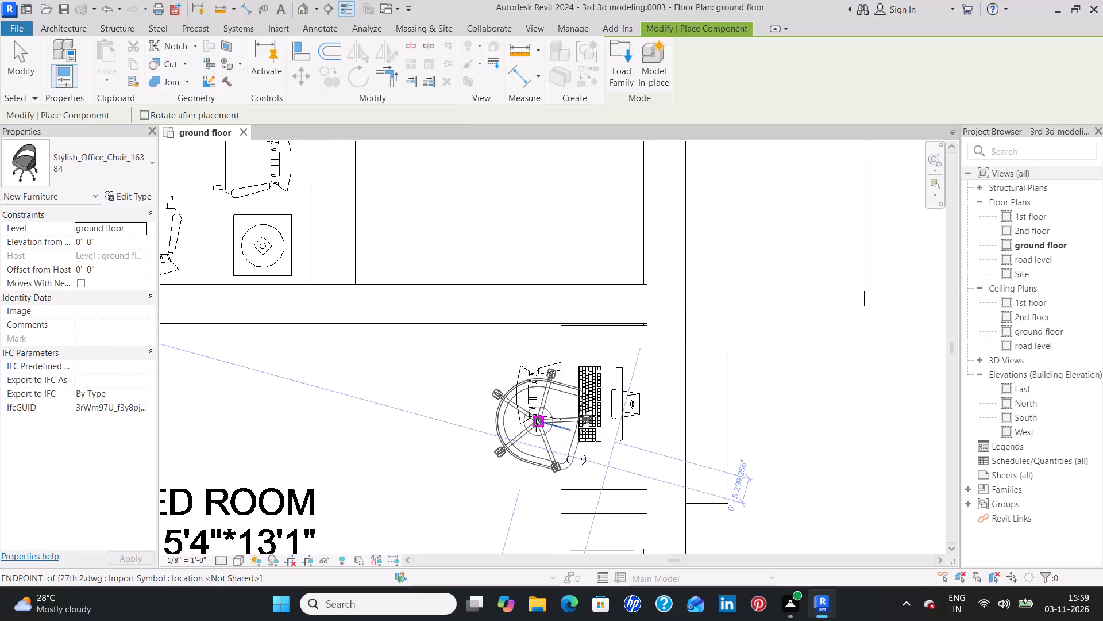
Rotate the new Stylish_Office_Chair_16384 to face the desk and place it at the desk in flat 8's 15'4"*13'1" M.BED ROOM.
key(space)
key(space)
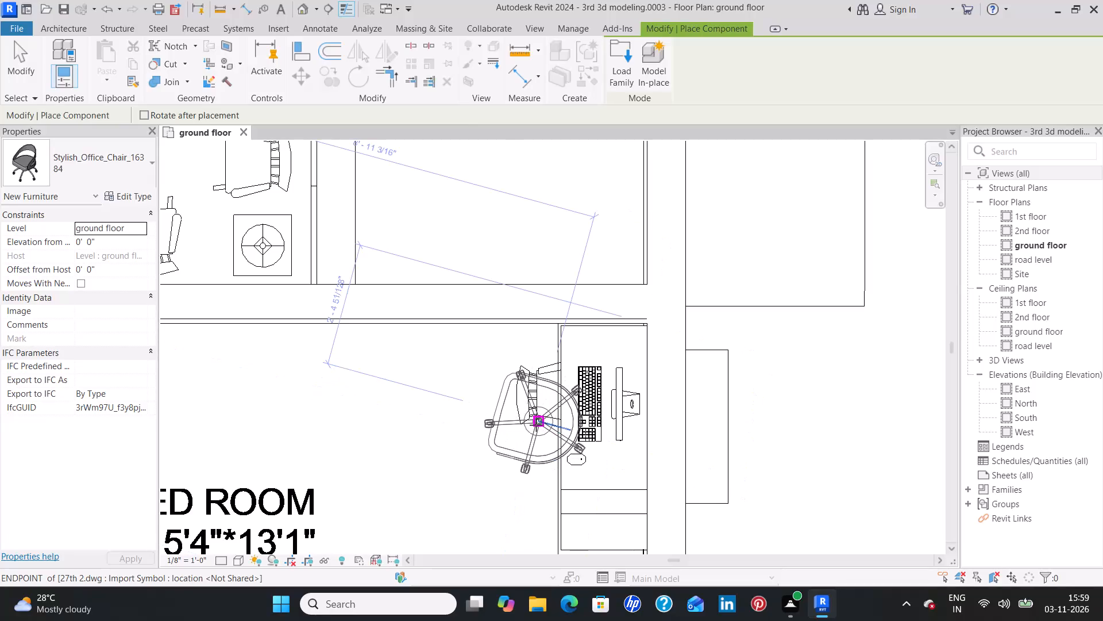
key(space)
key(space)
key(space)
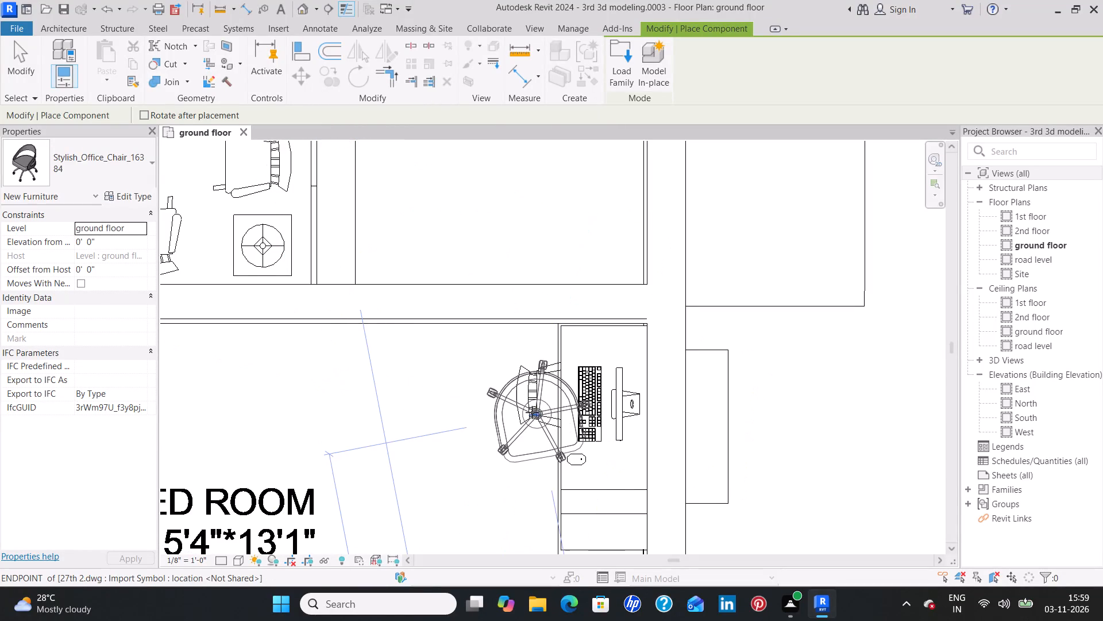
key(space)
key(space)
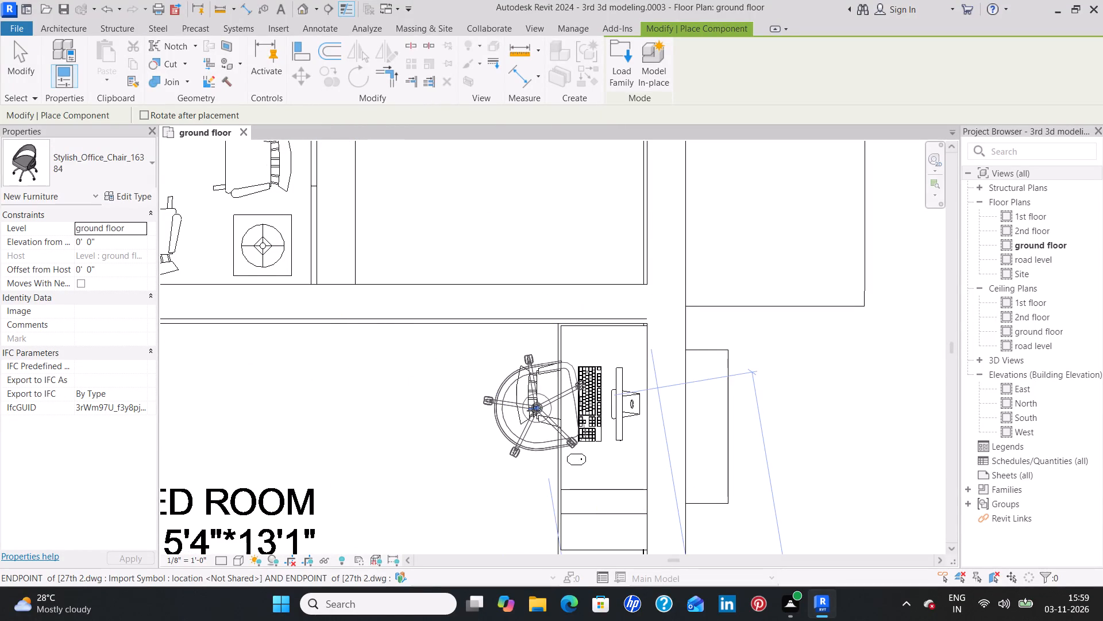
key(space)
key(space)
key(space)
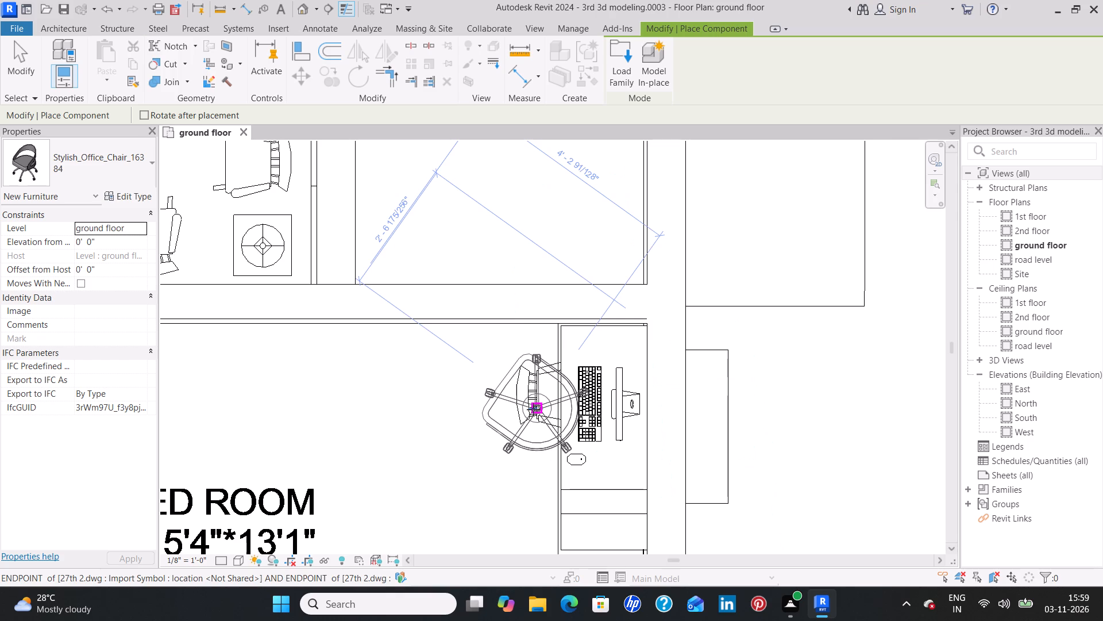
key(space)
key(space)
key(space)
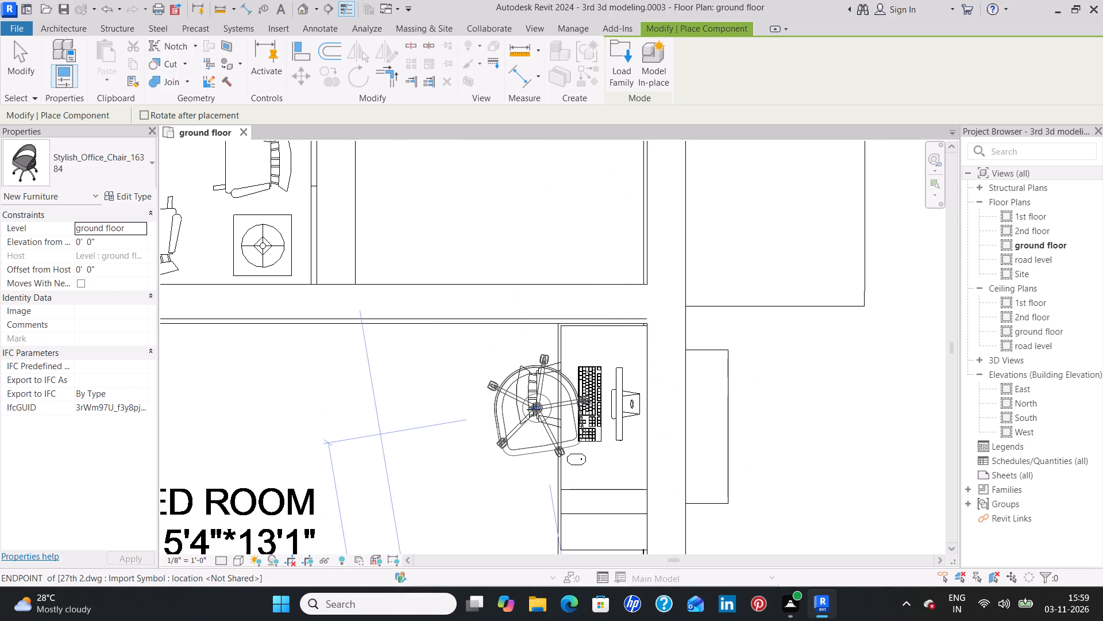
key(space)
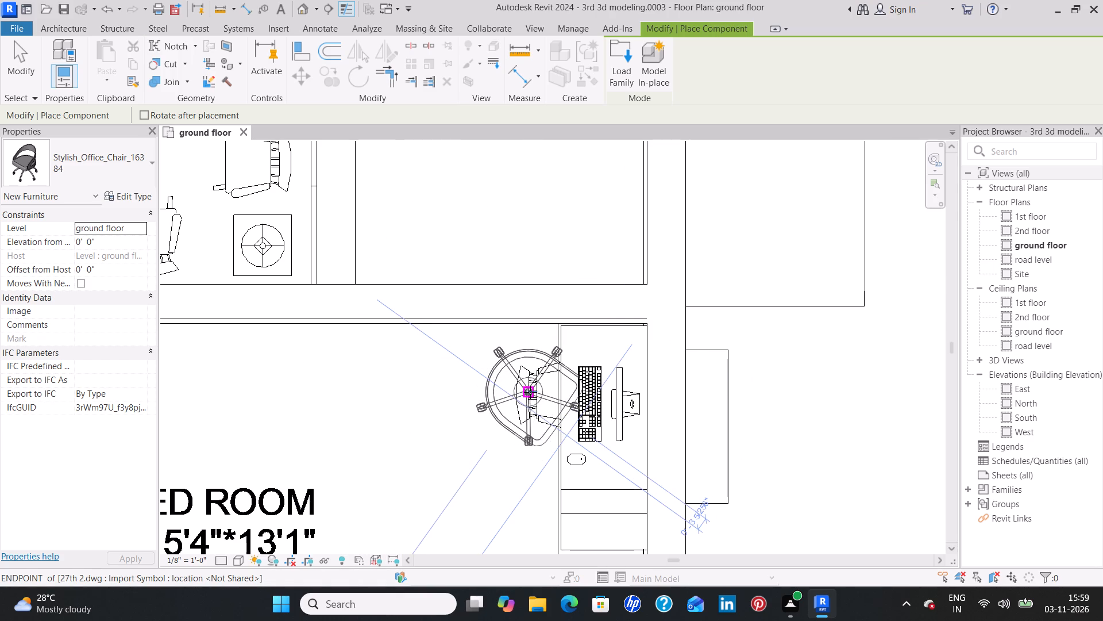
key(space)
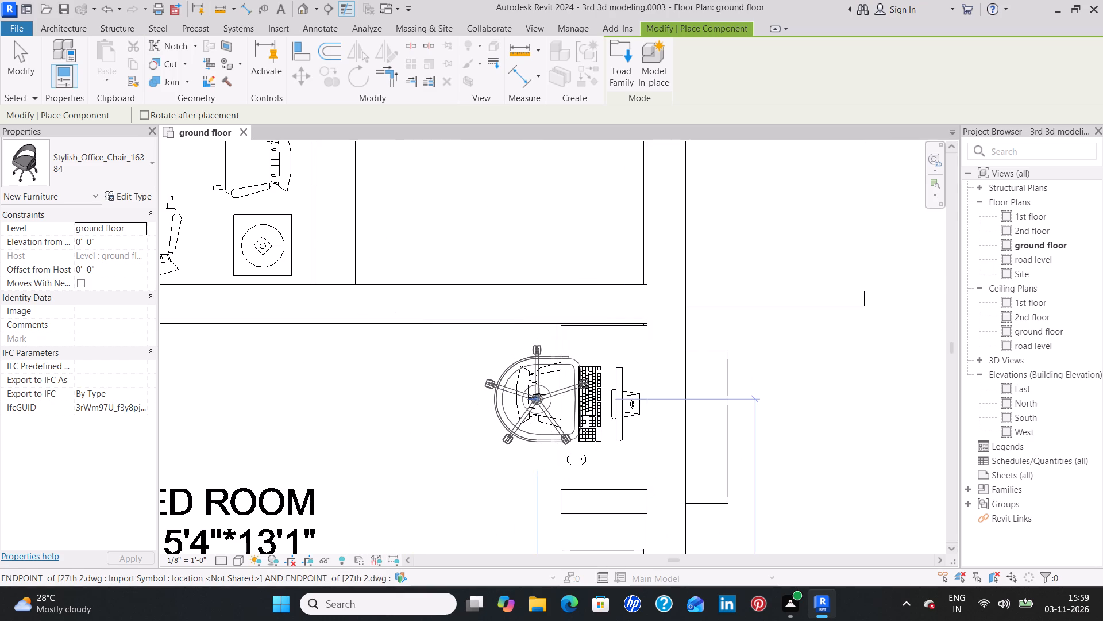
click(551, 396)
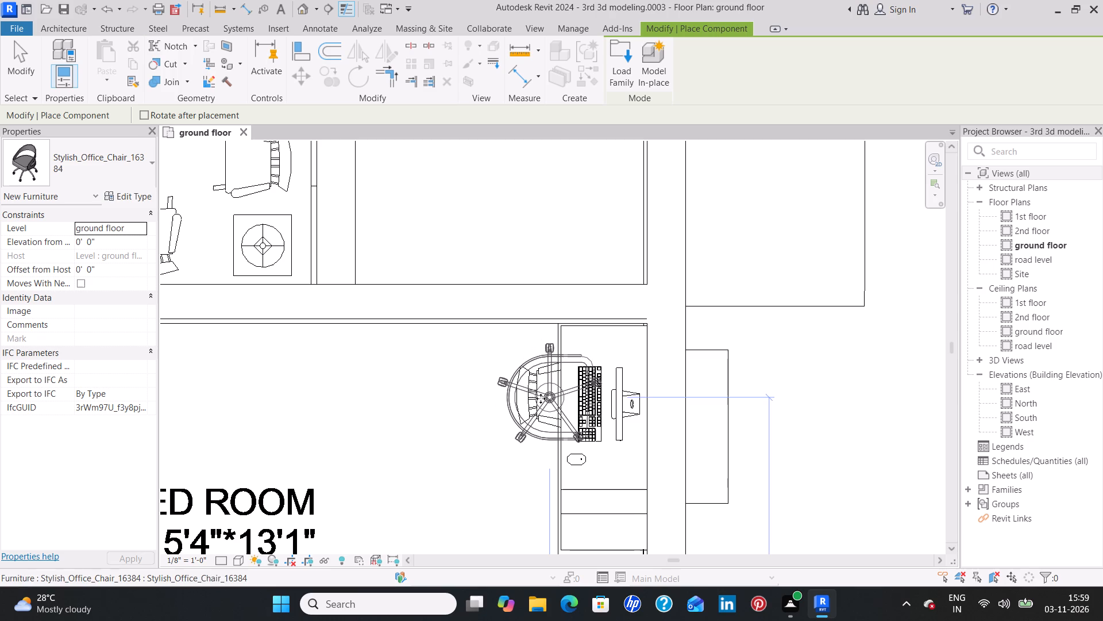
Place a Stylish_Office_Chair_16384 facing the desk in the 13'7"*13'1" M.BED ROOM of the flat between flats 8 and 10.
scroll(474, 443, down, 10)
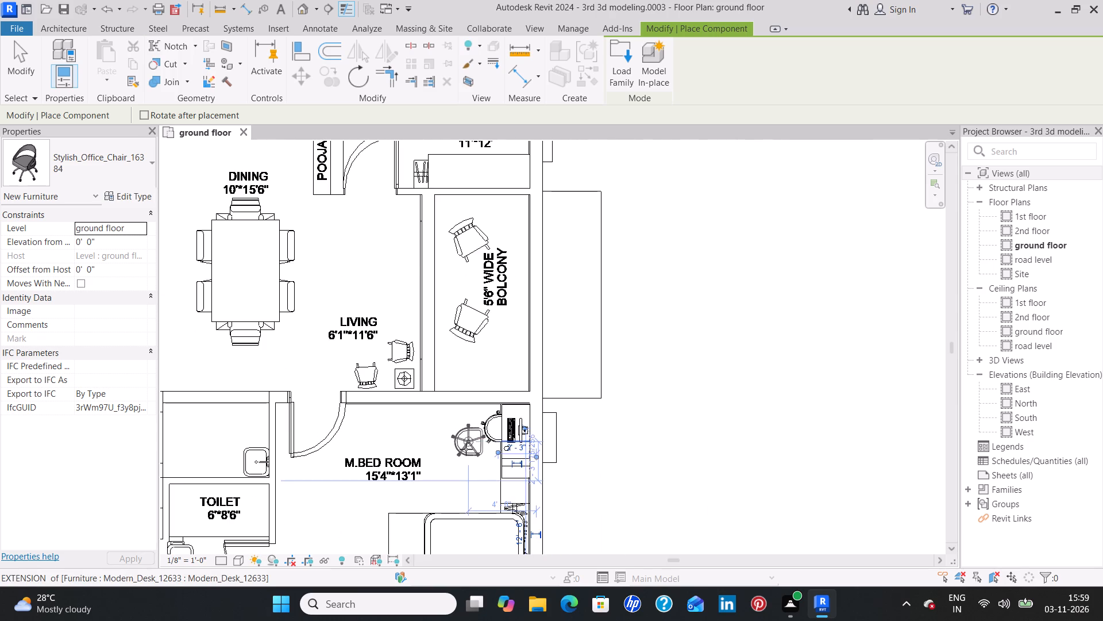
scroll(466, 449, down, 4)
middle_drag(423, 474, 421, 254)
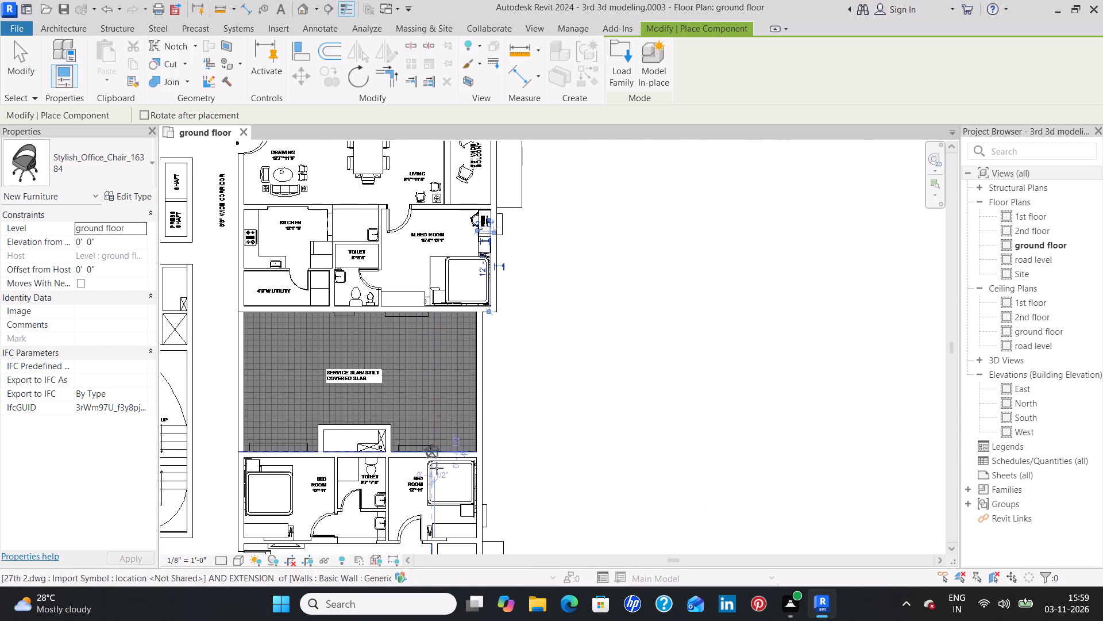
scroll(433, 483, down, 2)
middle_drag(423, 492, 433, 293)
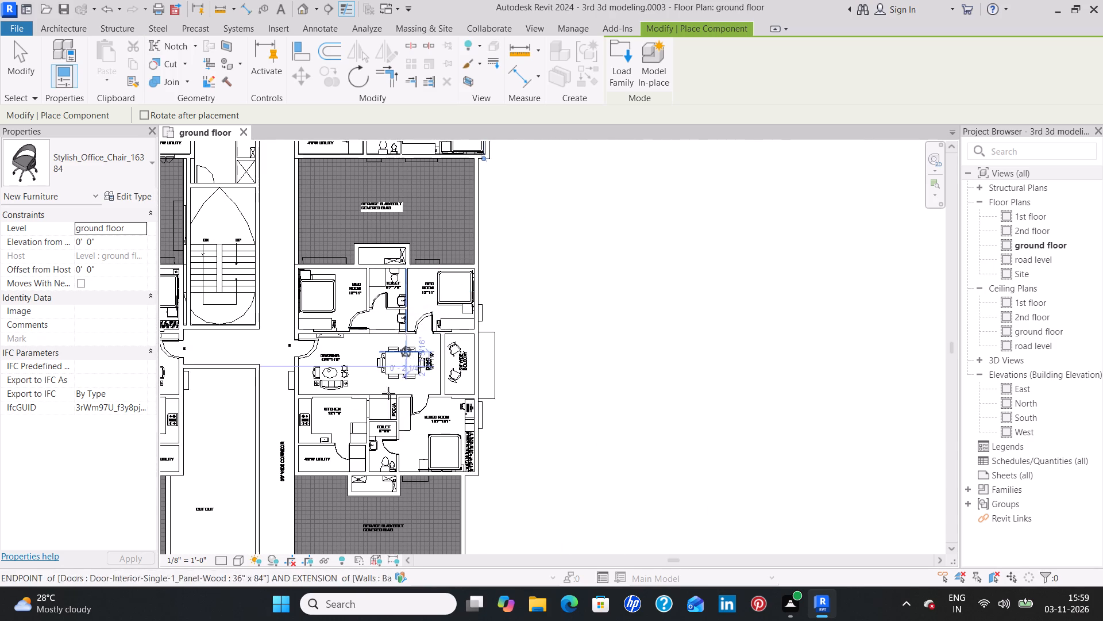
scroll(451, 412, up, 12)
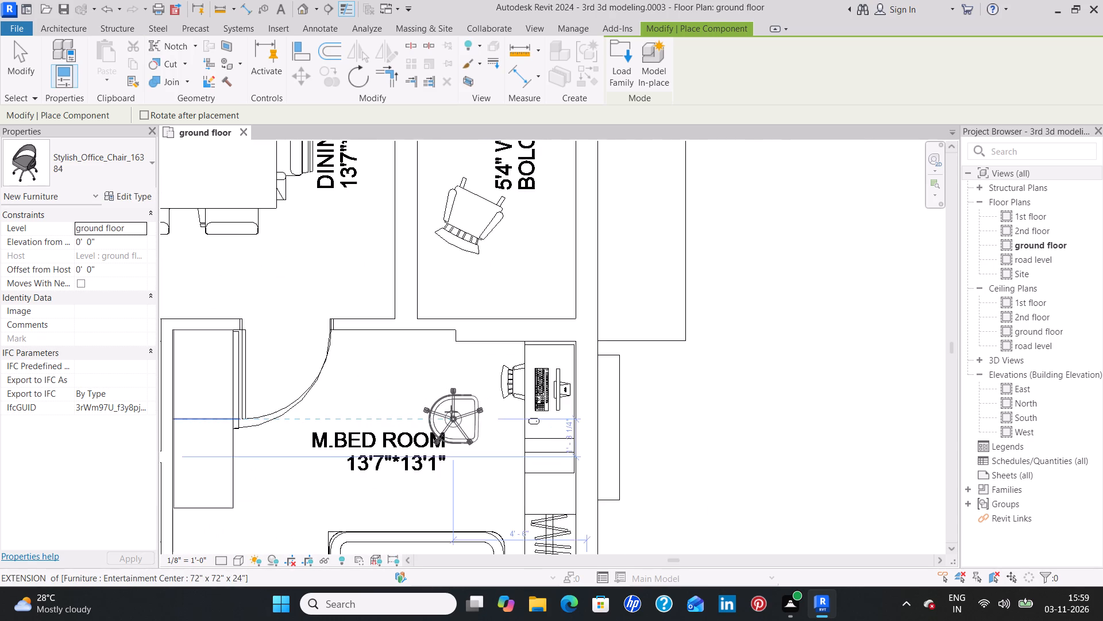
scroll(452, 410, up, 2)
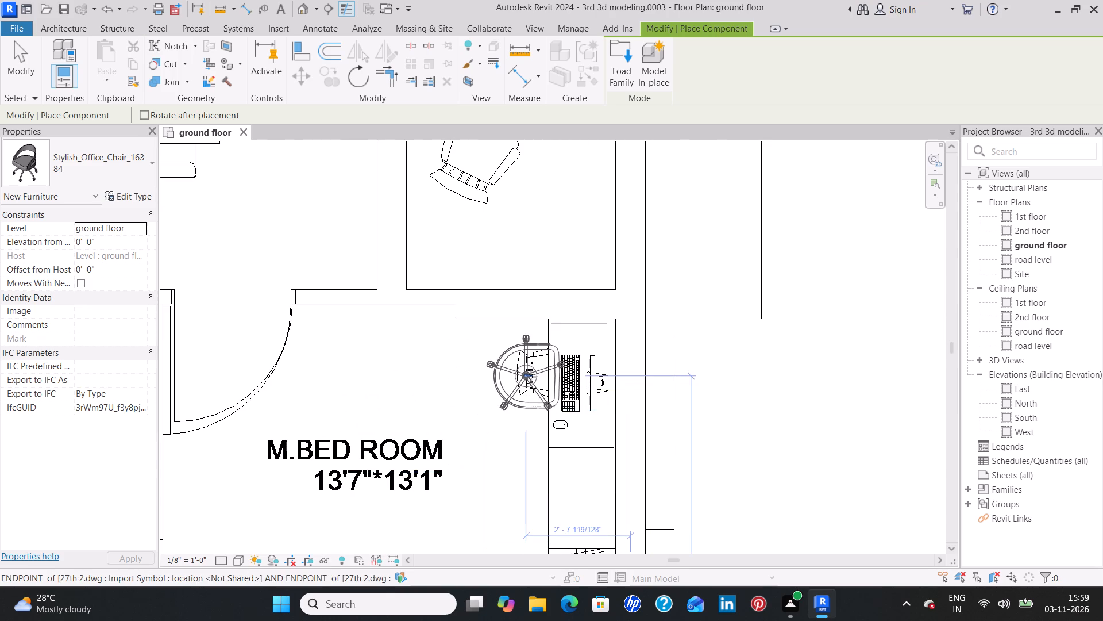
click(537, 376)
Place a Stylish_Office_Chair_16384, turned 90° to face the monitor, at the desk in flat 10's 10'9"*15'6" BED ROOM.
scroll(455, 424, down, 8)
middle_drag(443, 492, 443, 271)
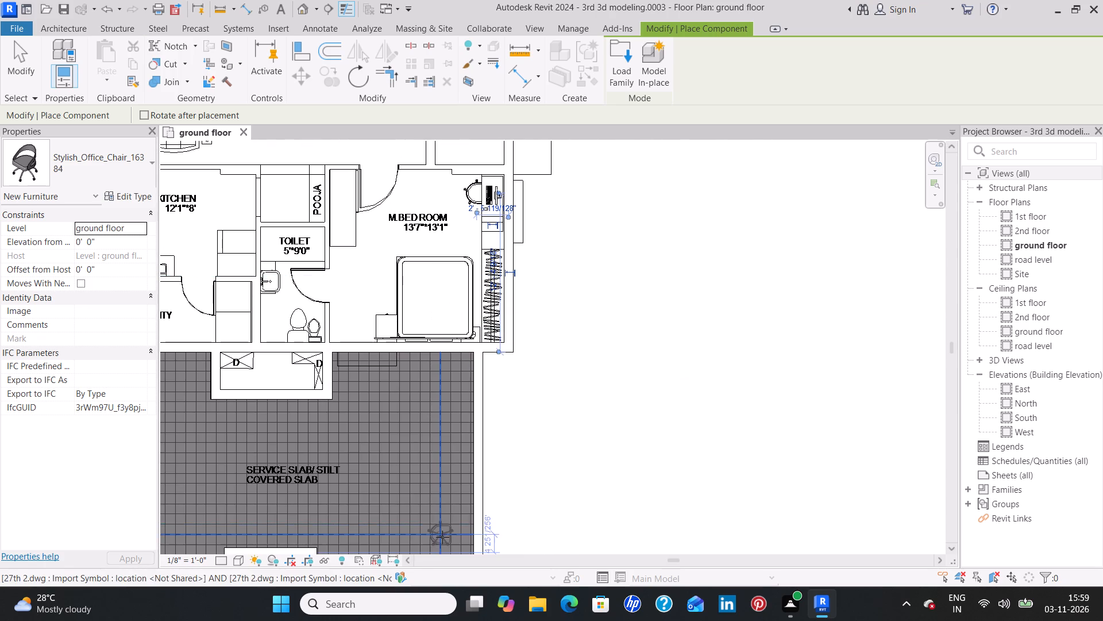
middle_drag(442, 536, 457, 265)
middle_drag(456, 504, 485, 277)
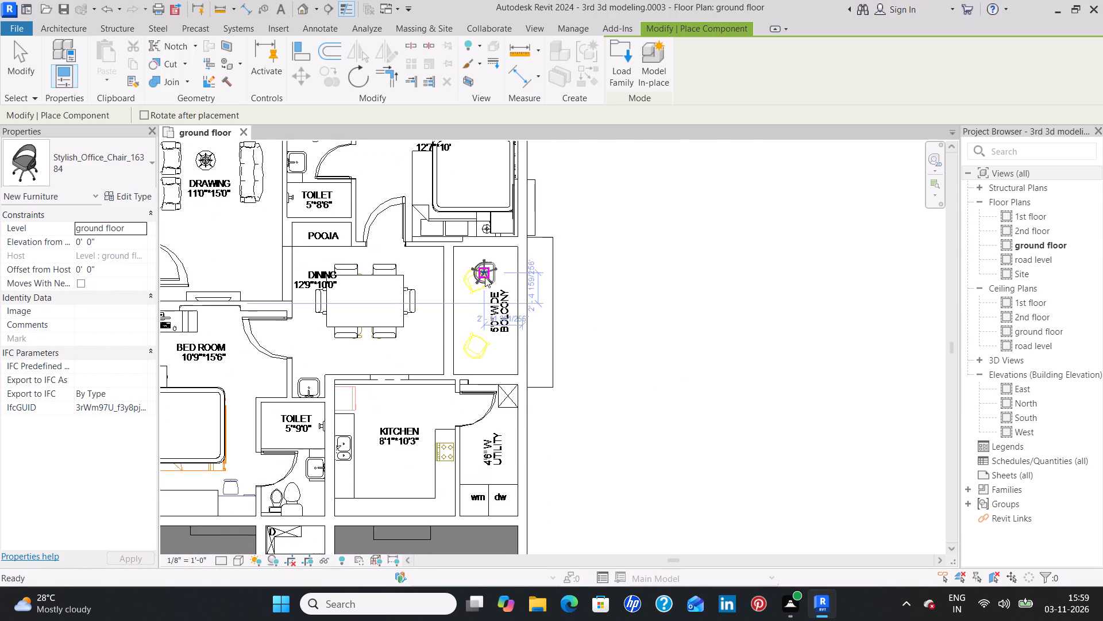
middle_drag(418, 417, 577, 395)
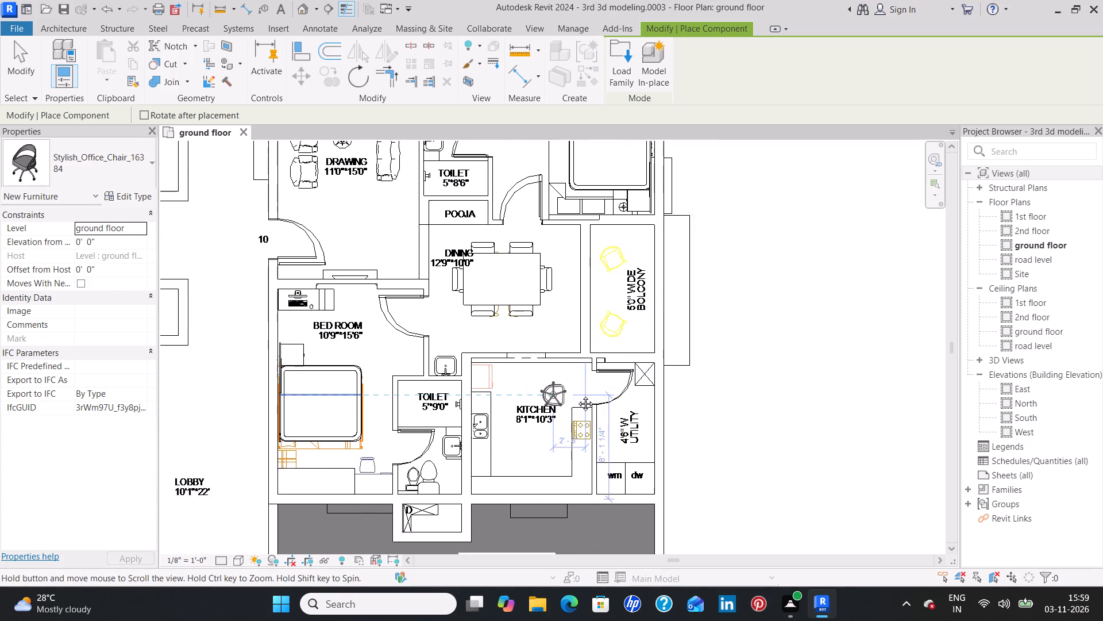
middle_drag(577, 395, 581, 395)
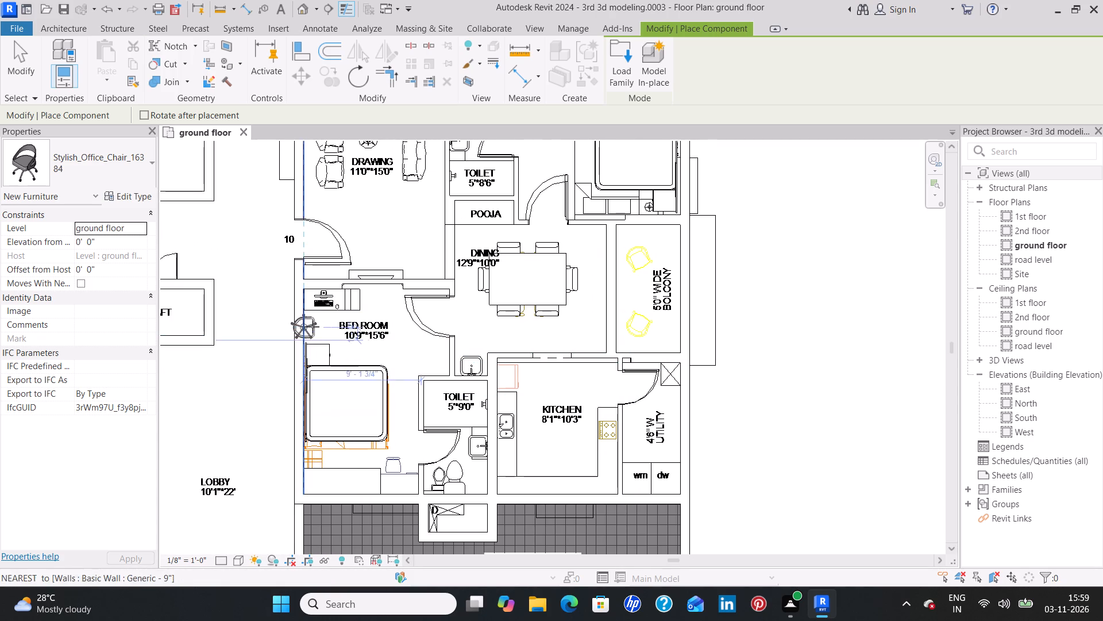
scroll(313, 327, up, 8)
key(space)
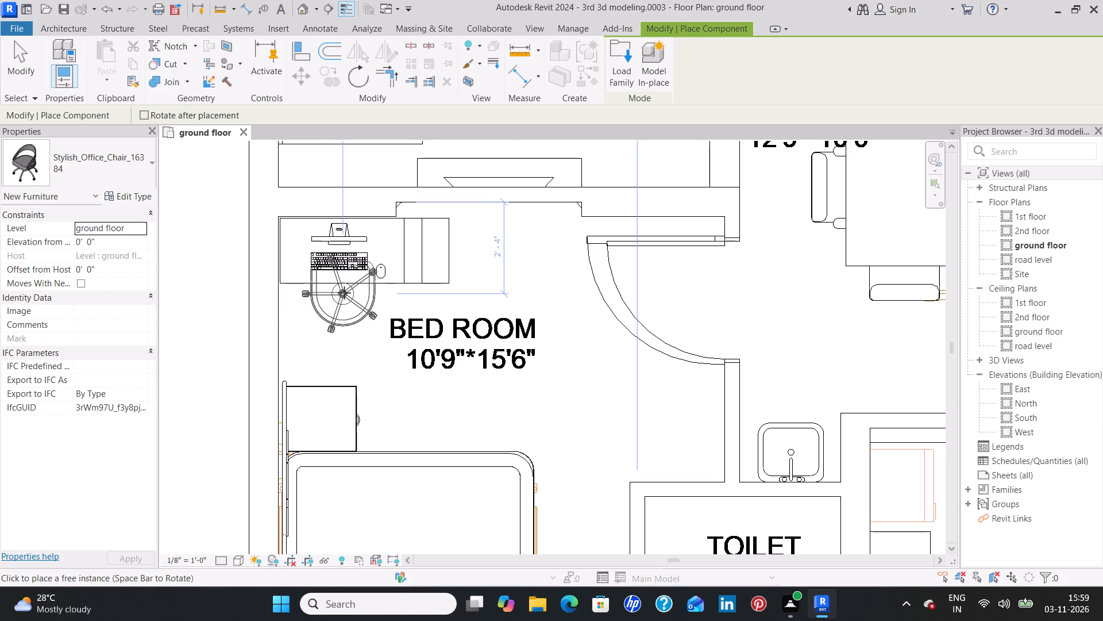
click(344, 293)
Place a Stylish_Office_Chair_16384 in the same orientation at the desk in flat 1's 13'7"*13'1" M.BED ROOM.
scroll(394, 400, down, 9)
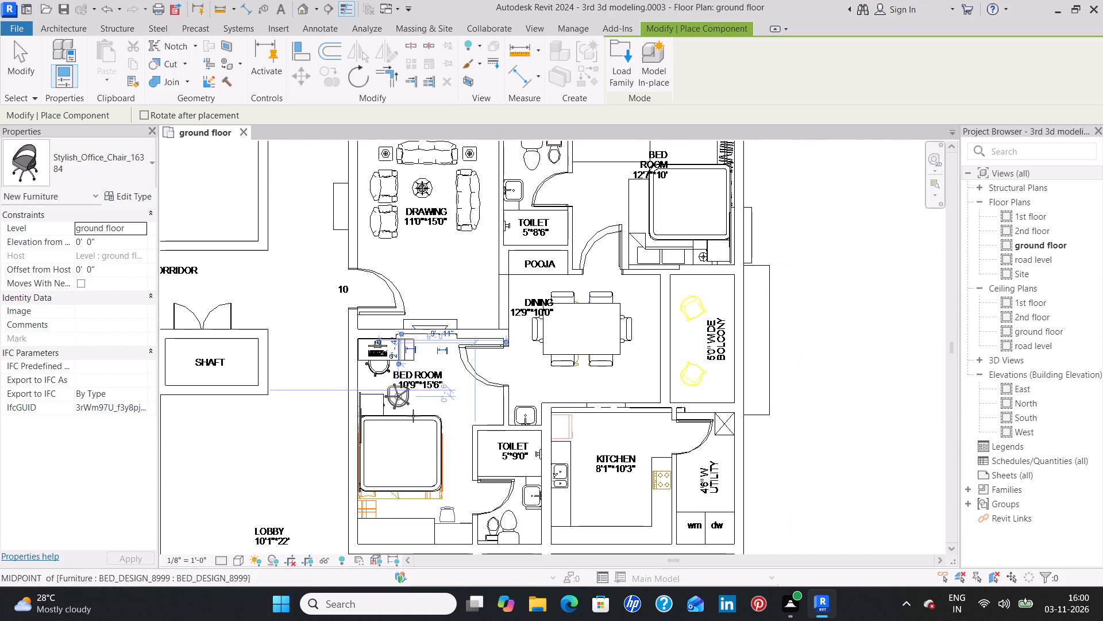
middle_drag(460, 454, 452, 275)
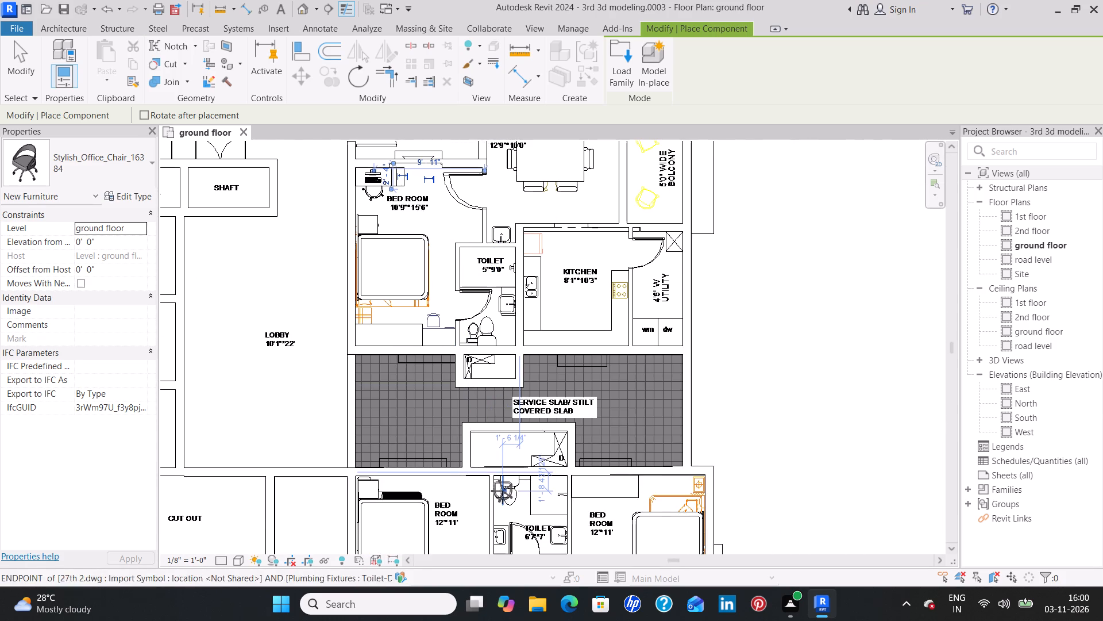
middle_drag(502, 497, 481, 336)
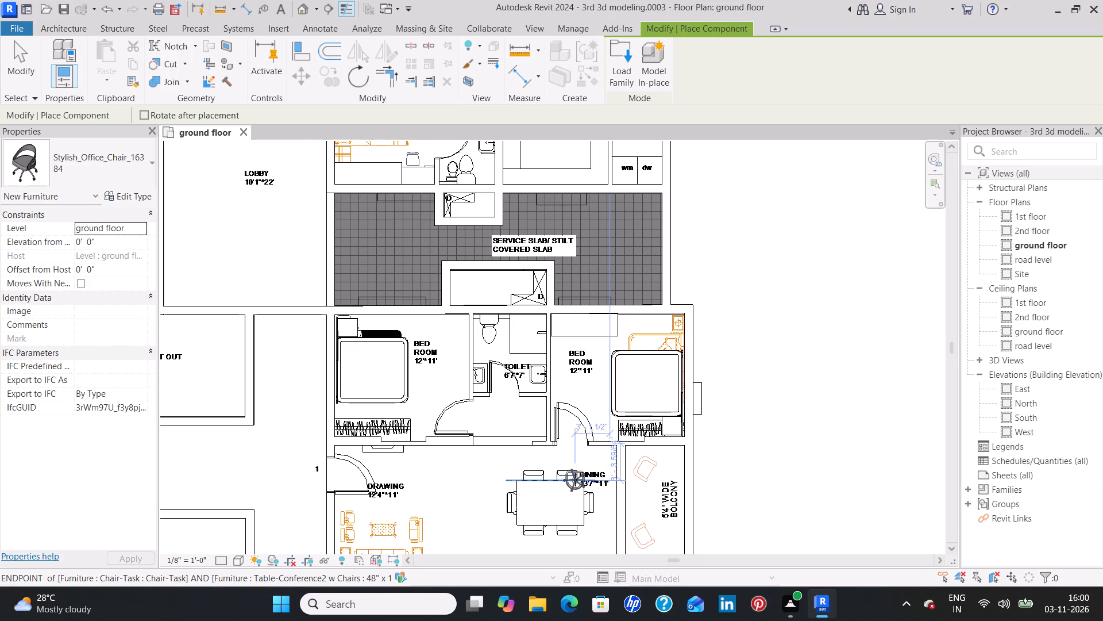
middle_drag(576, 474, 539, 321)
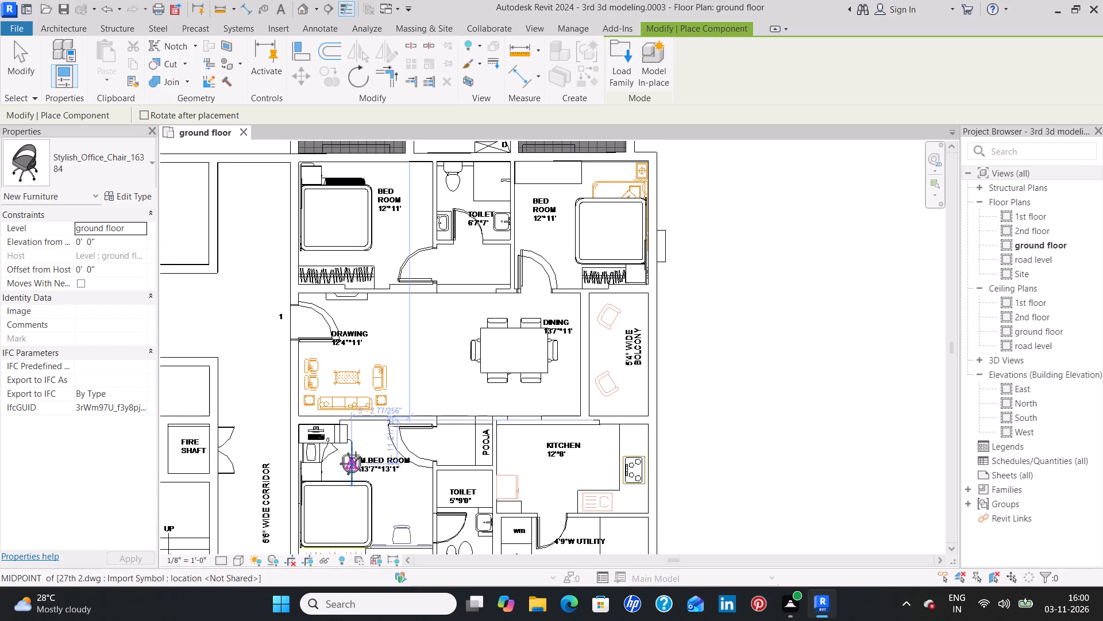
scroll(313, 458, up, 7)
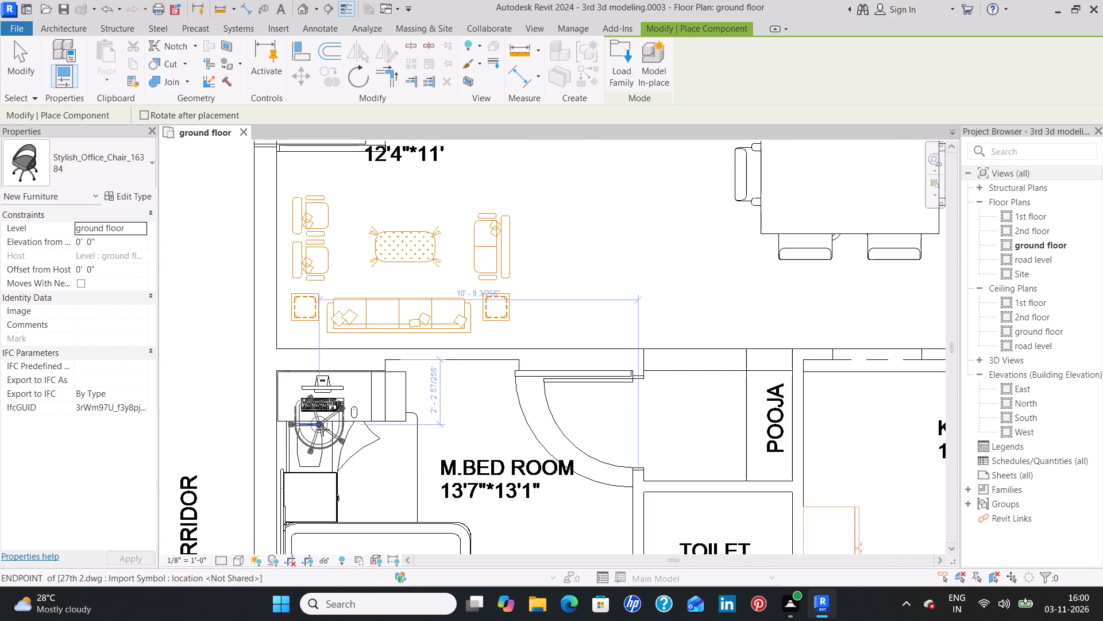
click(323, 430)
Place a rotated Stylish_Office_Chair_16384 at the outer-wall desk in flat 2's 15'4"*13'1" M.BED ROOM and finish placing chairs.
scroll(382, 464, down, 3)
middle_drag(550, 500, 542, 466)
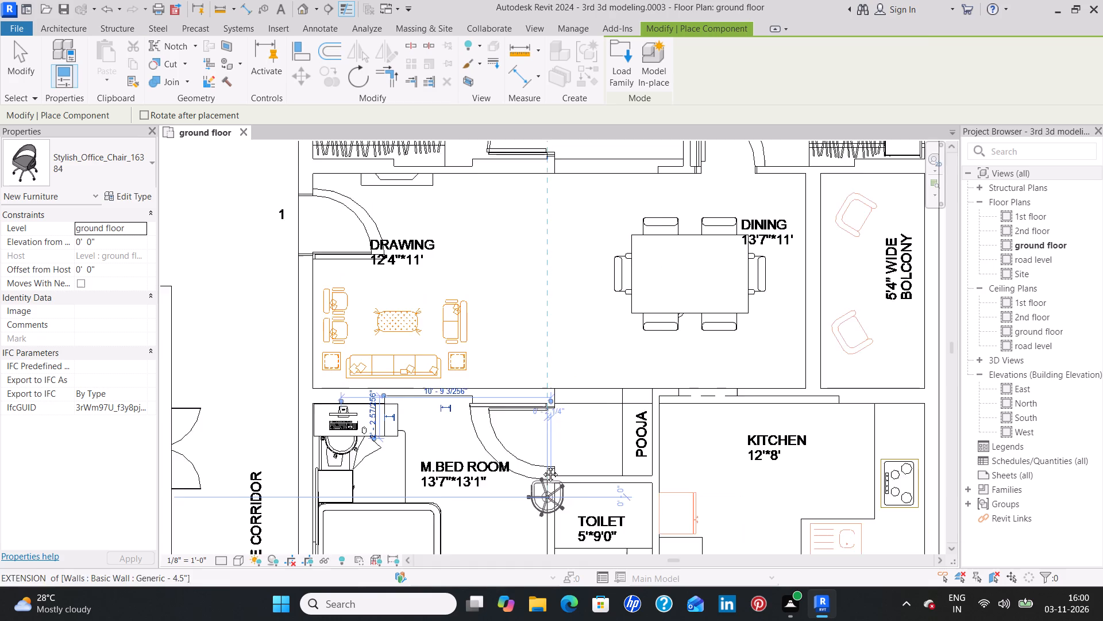
middle_drag(542, 466, 516, 292)
scroll(504, 331, down, 4)
scroll(508, 450, down, 4)
middle_drag(534, 505, 534, 491)
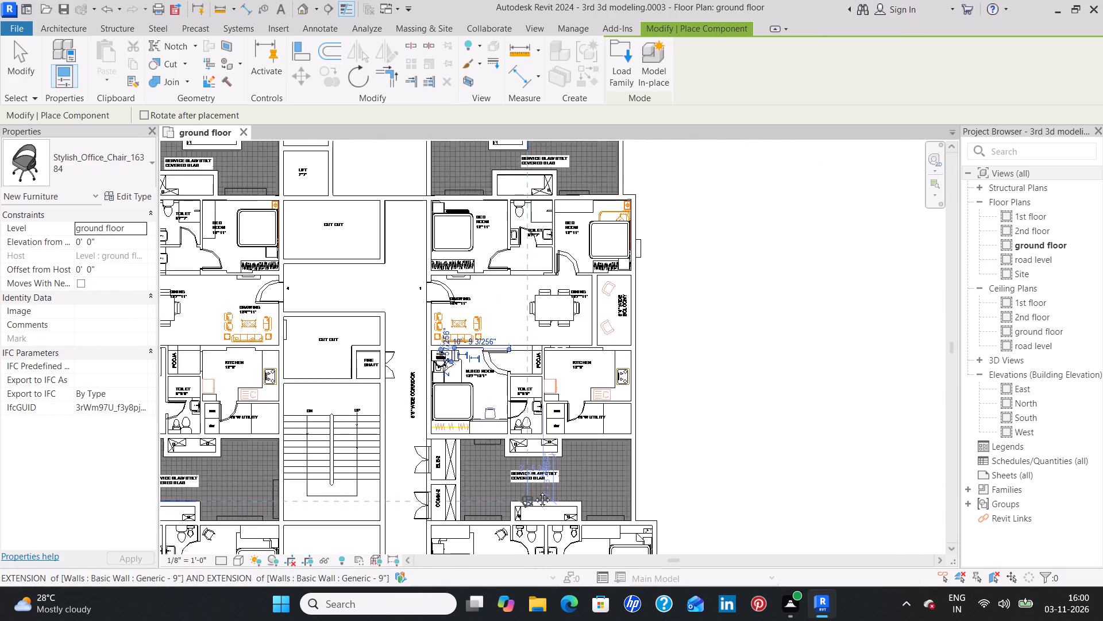
middle_drag(534, 491, 519, 304)
middle_drag(515, 474, 493, 369)
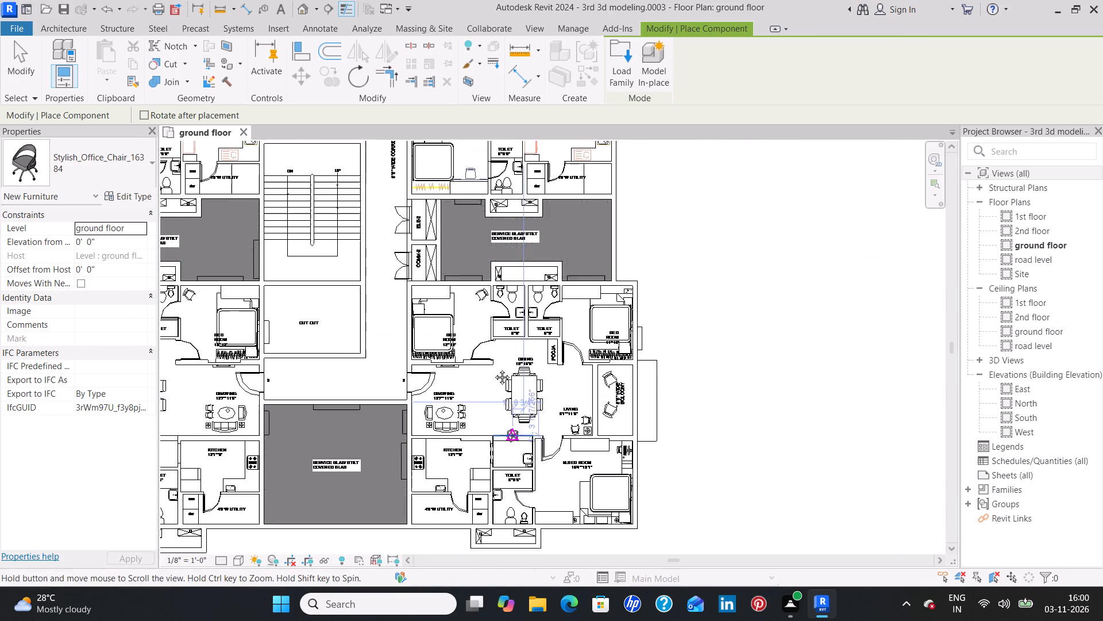
middle_drag(493, 369, 485, 340)
scroll(602, 357, up, 12)
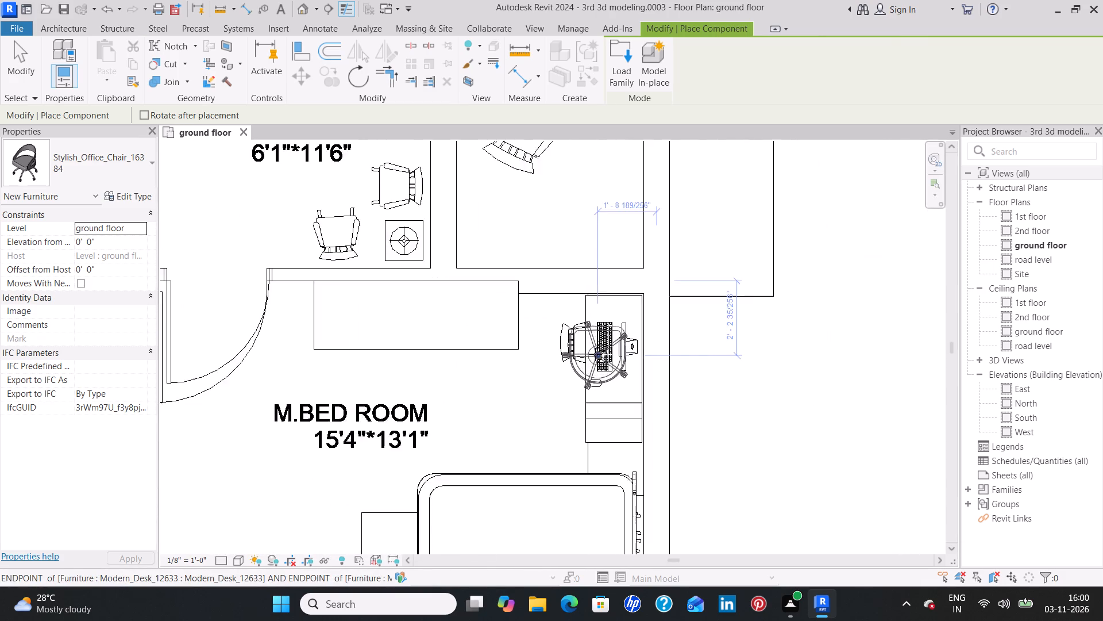
scroll(595, 354, up, 4)
key(space)
key(space)
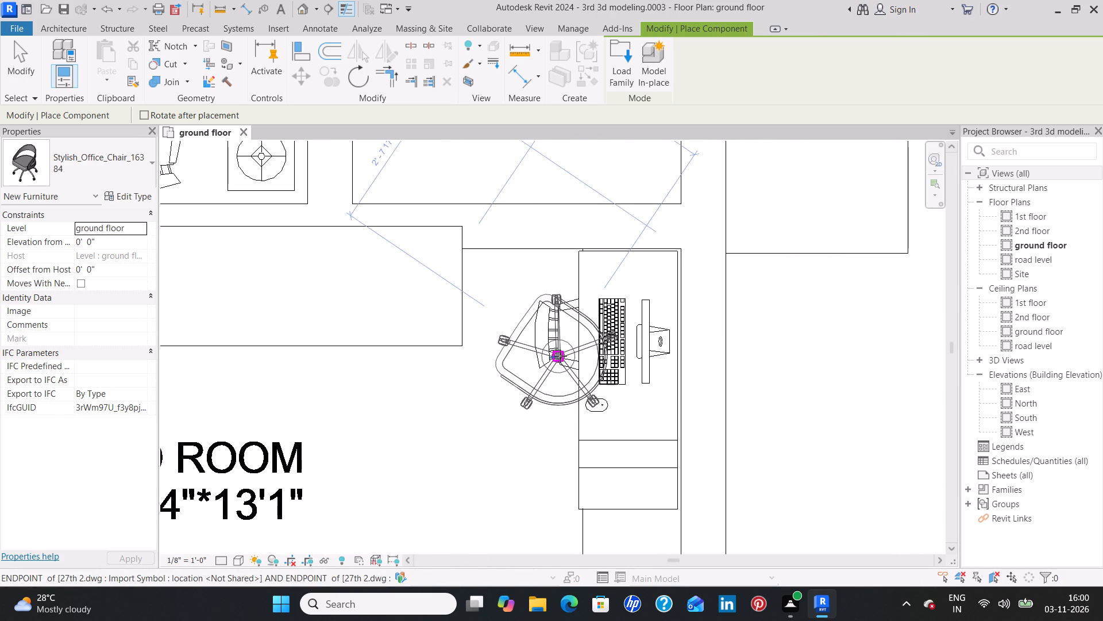
key(space)
key(space)
key(space)
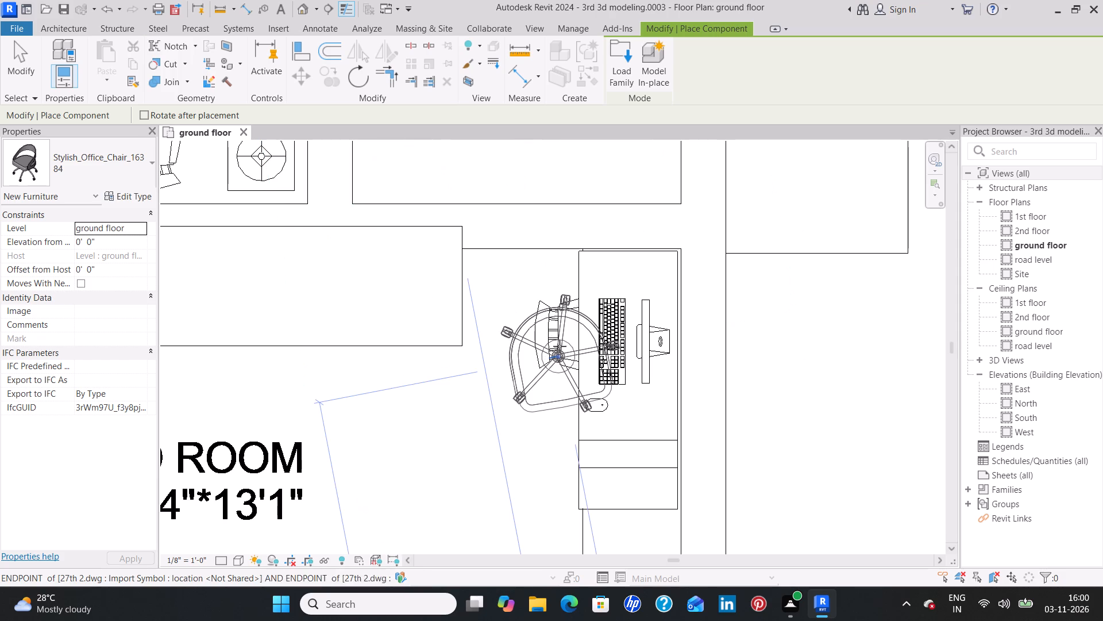
click(545, 327)
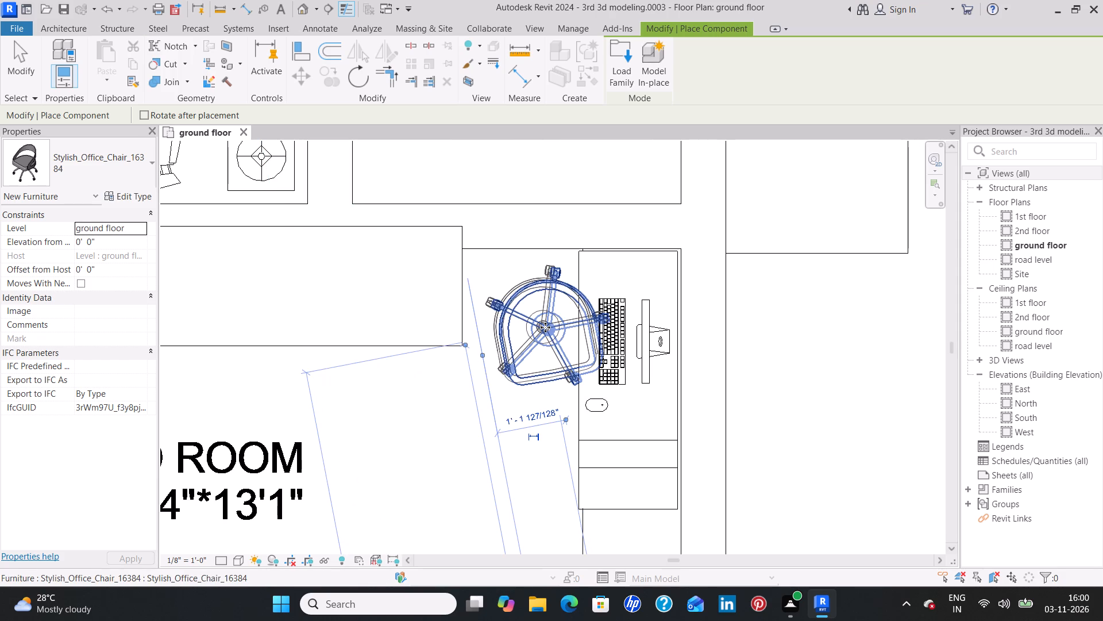
key(Escape)
key(Escape)
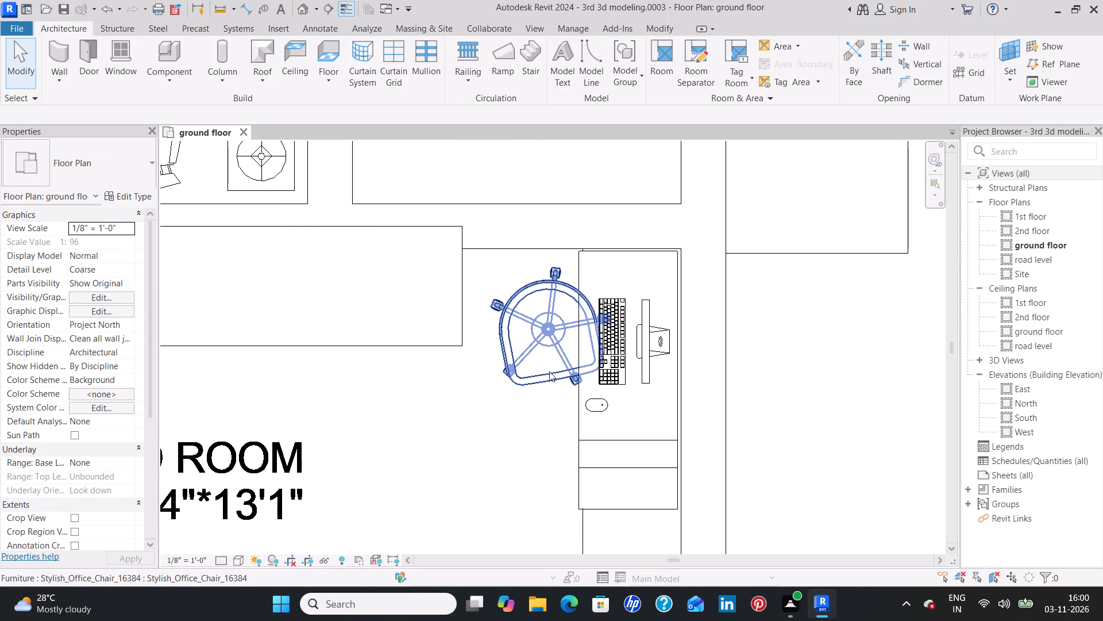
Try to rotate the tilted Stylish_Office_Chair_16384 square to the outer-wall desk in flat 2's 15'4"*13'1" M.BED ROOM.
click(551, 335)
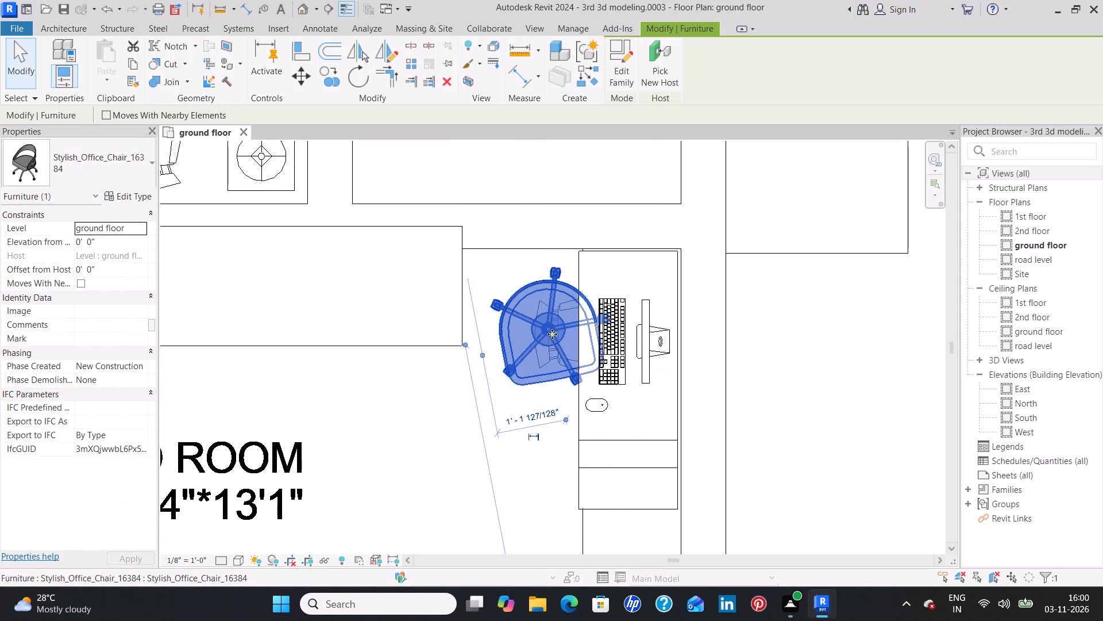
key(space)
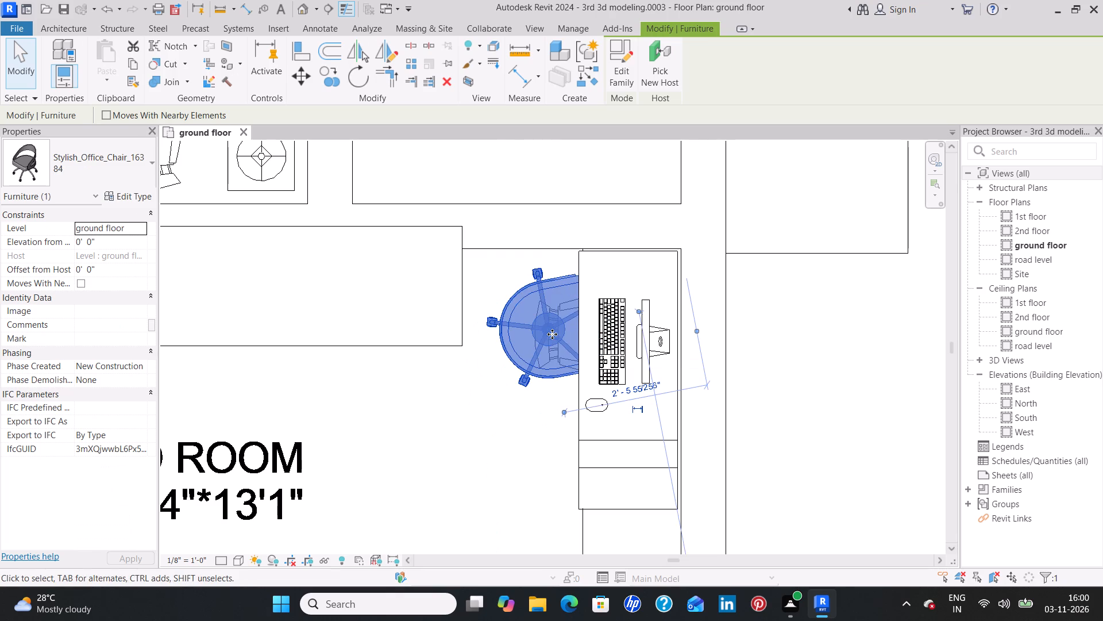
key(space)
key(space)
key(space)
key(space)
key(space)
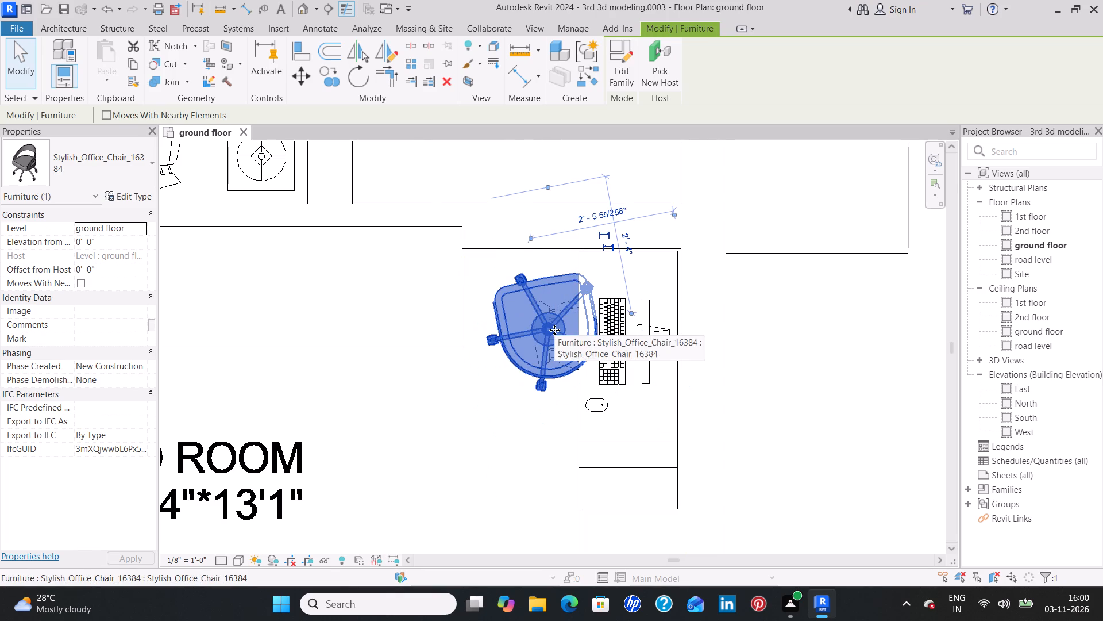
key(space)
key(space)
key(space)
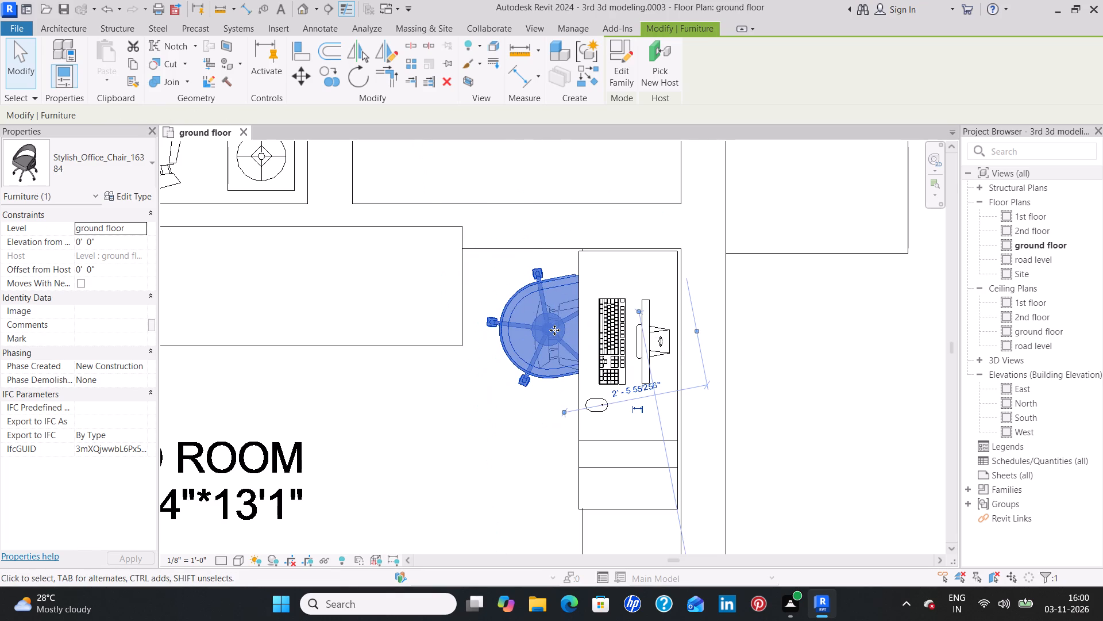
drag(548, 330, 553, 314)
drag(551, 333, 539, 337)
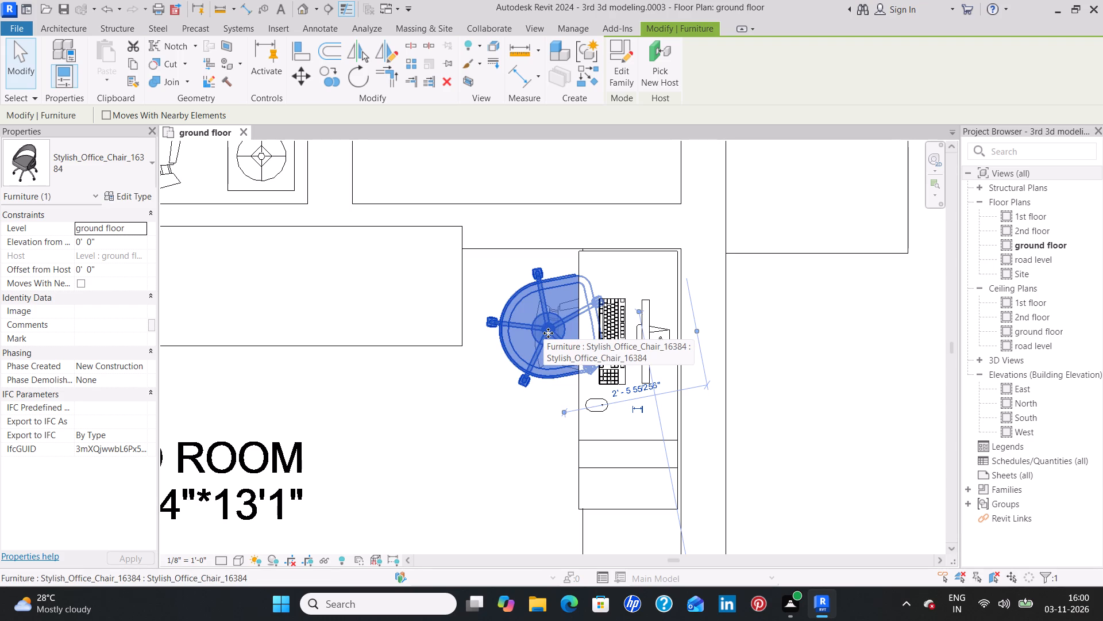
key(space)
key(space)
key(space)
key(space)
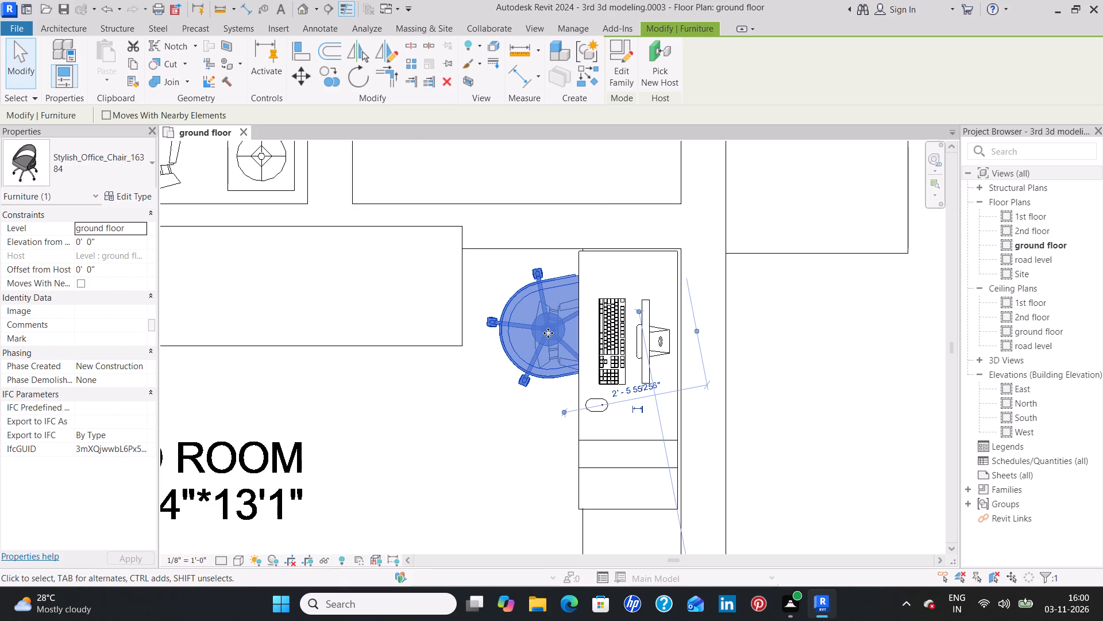
Place a new Stylish_Office_Chair_16384 squarely facing the monitor at the outer-wall desk in flat 2's M.BED ROOM.
text(cs)
key(space)
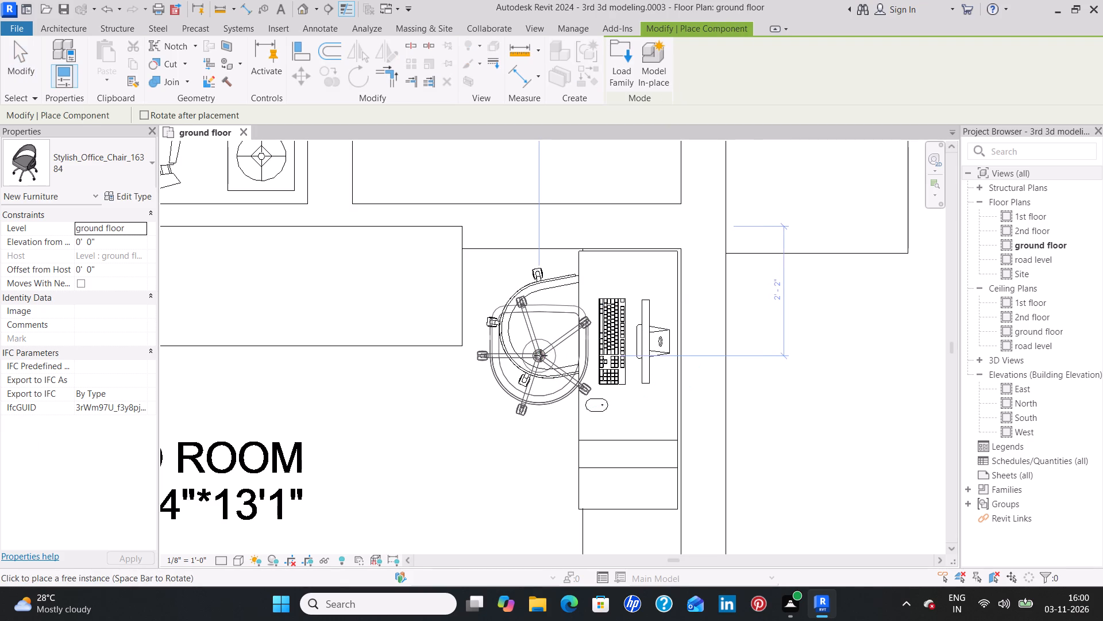
key(space)
key(space)
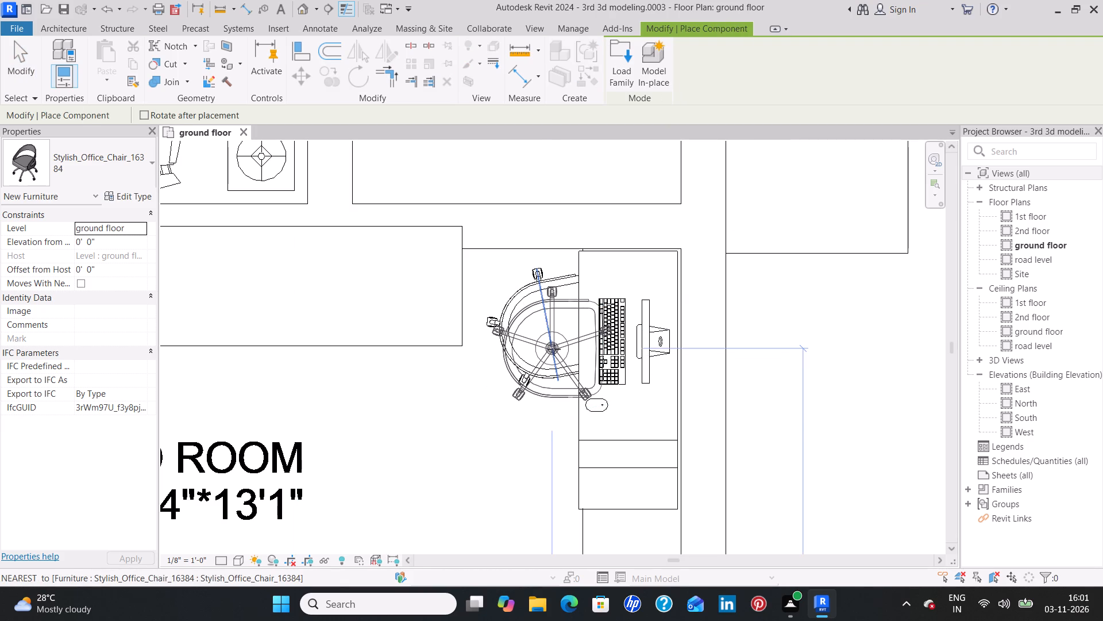
click(561, 346)
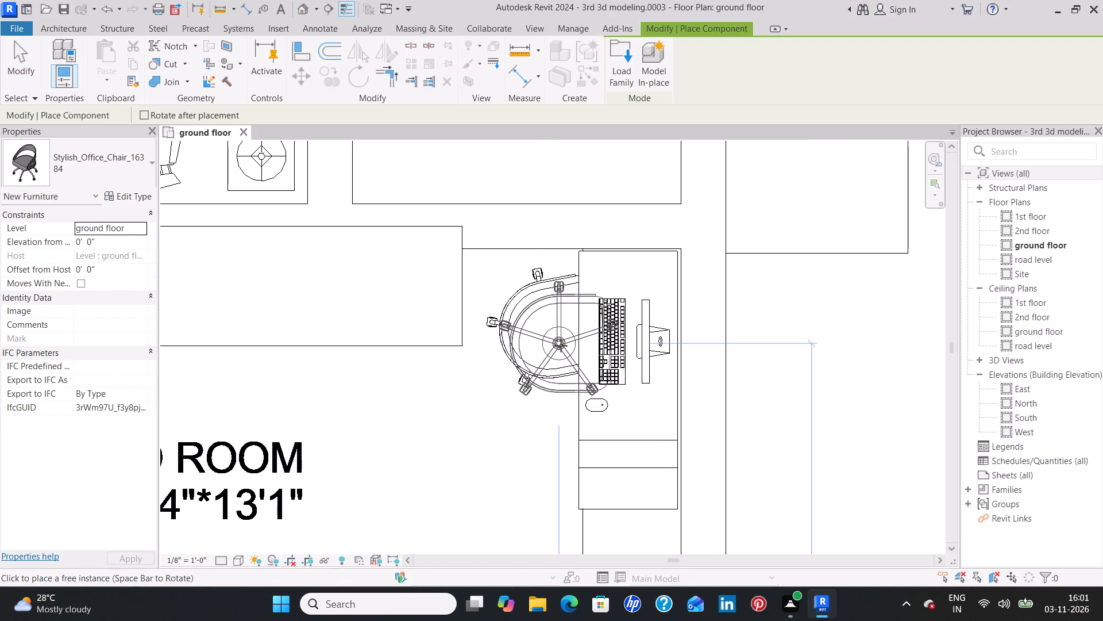
key(Escape)
key(Escape)
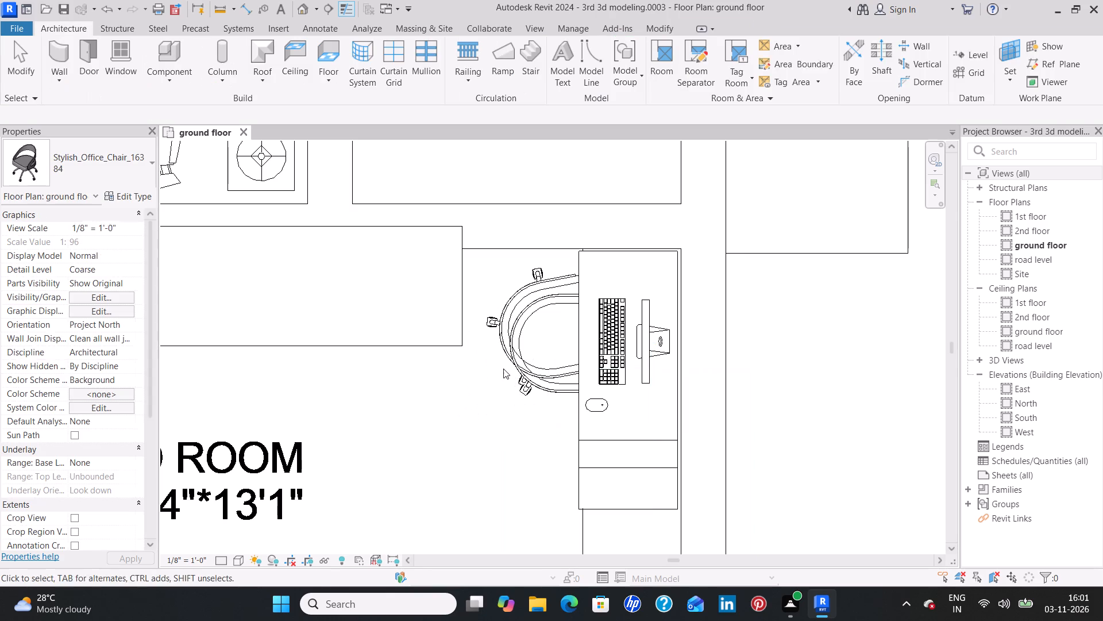
Delete the tilted chair overlapping the squarely placed one at flat 2's M.BED ROOM desk.
click(506, 305)
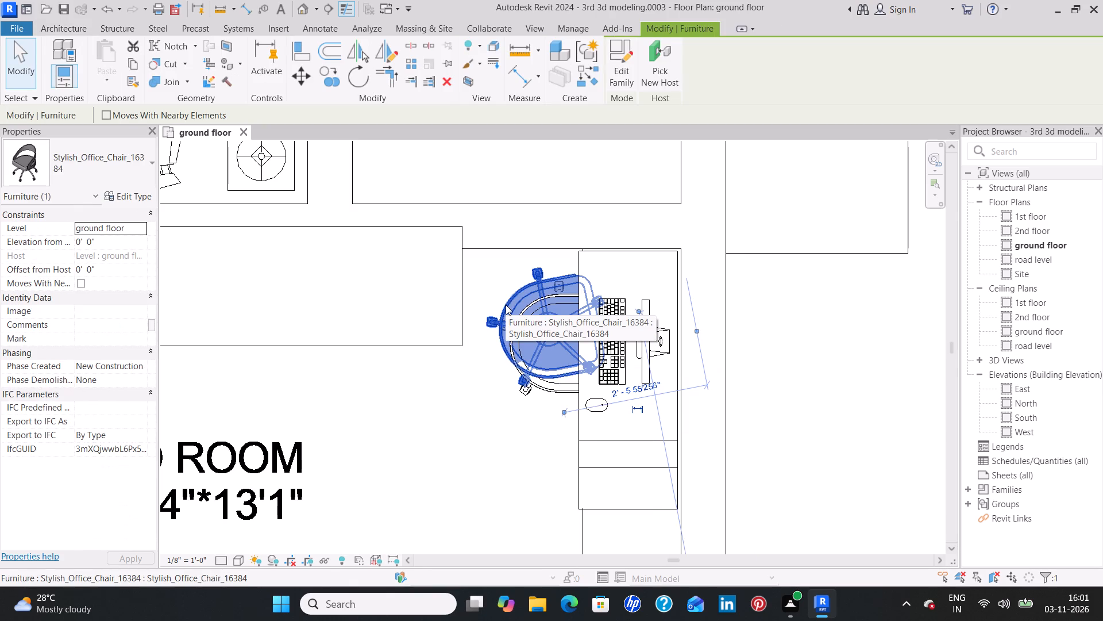
key(Delete)
Place a matching chair facing the outer-wall desk in the mirrored 15'4"*13'1" M.BED ROOM across the service slab from flat 2.
click(520, 314)
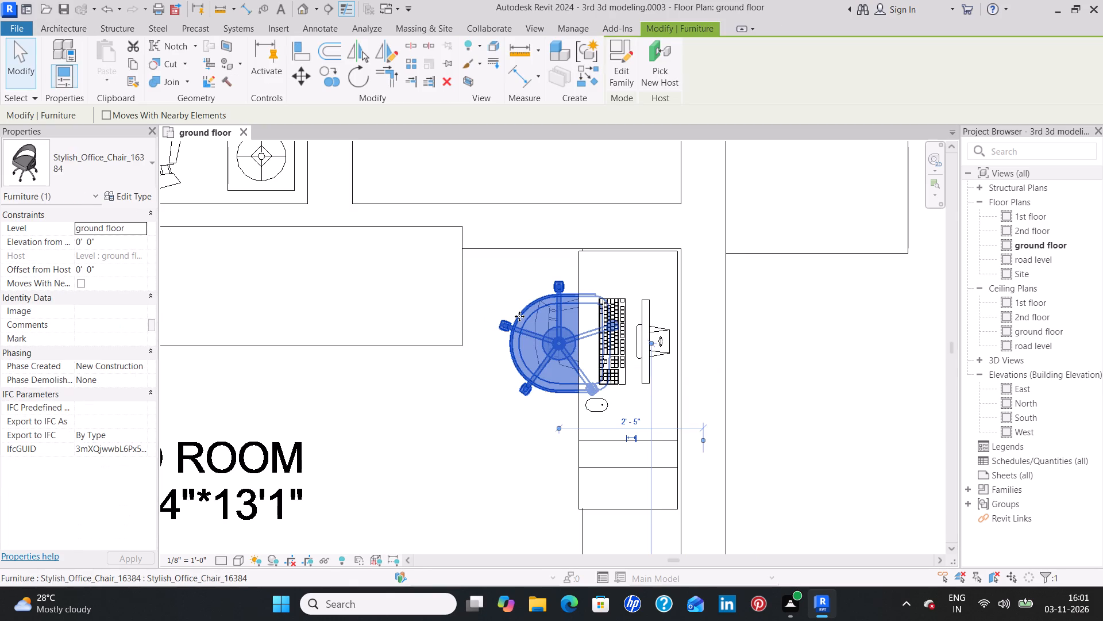
text(cs)
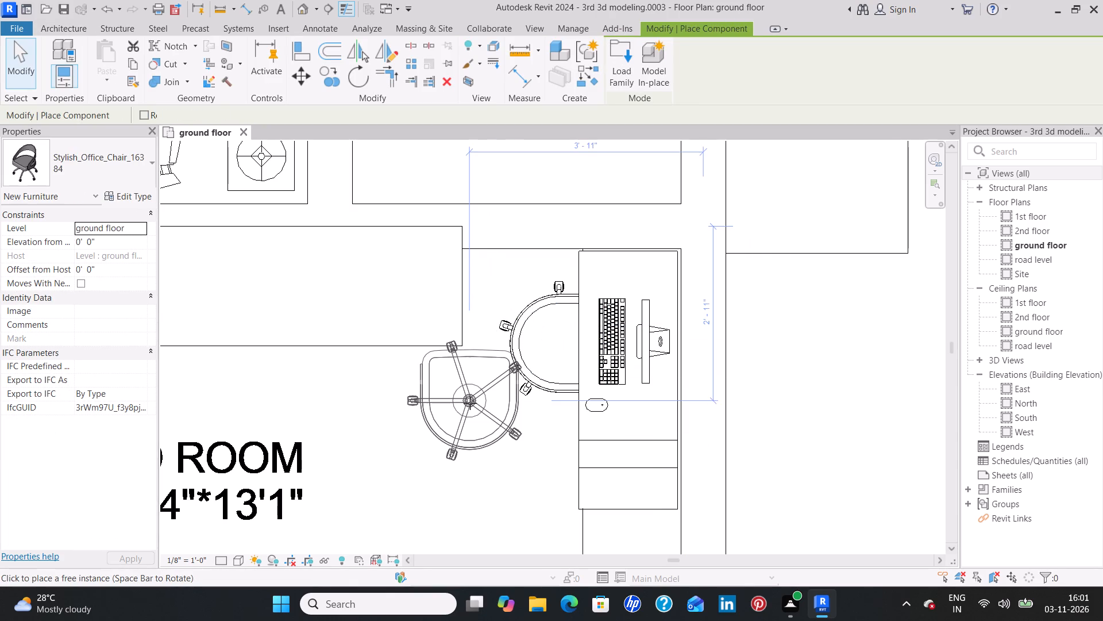
scroll(457, 418, down, 10)
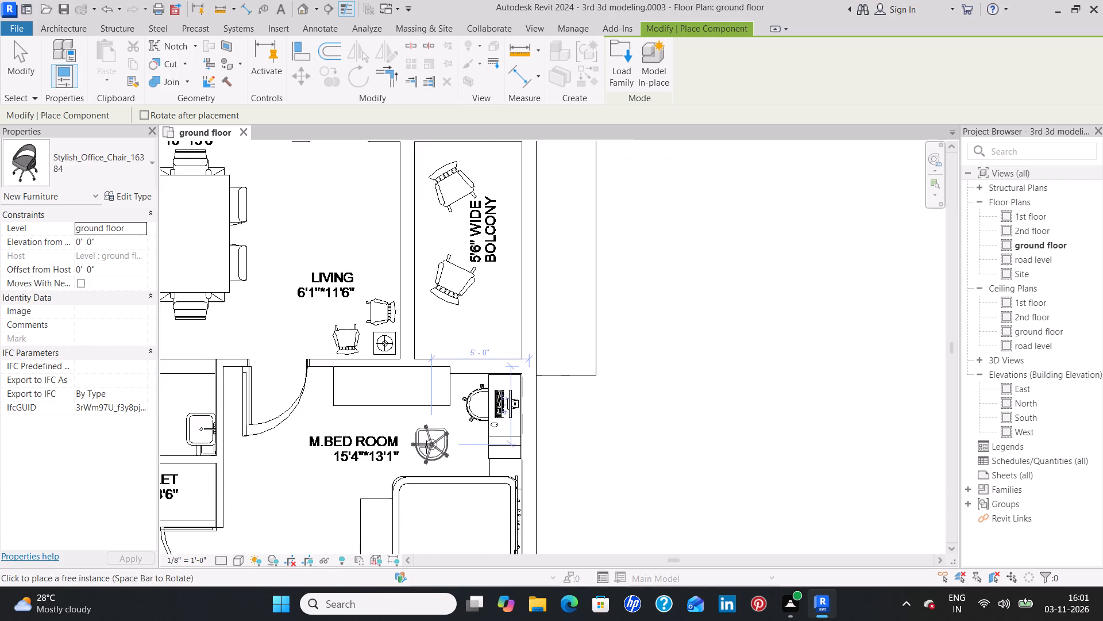
scroll(426, 447, down, 1)
middle_drag(413, 453, 616, 316)
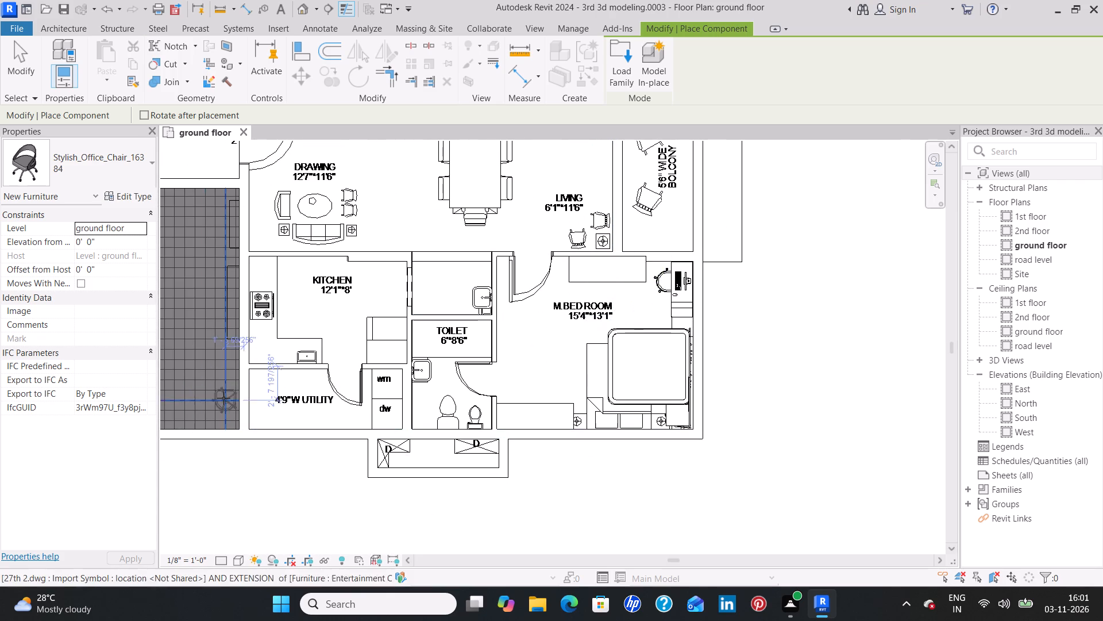
middle_drag(221, 387, 759, 385)
middle_drag(240, 390, 242, 389)
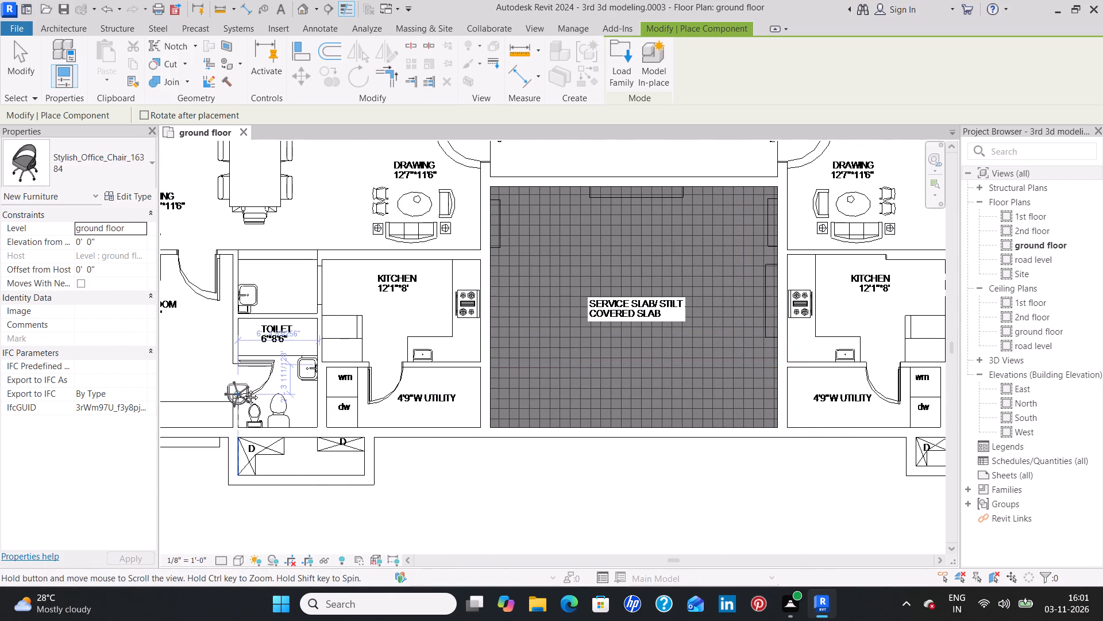
middle_drag(242, 389, 545, 388)
scroll(361, 317, up, 9)
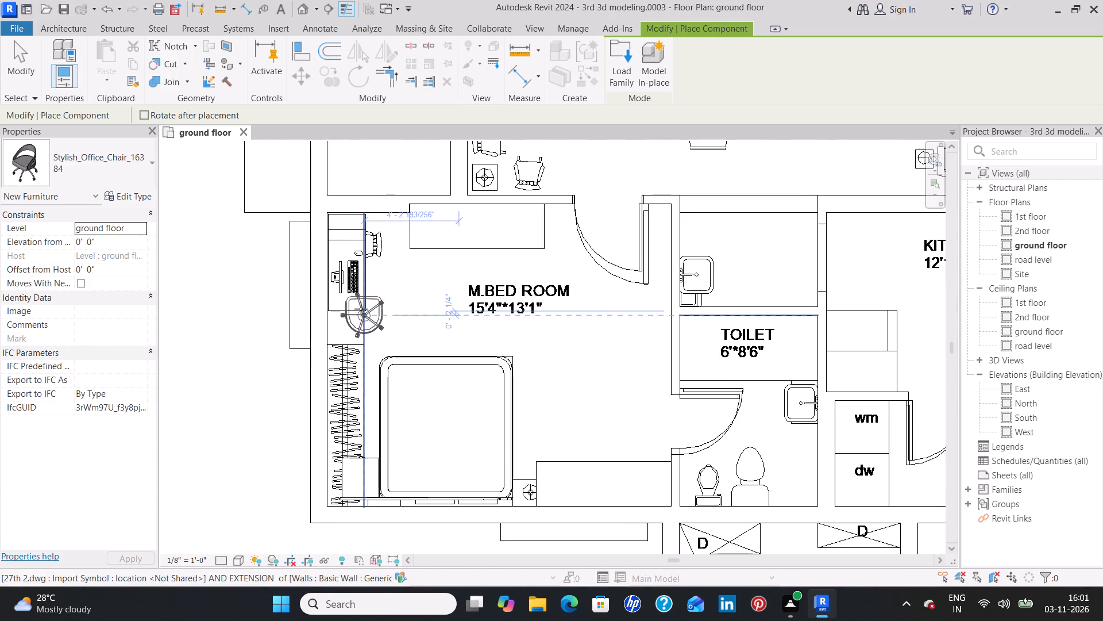
key(space)
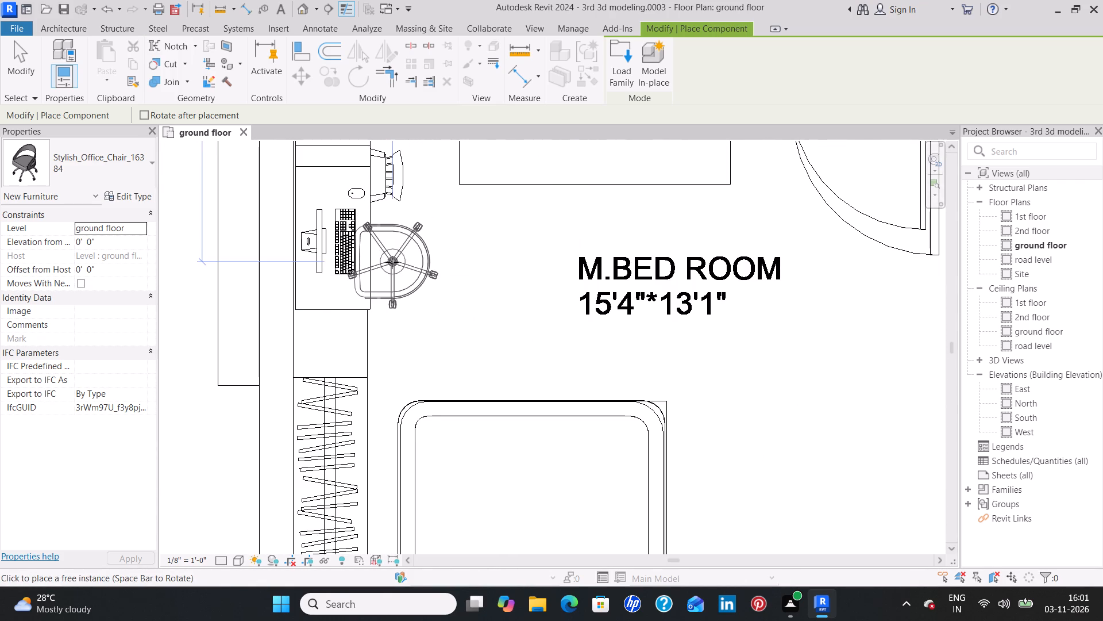
click(379, 243)
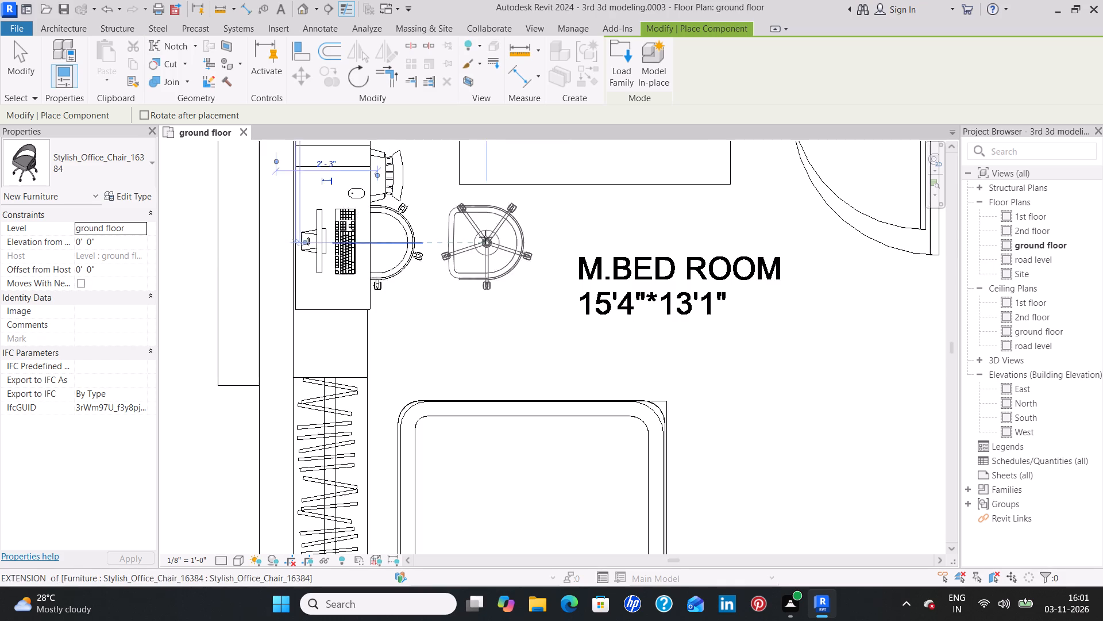
Place a Stylish_Office_Chair_16384, rotated to face the monitor, at the midpoint of the desk edge in flat 4's 13'7"*13'1" M.BED ROOM.
scroll(485, 237, down, 4)
middle_drag(499, 235, 493, 579)
scroll(523, 398, down, 6)
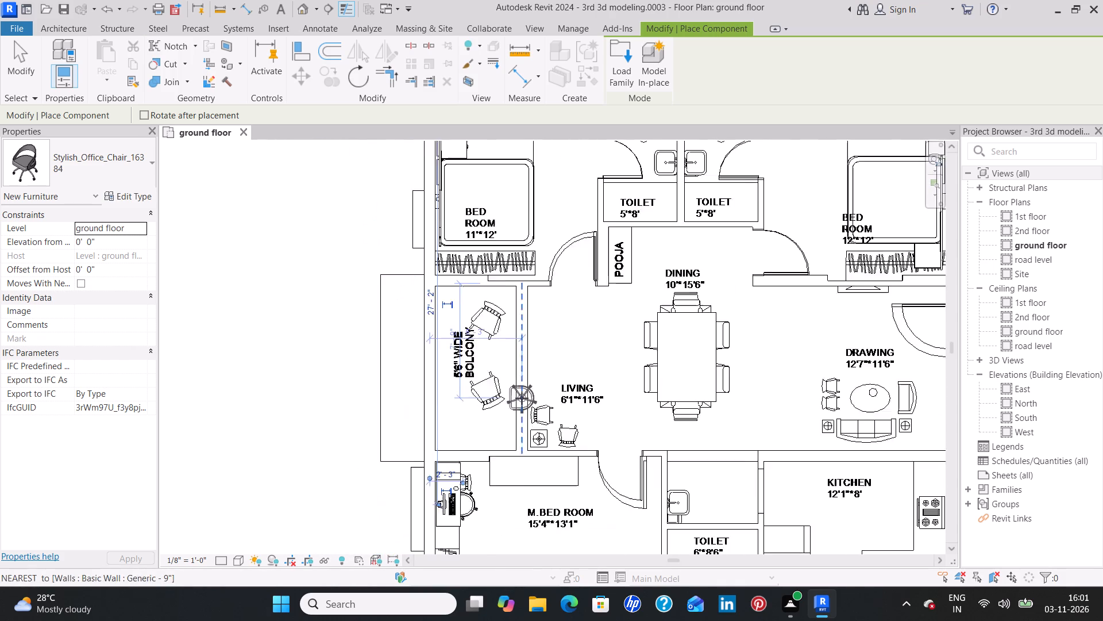
middle_drag(569, 247, 493, 620)
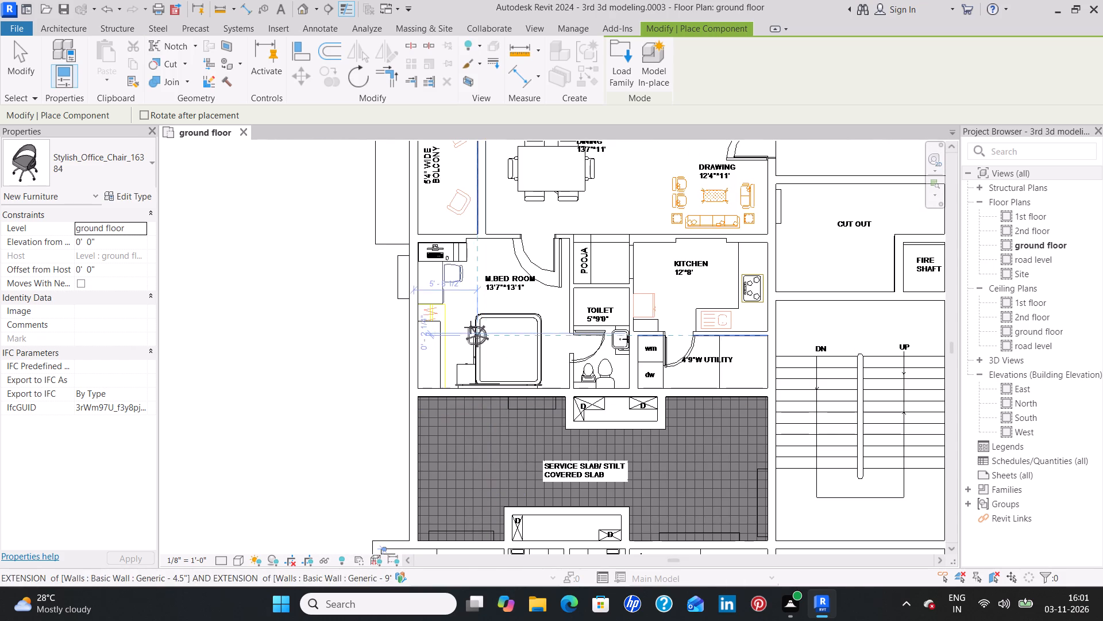
scroll(441, 289, up, 7)
middle_drag(439, 287, 439, 392)
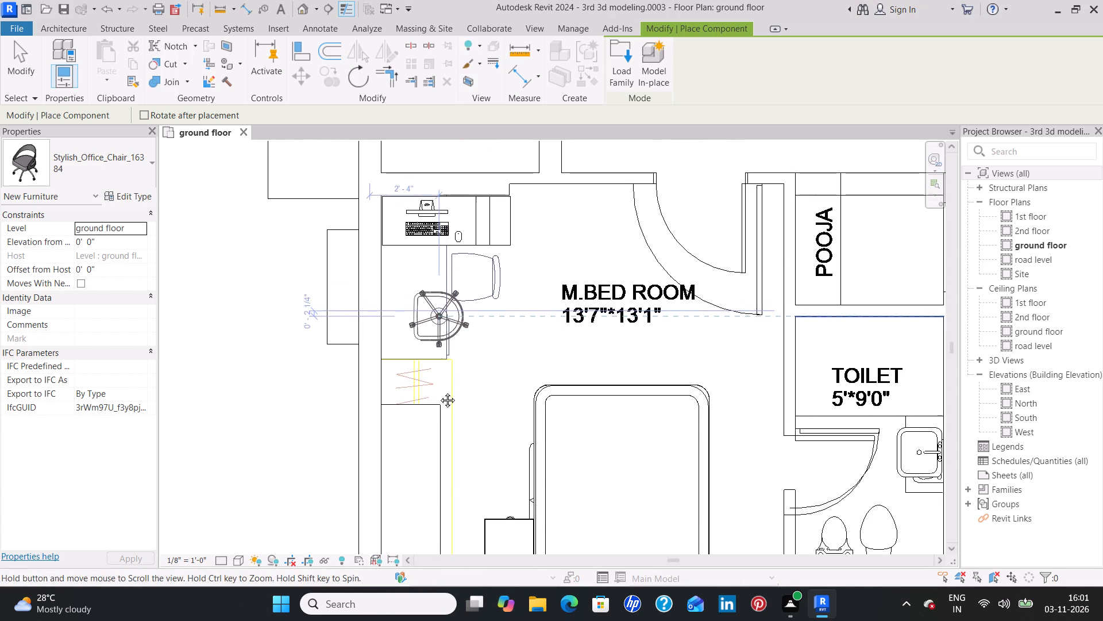
middle_drag(439, 392, 439, 444)
key(space)
key(space)
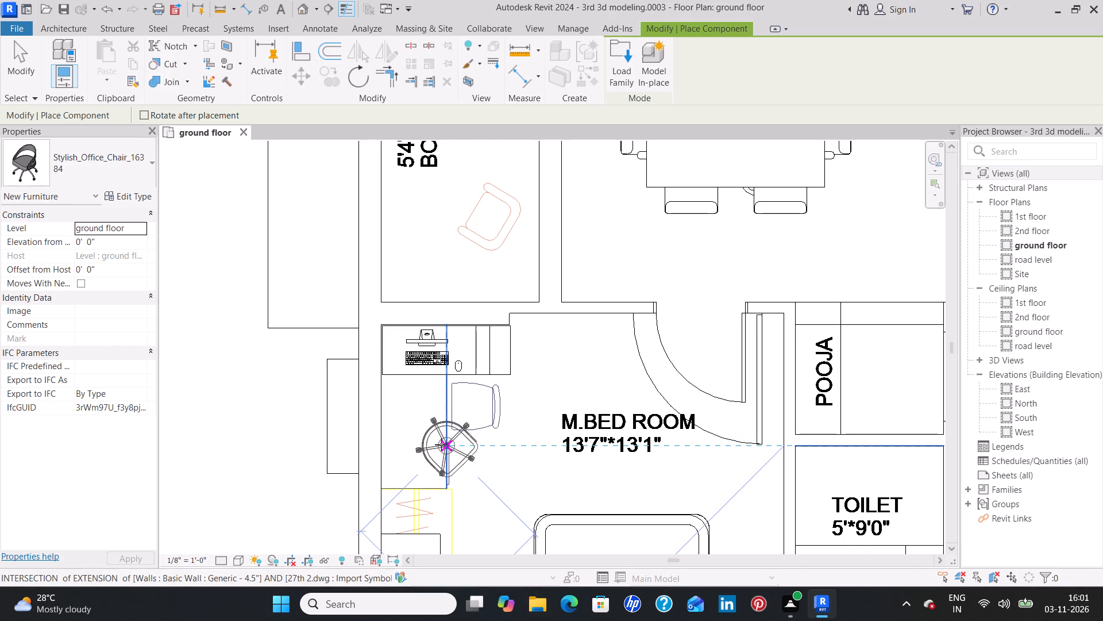
key(space)
key(space)
key(space)
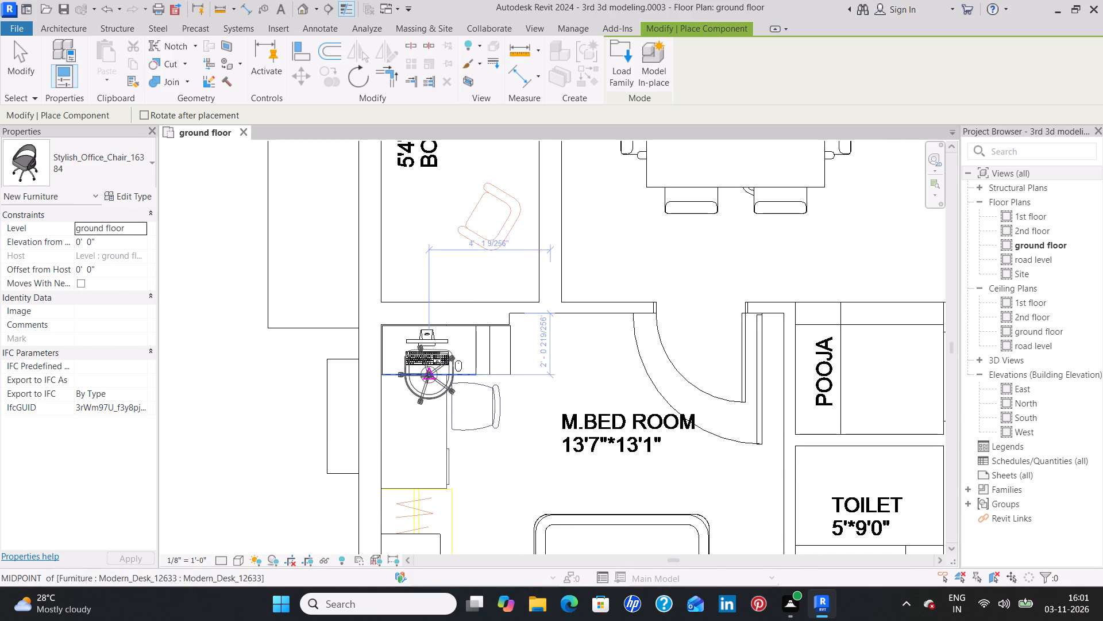
click(427, 377)
Place a Stylish_Office_Chair_16384 in the same orientation, facing the monitor, at the desk in the 14'3"*10'3" M.BED ROOM.
scroll(570, 392, down, 4)
middle_drag(630, 365, 524, 591)
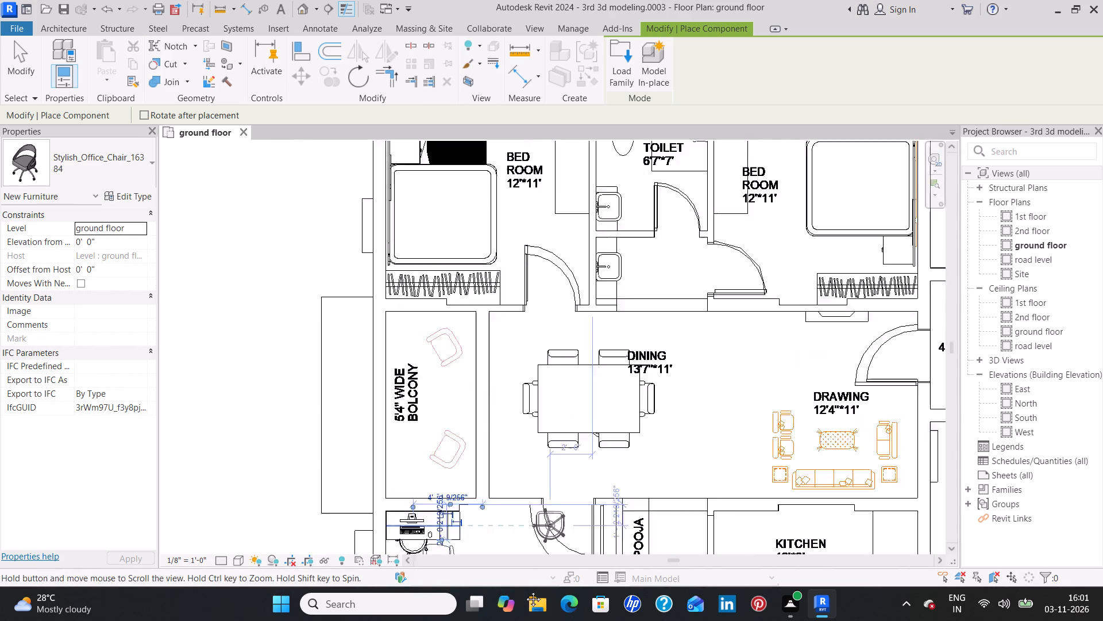
middle_drag(524, 591, 491, 620)
scroll(504, 579, down, 5)
scroll(559, 435, down, 7)
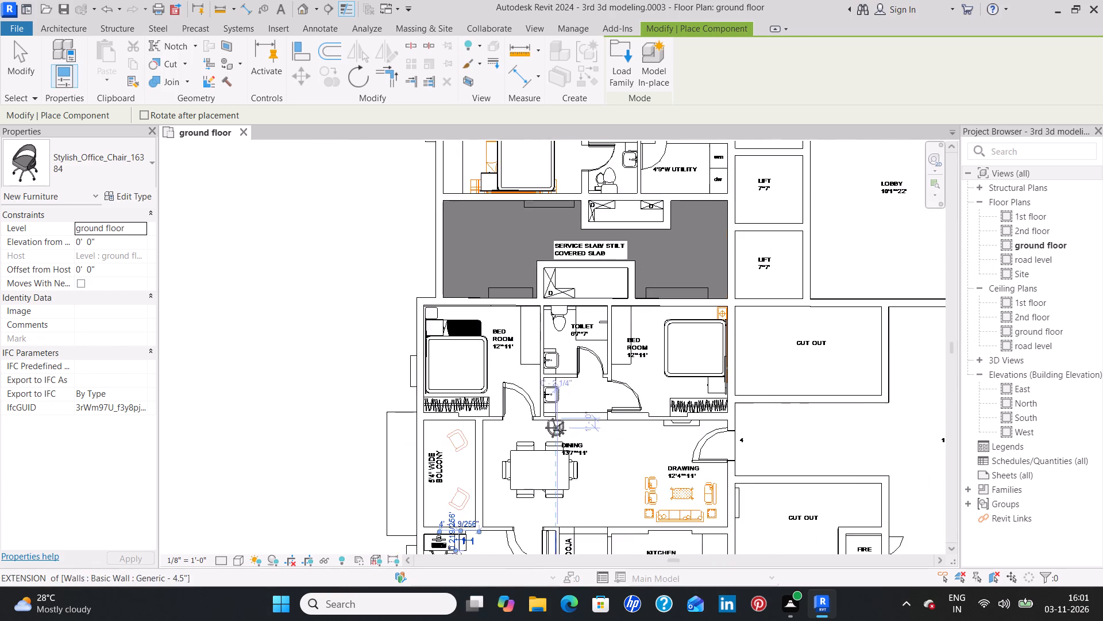
scroll(560, 430, down, 1)
middle_drag(572, 339, 551, 573)
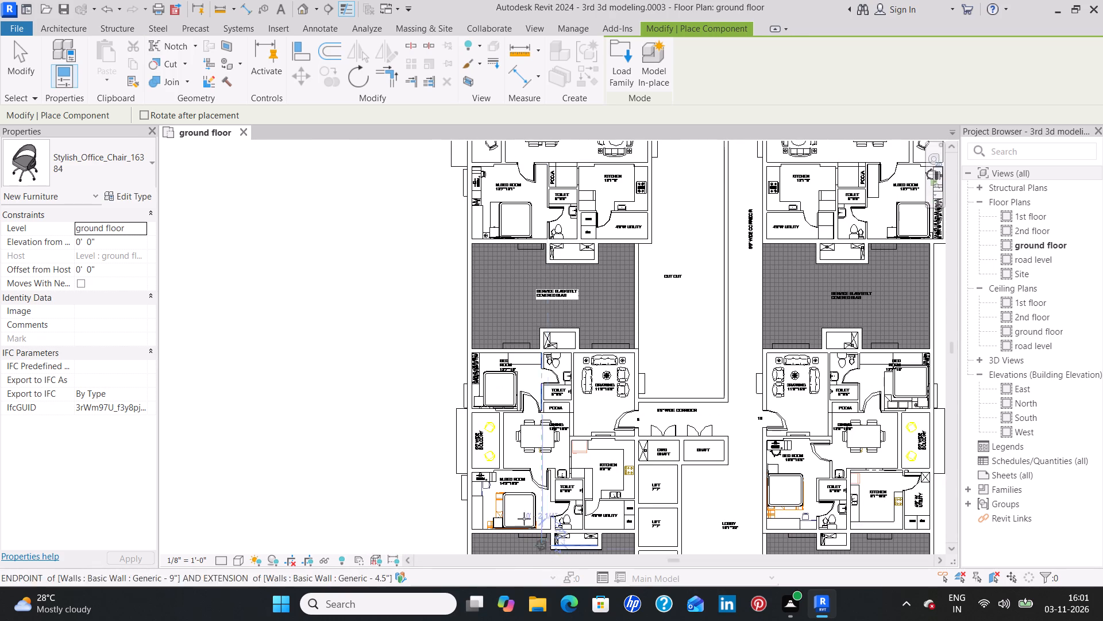
scroll(481, 494, up, 16)
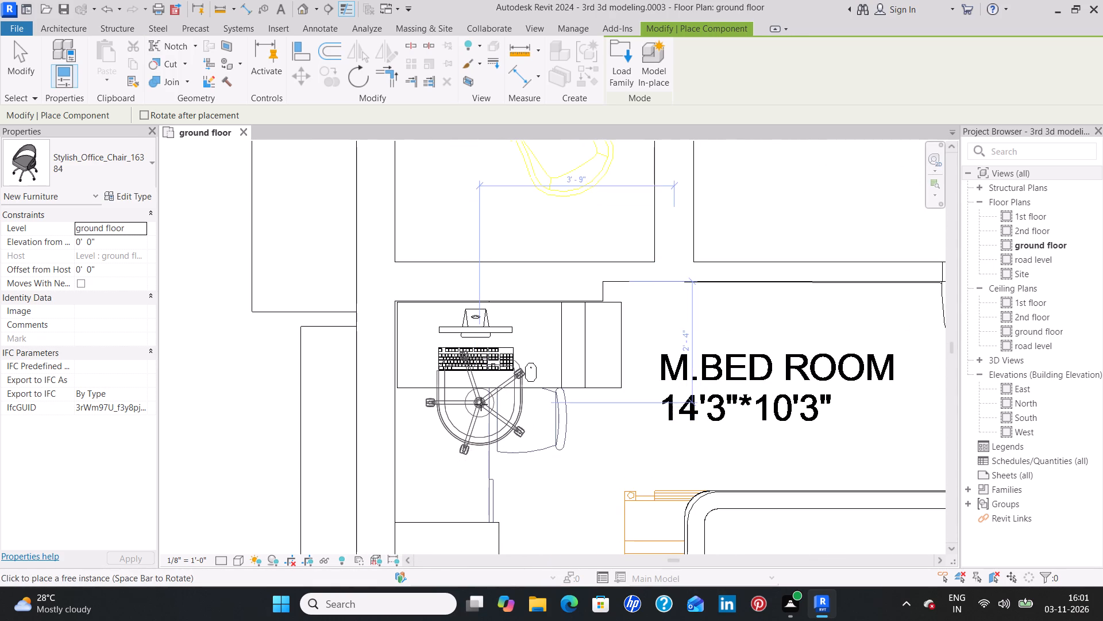
click(480, 401)
Place a rotated Stylish_Office_Chair_16384 facing the outer-wall desk's monitor in flat 6's 13'7"*13'1" M.BED ROOM.
scroll(663, 466, down, 4)
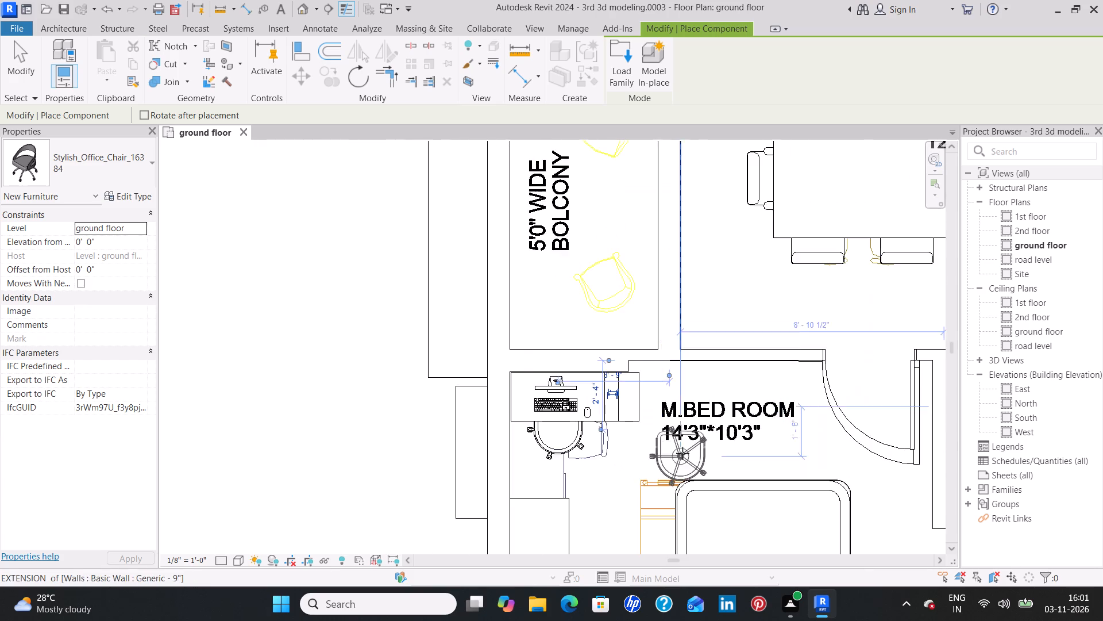
scroll(682, 453, down, 8)
middle_drag(722, 252, 673, 528)
middle_drag(738, 250, 640, 453)
scroll(732, 255, down, 1)
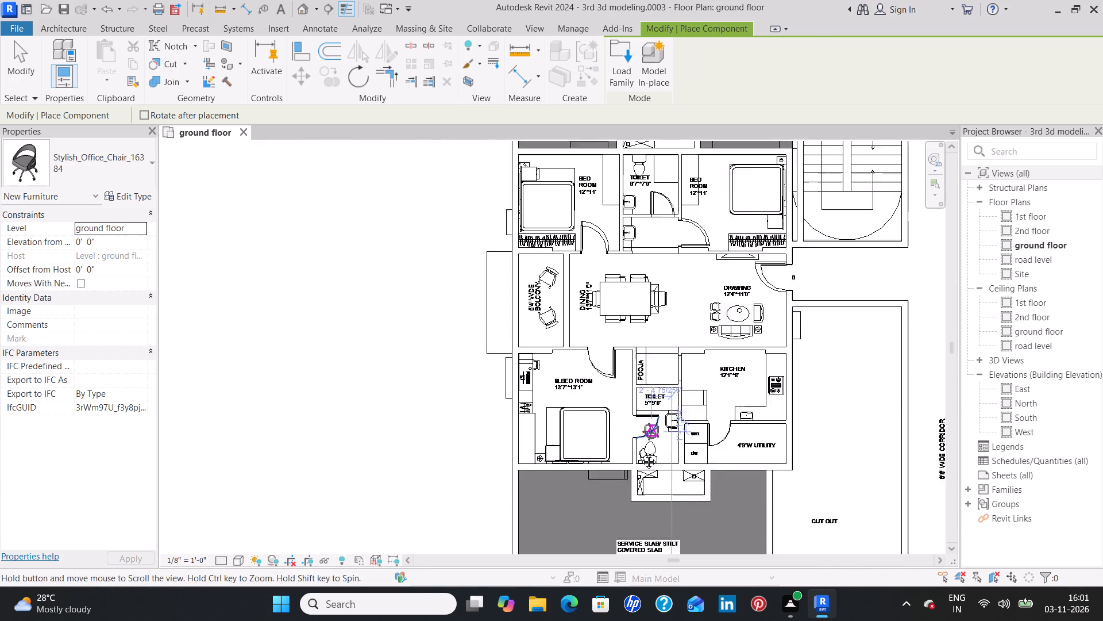
middle_drag(640, 453, 612, 485)
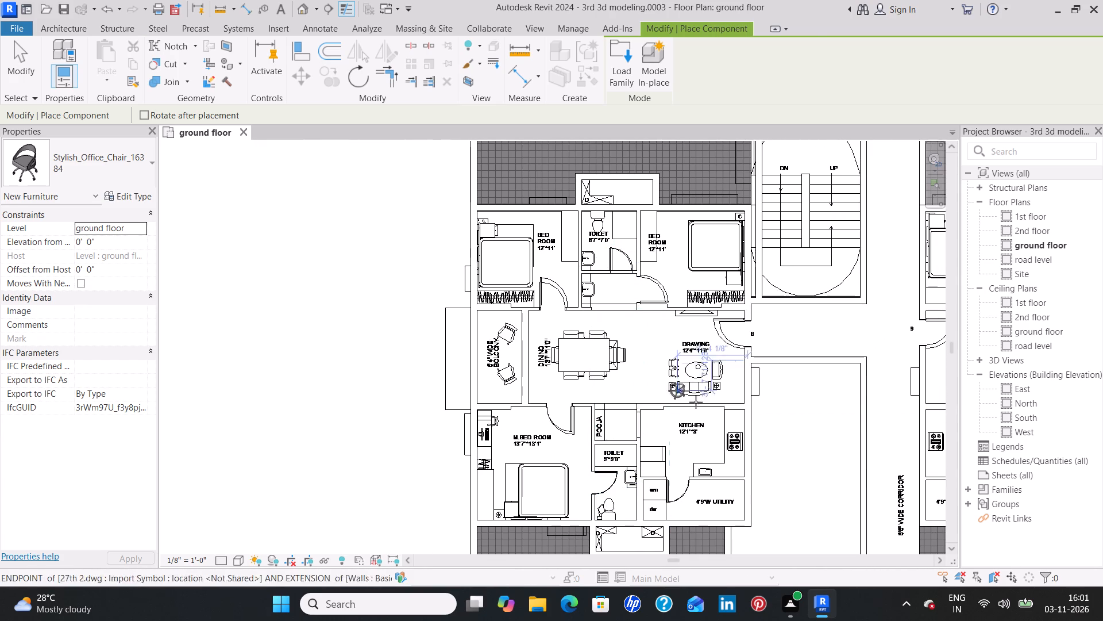
scroll(490, 448, up, 3)
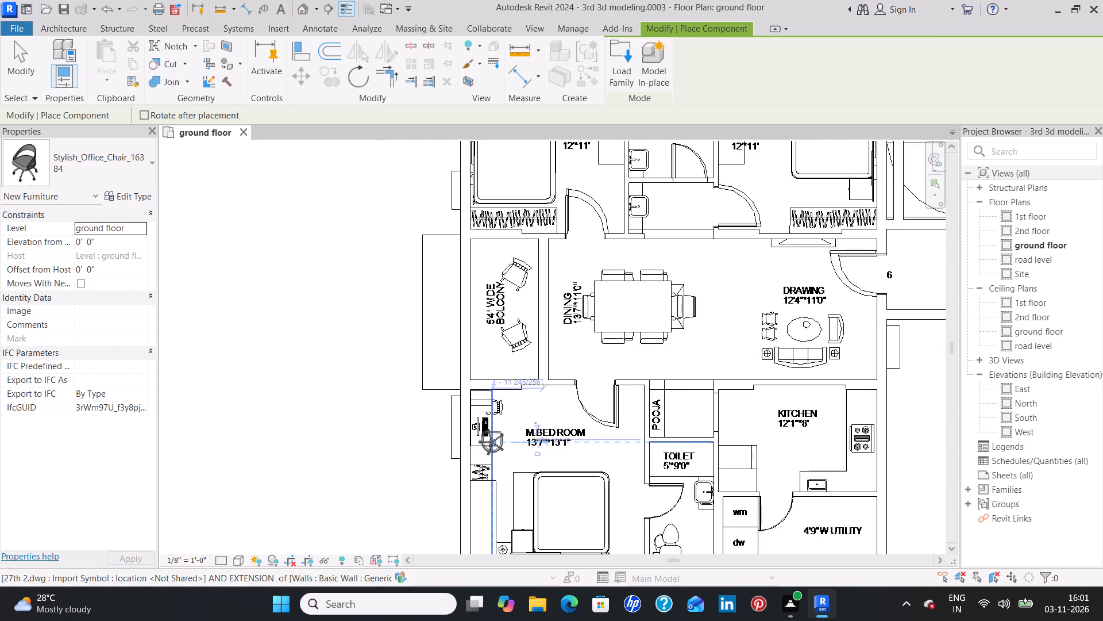
scroll(491, 446, up, 5)
key(space)
key(space)
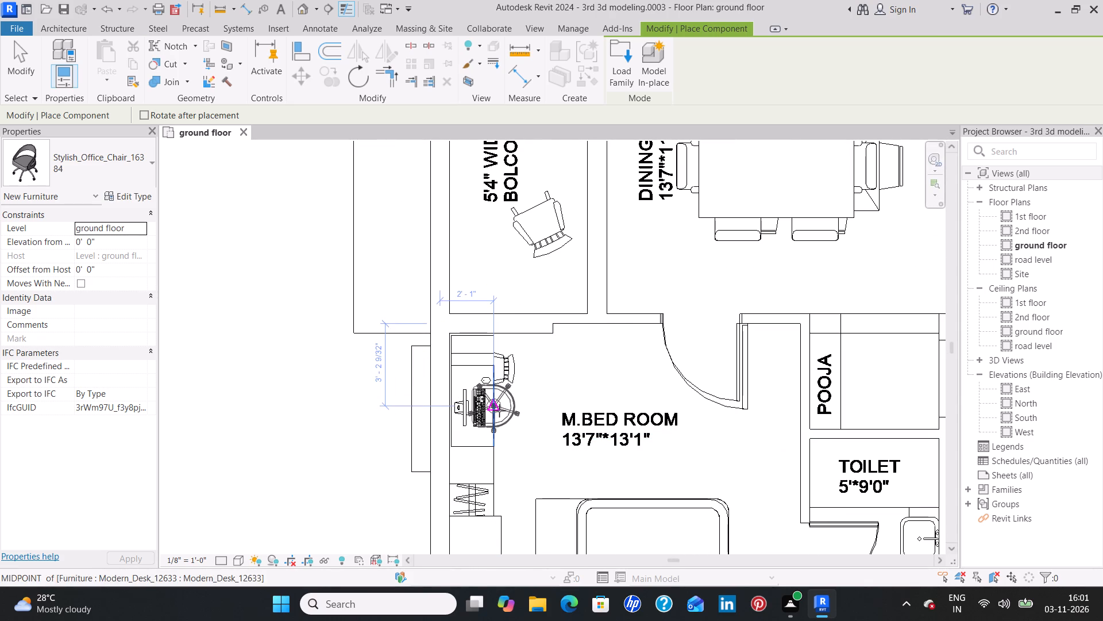
click(499, 411)
scroll(595, 348, down, 8)
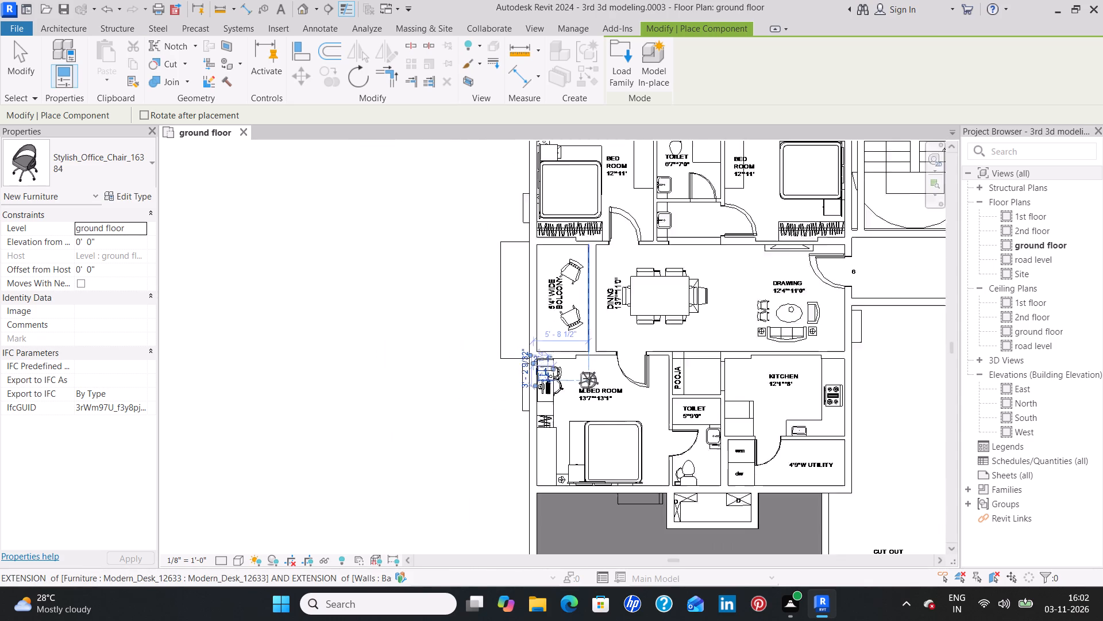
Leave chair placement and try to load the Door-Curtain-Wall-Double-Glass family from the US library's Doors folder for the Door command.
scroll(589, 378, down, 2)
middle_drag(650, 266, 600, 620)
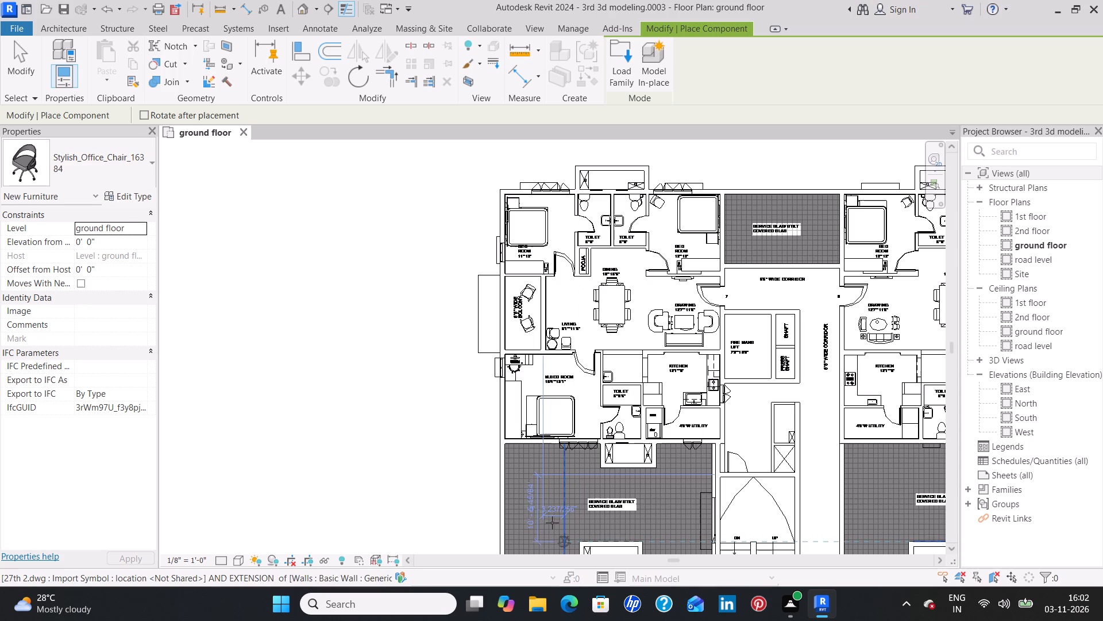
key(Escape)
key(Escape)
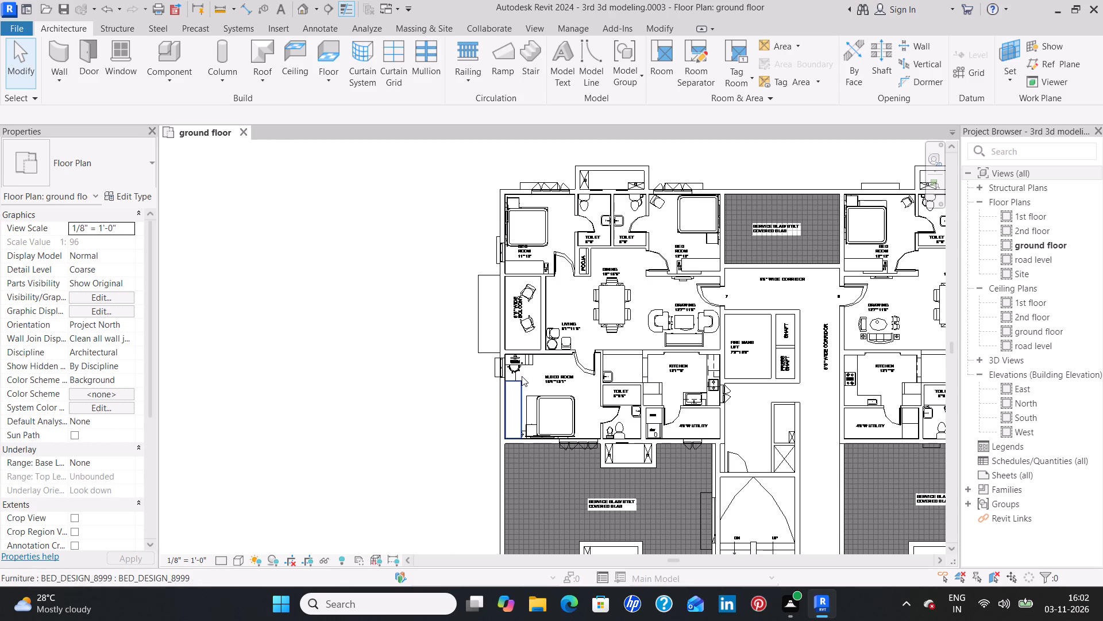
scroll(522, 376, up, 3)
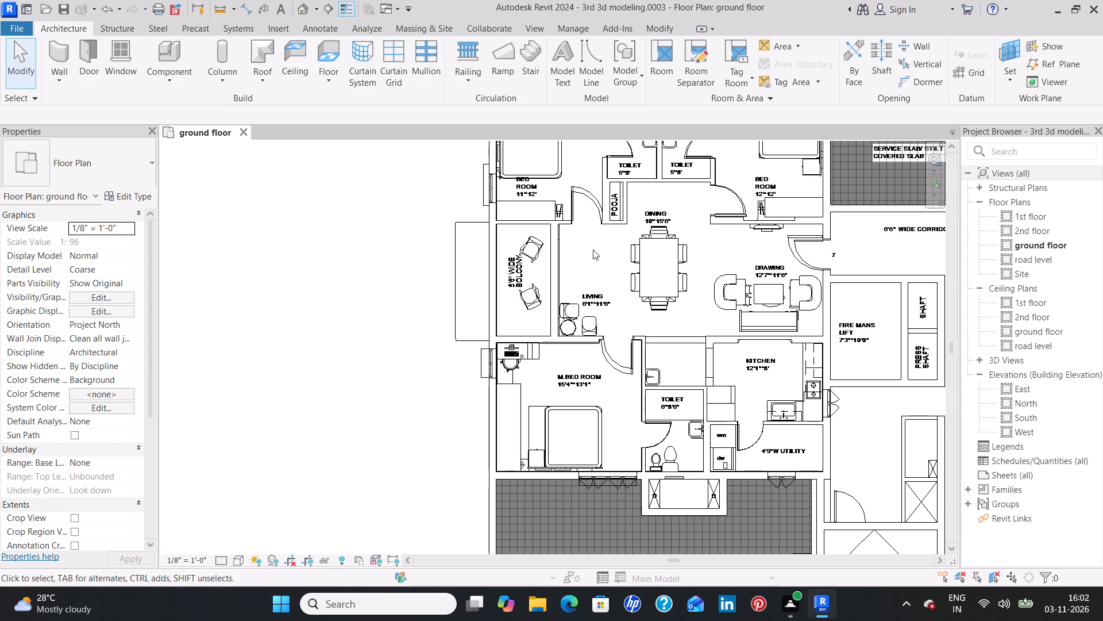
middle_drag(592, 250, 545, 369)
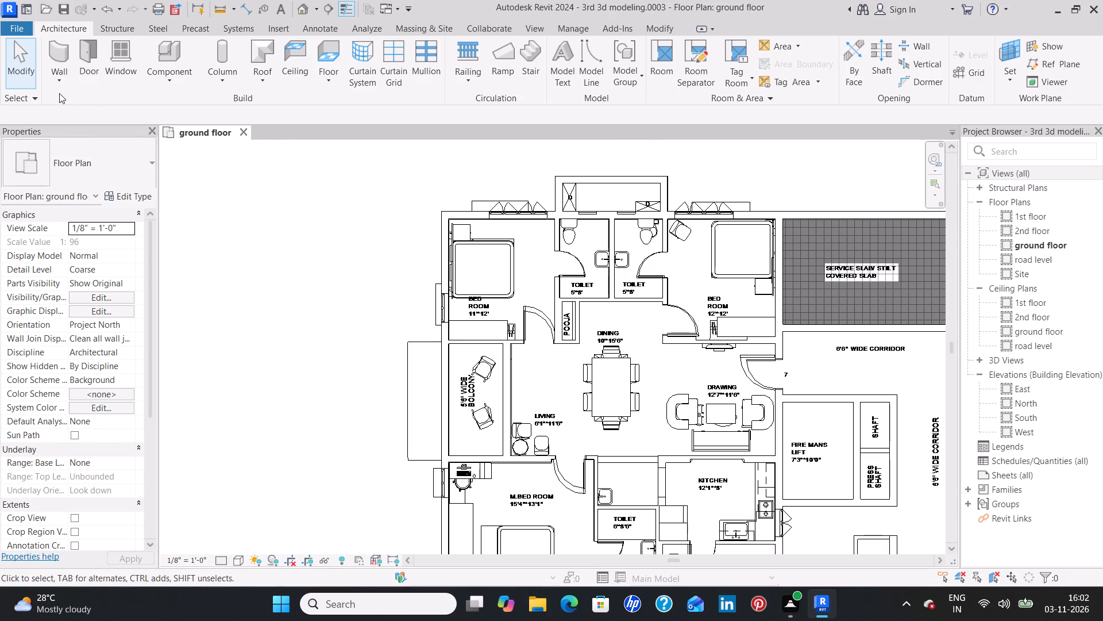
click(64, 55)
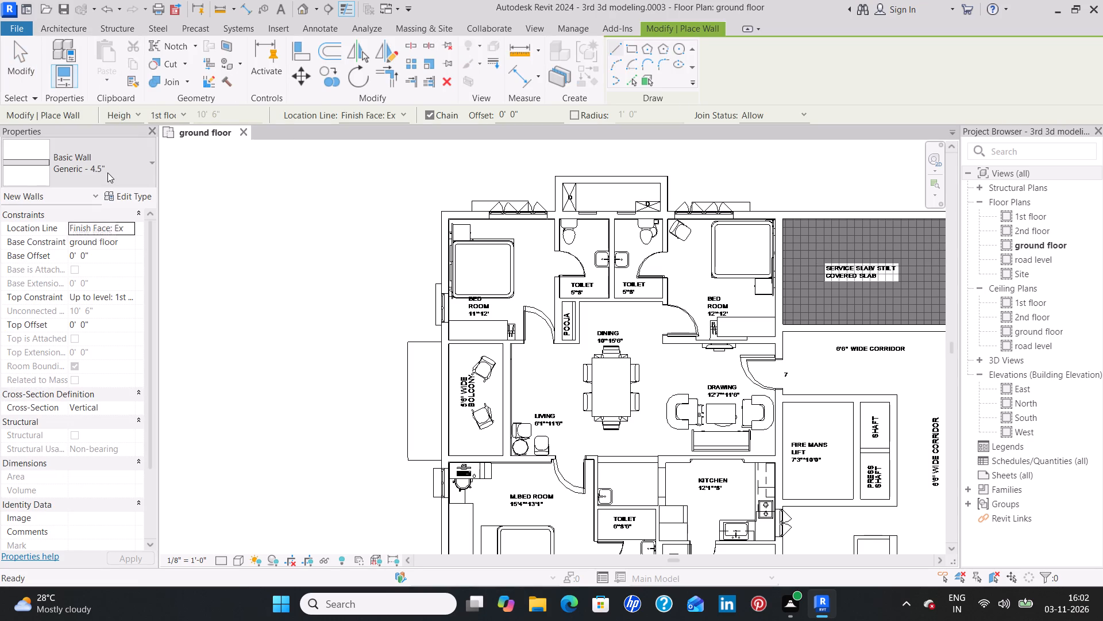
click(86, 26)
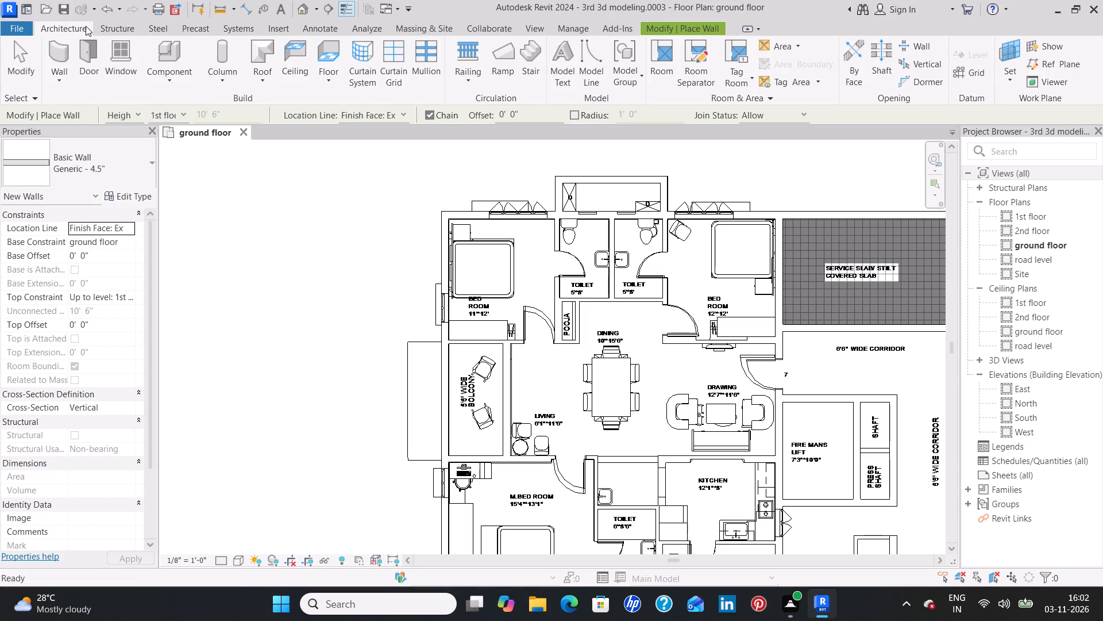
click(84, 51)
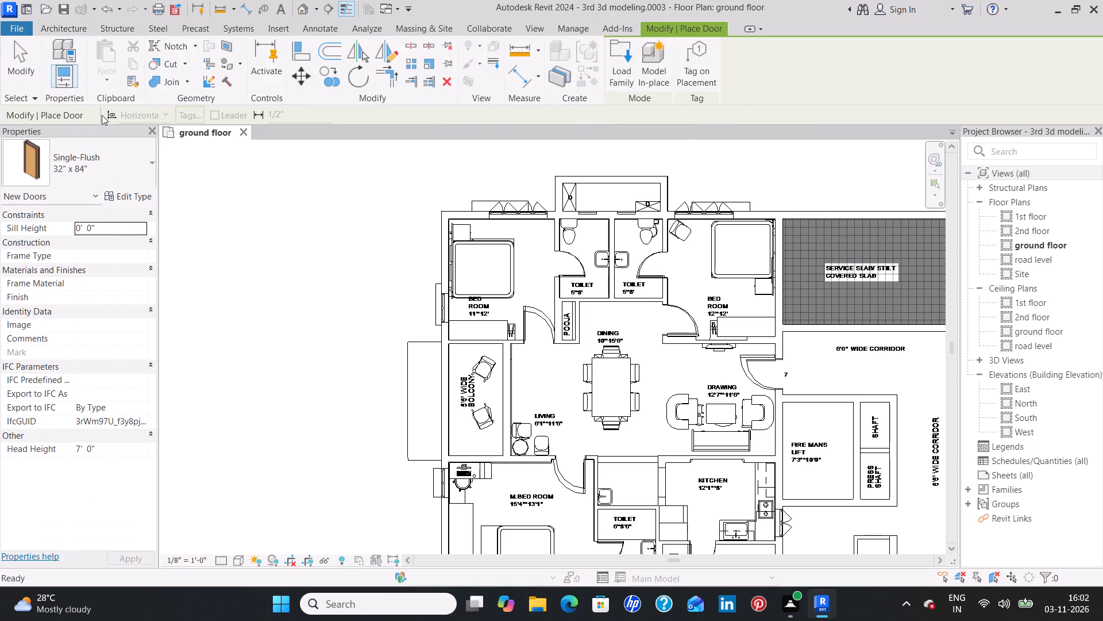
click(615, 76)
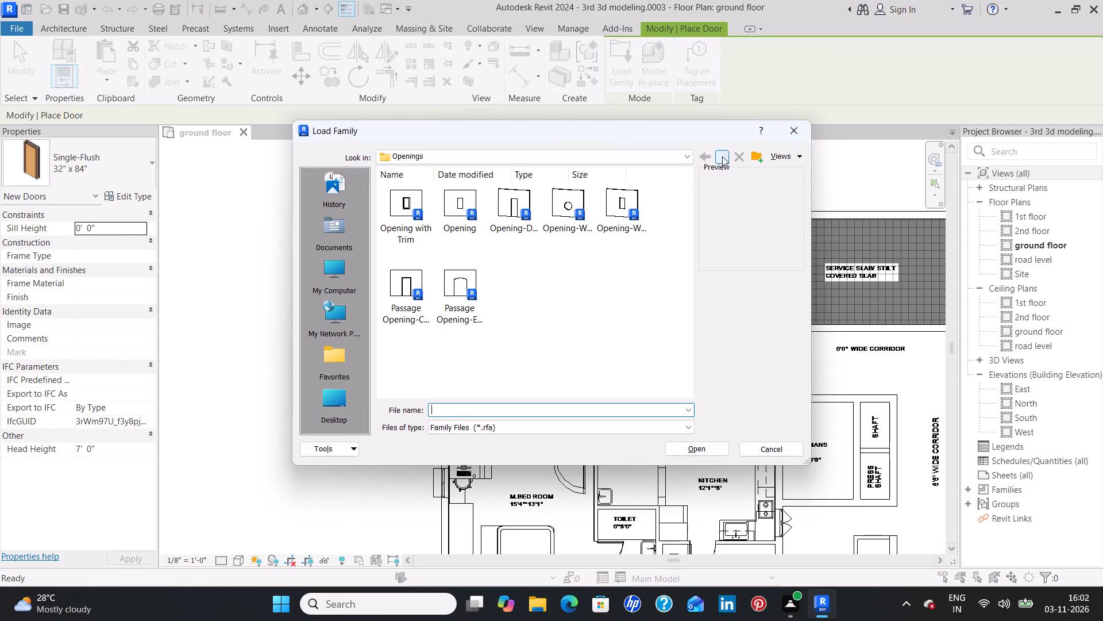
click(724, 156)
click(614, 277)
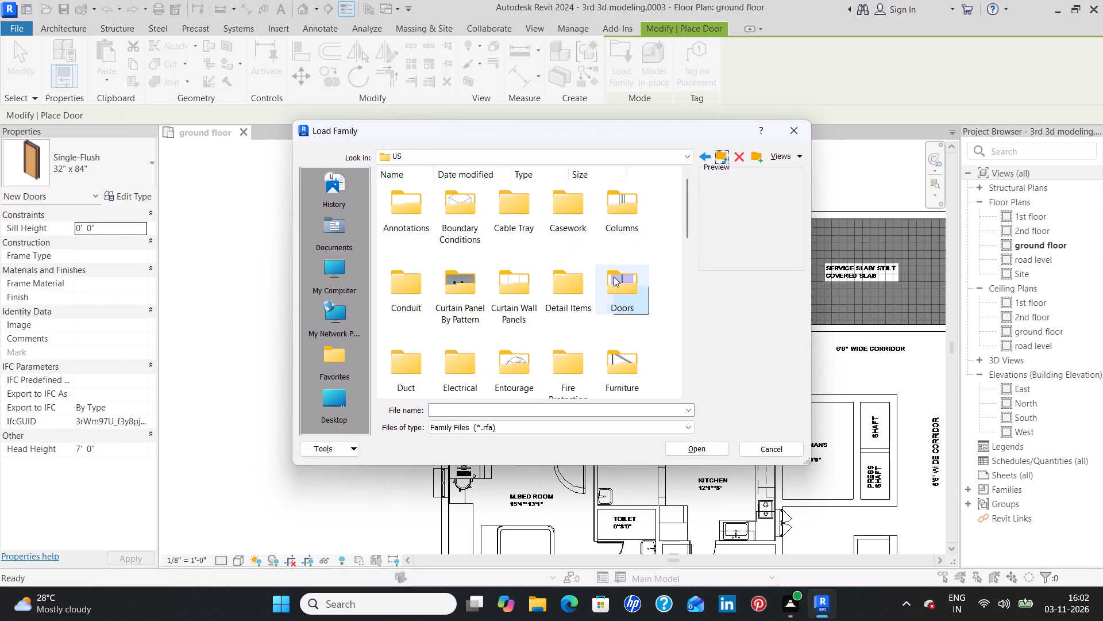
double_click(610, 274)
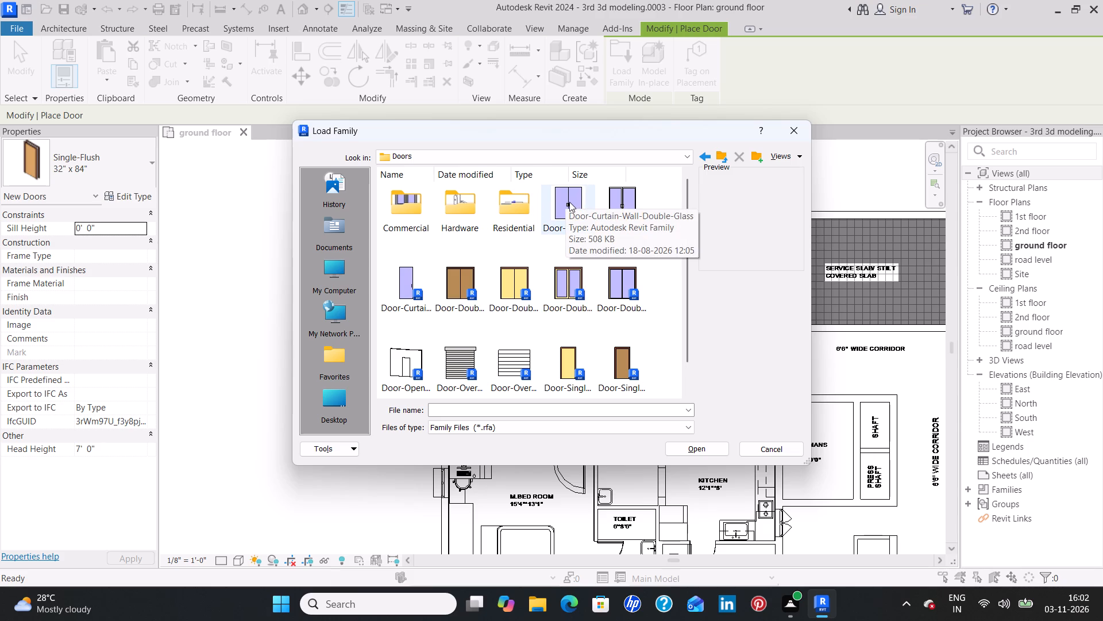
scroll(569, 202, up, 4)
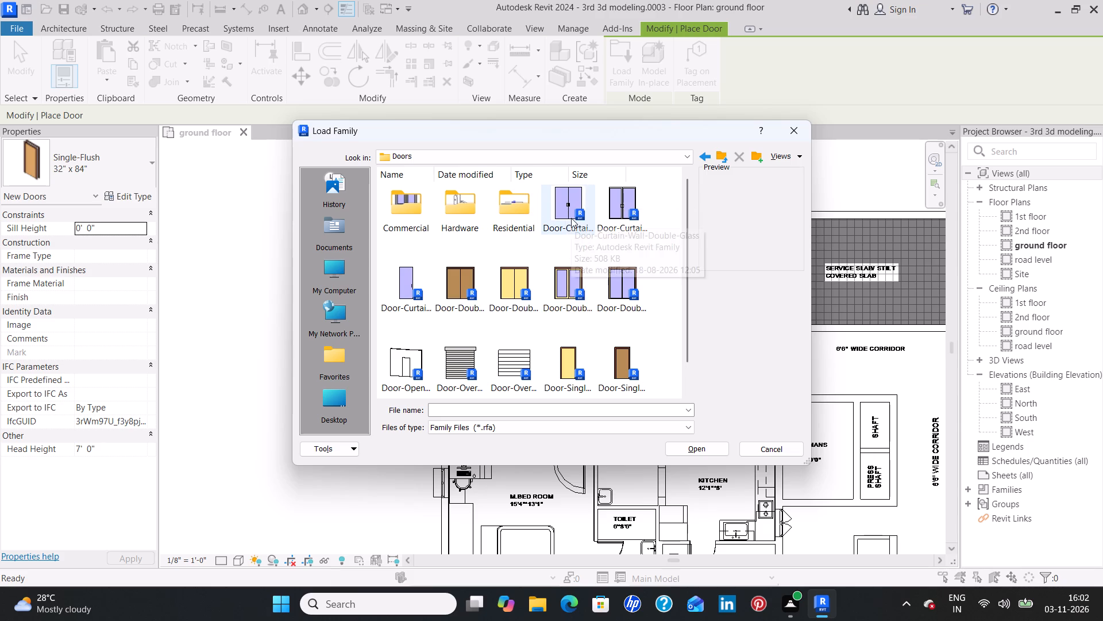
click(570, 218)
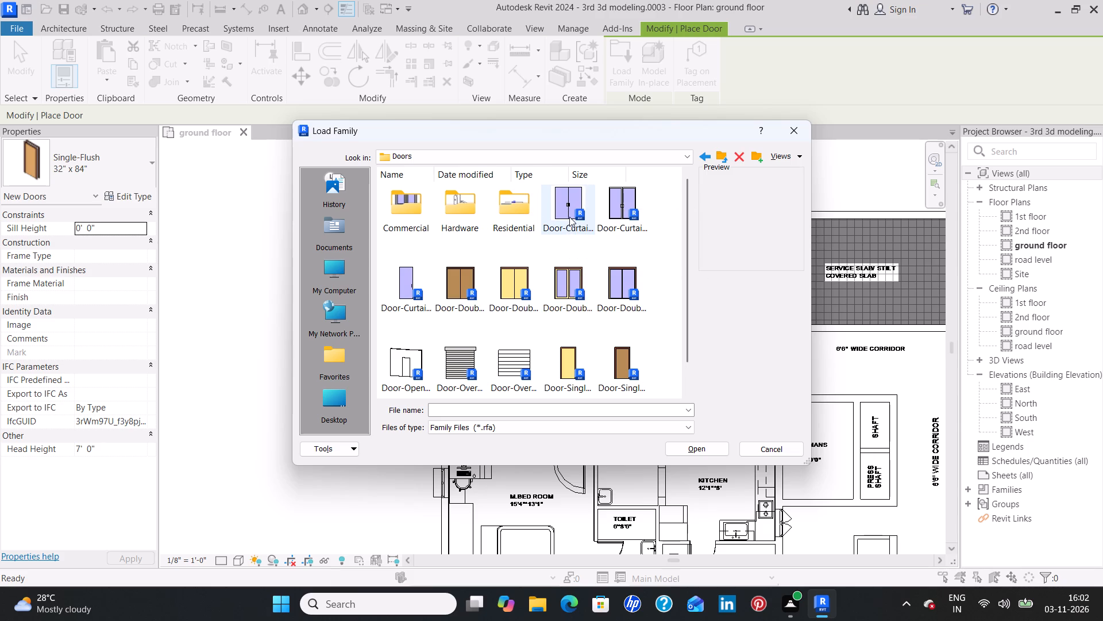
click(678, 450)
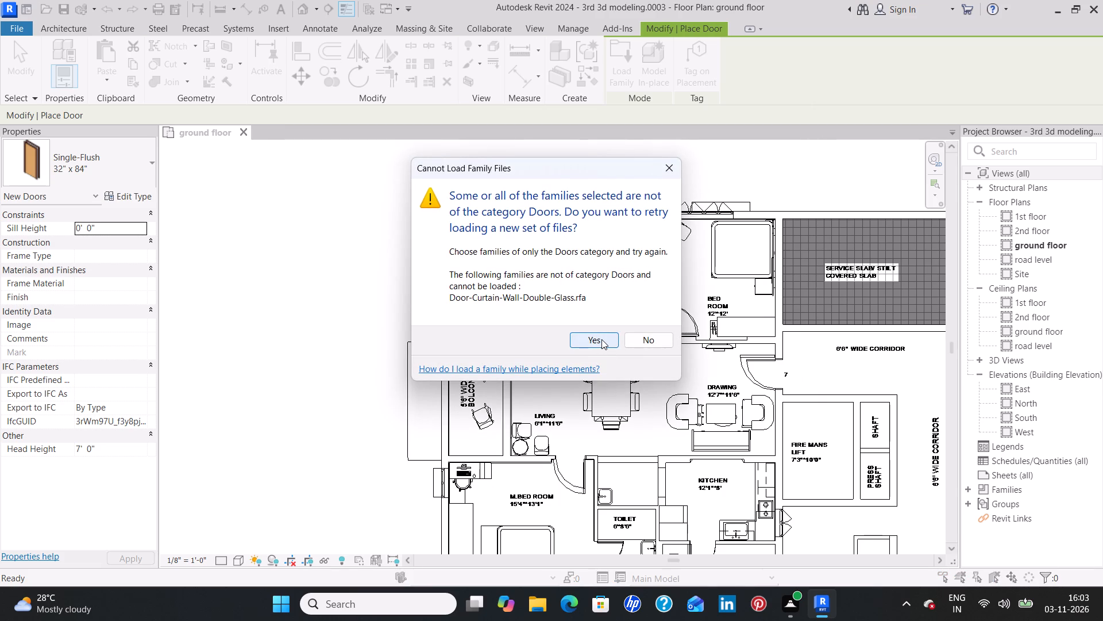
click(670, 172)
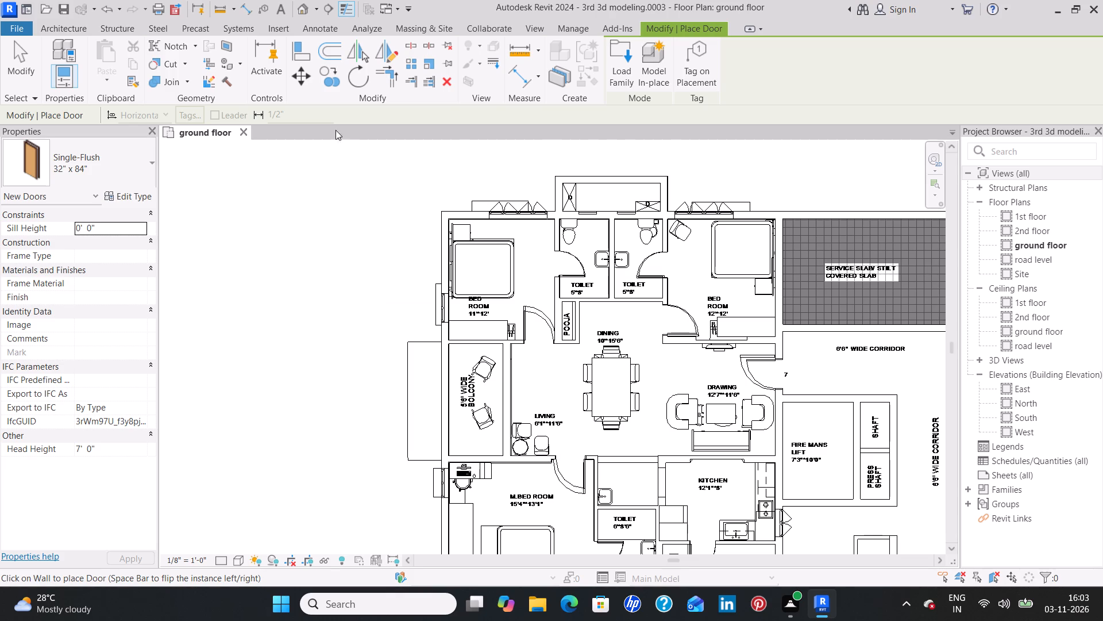
Load the Door-Double-Sliding family from the Doors folder with its 72" x 84" type.
click(628, 82)
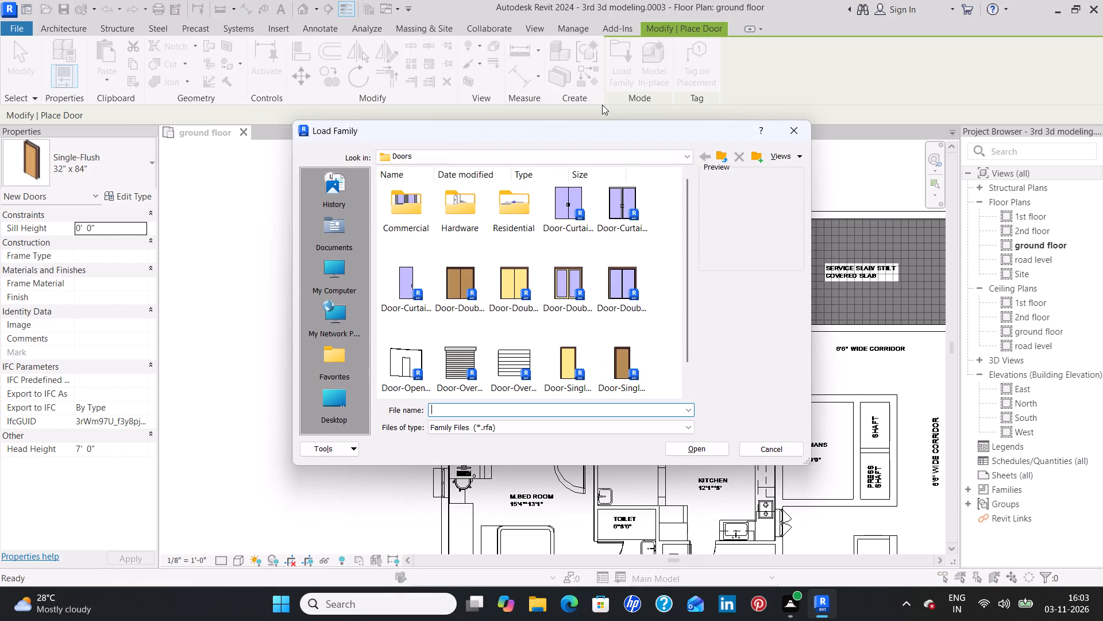
click(615, 281)
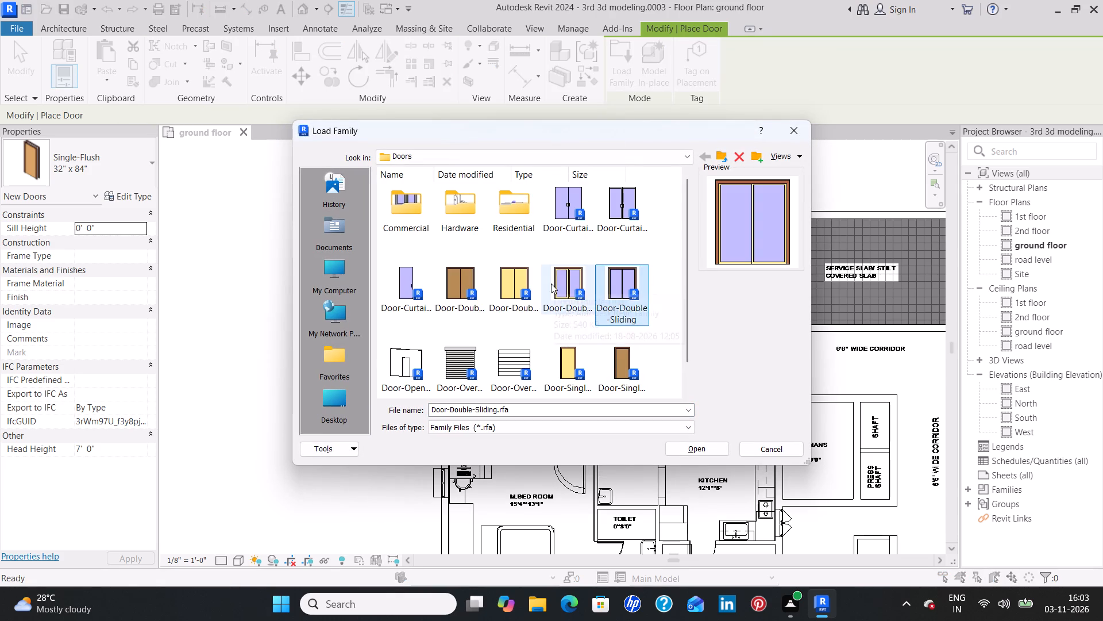
click(563, 281)
click(618, 282)
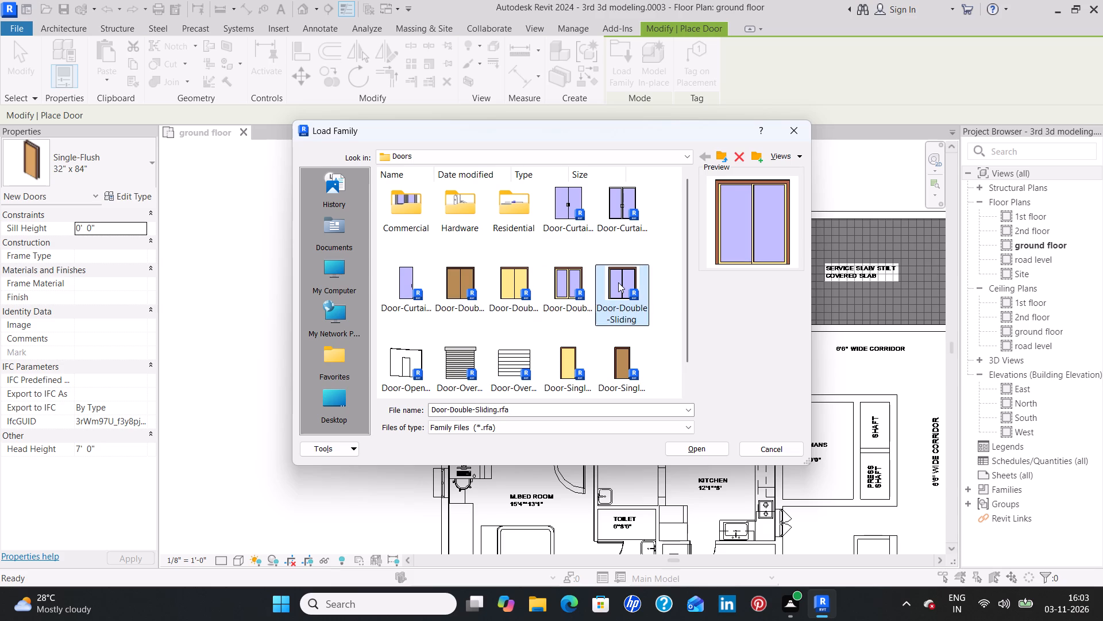
click(673, 446)
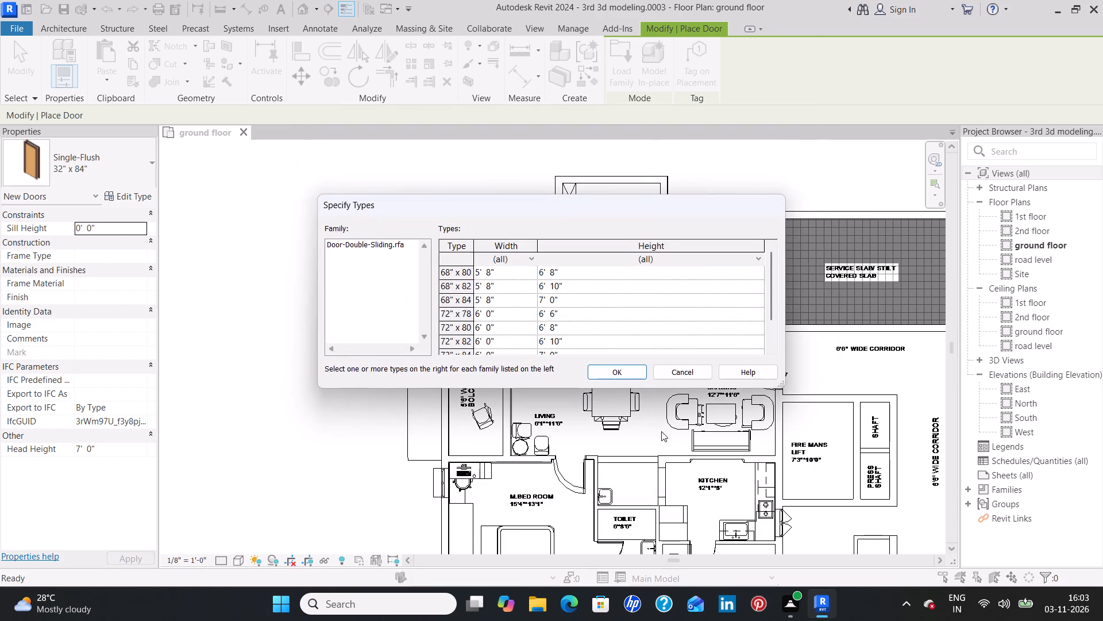
scroll(526, 318, down, 2)
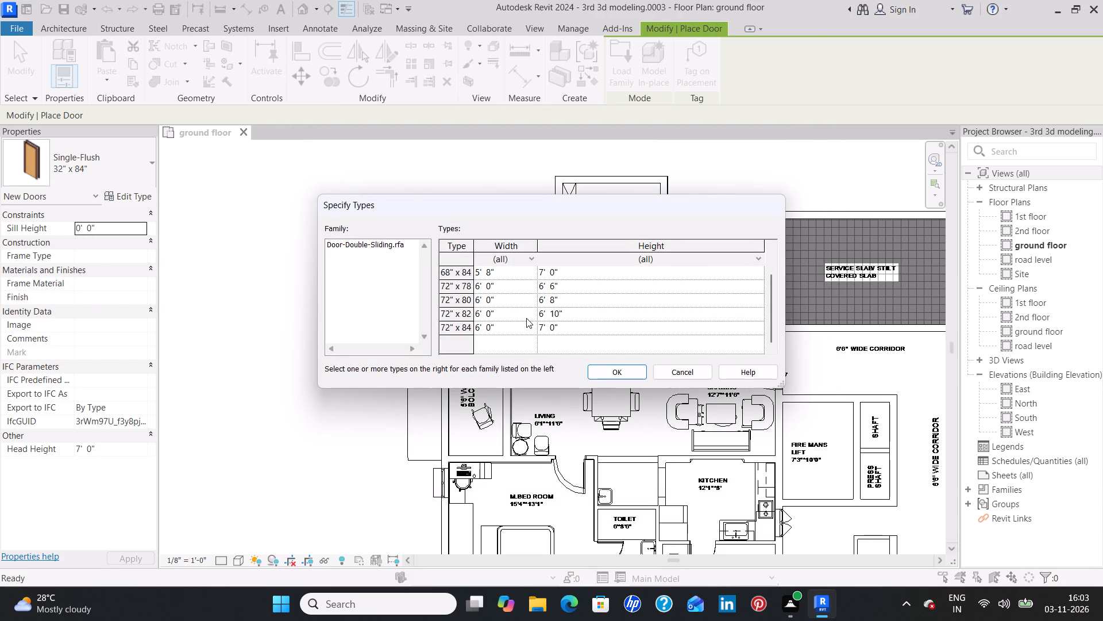
scroll(526, 317, up, 2)
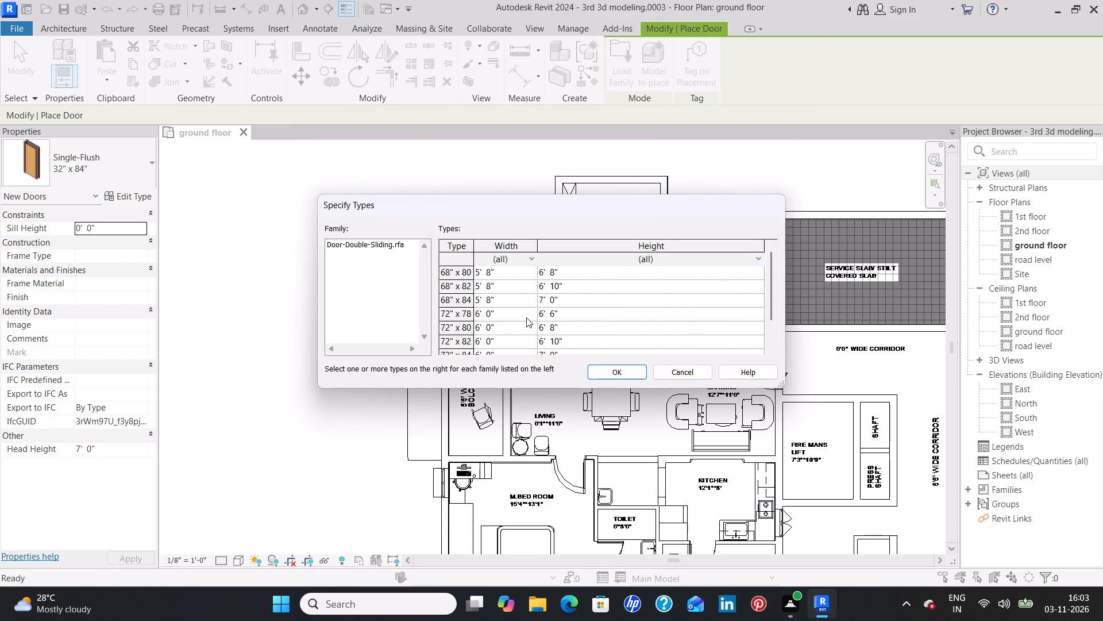
scroll(526, 317, up, 2)
scroll(526, 317, down, 3)
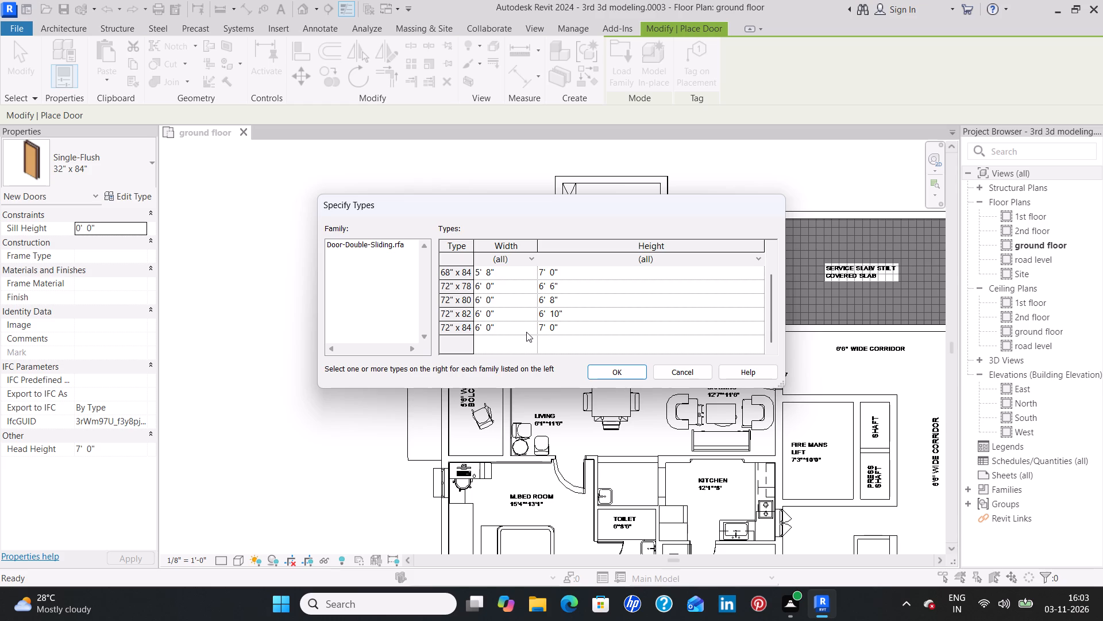
click(526, 328)
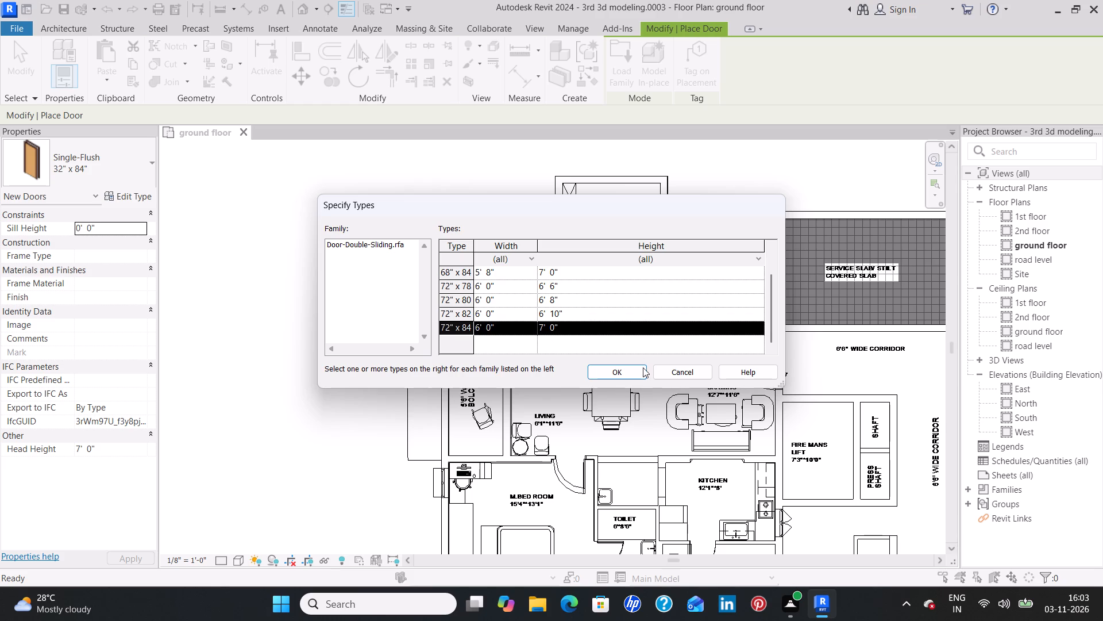
click(633, 371)
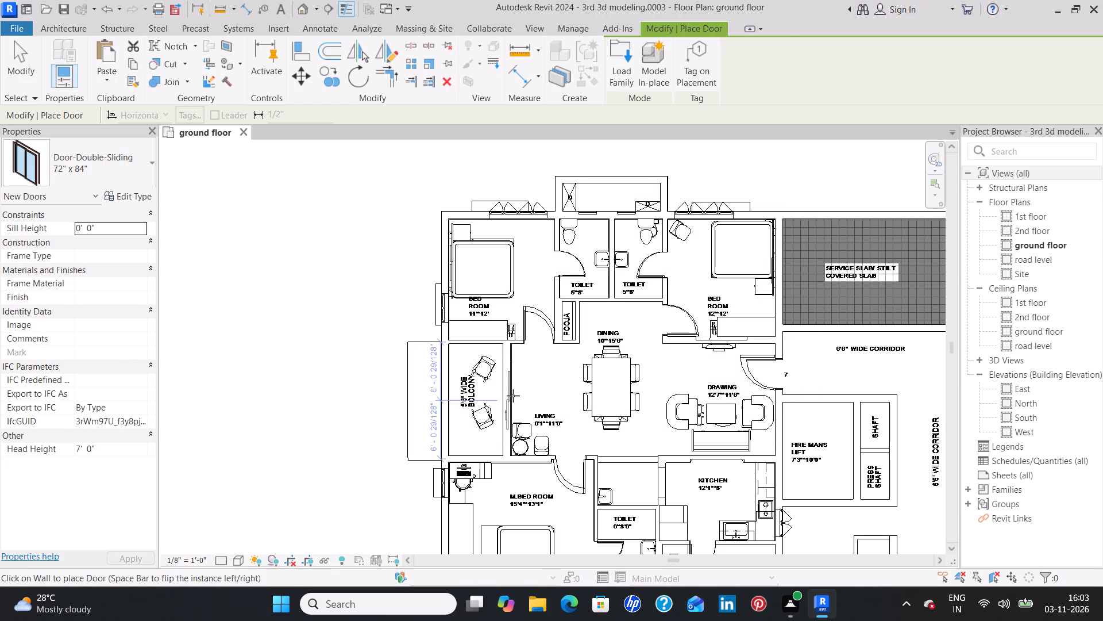
Place the 72" x 84" sliding door in flat 7's living-balcony wall, about 5'-6" from the wall's bedroom end.
scroll(507, 388, up, 3)
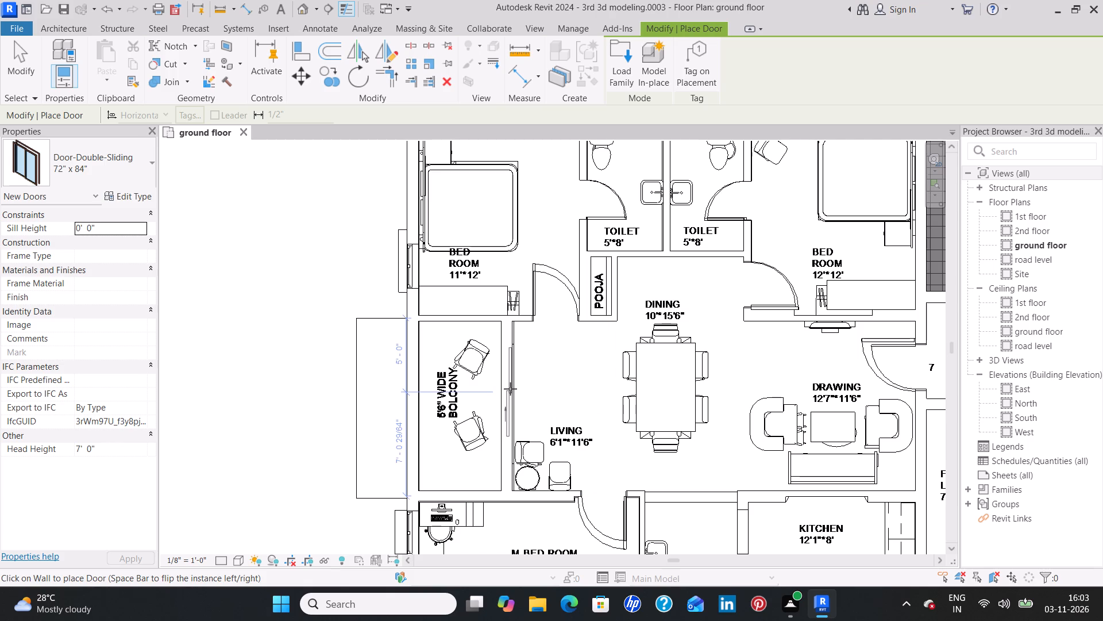
scroll(508, 389, up, 4)
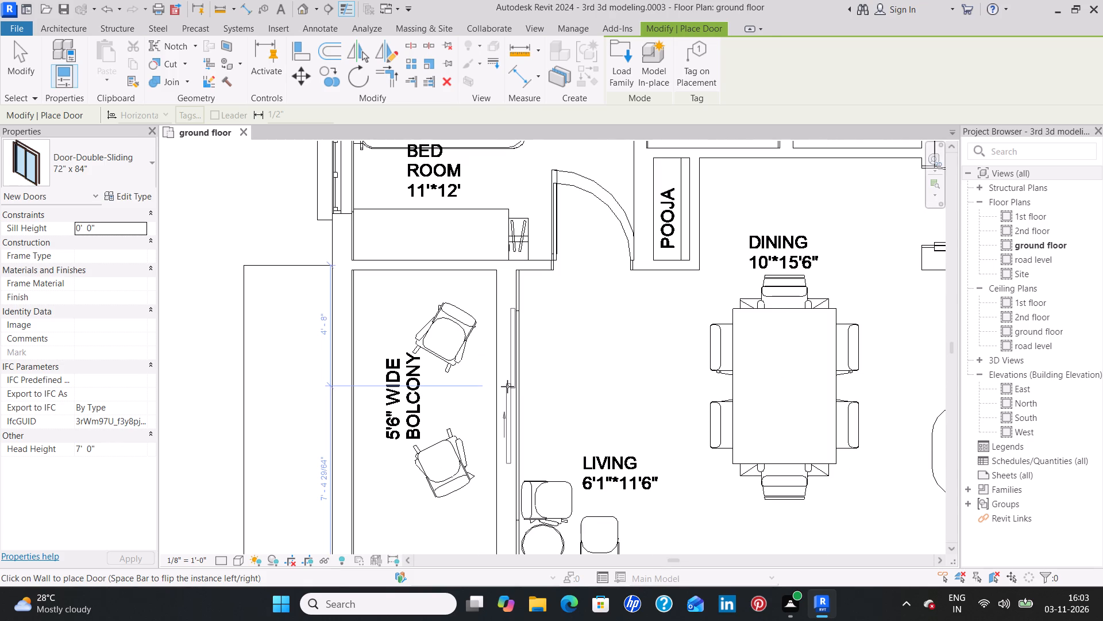
scroll(507, 386, up, 2)
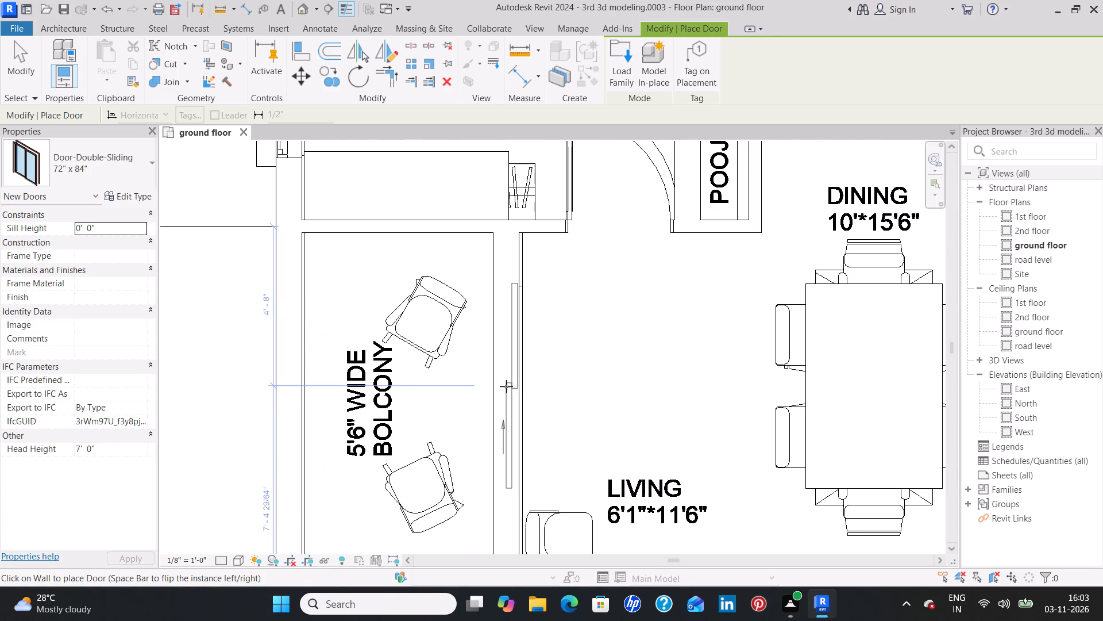
scroll(506, 388, down, 4)
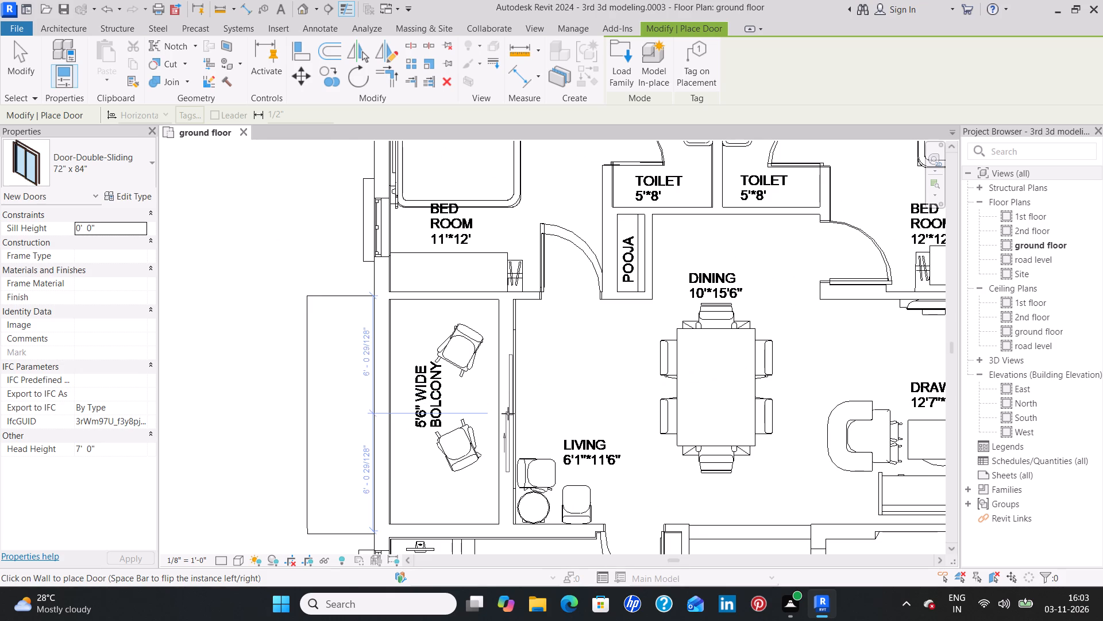
click(508, 405)
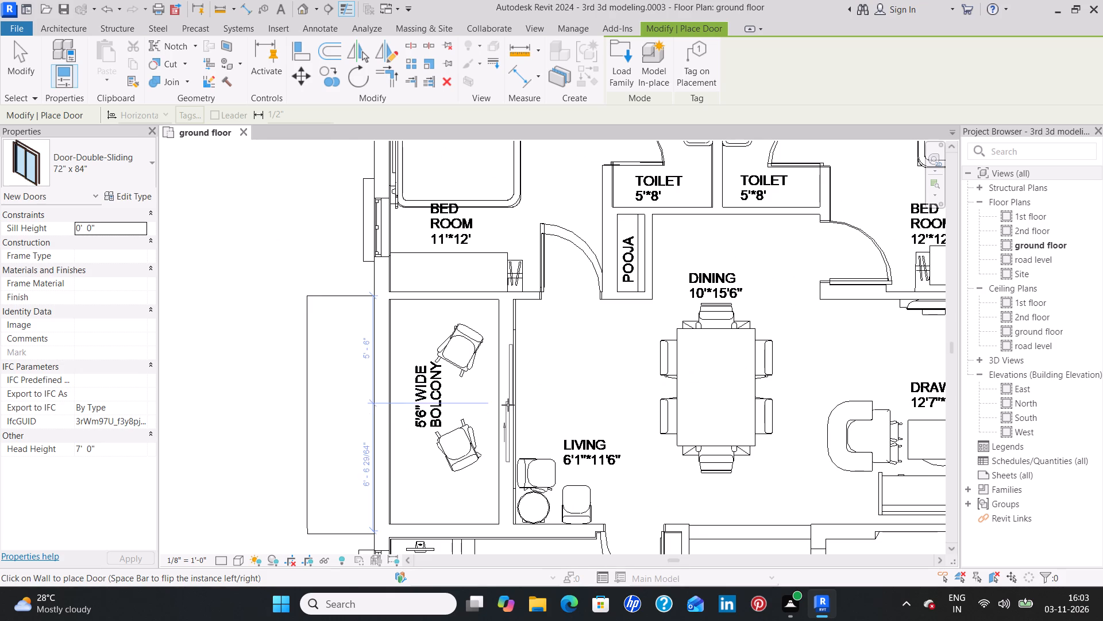
Place the same double sliding door in flat 8's living-balcony wall, about 5'-0" from the wall's bedroom end.
scroll(583, 378, down, 3)
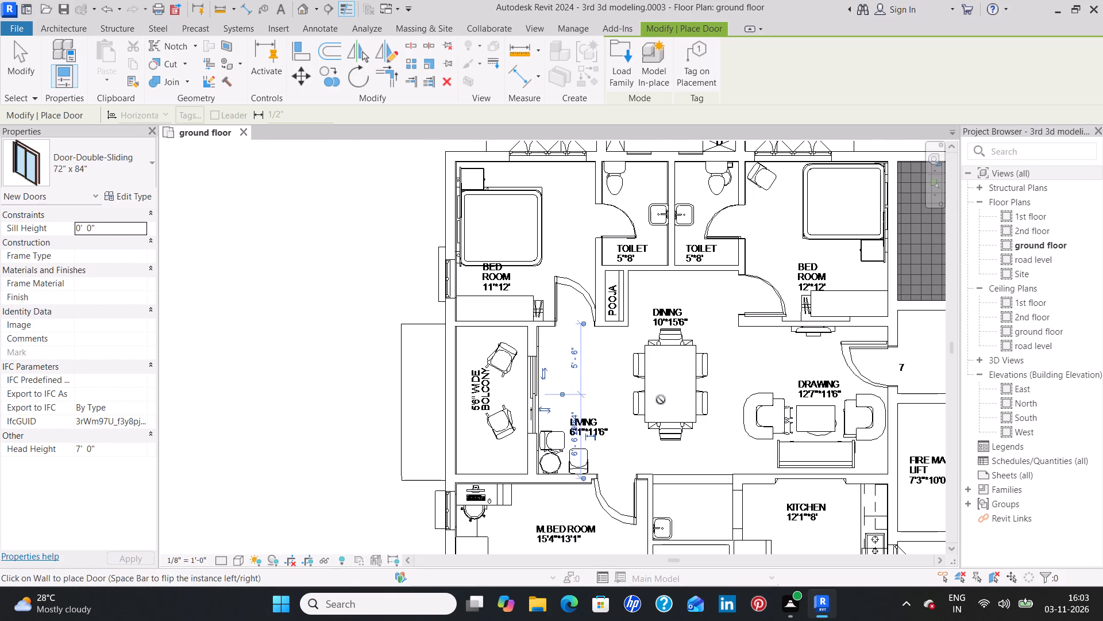
middle_drag(722, 392, 579, 392)
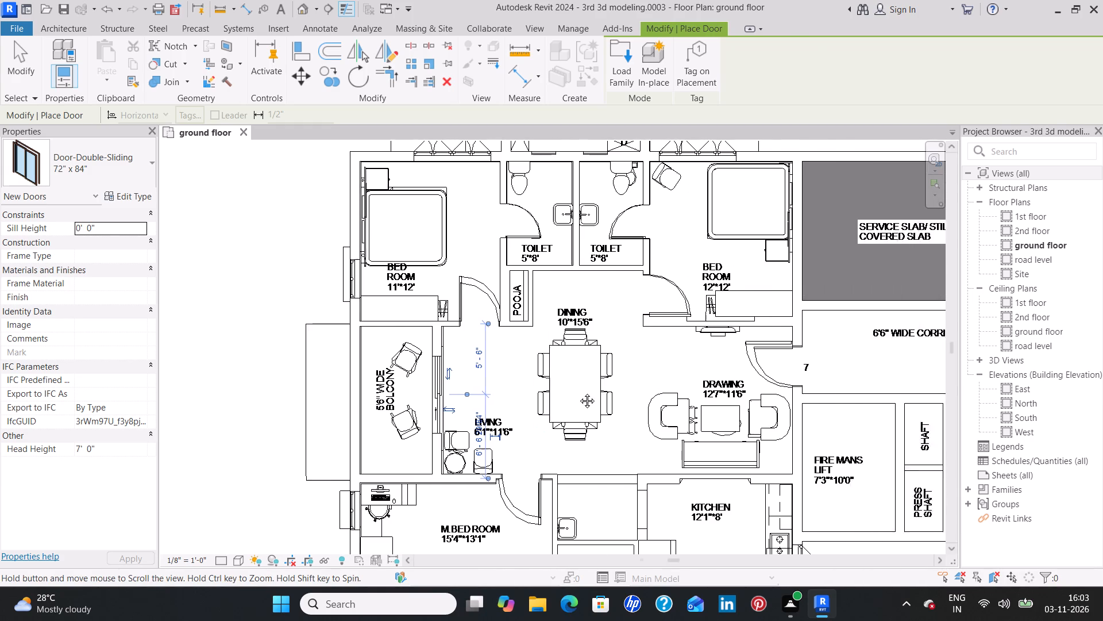
middle_drag(579, 392, 320, 392)
middle_drag(777, 394, 416, 203)
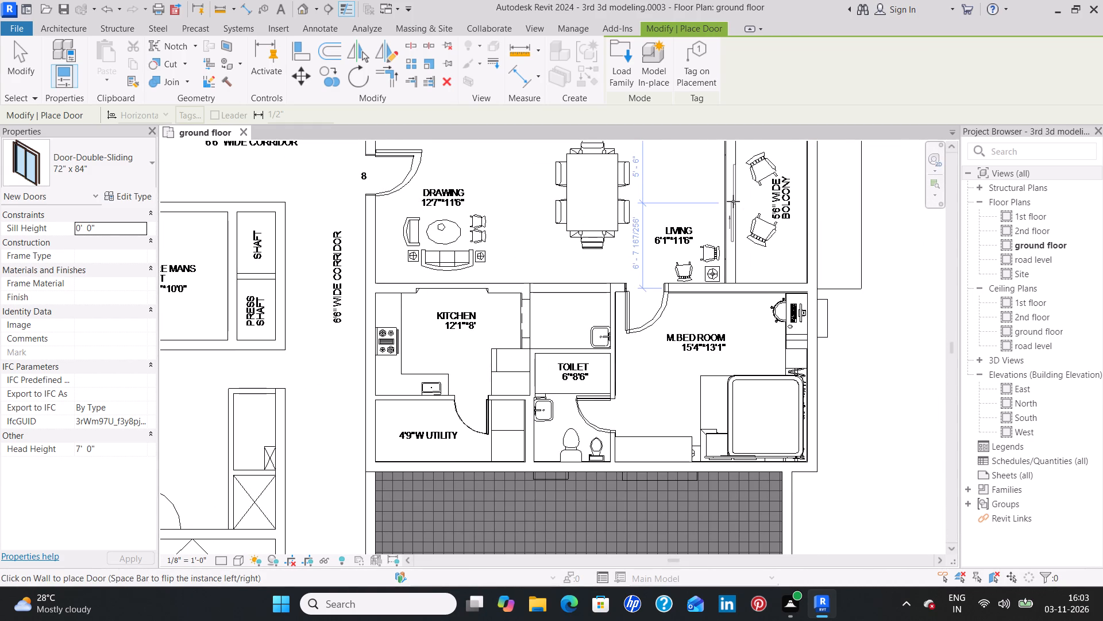
middle_drag(733, 200, 708, 285)
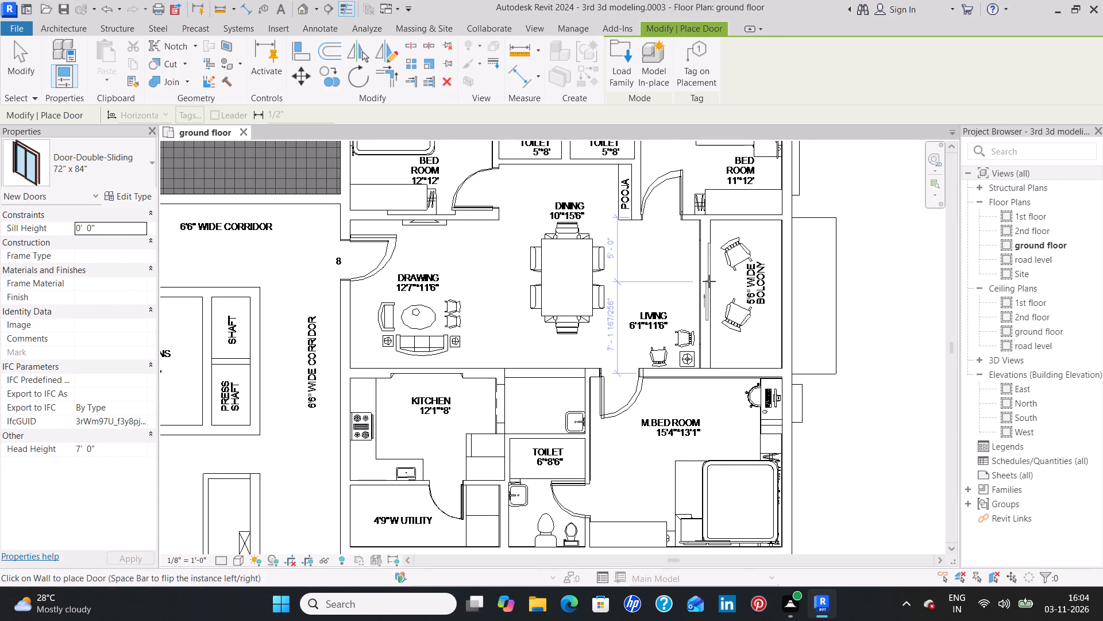
click(709, 281)
Place the 72" x 84" double sliding door centred in flat 9's dining-balcony wall, about 5'-8 1/4" from each end.
scroll(643, 352, down, 4)
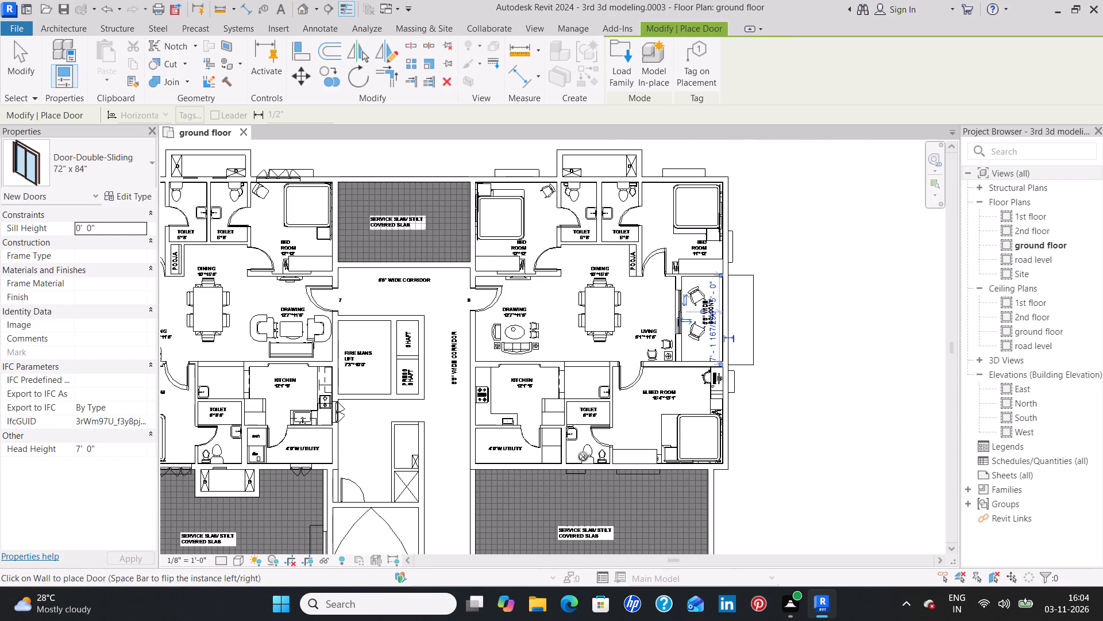
middle_drag(591, 447, 599, 150)
middle_drag(687, 459, 667, 342)
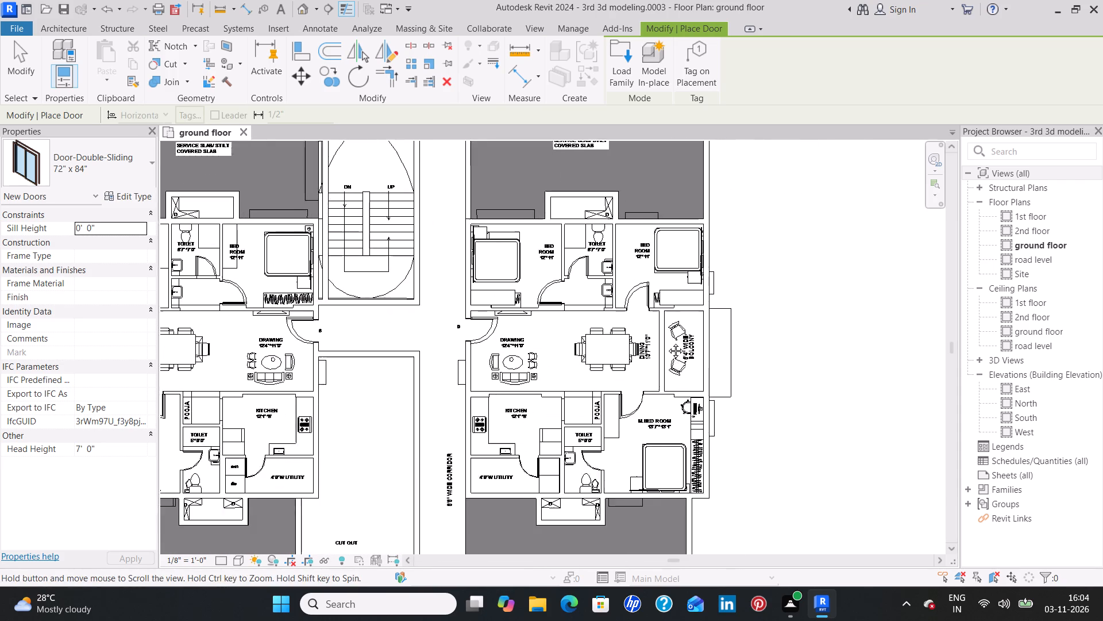
middle_drag(667, 342, 665, 333)
scroll(664, 328, up, 3)
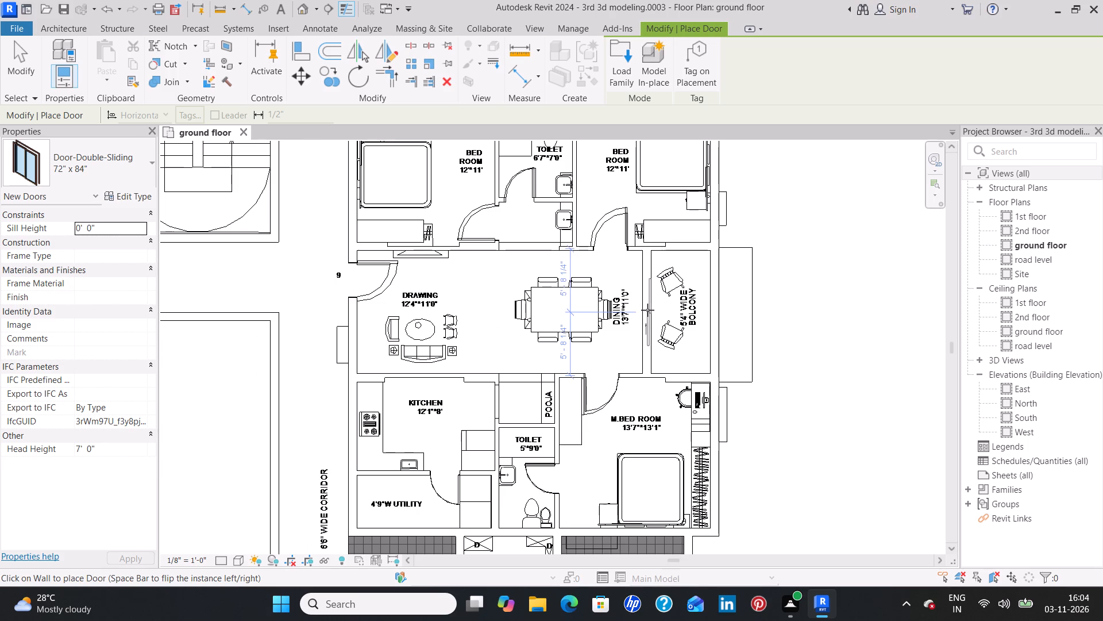
click(647, 310)
Place the same sliding door centred in flat 10's dining-balcony wall, about 5'-2 1/4" from each end.
scroll(600, 405, down, 3)
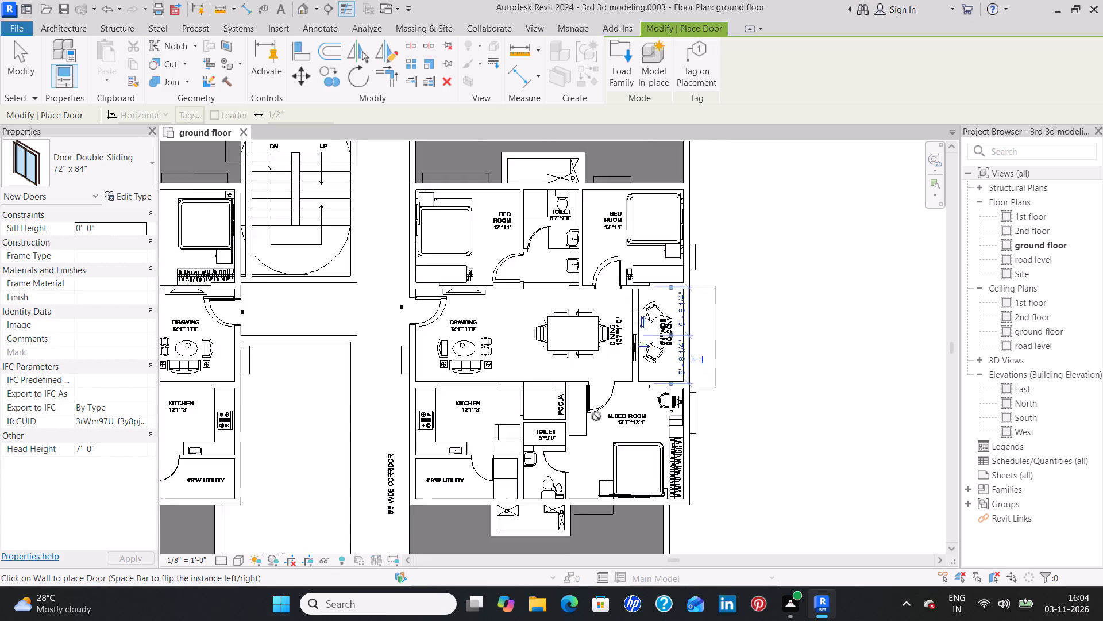
scroll(596, 416, down, 1)
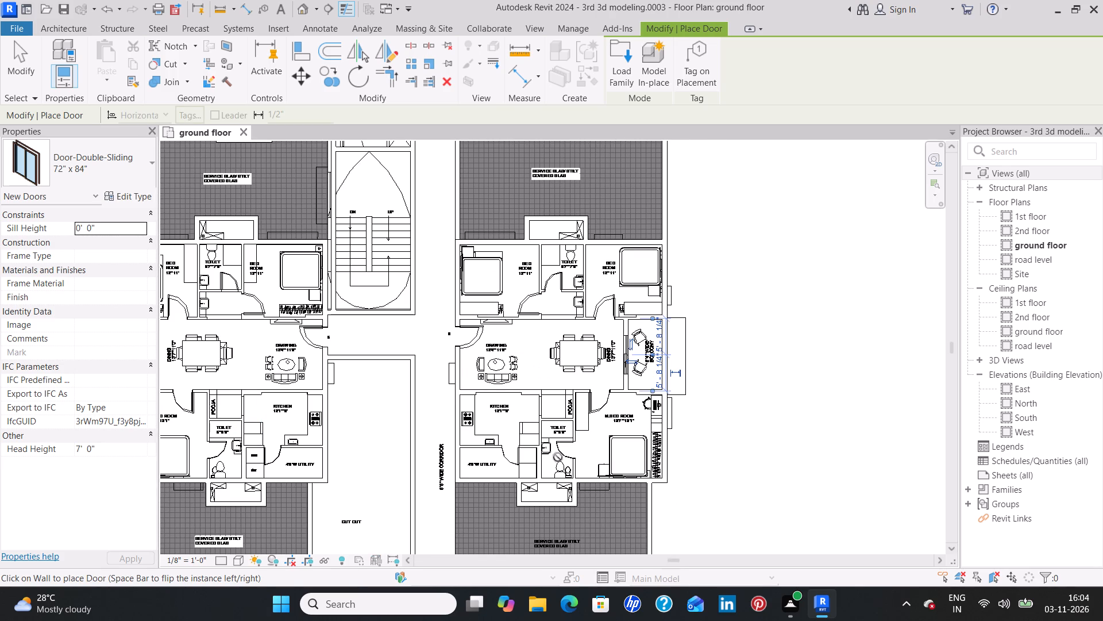
middle_drag(558, 457, 518, 132)
scroll(592, 400, up, 3)
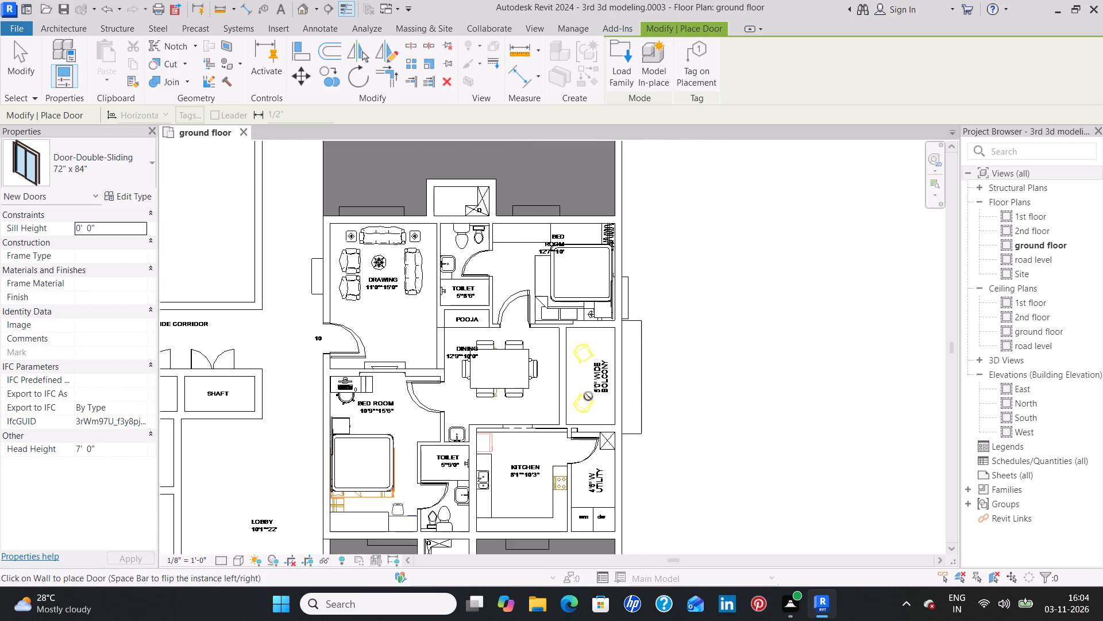
click(562, 372)
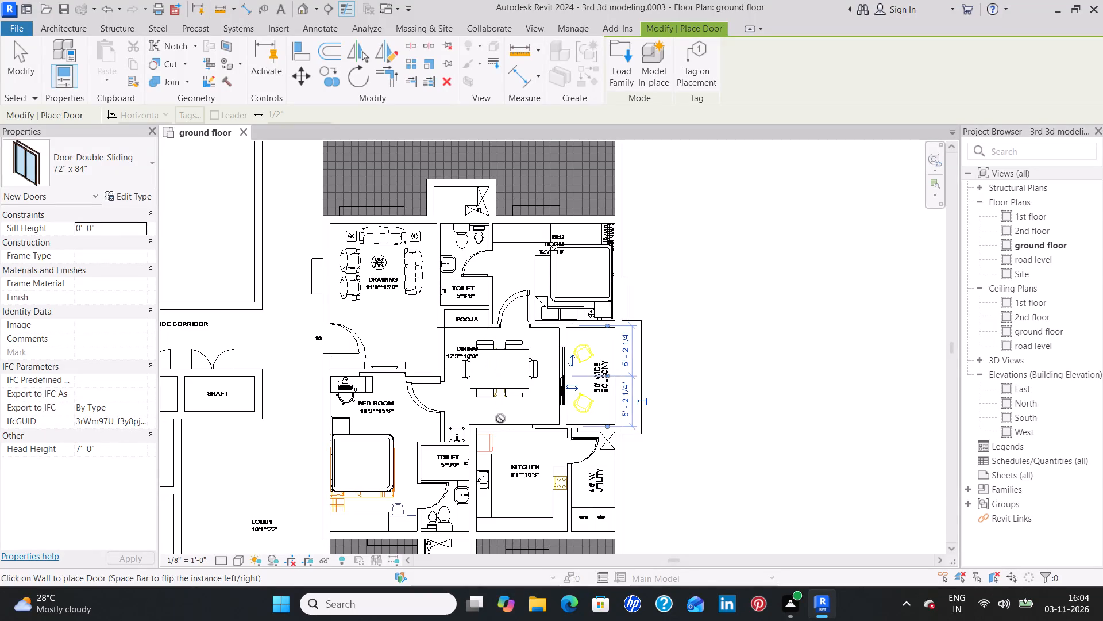
Place the 72" x 84" sliding door centred in flat 1's dining-balcony wall, about 5'-8 1/4" from each end.
middle_drag(502, 476, 505, 226)
scroll(512, 294, down, 2)
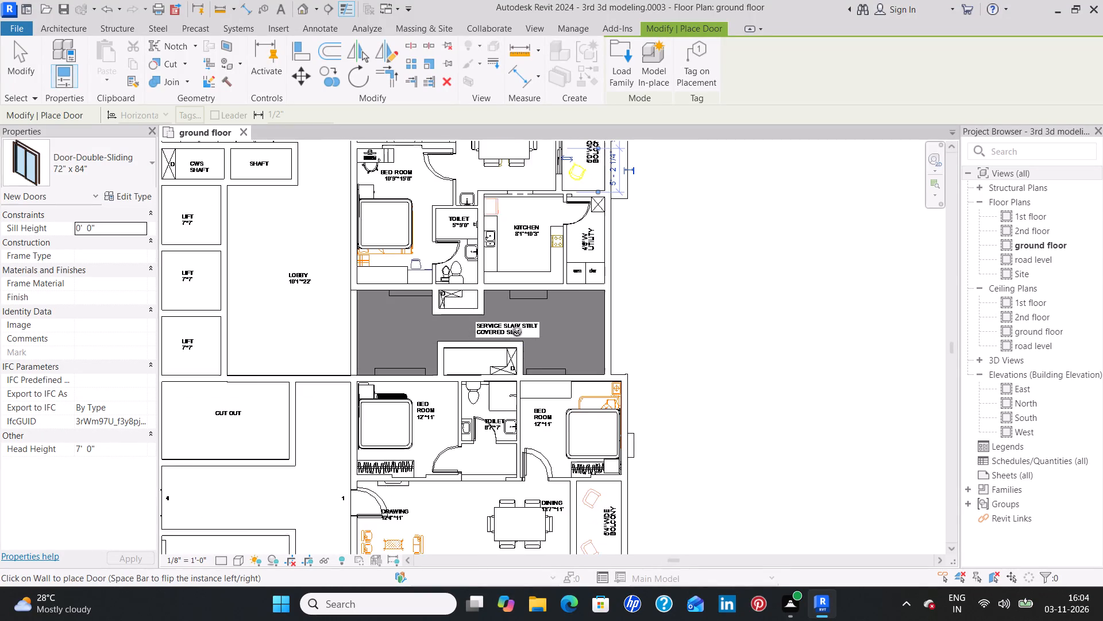
middle_drag(562, 490, 536, 287)
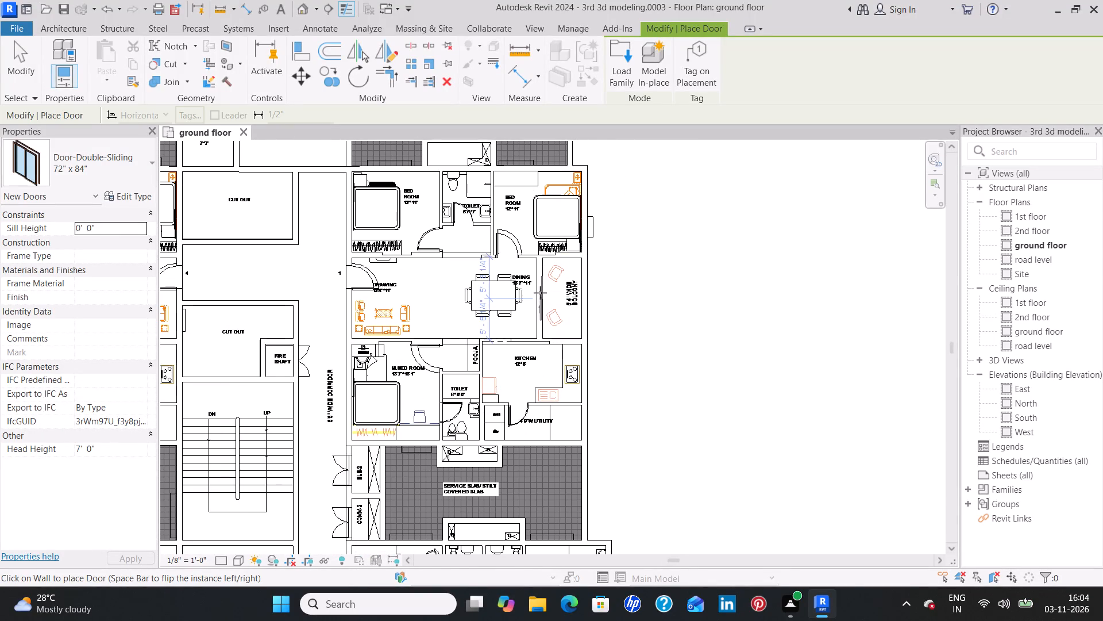
click(540, 293)
Place the same sliding door in flat 2's living-balcony wall, about 5'-0" from the end at the 11' x 12' bedroom.
scroll(458, 352, down, 3)
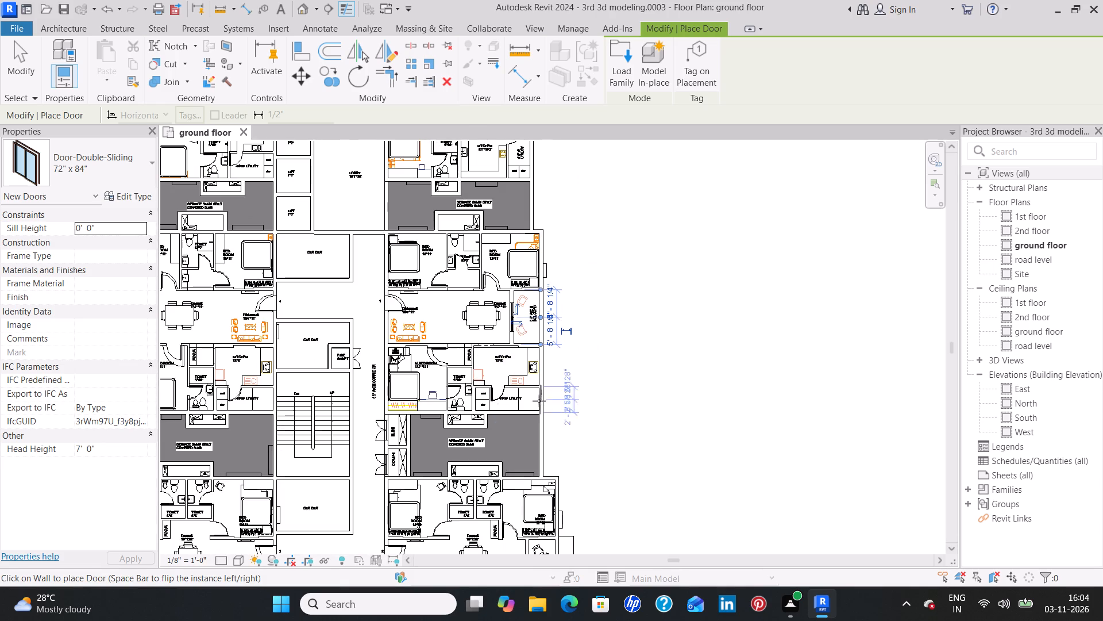
middle_drag(524, 429, 502, 213)
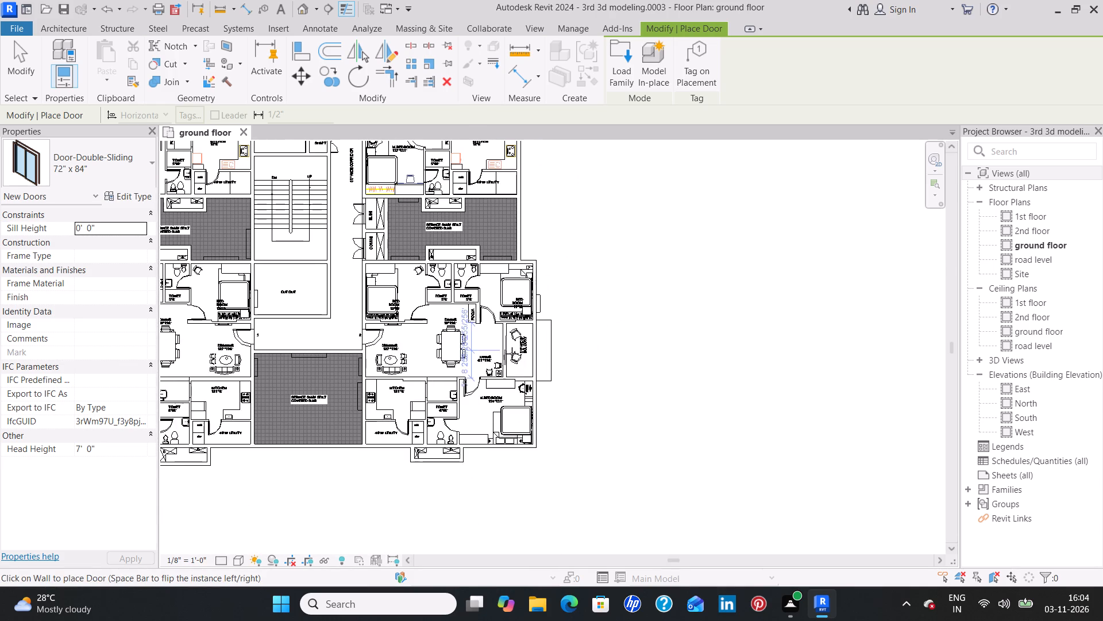
scroll(511, 352, up, 6)
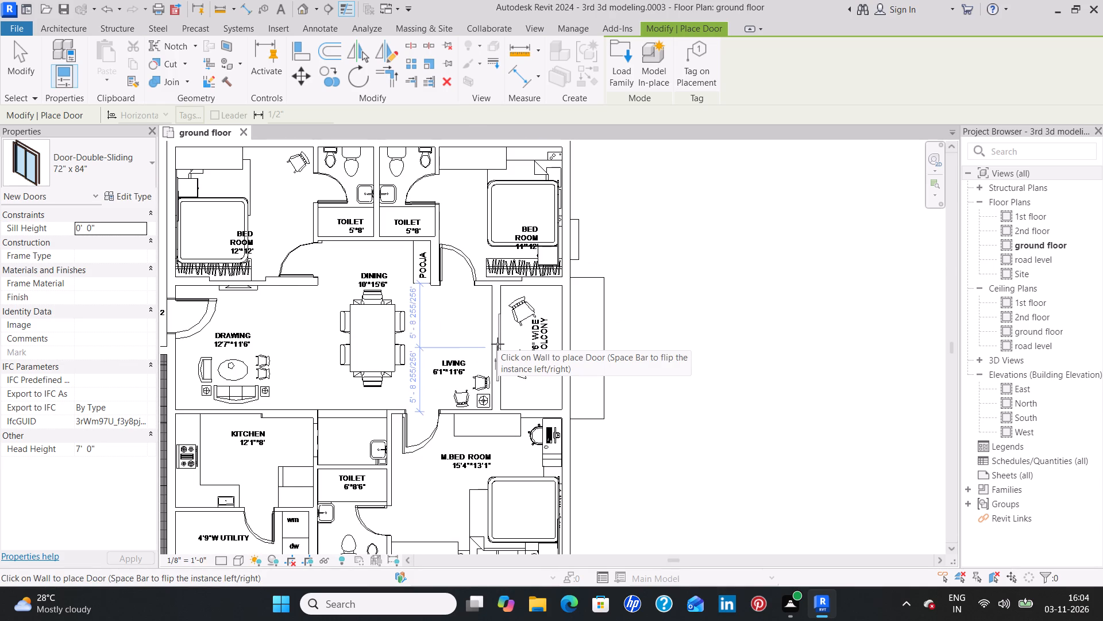
click(497, 340)
Place the 72" x 84" double sliding door near the middle of flat 3's living-balcony wall.
scroll(465, 347, down, 2)
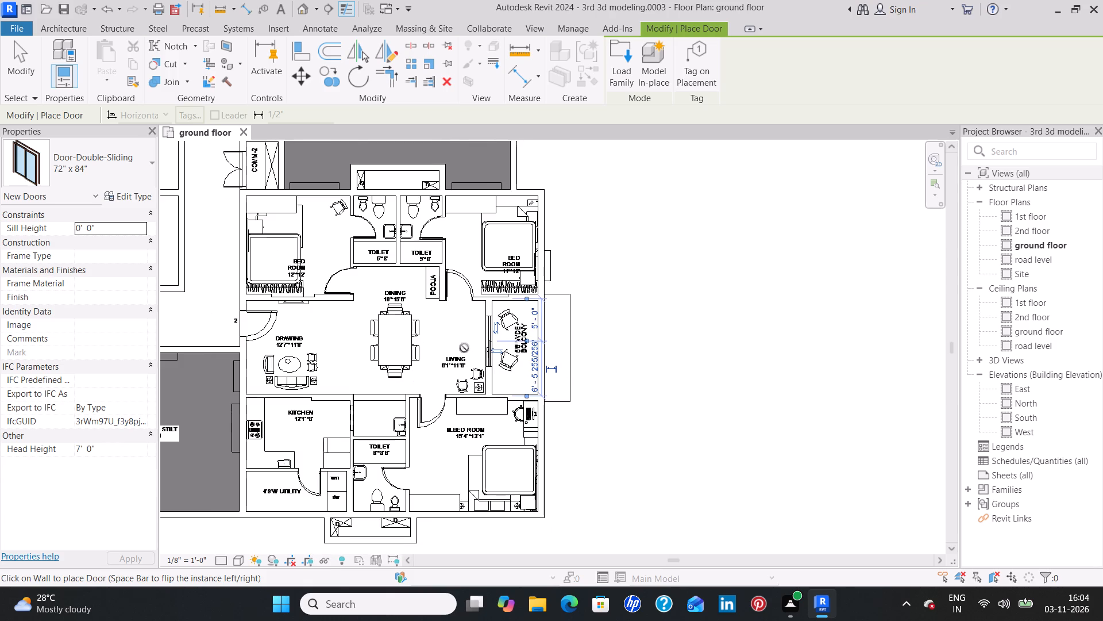
middle_drag(291, 363, 779, 372)
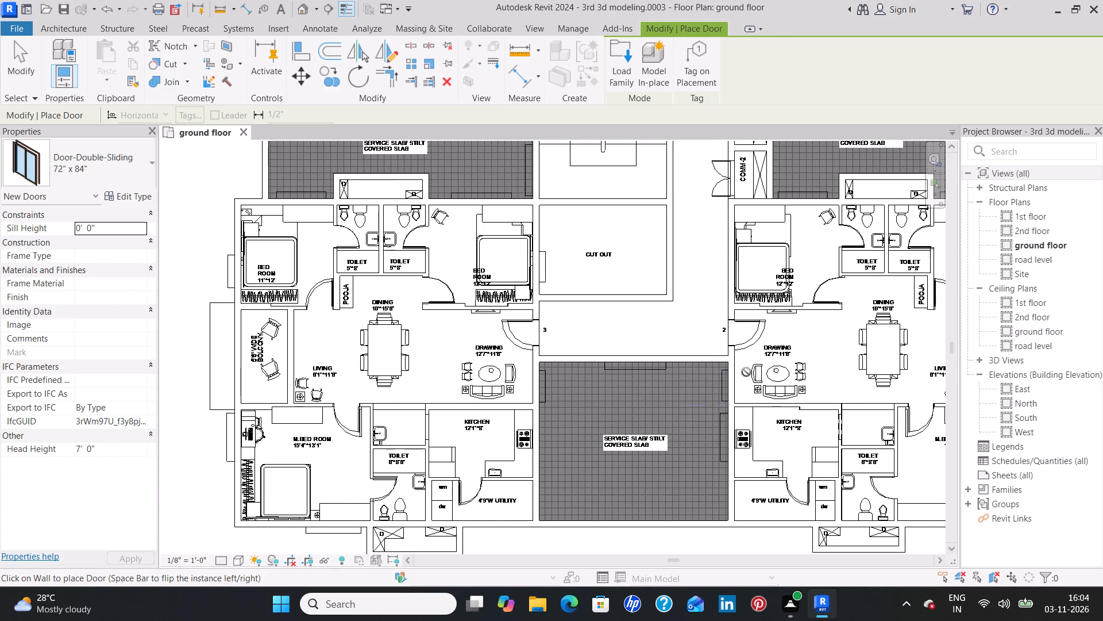
click(291, 345)
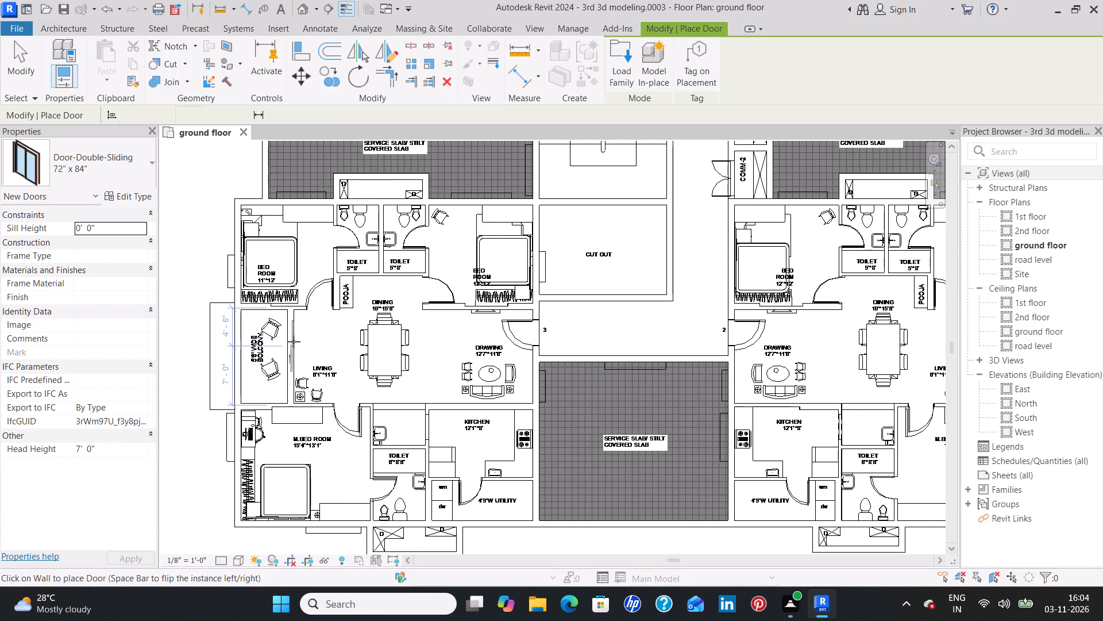
Place the same sliding door in flat 4's dining-balcony wall, about 5'-0" from the end at the 12' x 11' bedroom.
middle_drag(379, 214, 427, 620)
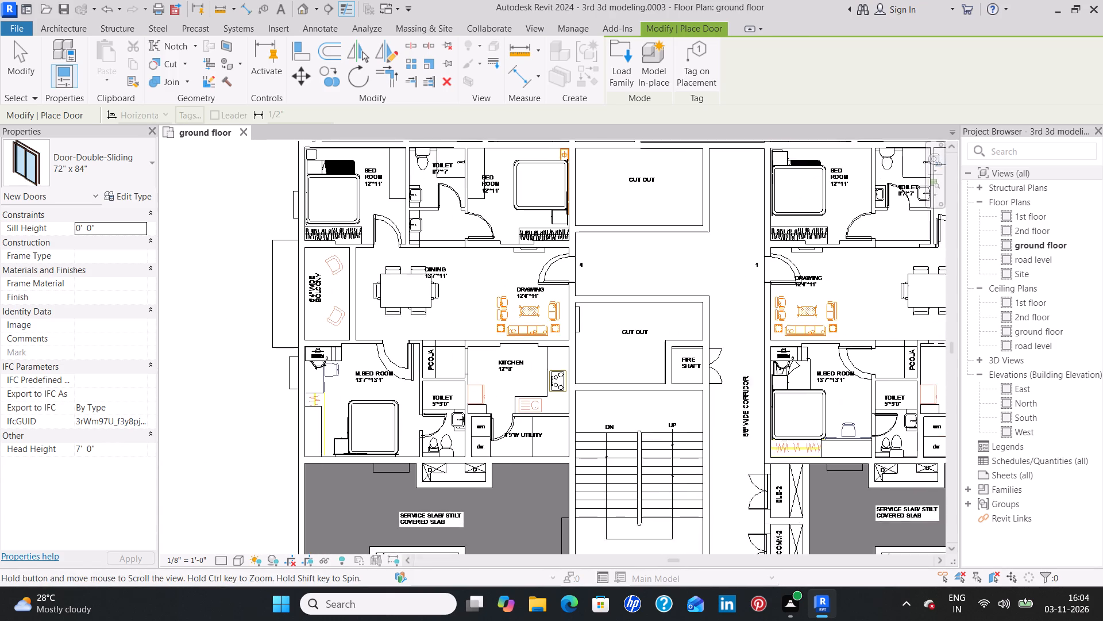
middle_drag(427, 620, 428, 620)
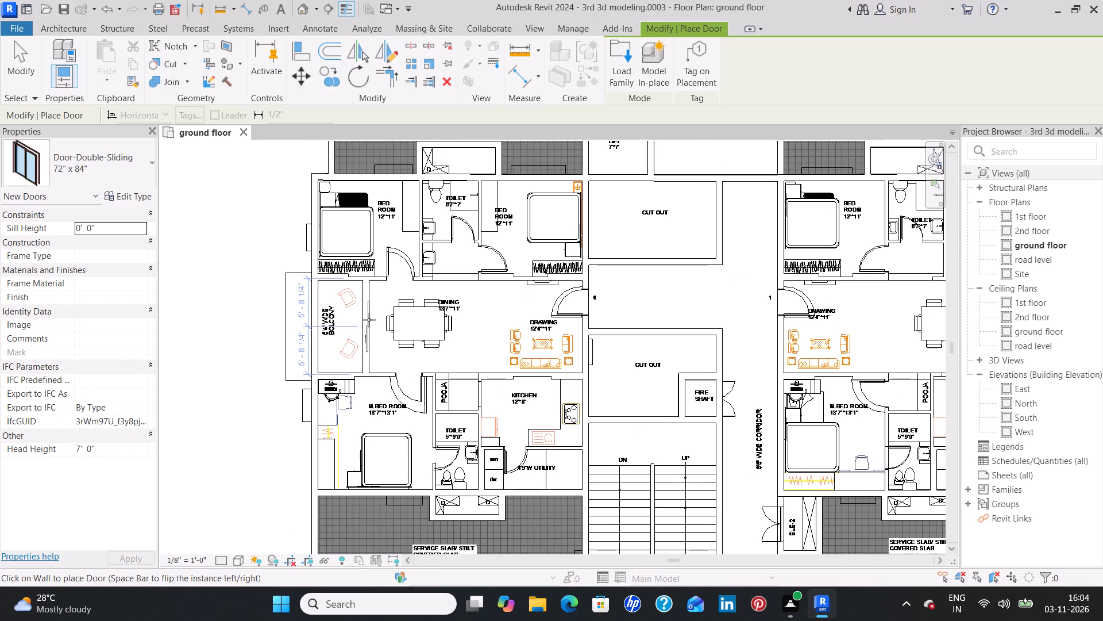
click(367, 320)
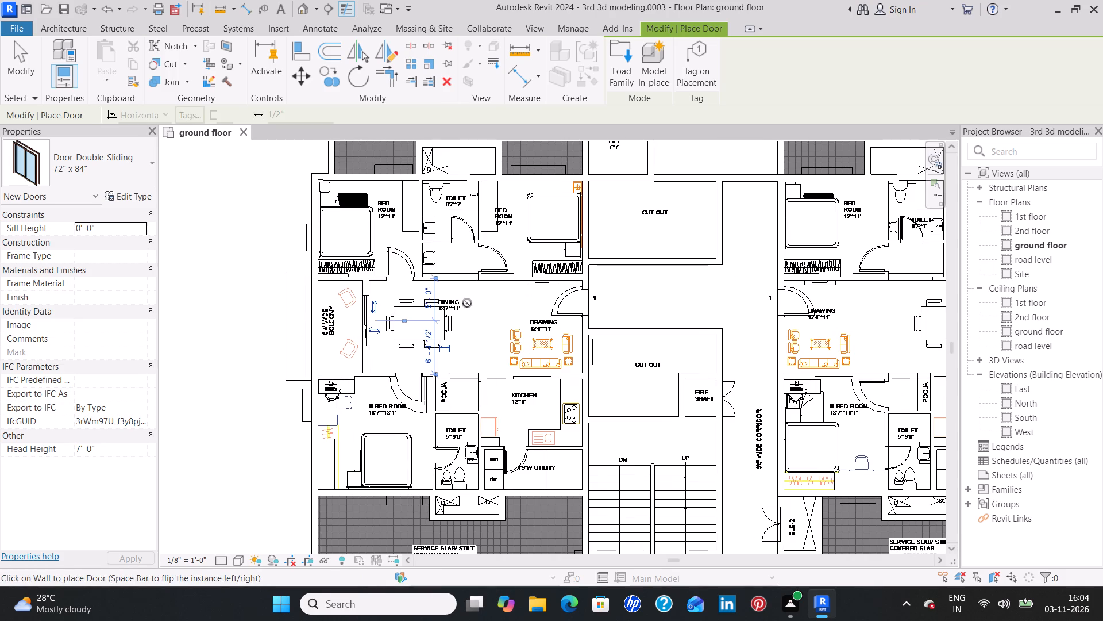
Place the 72" x 84" sliding door centred in flat 5's dining-balcony wall, about 5'-2 1/4" from each end.
middle_drag(470, 293, 475, 620)
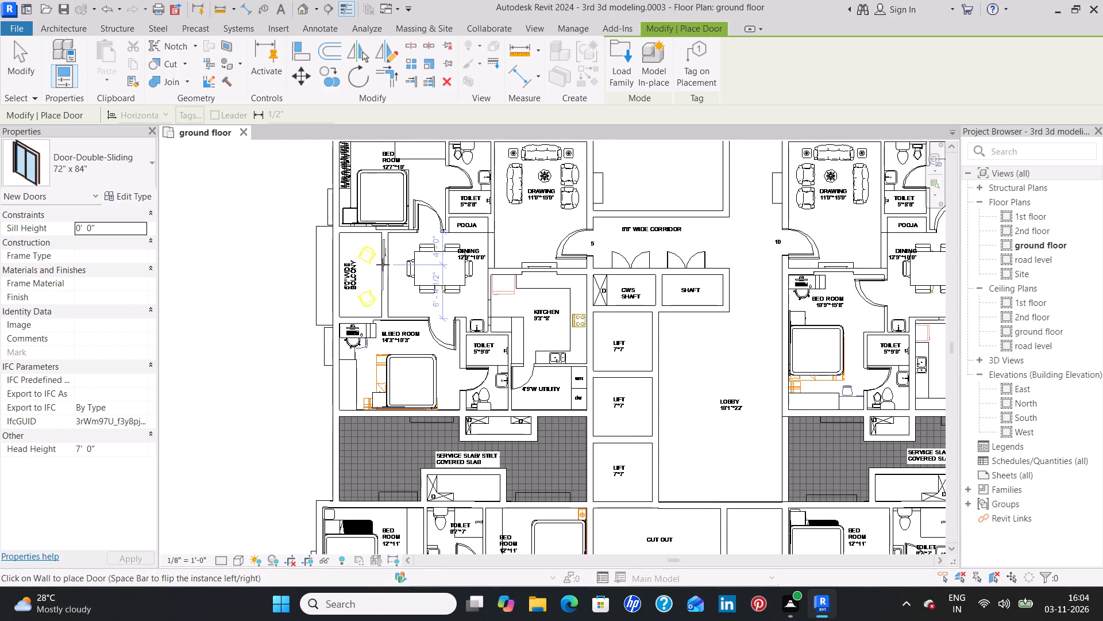
click(385, 270)
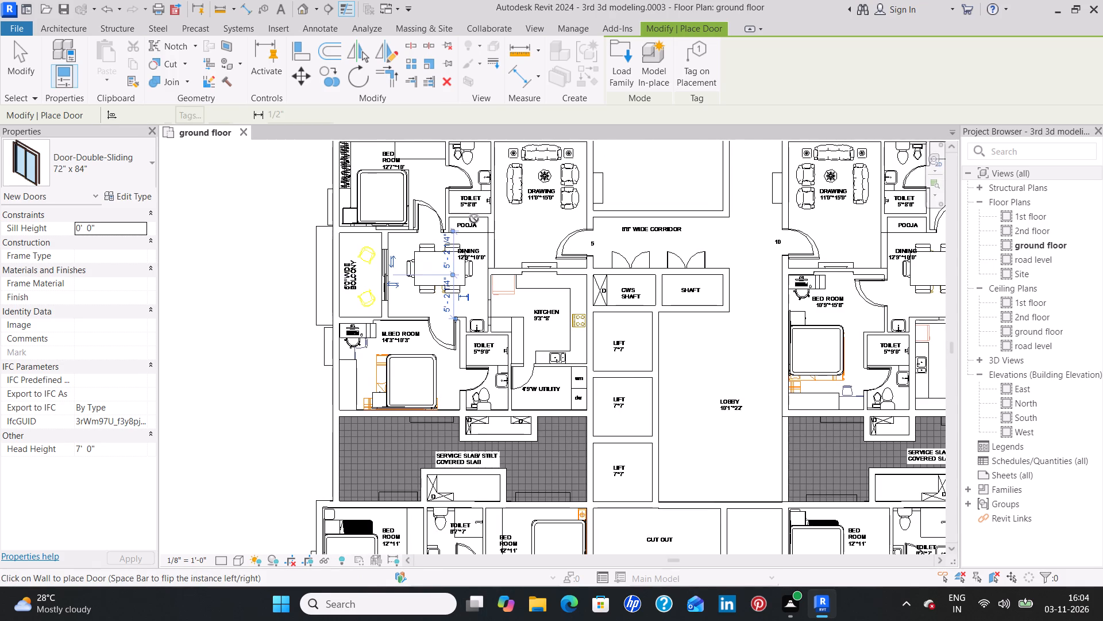
Place the same sliding door in flat 6's dining-balcony wall, about 6'-10 1/2" from the master bedroom end, and finish door placement.
scroll(472, 214, down, 1)
middle_drag(472, 214, 440, 620)
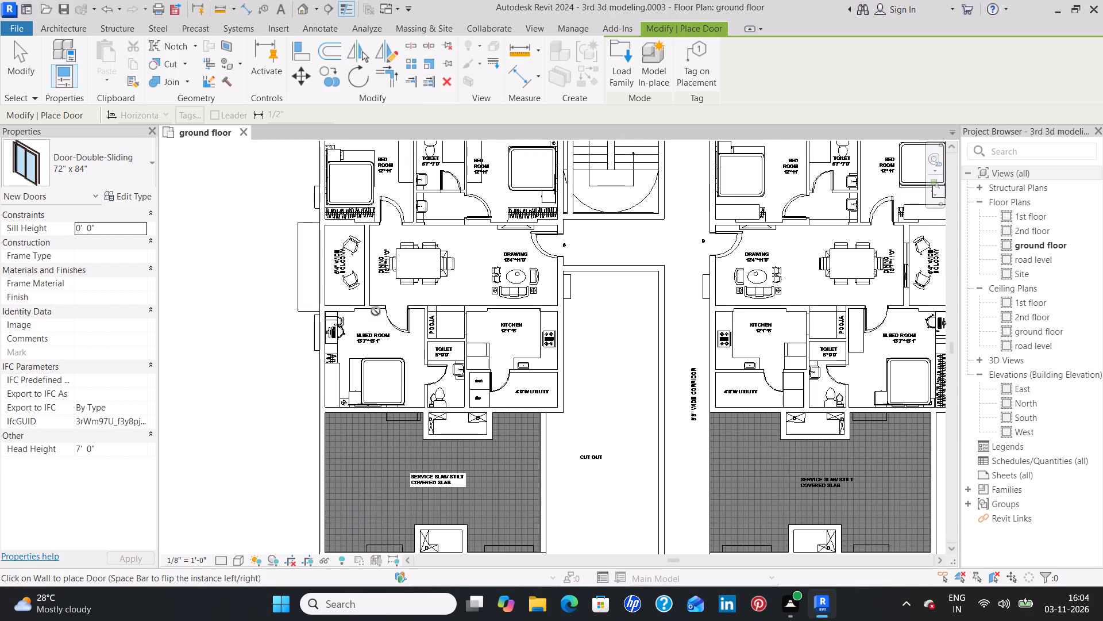
click(373, 256)
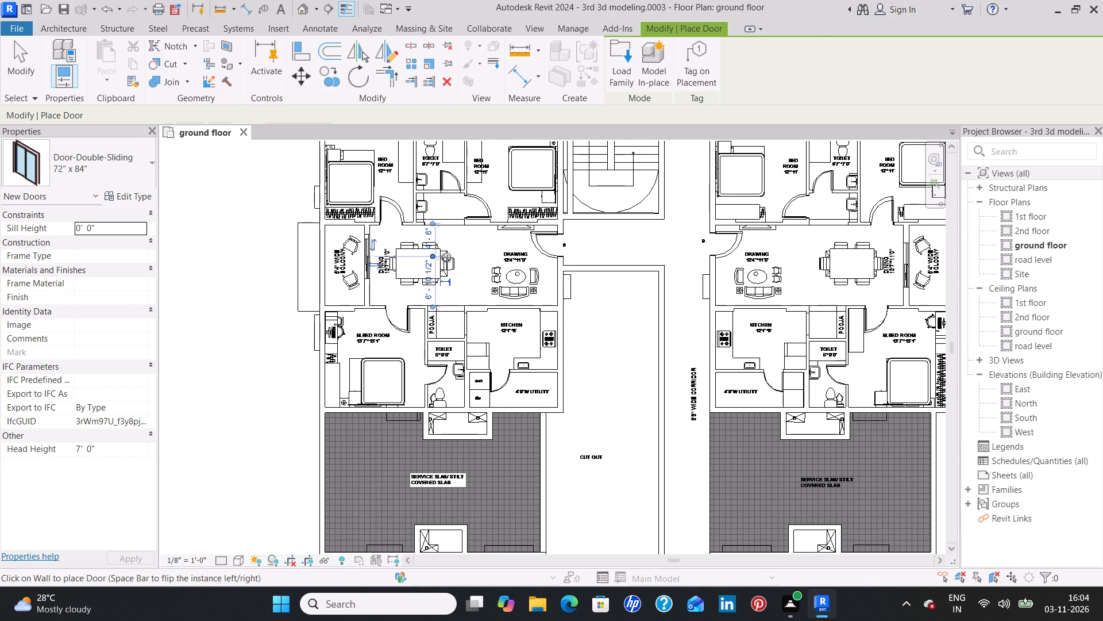
middle_drag(450, 255, 416, 444)
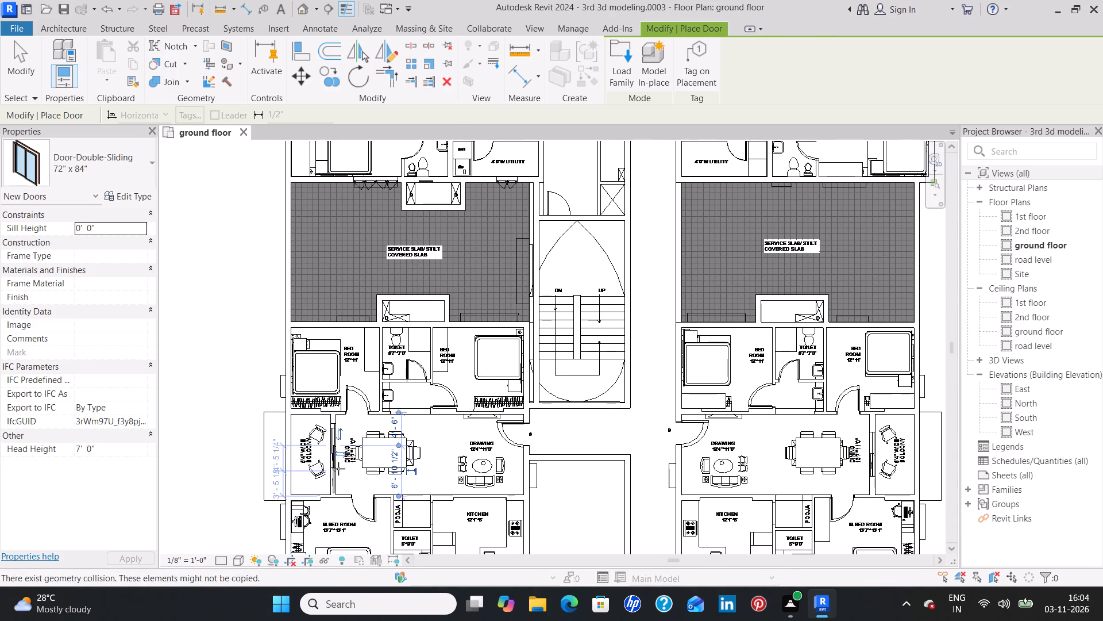
middle_drag(387, 223, 388, 509)
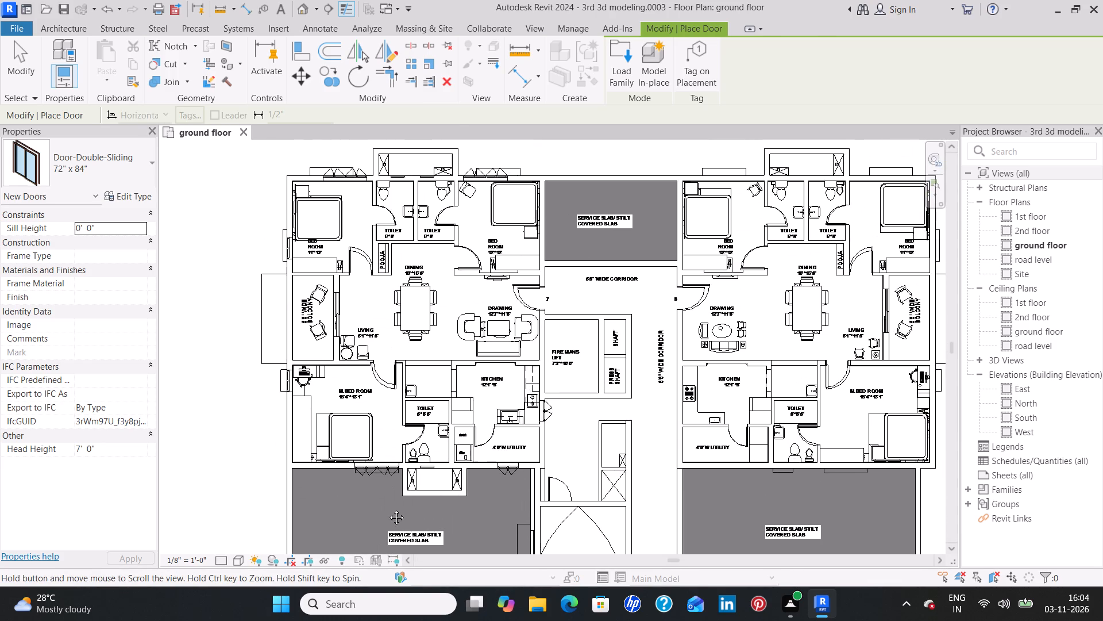
middle_drag(388, 509, 376, 205)
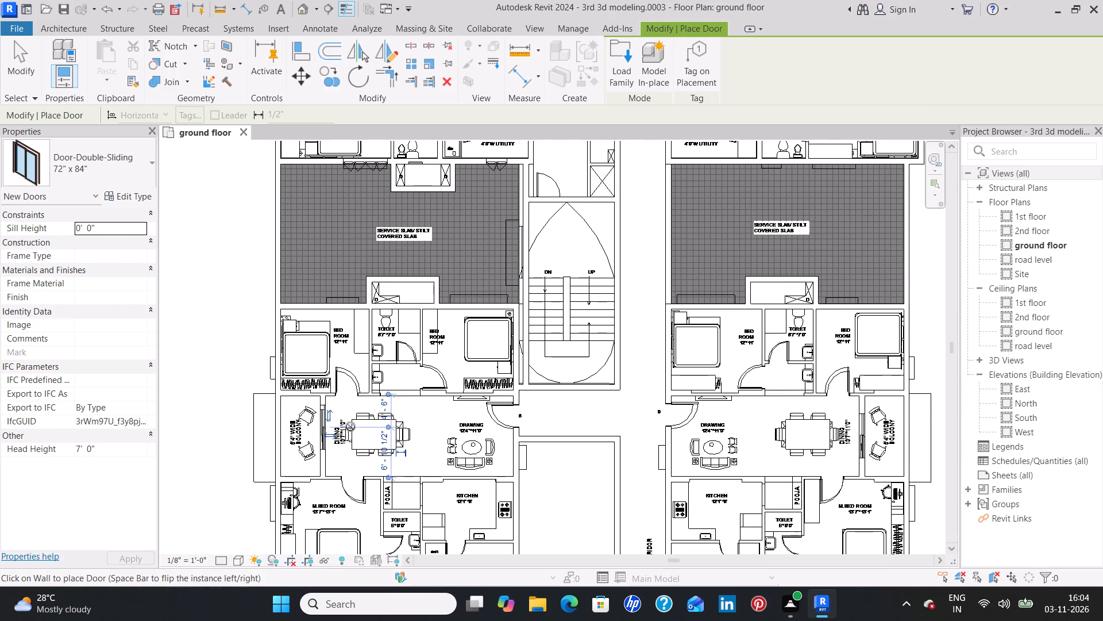
key(Escape)
key(Escape)
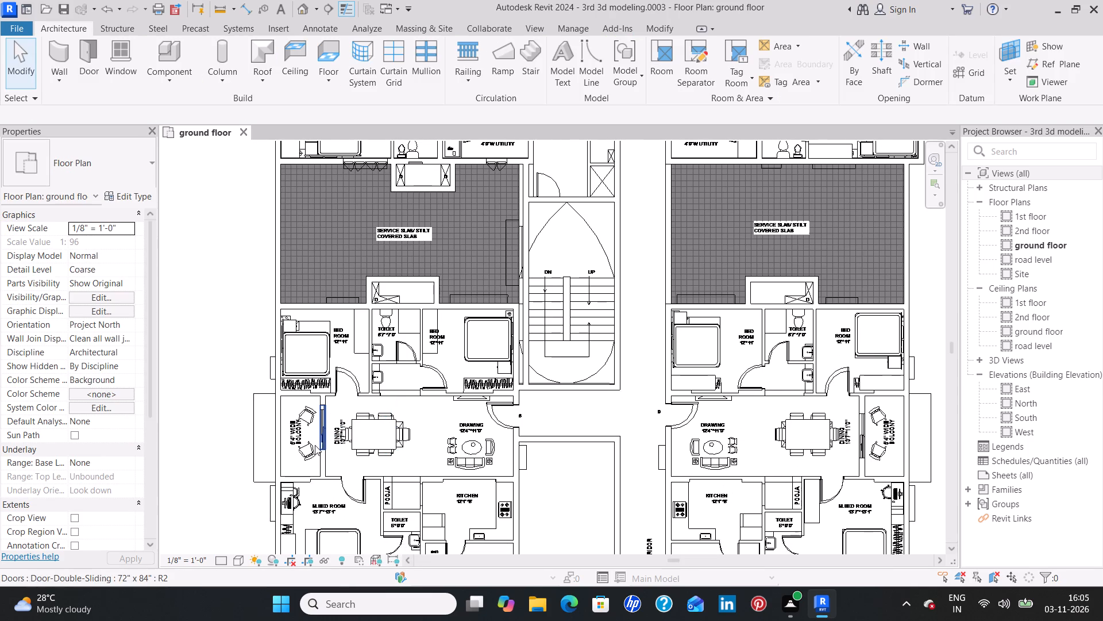
Nudge flat 6's sliding door toward the master bedroom until it sits about 5'-8" from the wall's other end, nearly centred.
click(321, 444)
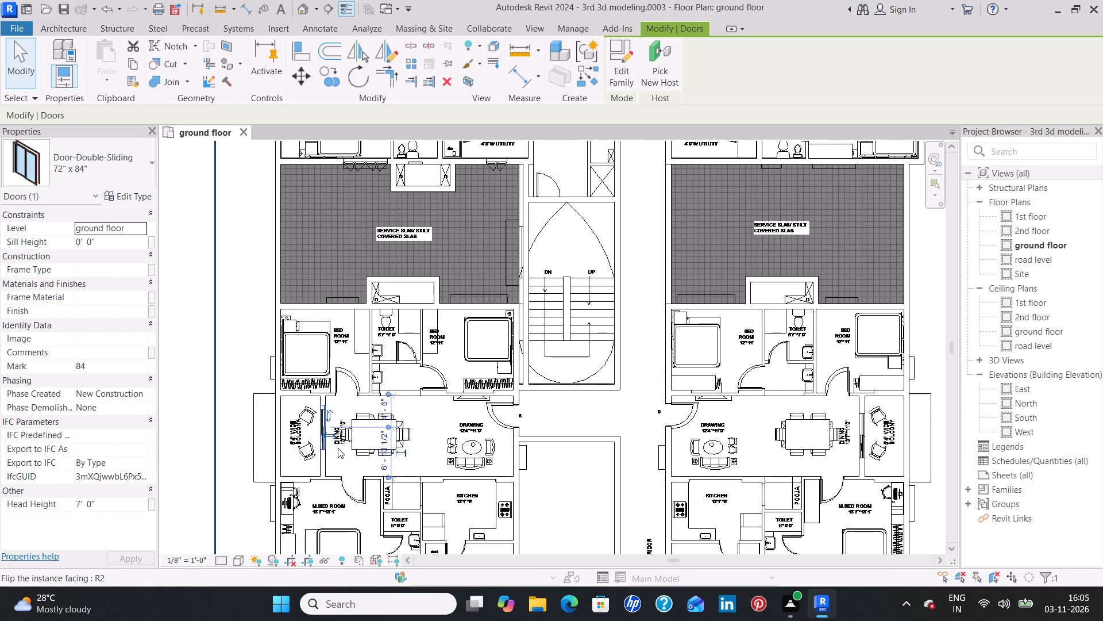
key(Down)
key(Down)
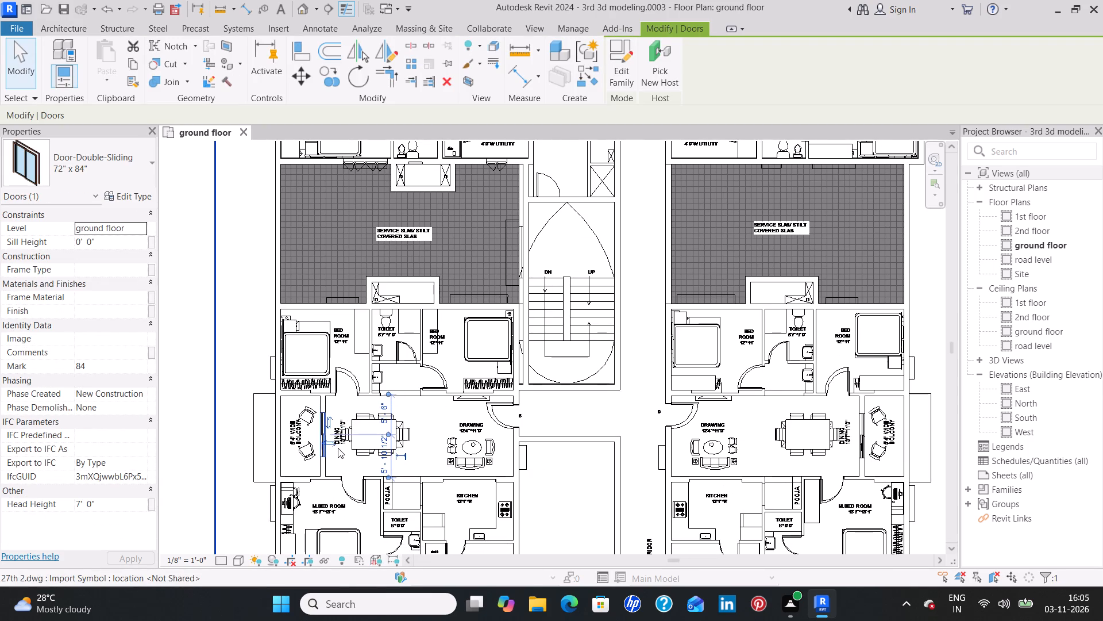
key(Down)
key(Up)
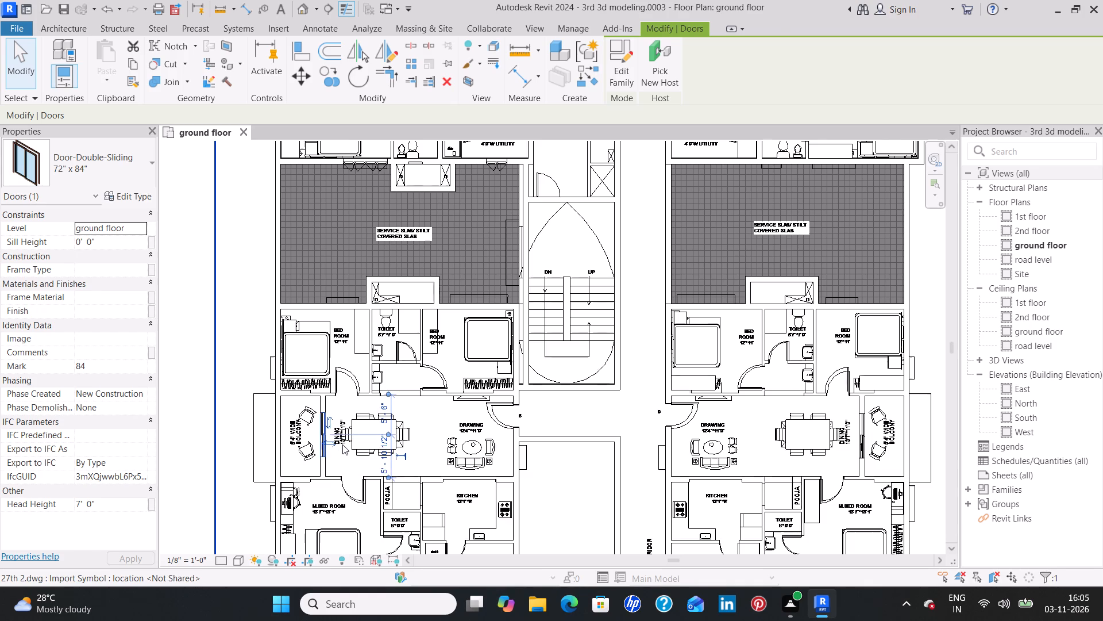
scroll(323, 447, up, 6)
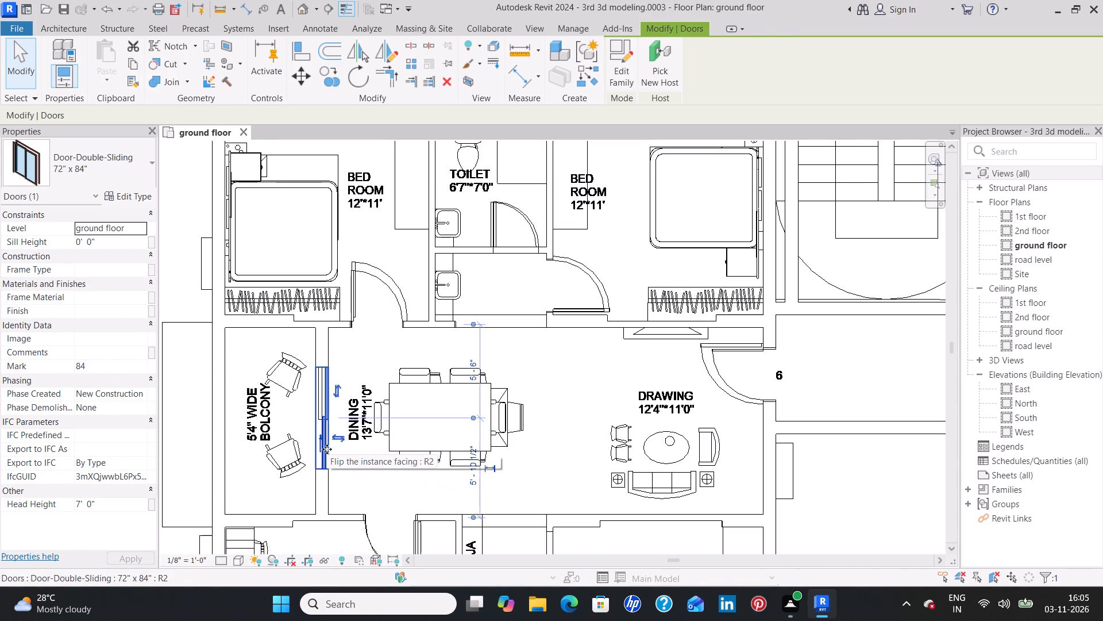
key(Down)
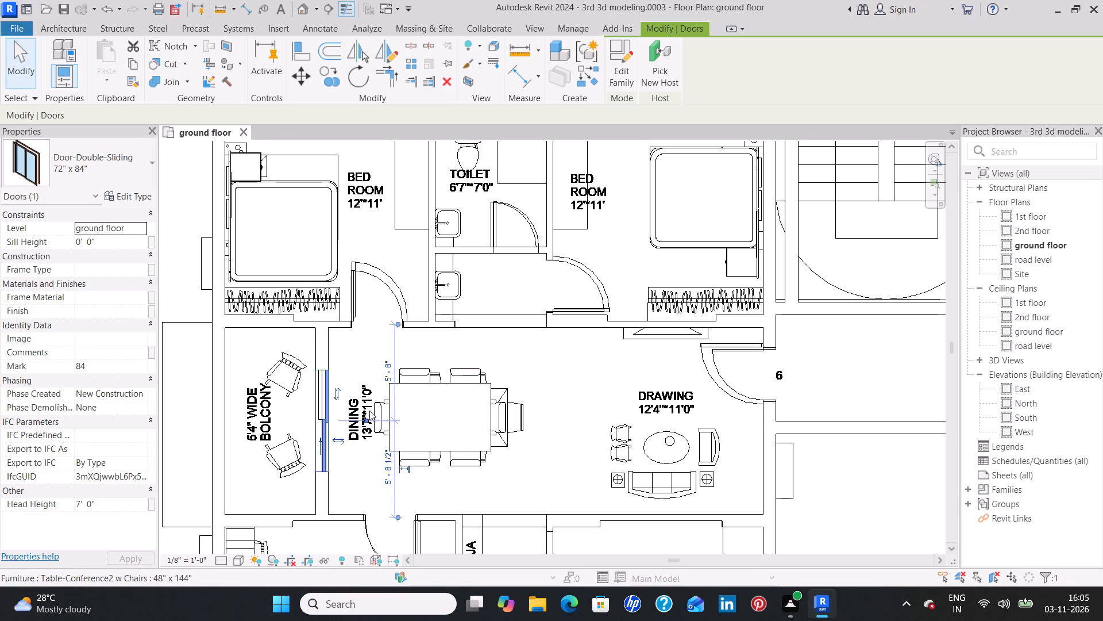
click(346, 350)
Examine the position of the sliding door in flat 7's living-balcony wall.
scroll(349, 363, down, 3)
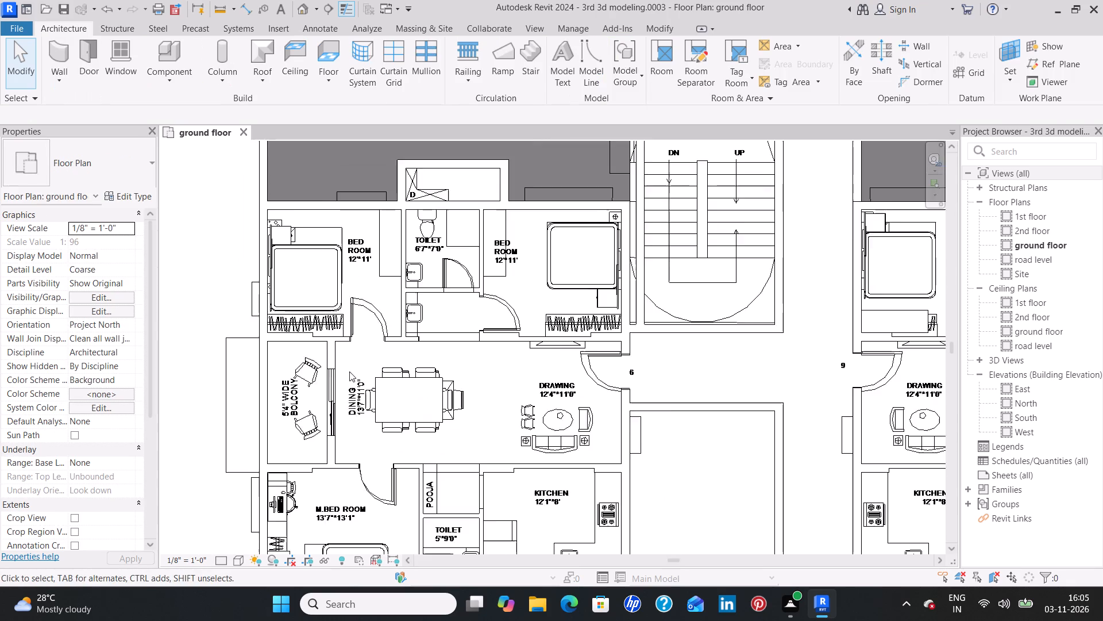
scroll(349, 371, down, 5)
scroll(367, 415, down, 3)
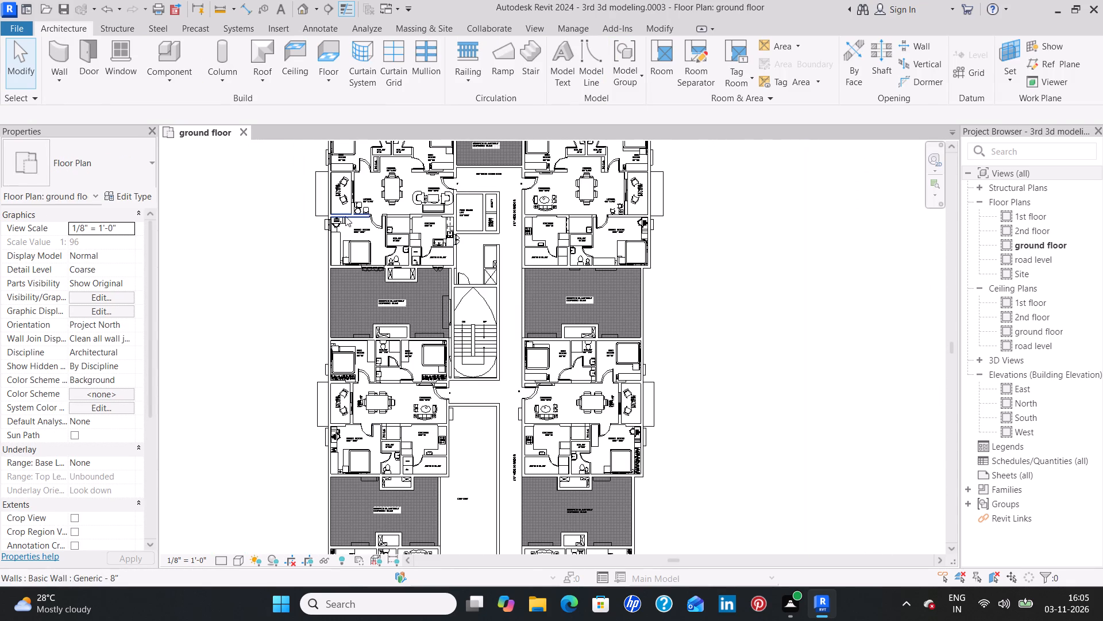
middle_drag(355, 220, 361, 444)
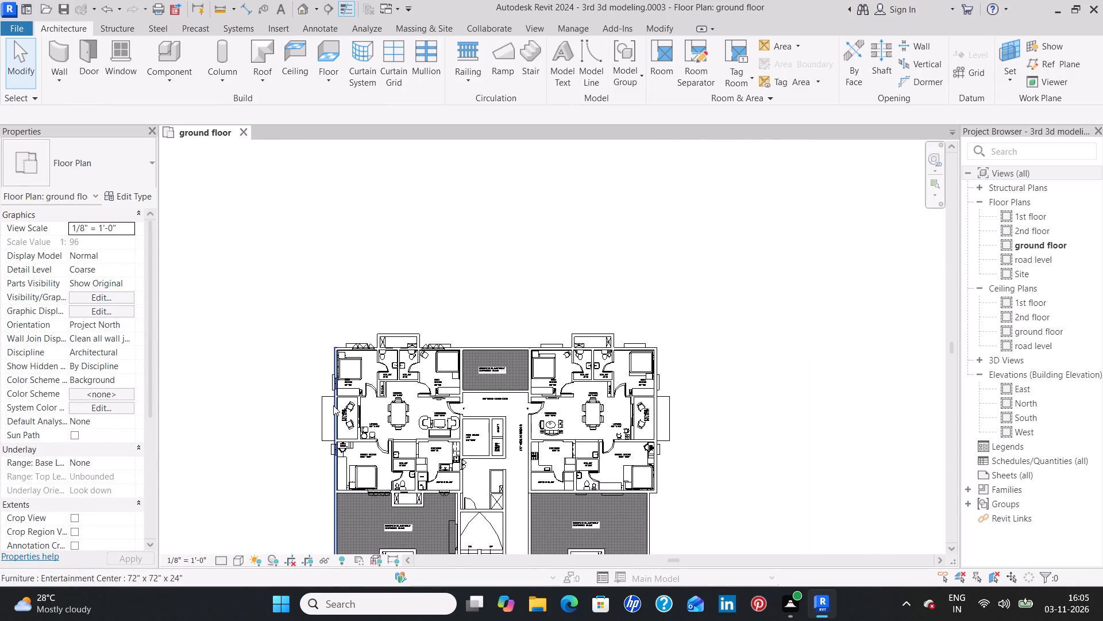
scroll(333, 407, up, 7)
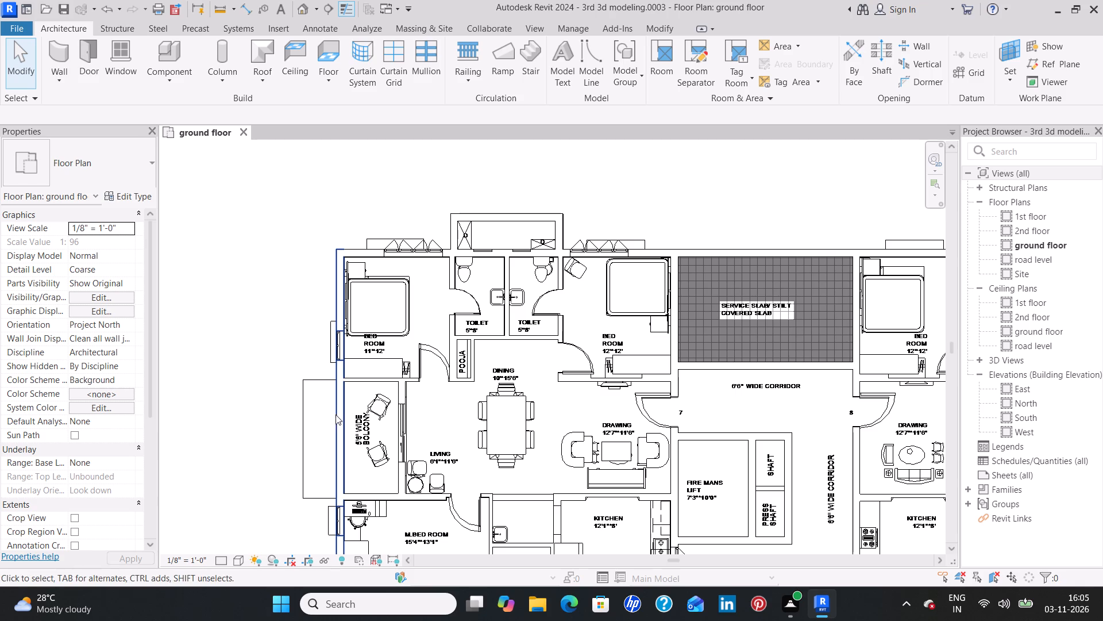
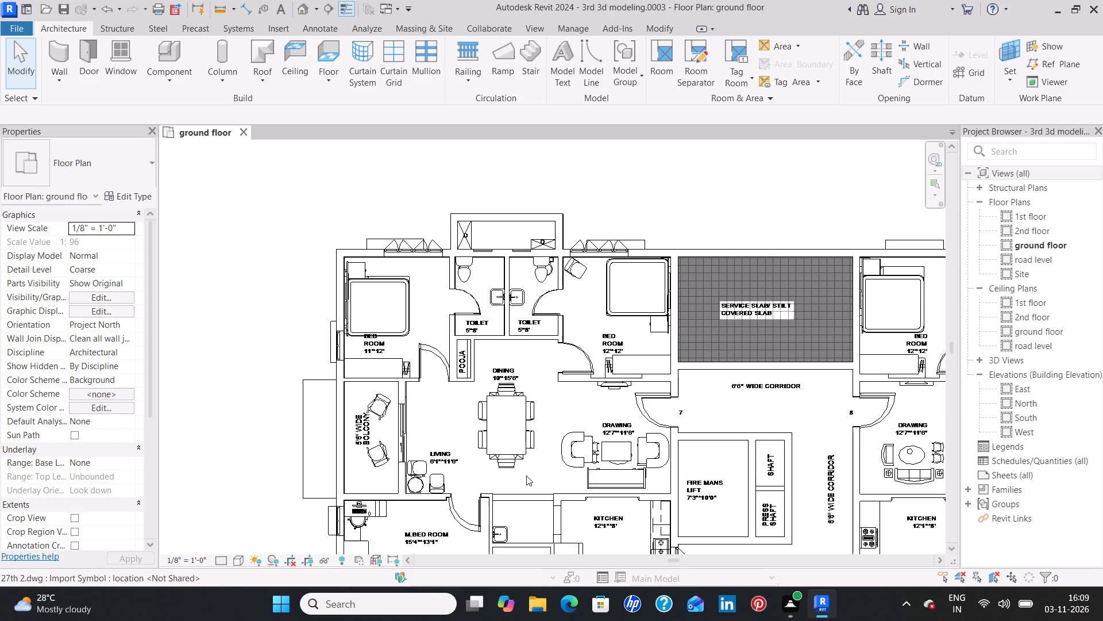
Change flat 7's drawing-room TV to the 50" TV - Flat Screen type.
click(610, 389)
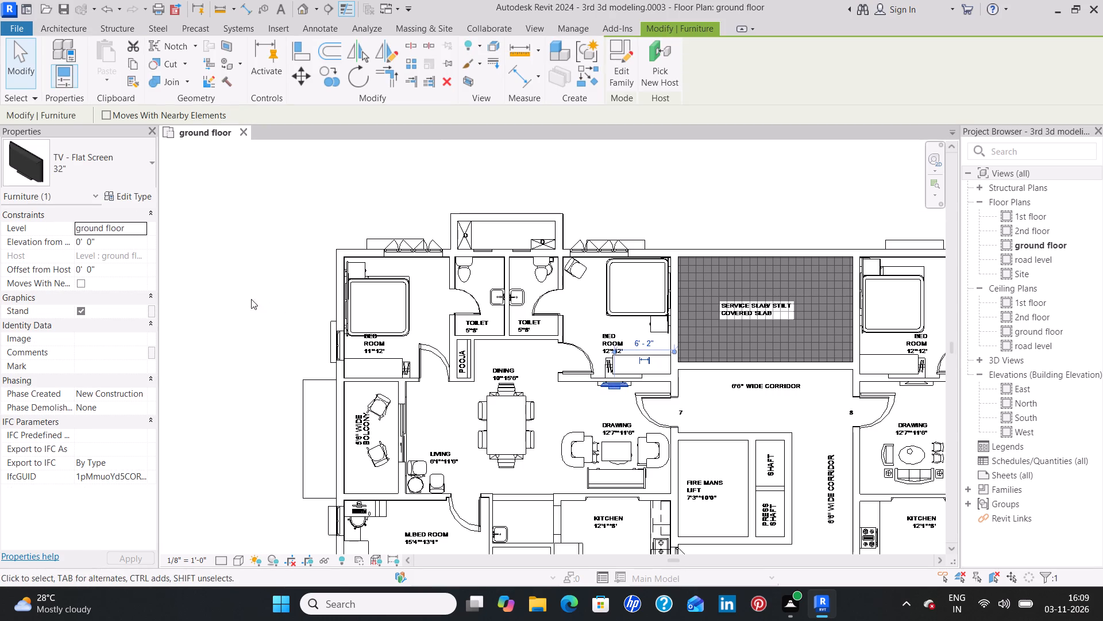
click(117, 163)
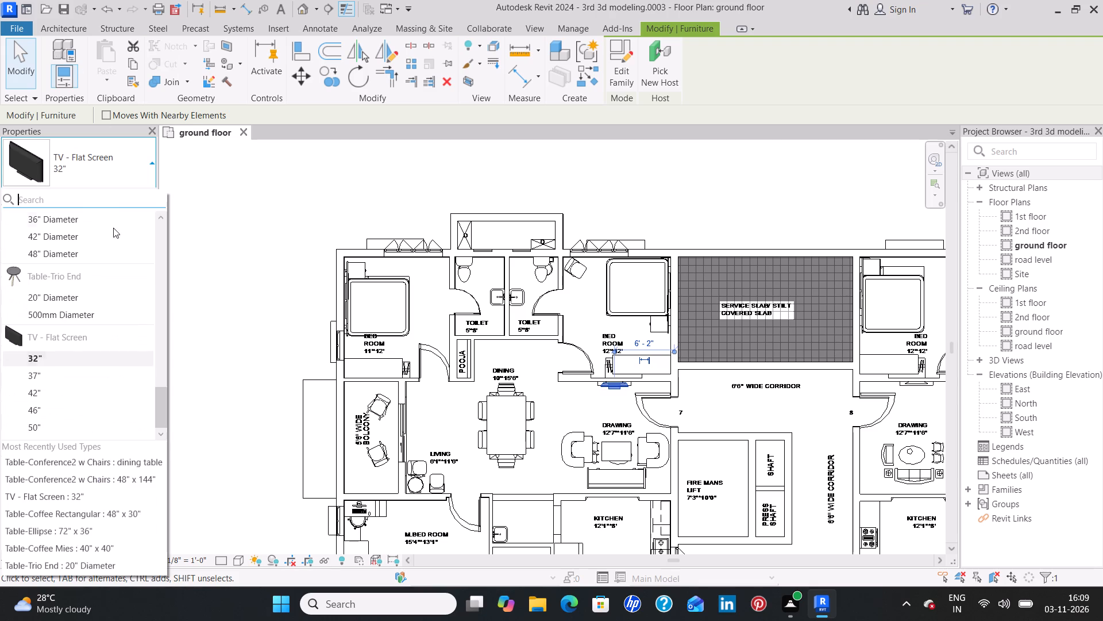
click(68, 425)
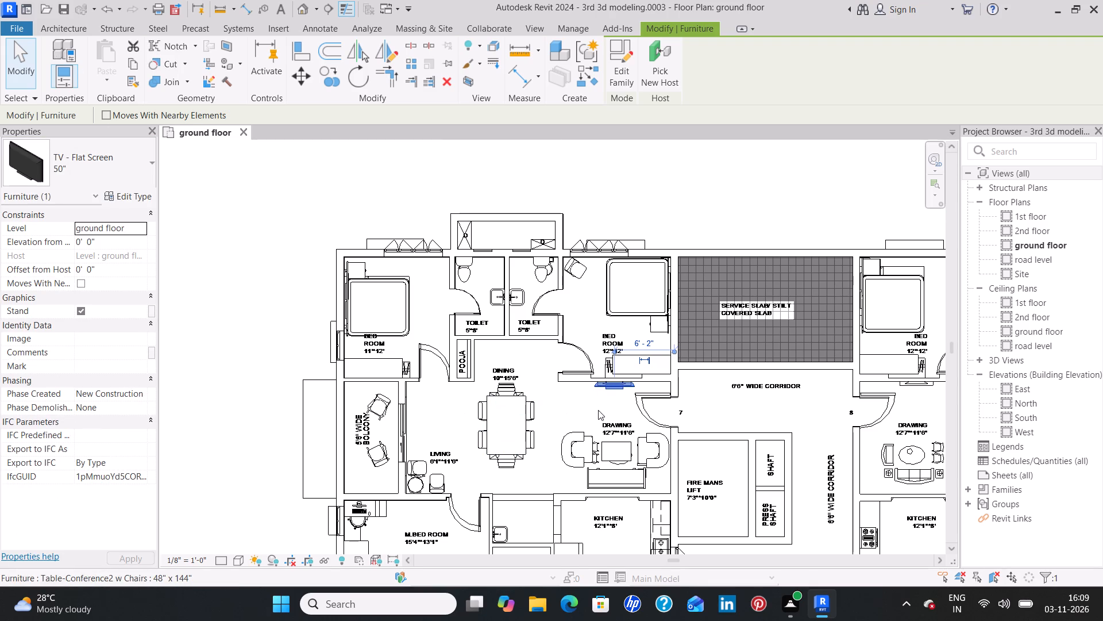
Place a matching 50" flat-screen TV on flat 8's drawing-bedroom wall, at the midpoint of the imported TV outline.
text(cs)
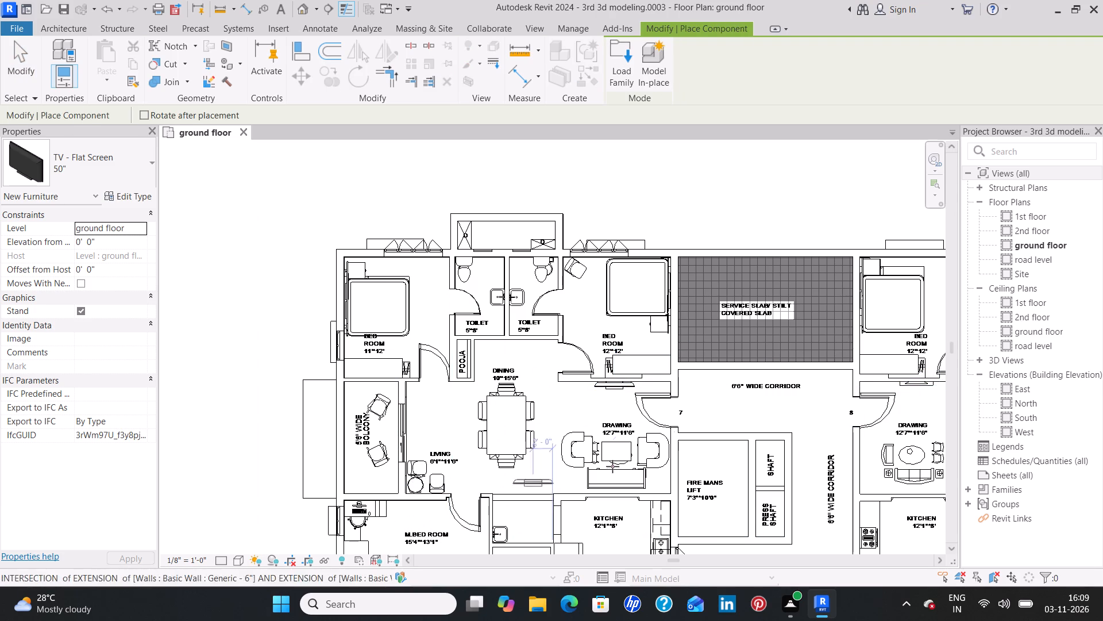
middle_drag(882, 399, 881, 399)
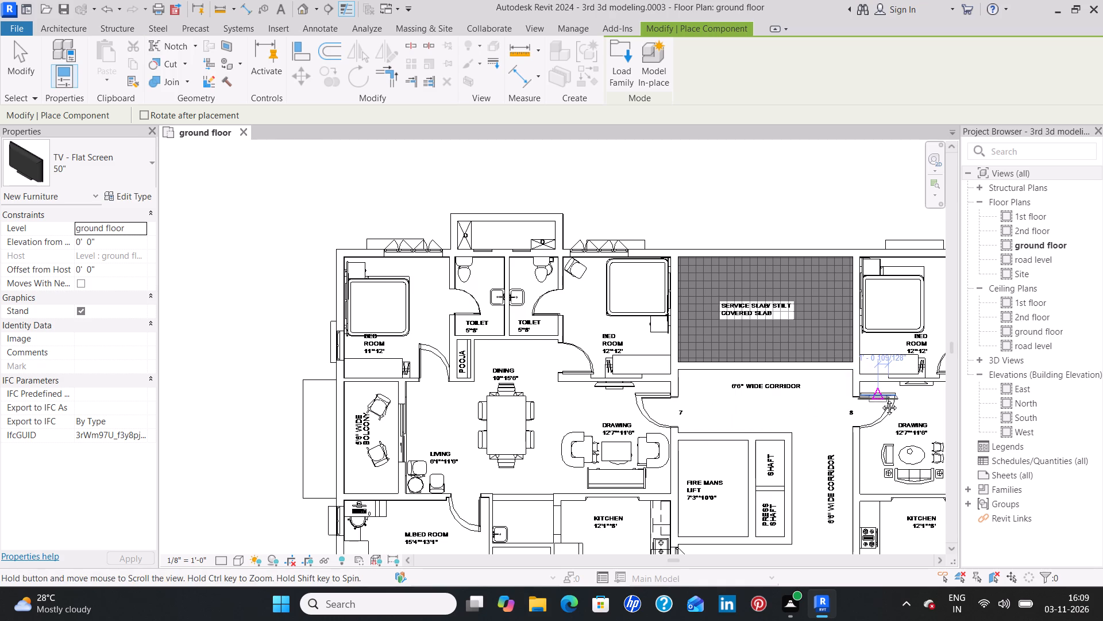
middle_drag(881, 399, 620, 422)
scroll(657, 417, up, 3)
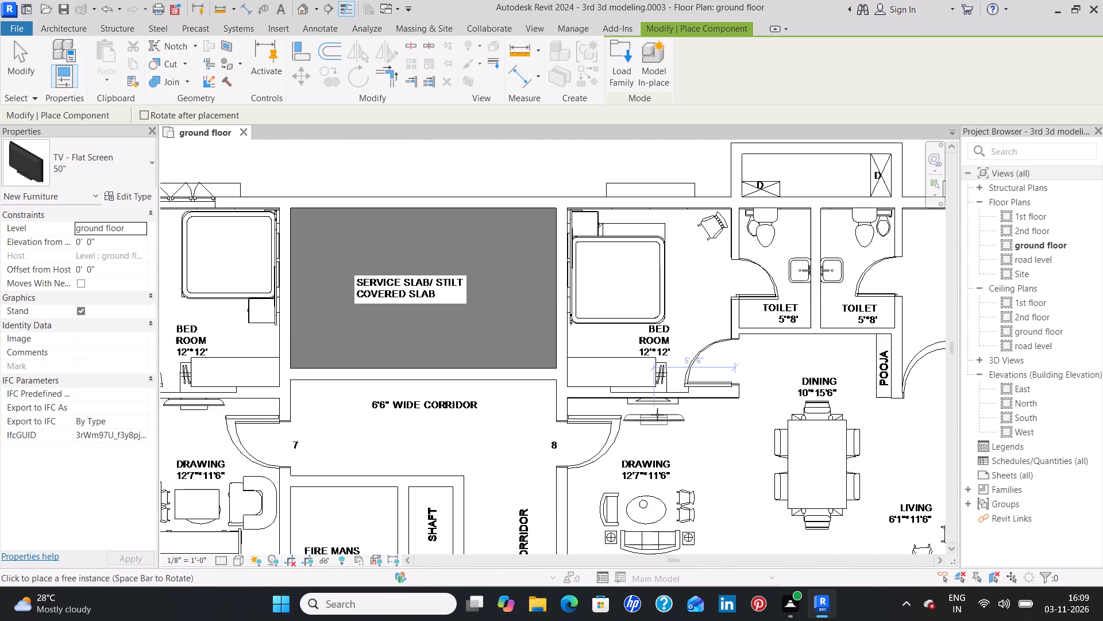
scroll(647, 402, up, 4)
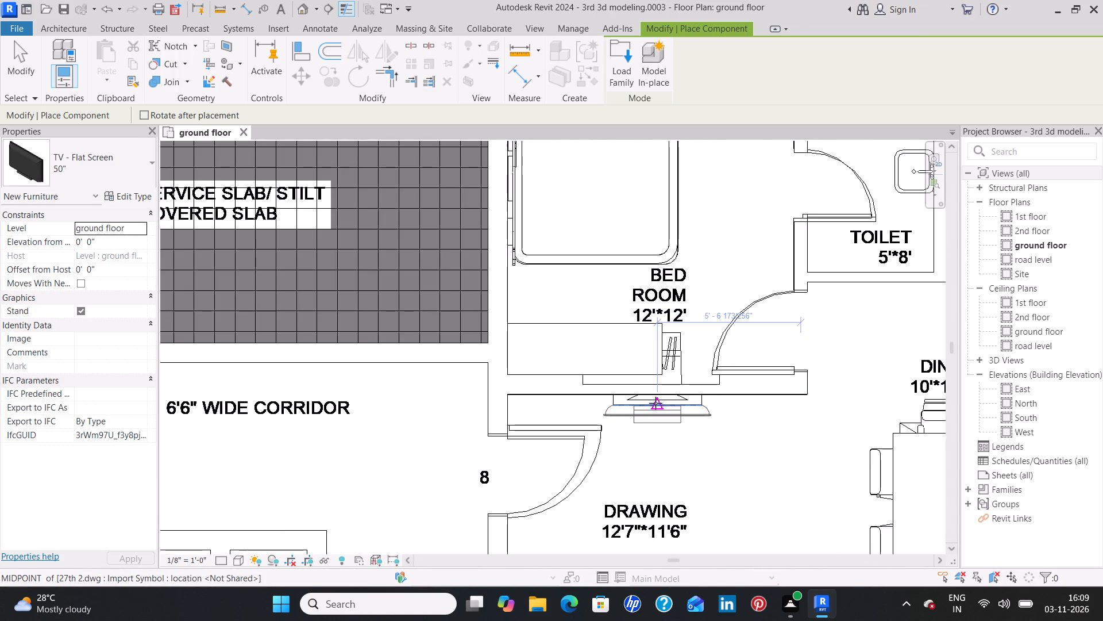
scroll(654, 403, up, 3)
click(660, 401)
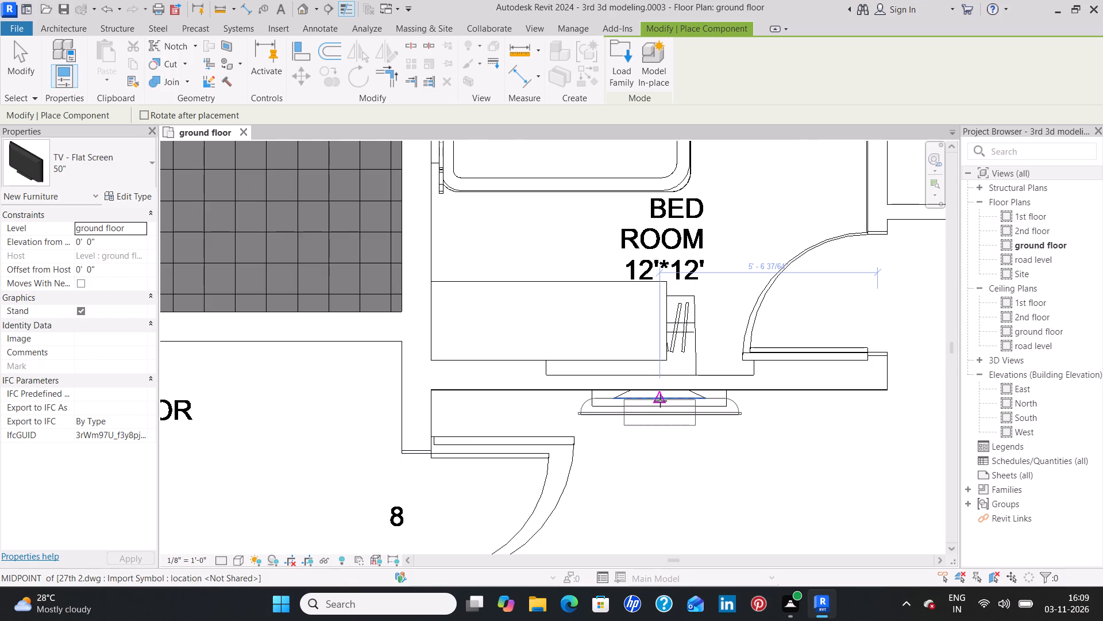
End TV placement and nudge flat 7's 50" TV off the bedroom wall toward the drawing room, near the imported outline's front line.
scroll(626, 463, down, 6)
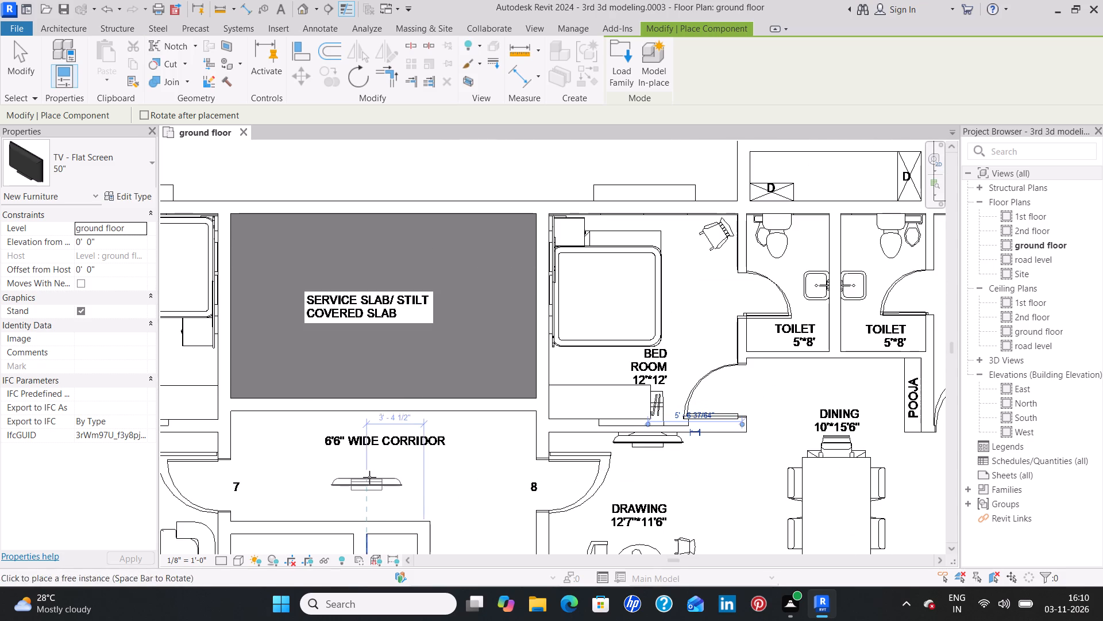
middle_drag(369, 477, 678, 430)
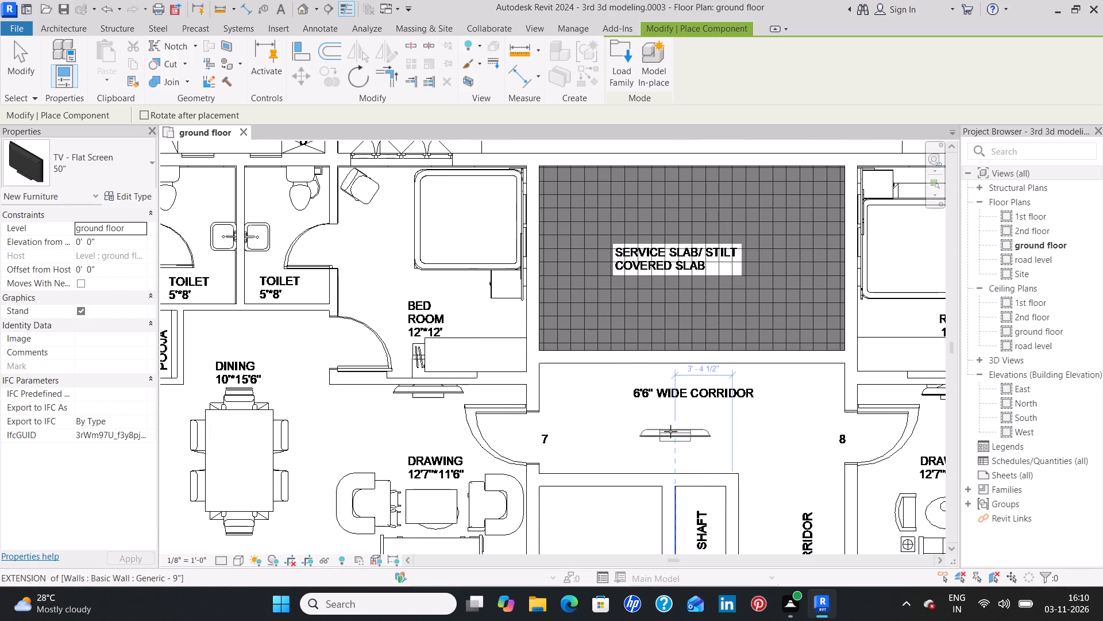
scroll(426, 394, up, 7)
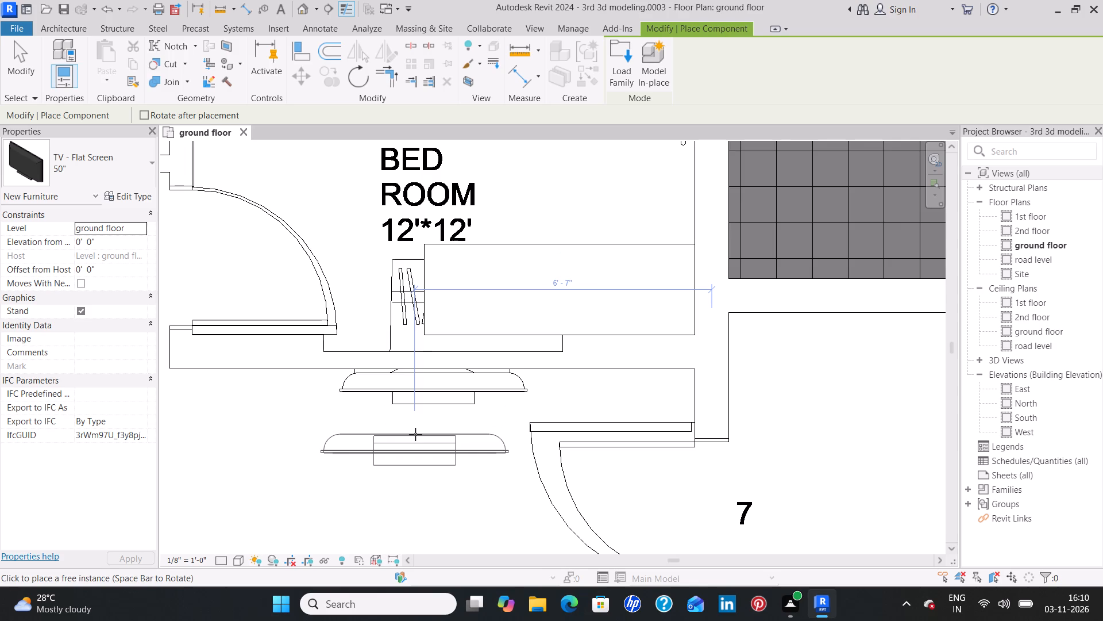
key(Escape)
key(Escape)
click(437, 391)
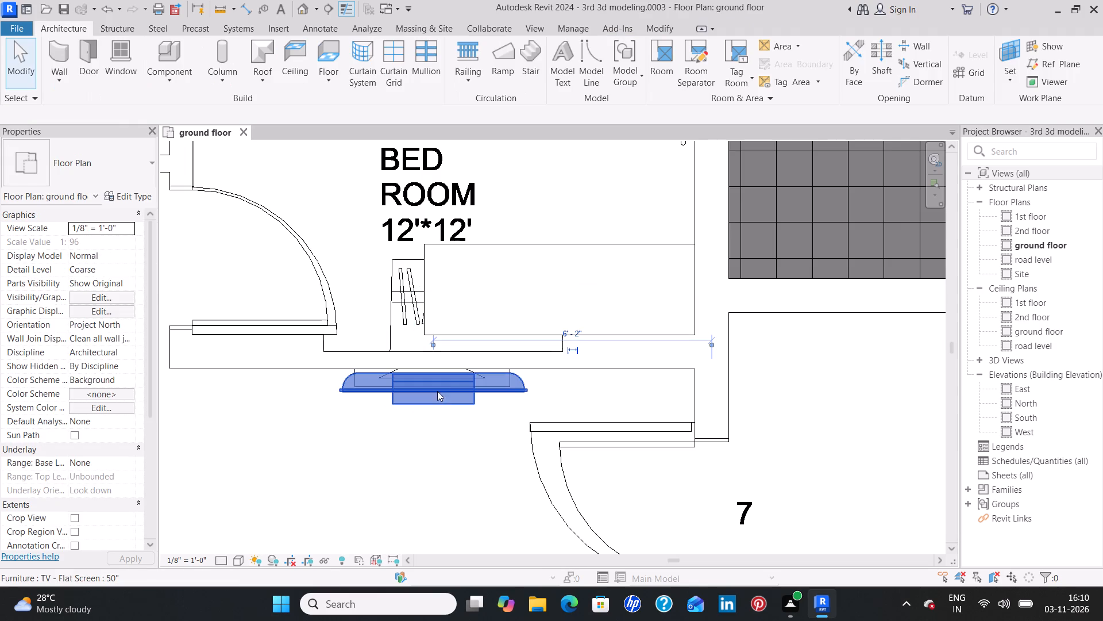
key(Down)
key(Down)
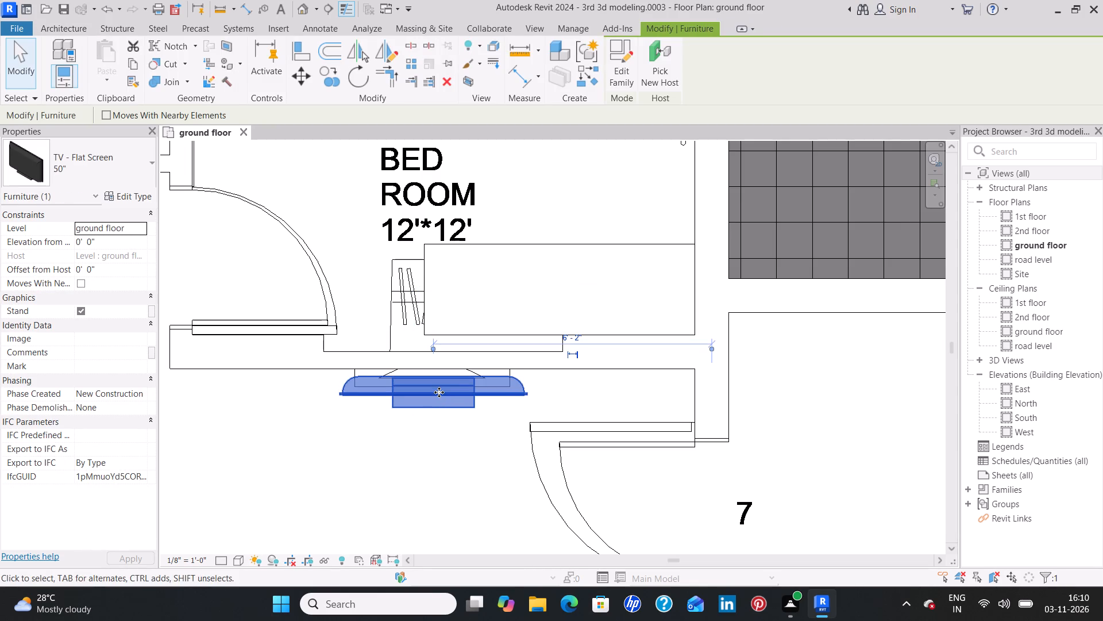
key(Up)
key(Down)
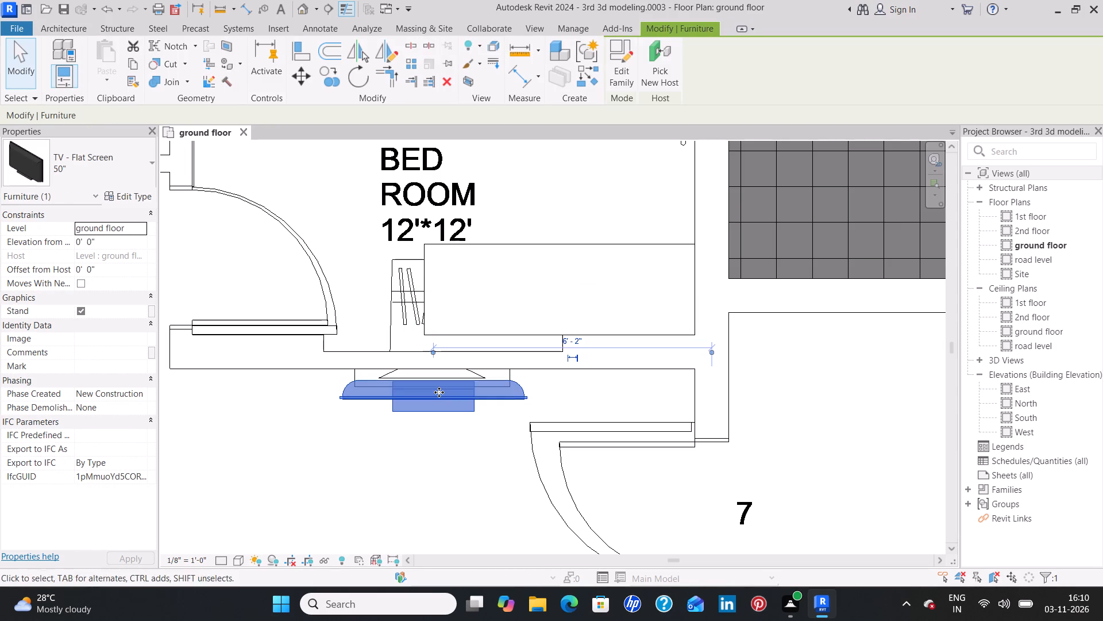
scroll(433, 386, up, 9)
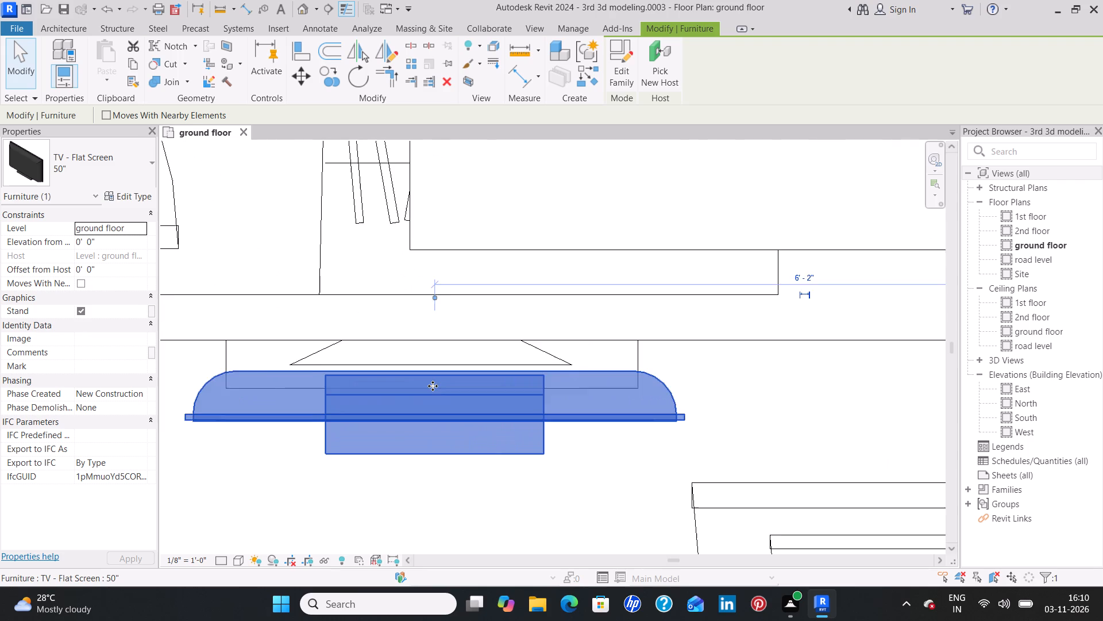
key(Up)
key(Up)
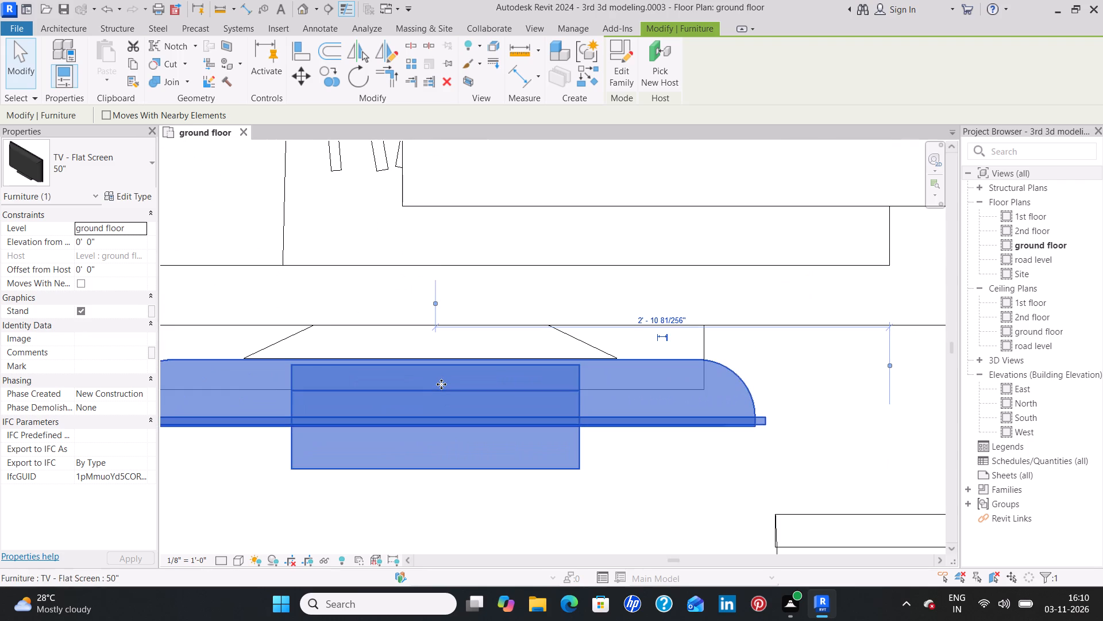
key(Up)
key(Down)
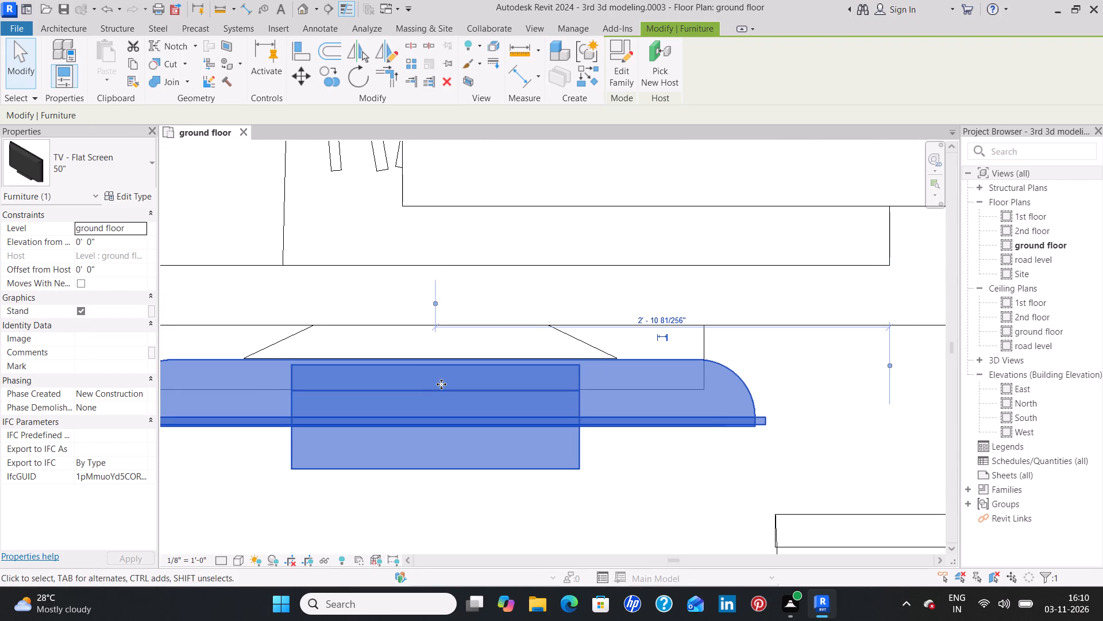
Fine-nudge flat 7's TV so its back edge lines up with the front line of the imported TV outline.
text(cs)
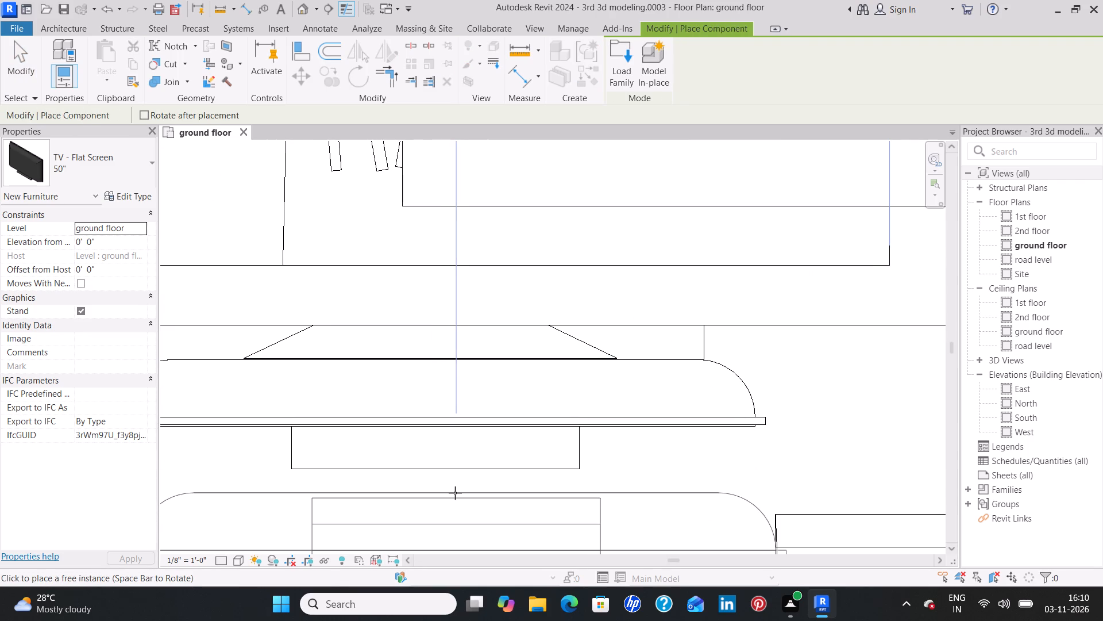
key(Escape)
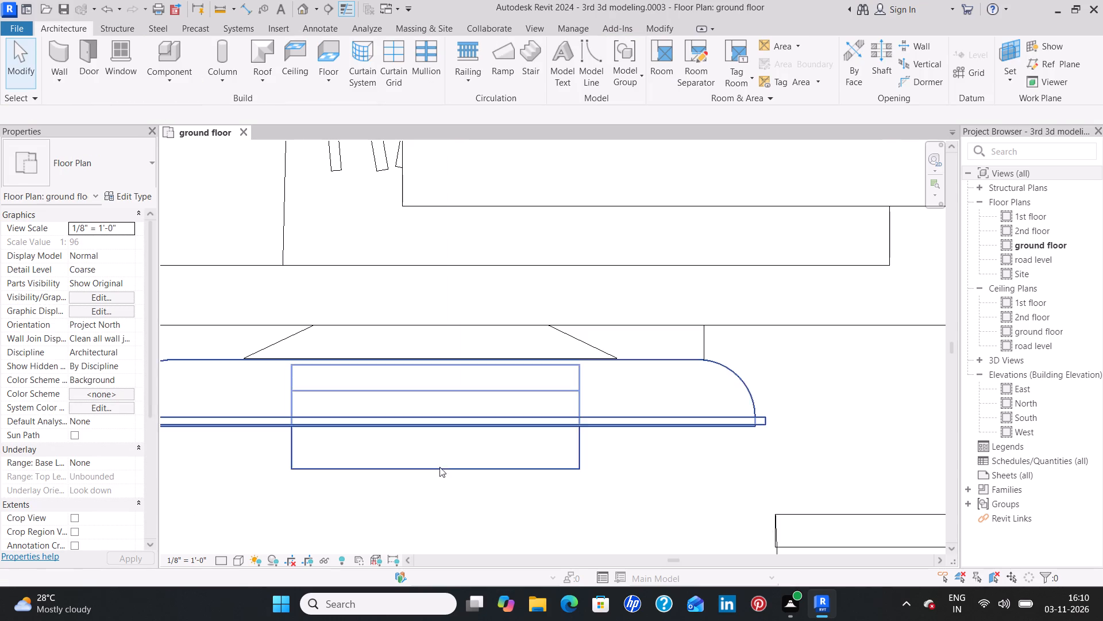
click(467, 423)
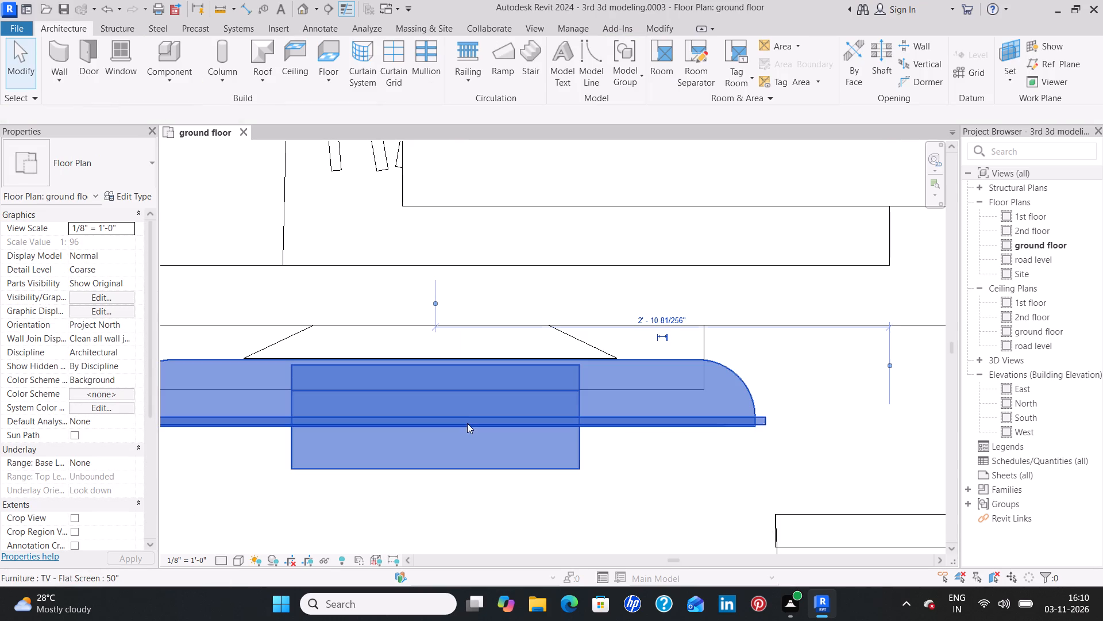
scroll(456, 376, up, 8)
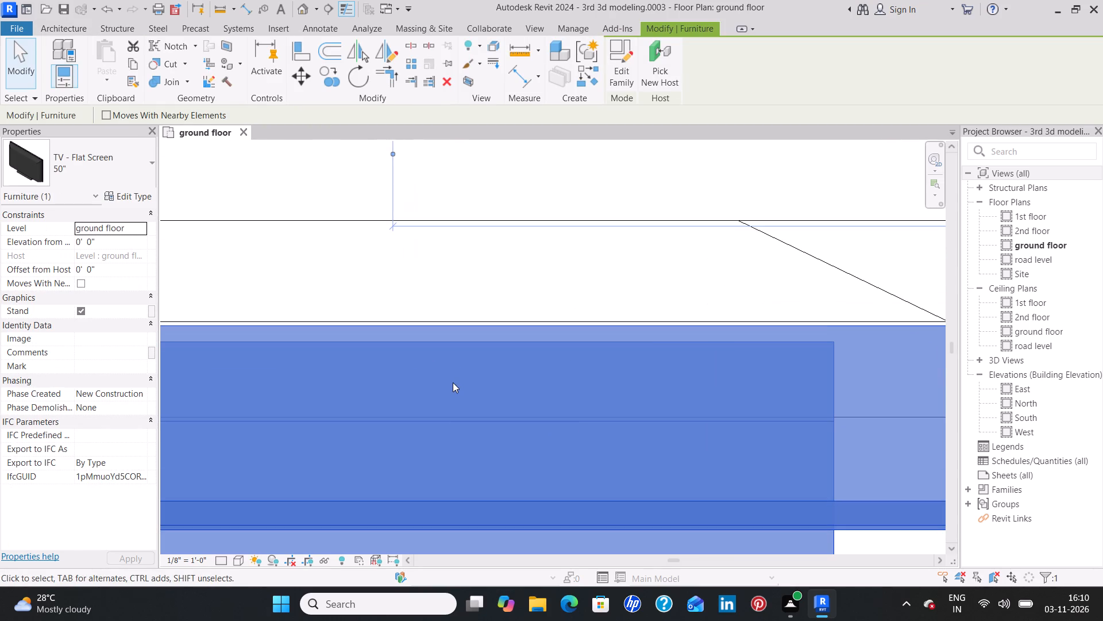
key(Up)
key(Up)
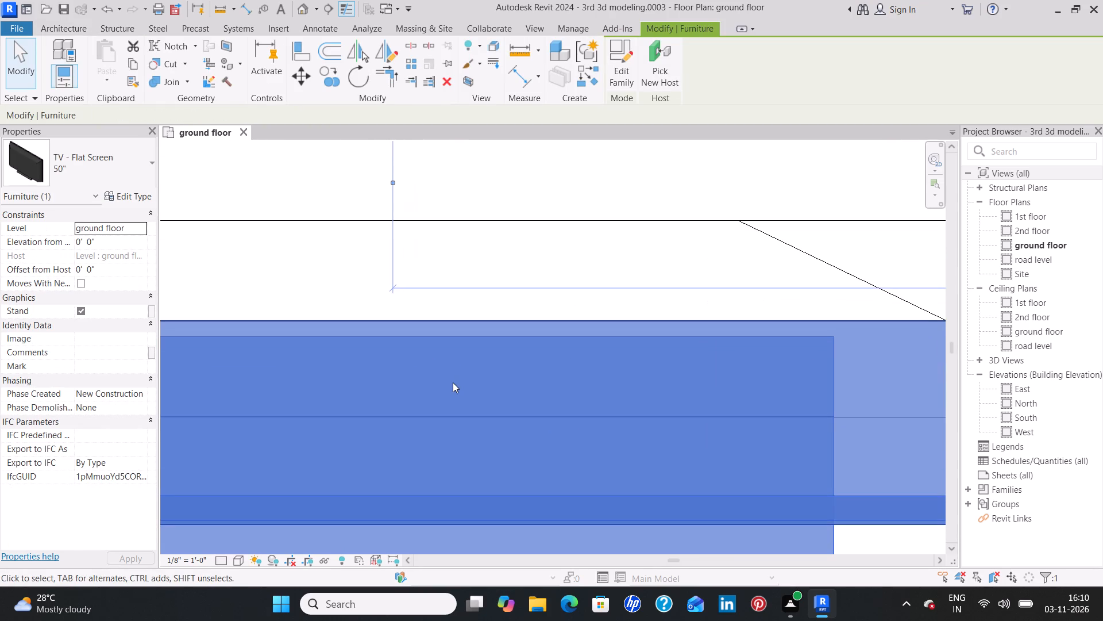
scroll(446, 372, up, 6)
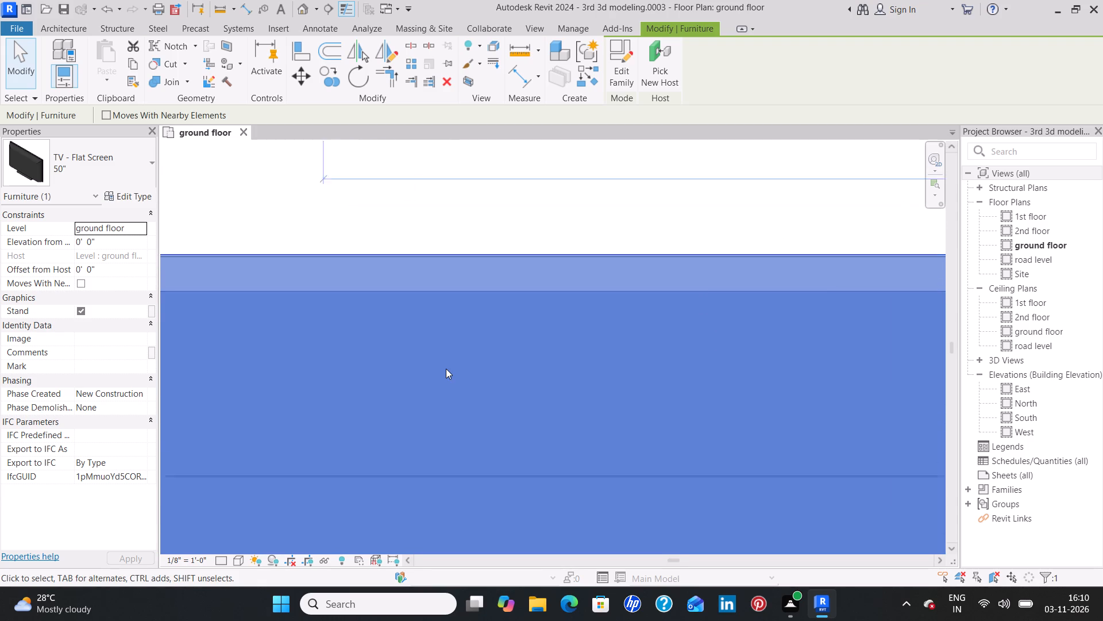
scroll(446, 369, up, 1)
key(Down)
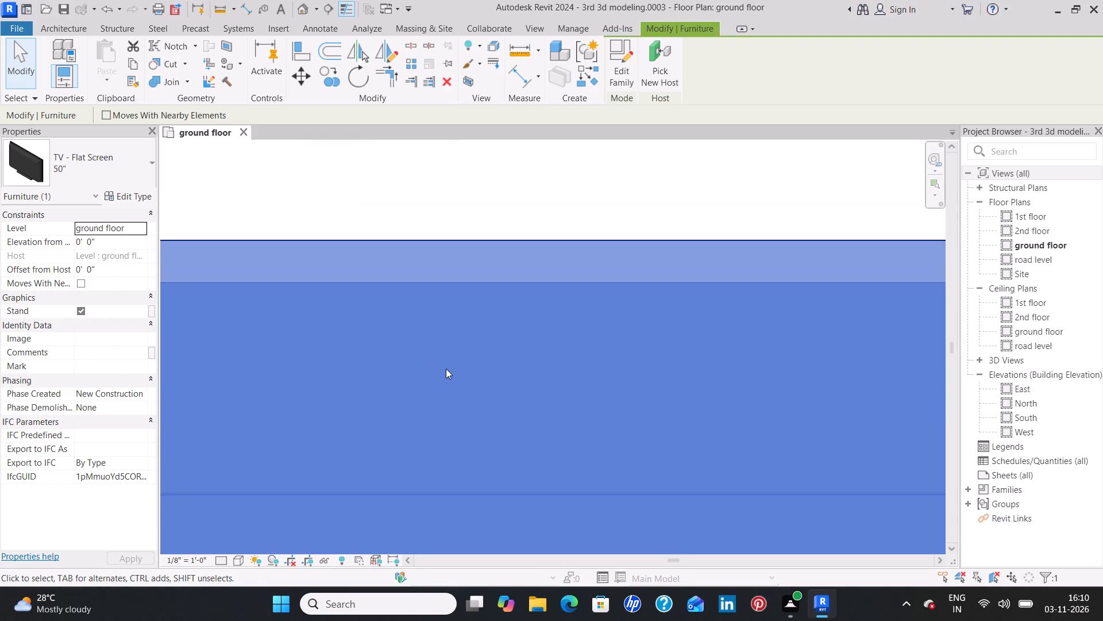
Place a 50" flat-screen TV in flat 6's drawing room, on the imported TV outline along the bedroom wall, about 6'-4" from the entrance wall.
text(cs)
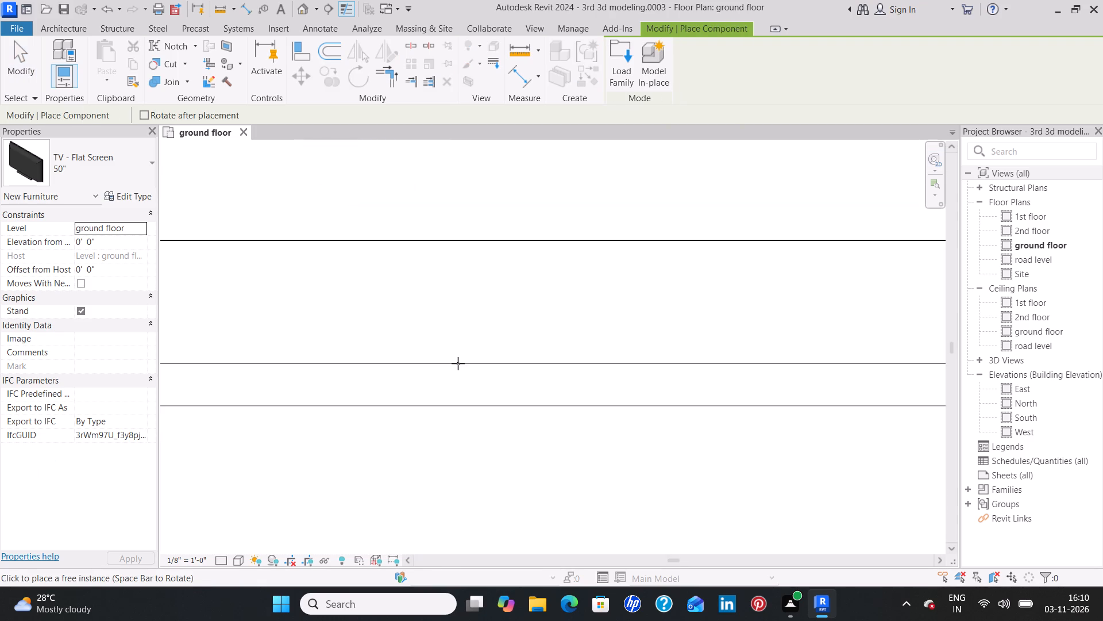
scroll(448, 402, down, 9)
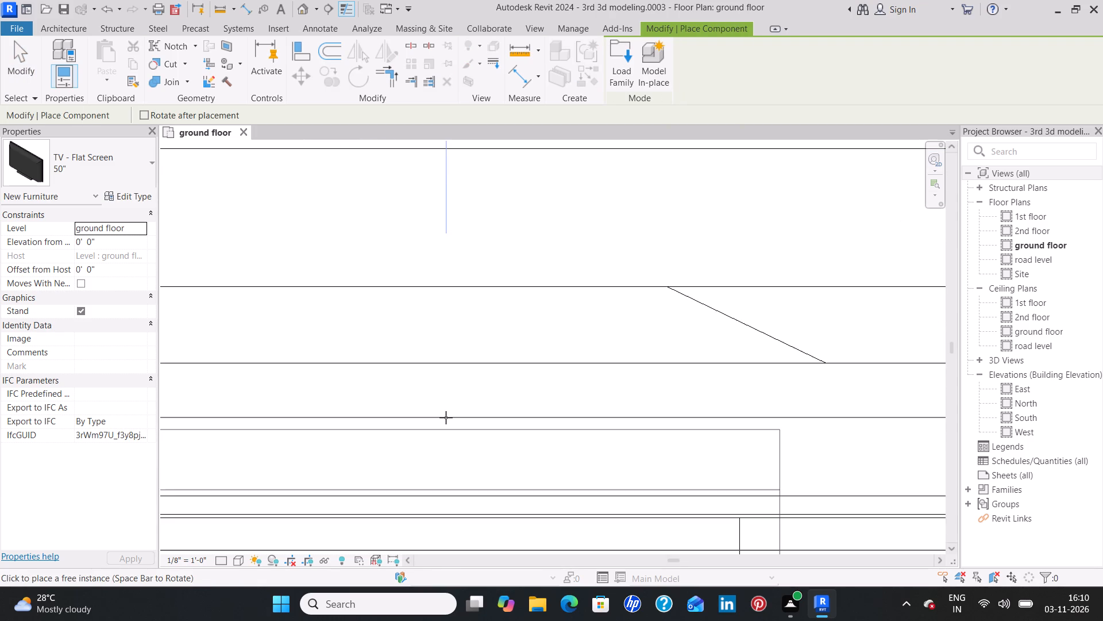
scroll(446, 417, down, 6)
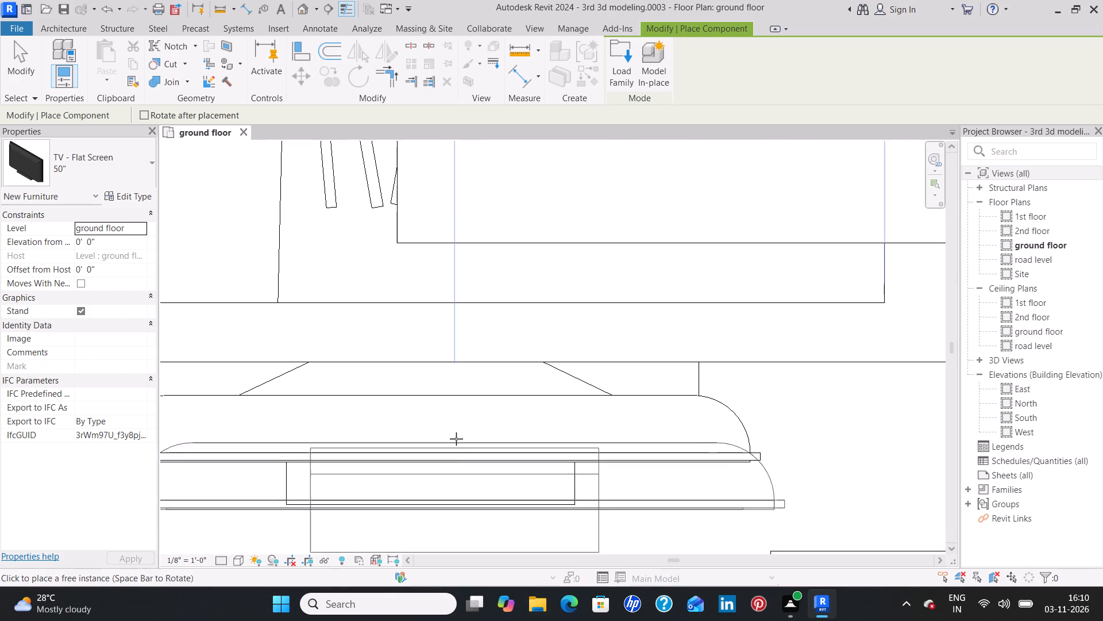
scroll(497, 464, down, 1)
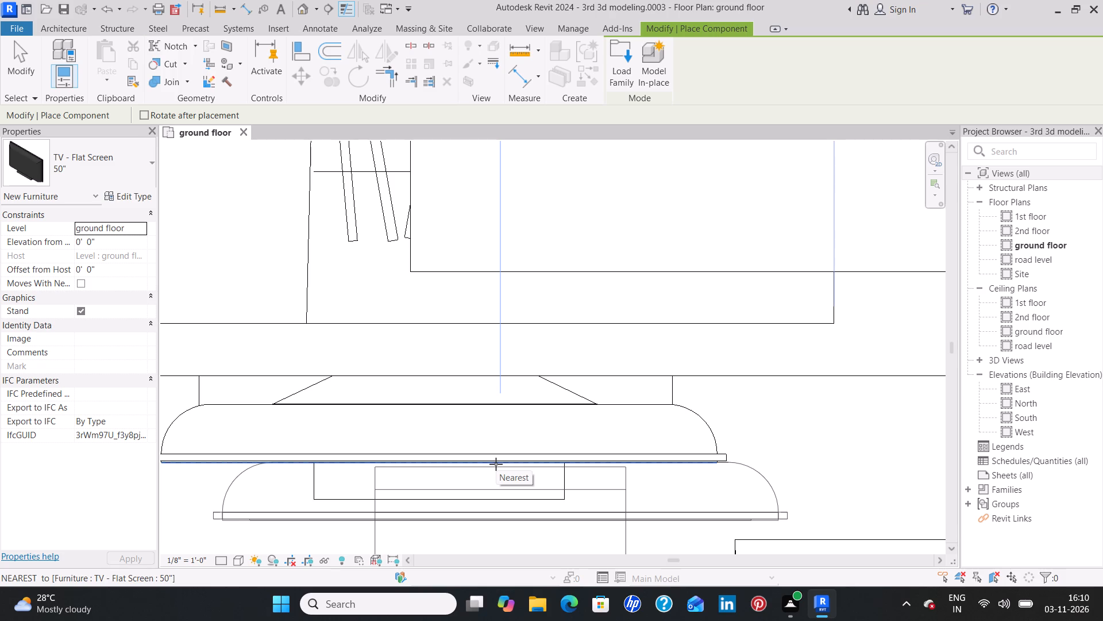
scroll(493, 473, down, 3)
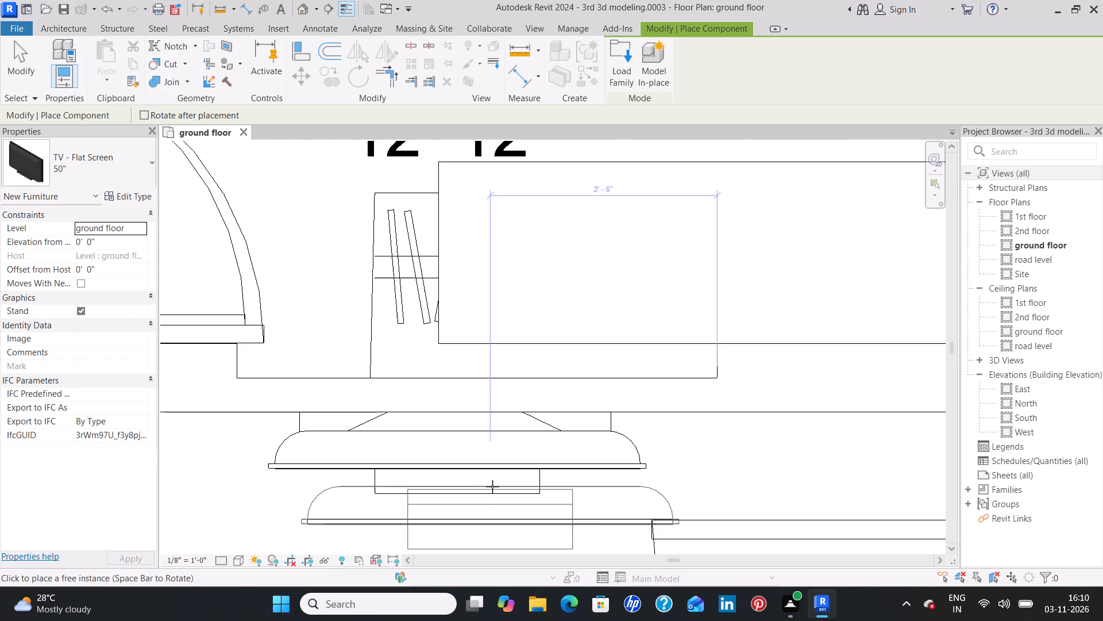
scroll(492, 486, down, 2)
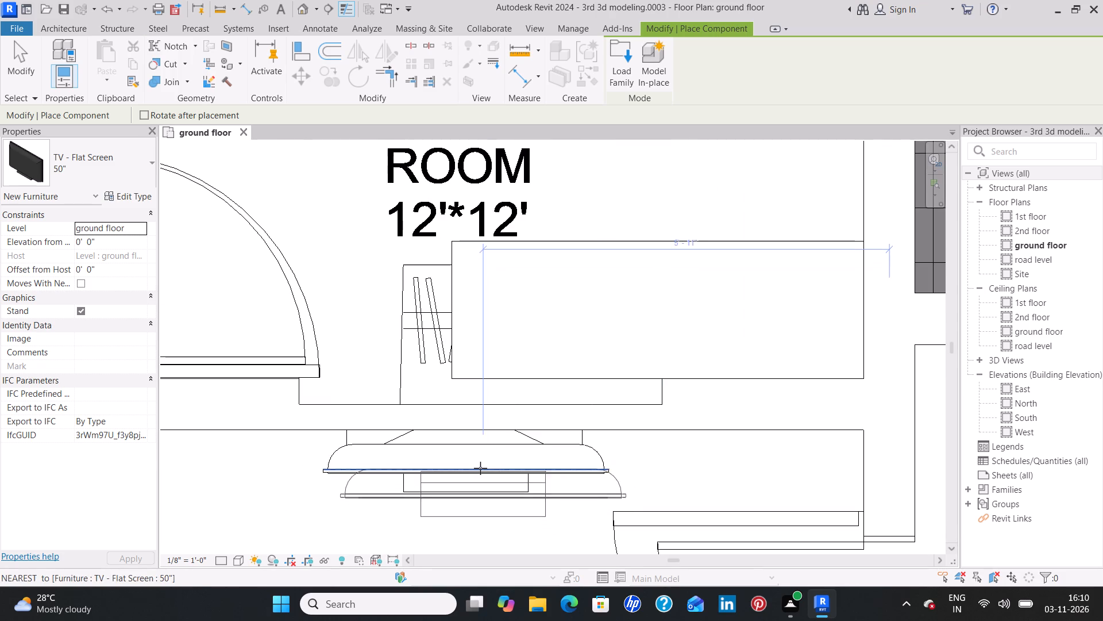
scroll(480, 468, down, 1)
middle_drag(470, 457, 452, 420)
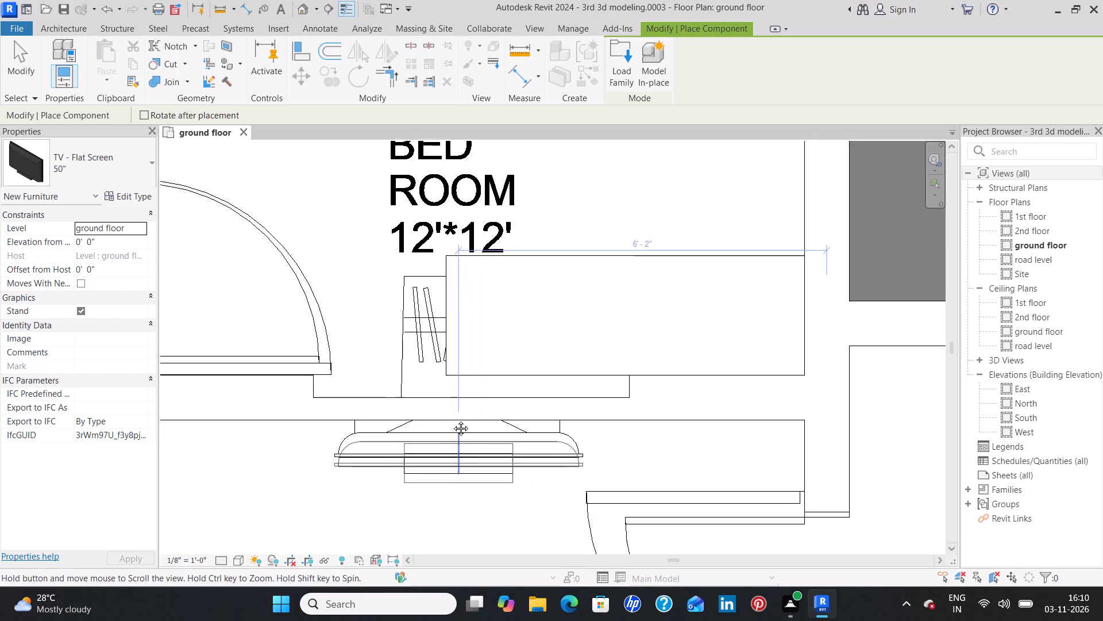
middle_drag(452, 420, 399, 271)
scroll(426, 428, down, 5)
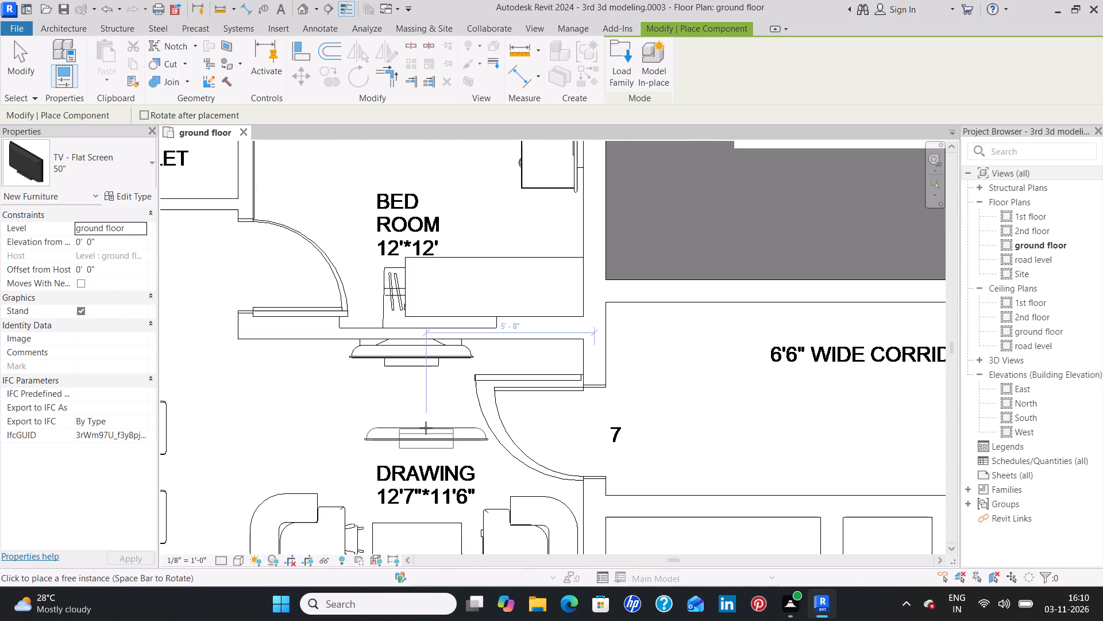
scroll(426, 428, down, 8)
middle_drag(417, 496, 421, 309)
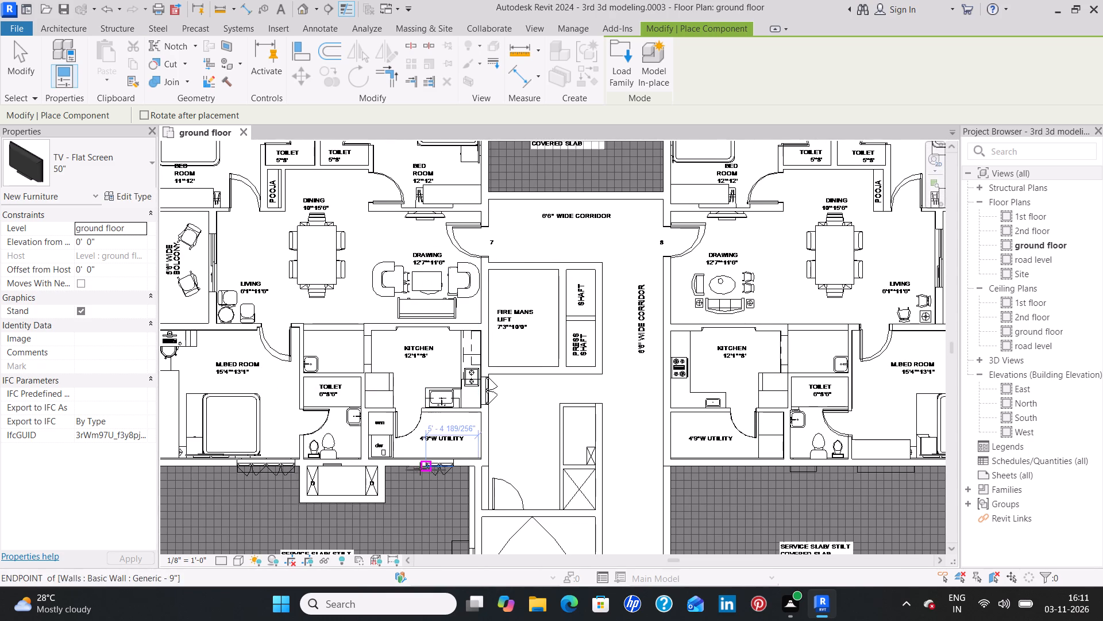
middle_drag(420, 469, 420, 308)
middle_drag(412, 483, 412, 462)
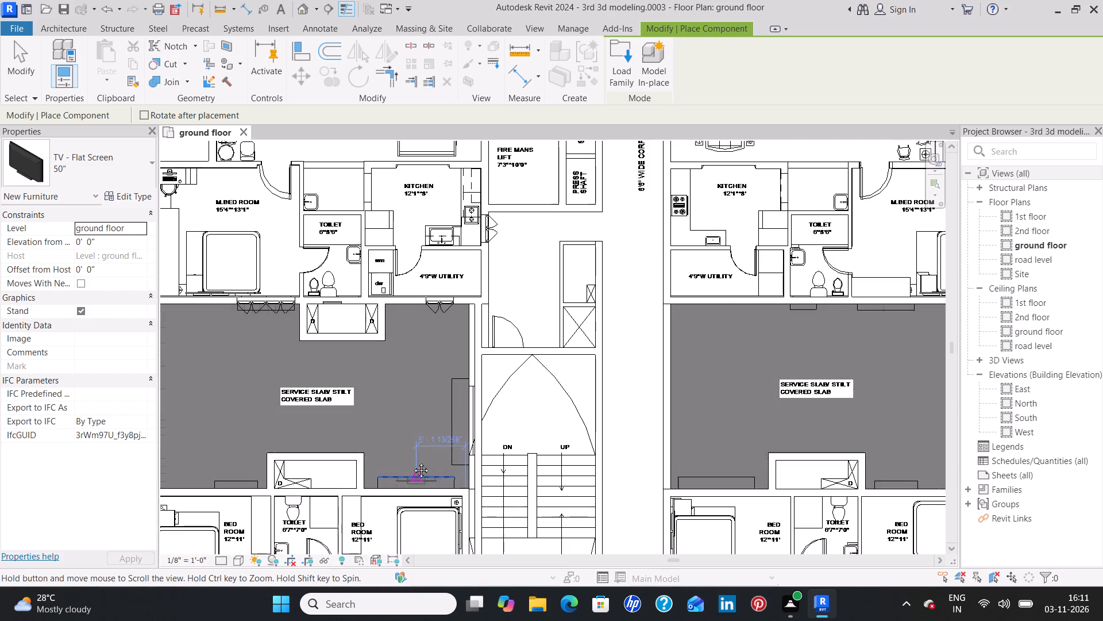
middle_drag(412, 462, 419, 302)
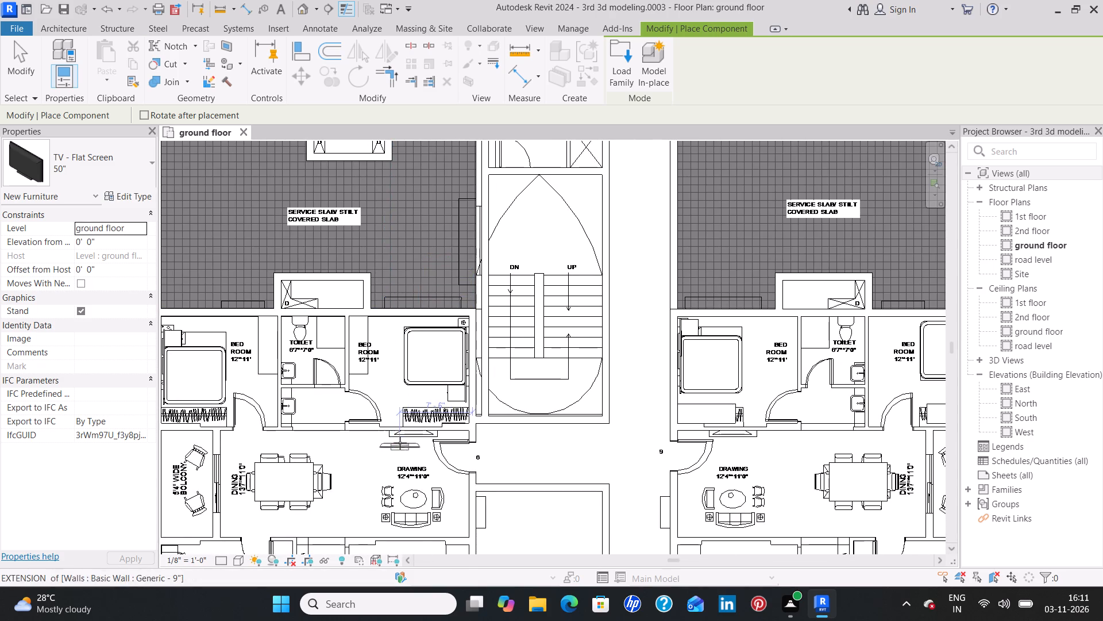
scroll(402, 442, up, 7)
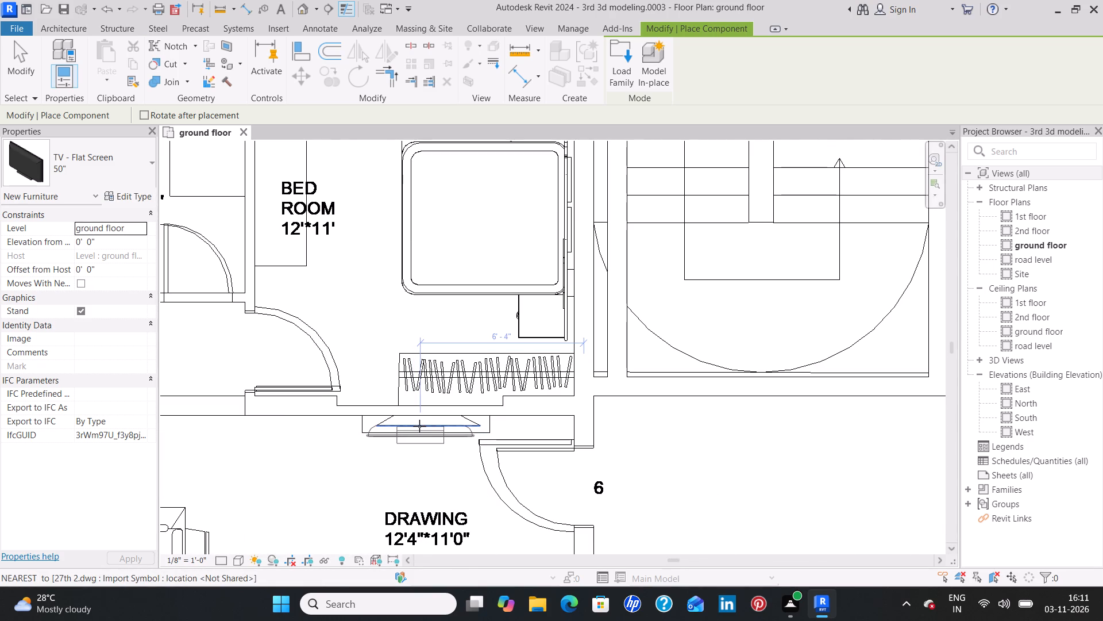
click(419, 426)
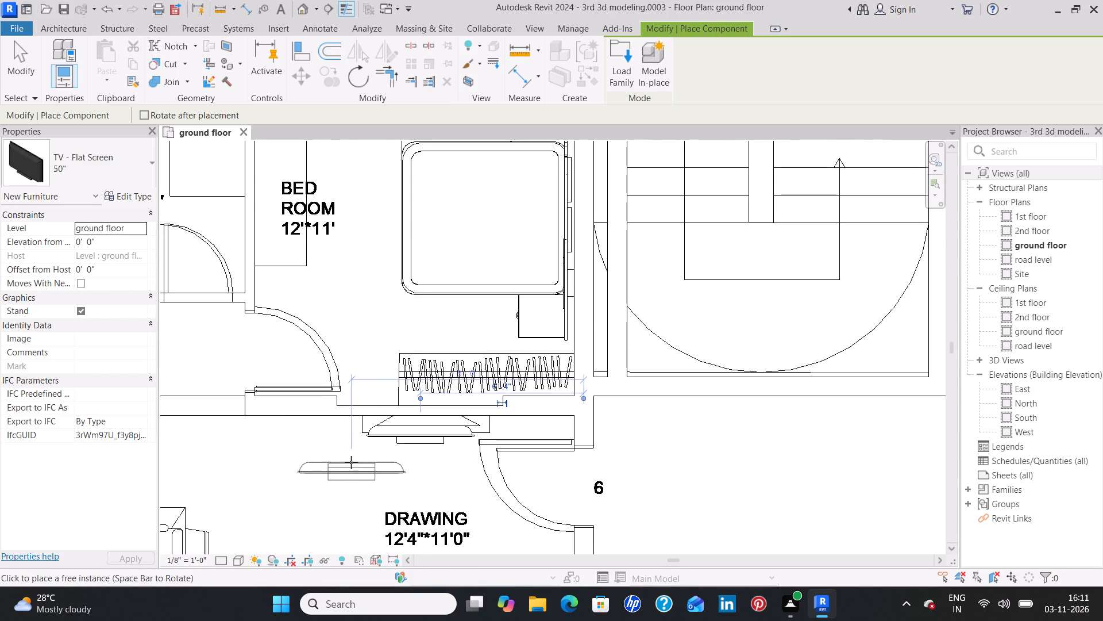
Place a matching 50" flat-screen TV on the imported TV outline along flat 9's drawing-bedroom wall, and end component placement.
scroll(351, 462, down, 6)
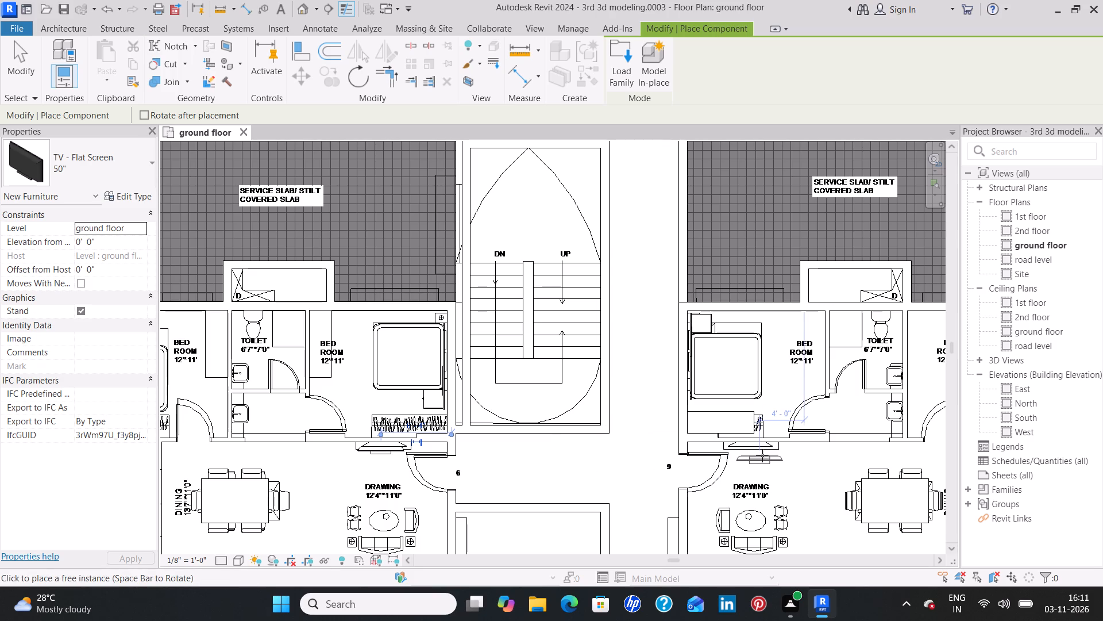
middle_drag(762, 455, 576, 418)
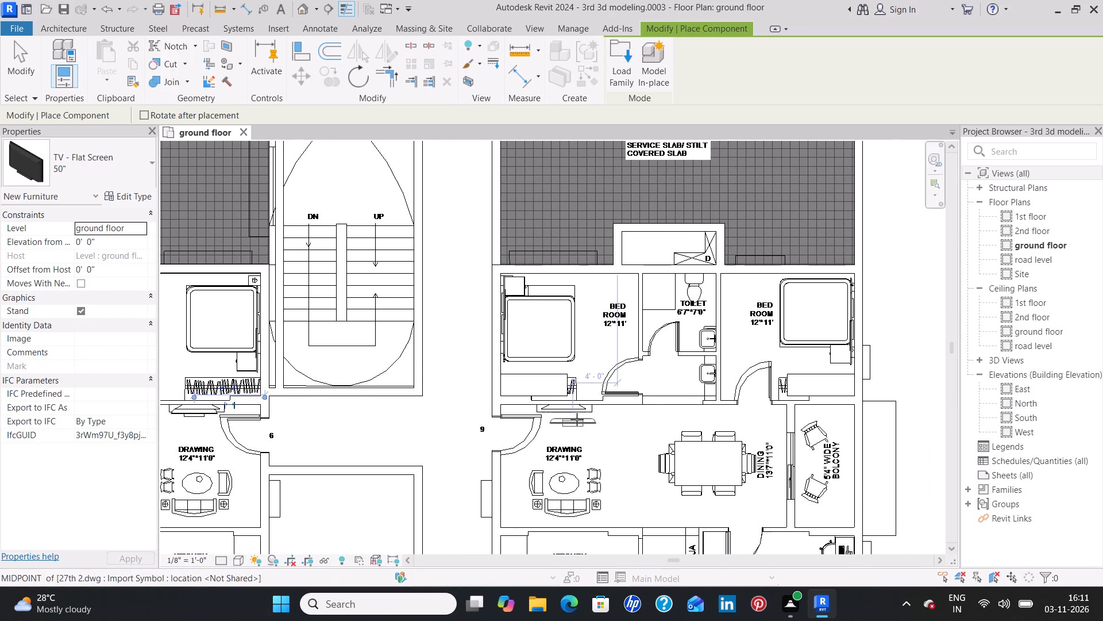
scroll(595, 420, up, 6)
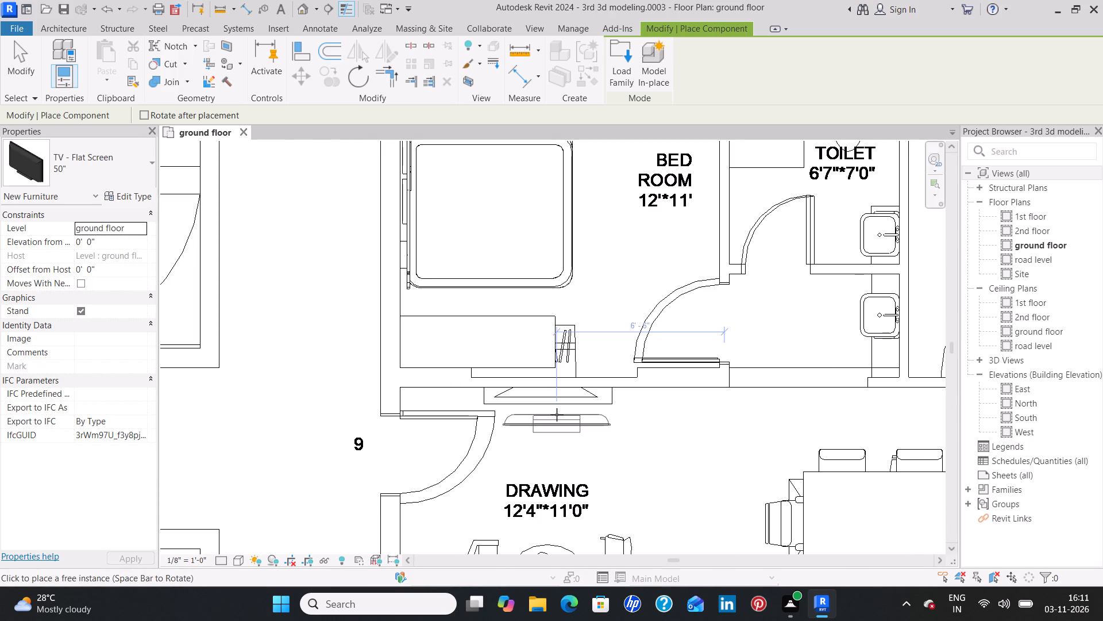
scroll(557, 415, up, 3)
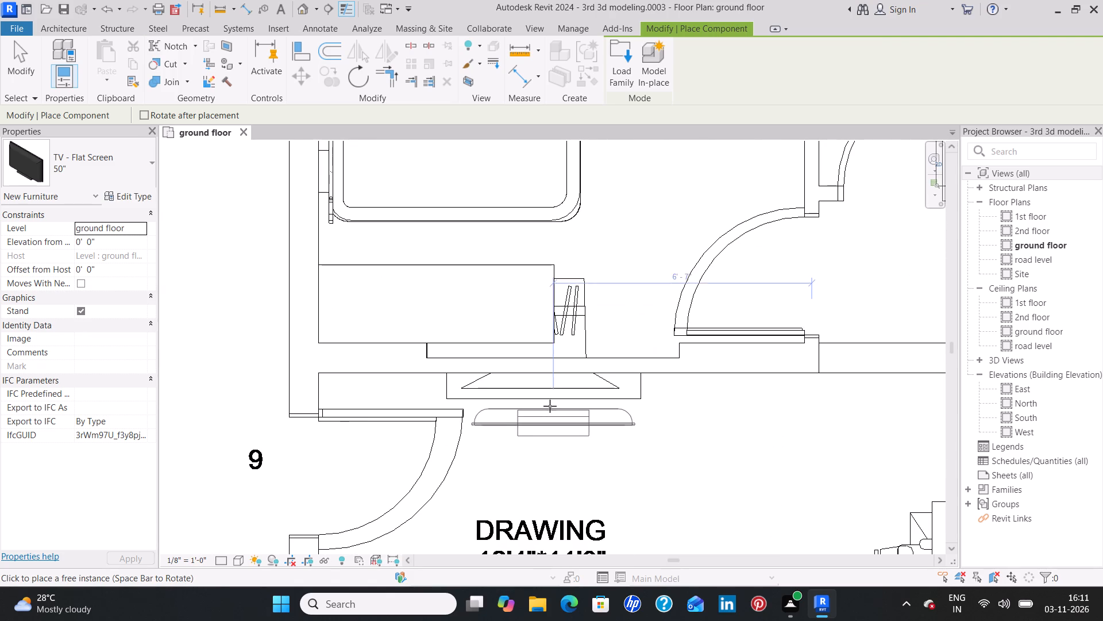
click(537, 387)
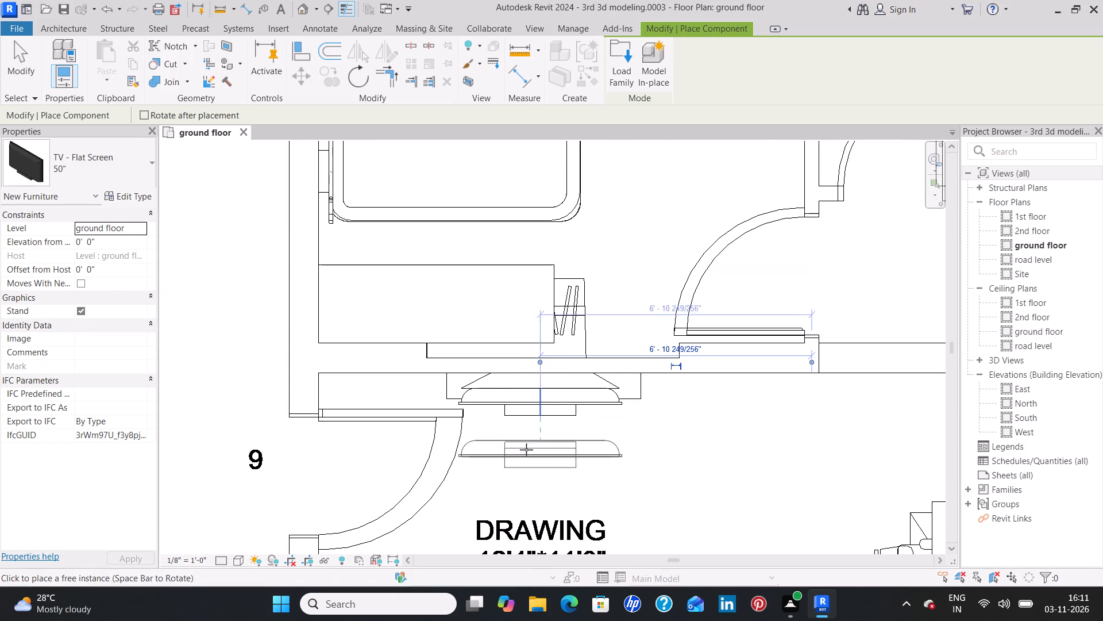
key(Escape)
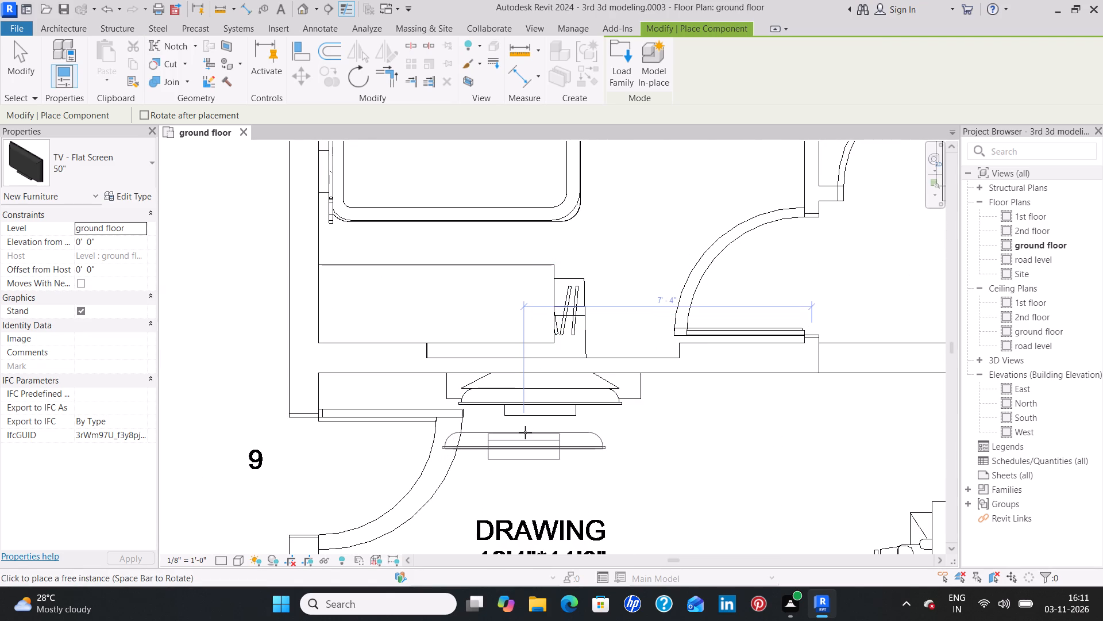
key(Escape)
Nudge flat 9's drawing-room TV about 1'-2" along the bedroom wall, away from the entrance door and toward the dining area.
click(542, 404)
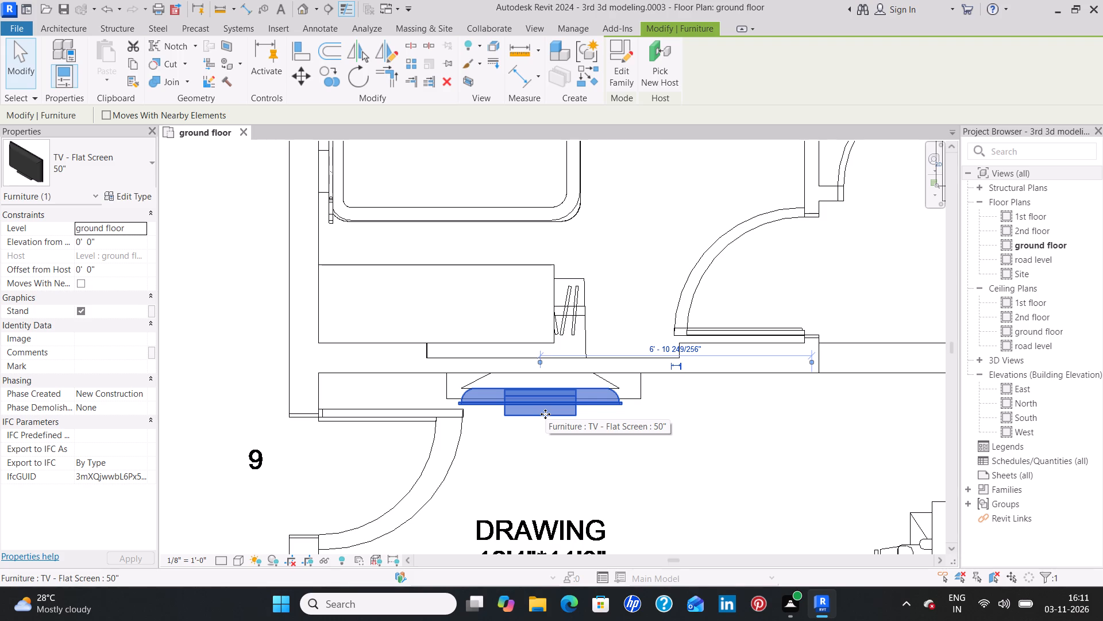
key(Right)
key(Right)
key(Right)
key(Right)
key(Right)
key(Right)
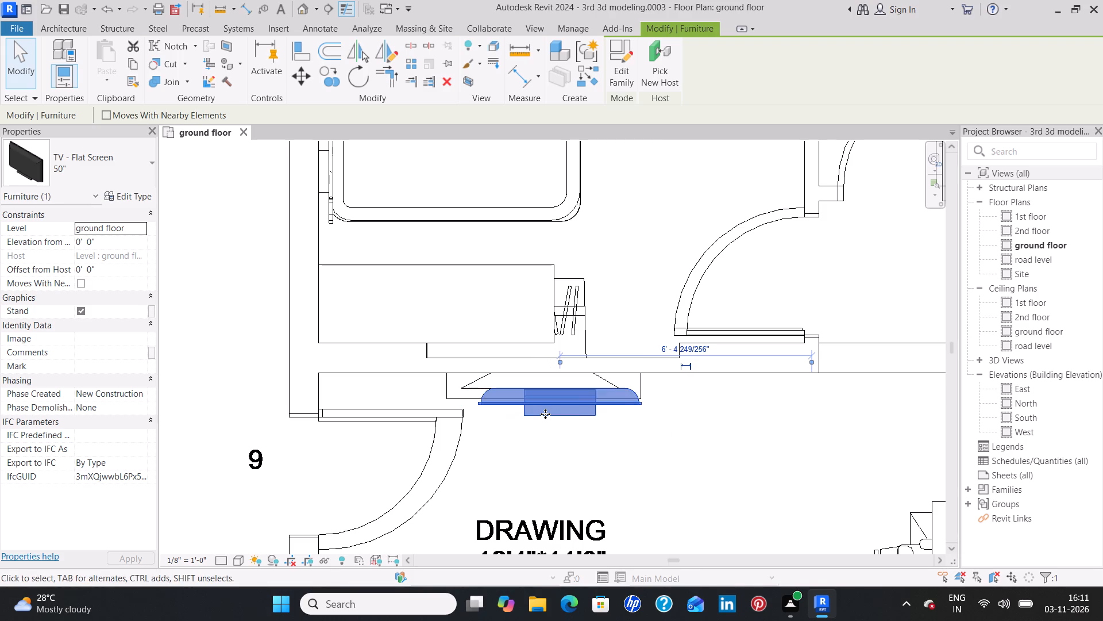
key(Right)
key(Right)
key(Right)
key(Right)
key(Right)
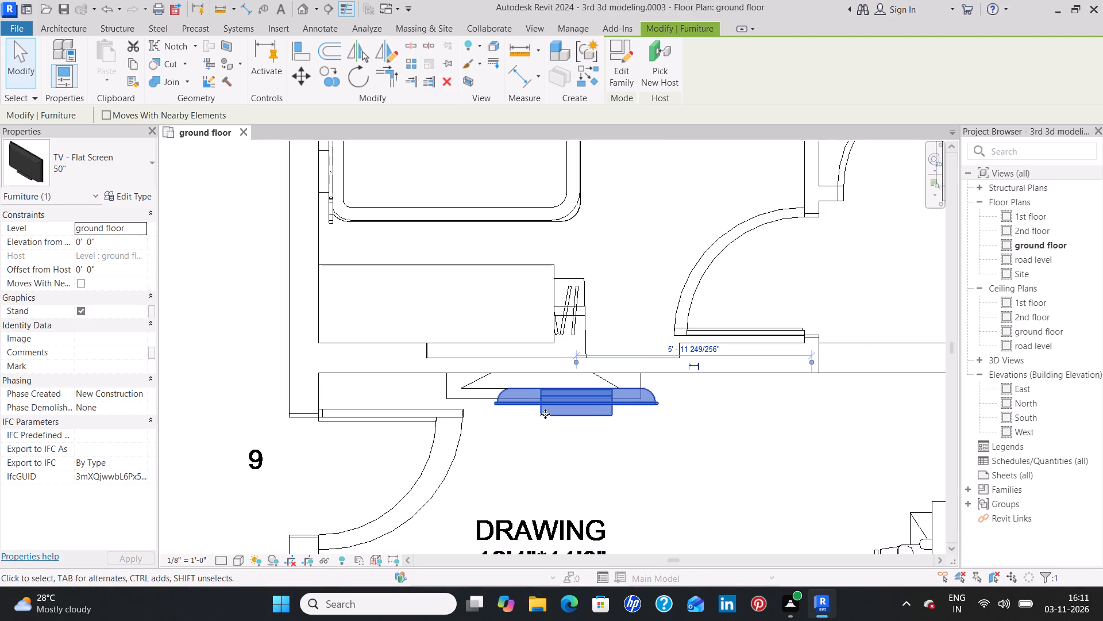
key(Right)
key(Right)
key(Right)
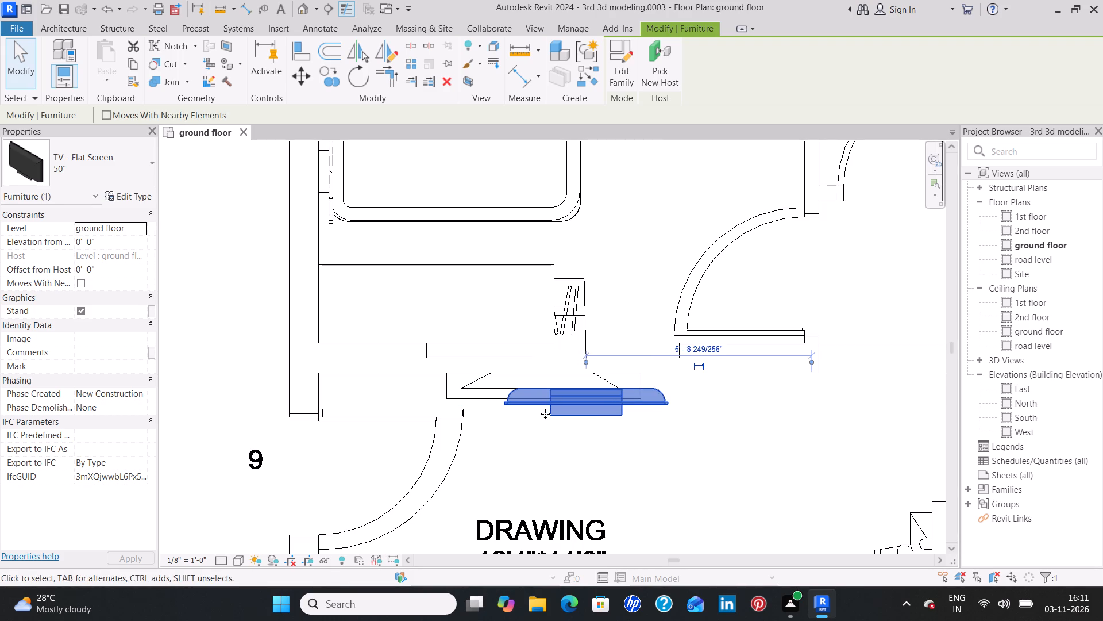
Nudge flat 9's TV back about 6" toward the entrance door and deselect it.
scroll(561, 495, down, 4)
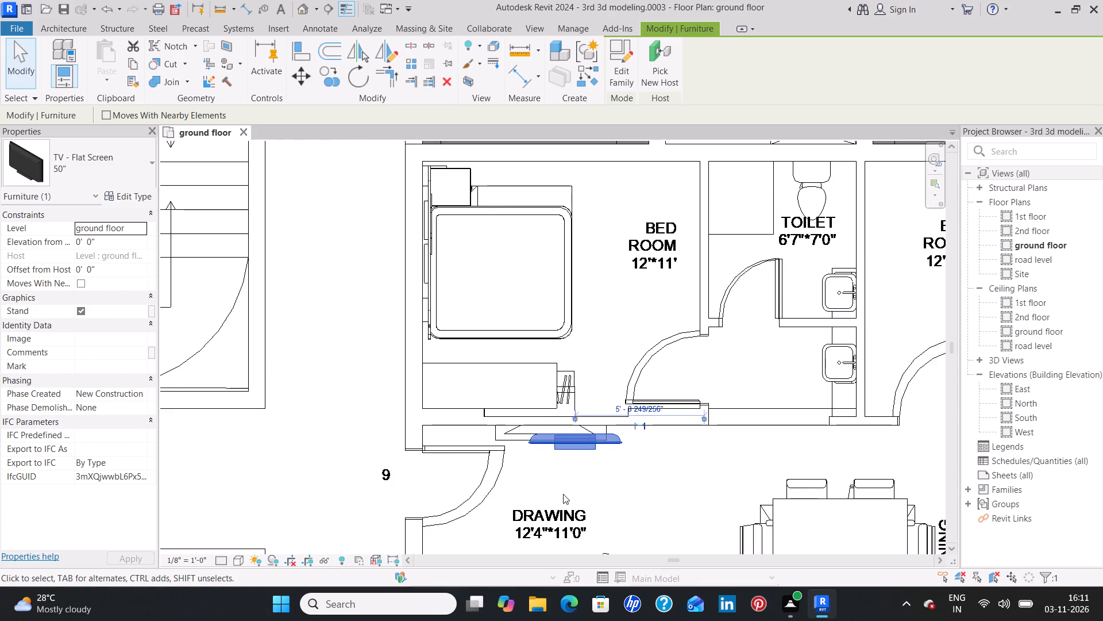
scroll(563, 494, down, 3)
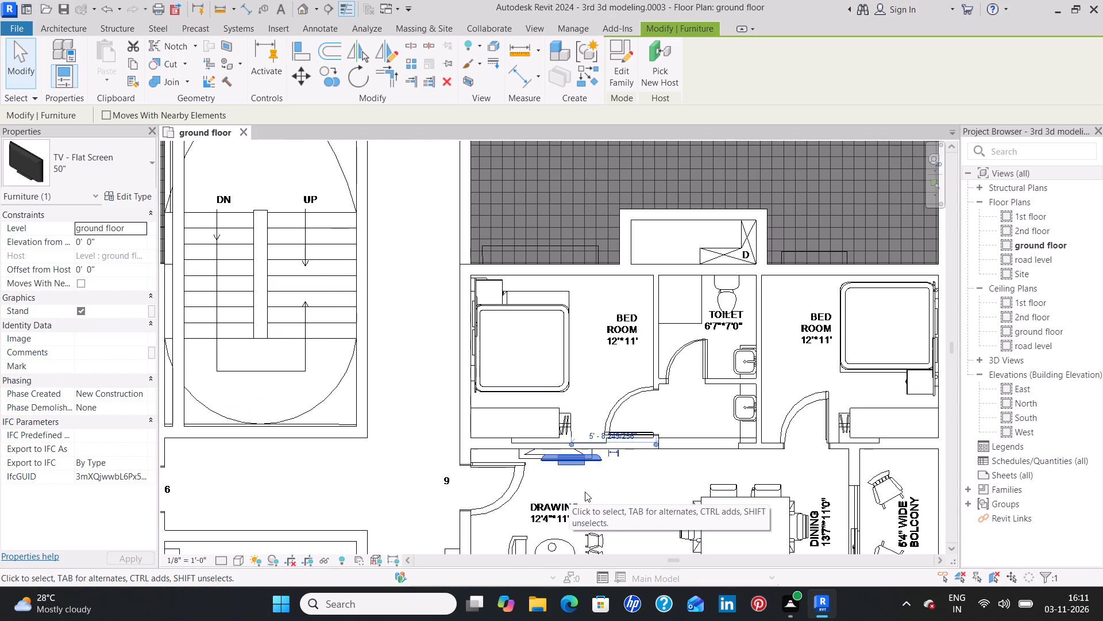
scroll(572, 488, up, 6)
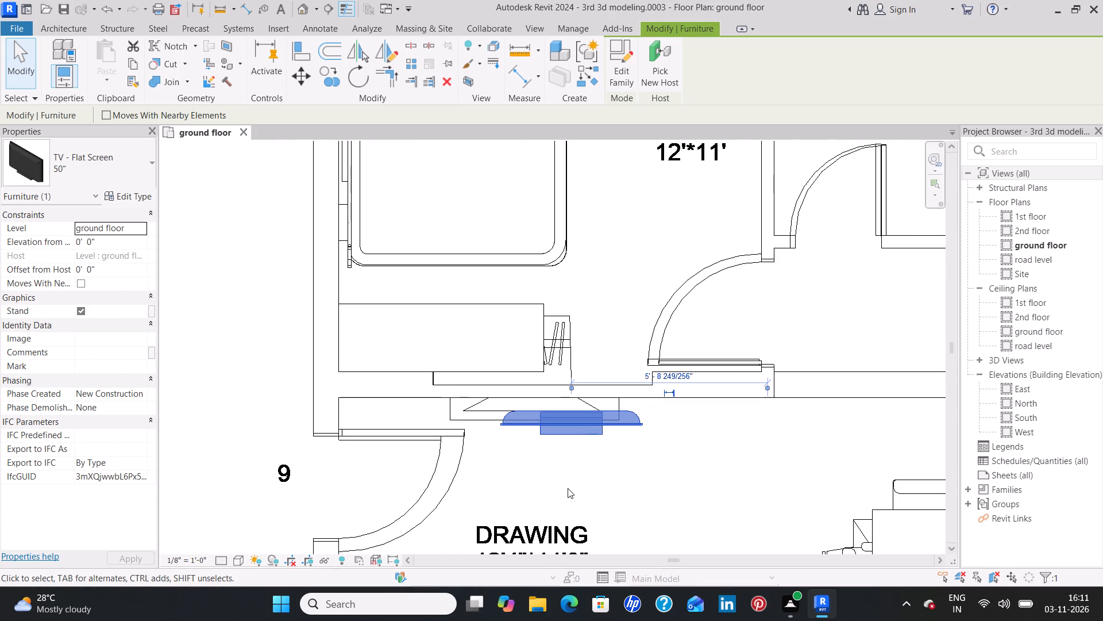
key(Left)
key(Left)
key(Left)
key(Left)
key(Left)
key(Left)
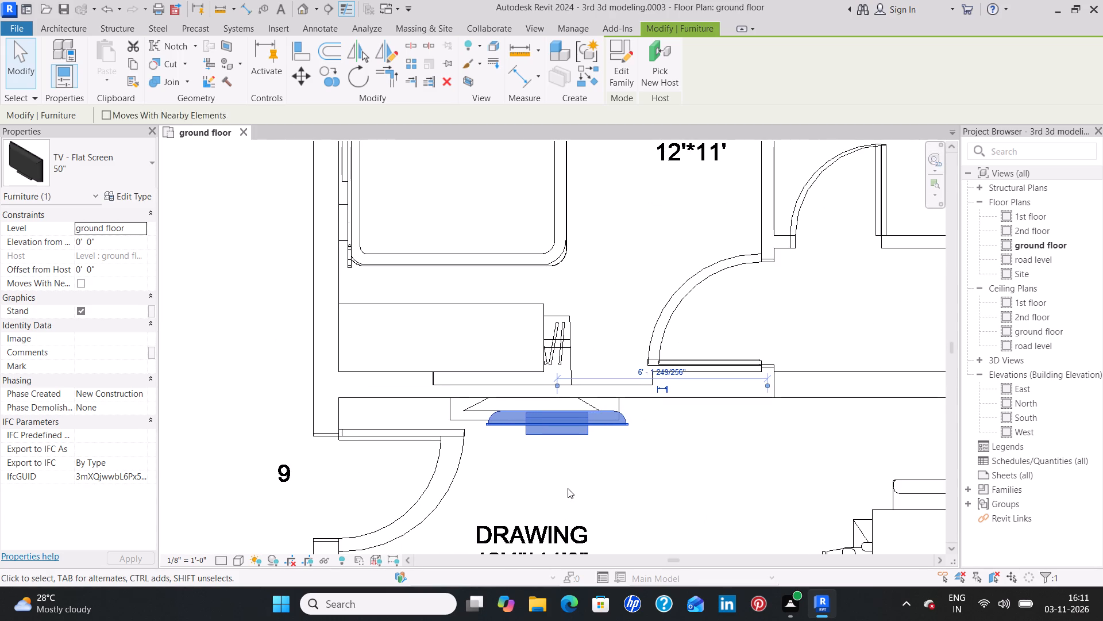
key(Left)
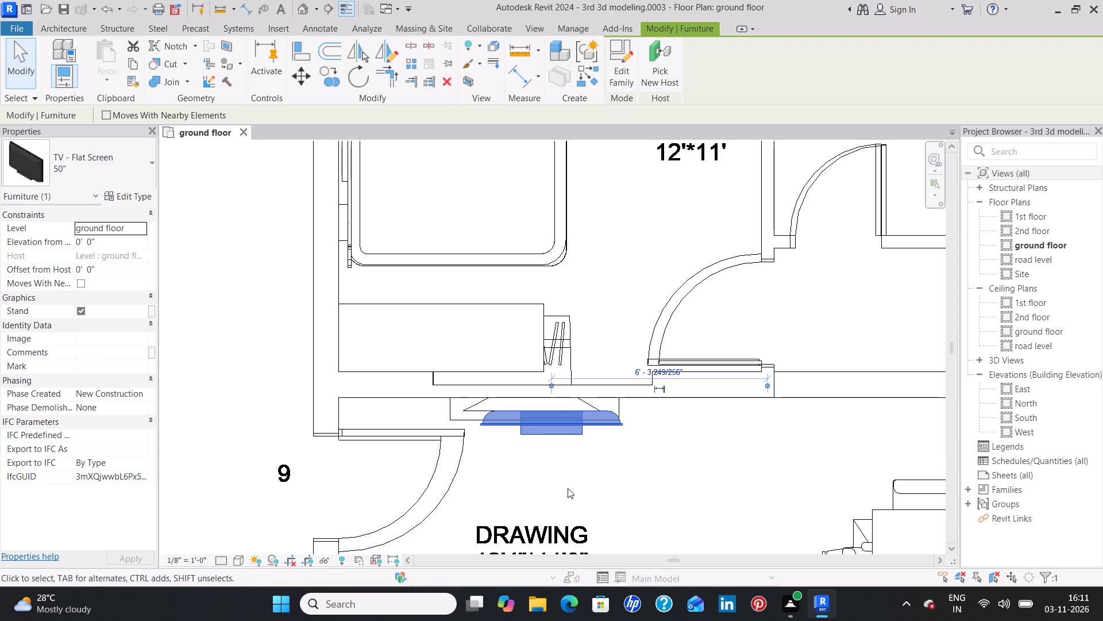
key(Right)
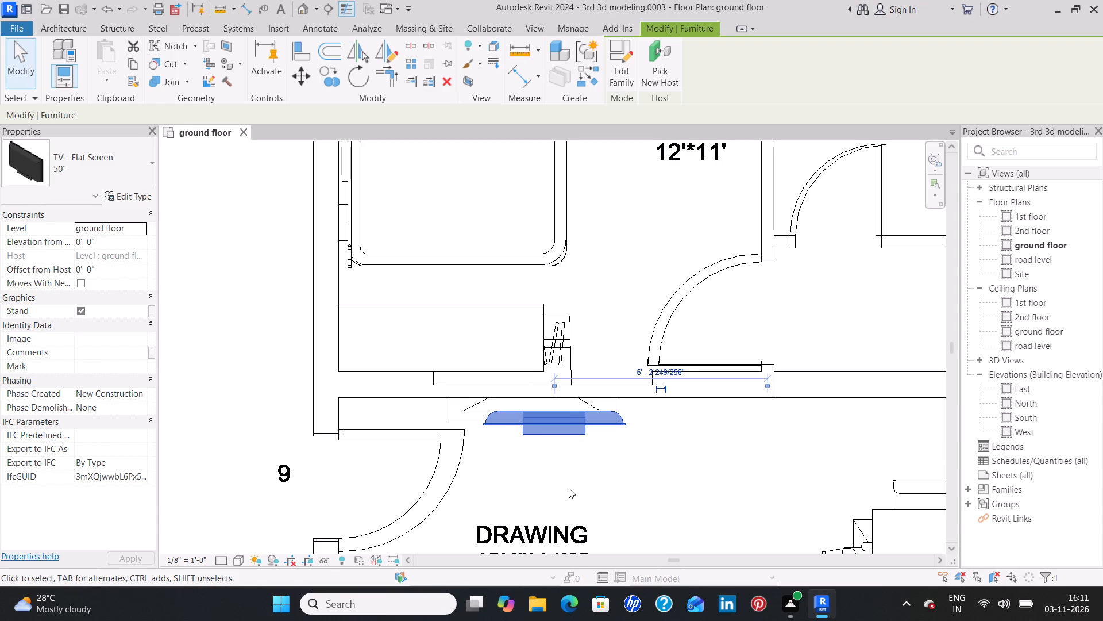
click(569, 488)
Nudge flat 6's drawing-room TV about 9" along the bedroom wall, away from the entrance door and toward the dining area.
scroll(511, 478, down, 6)
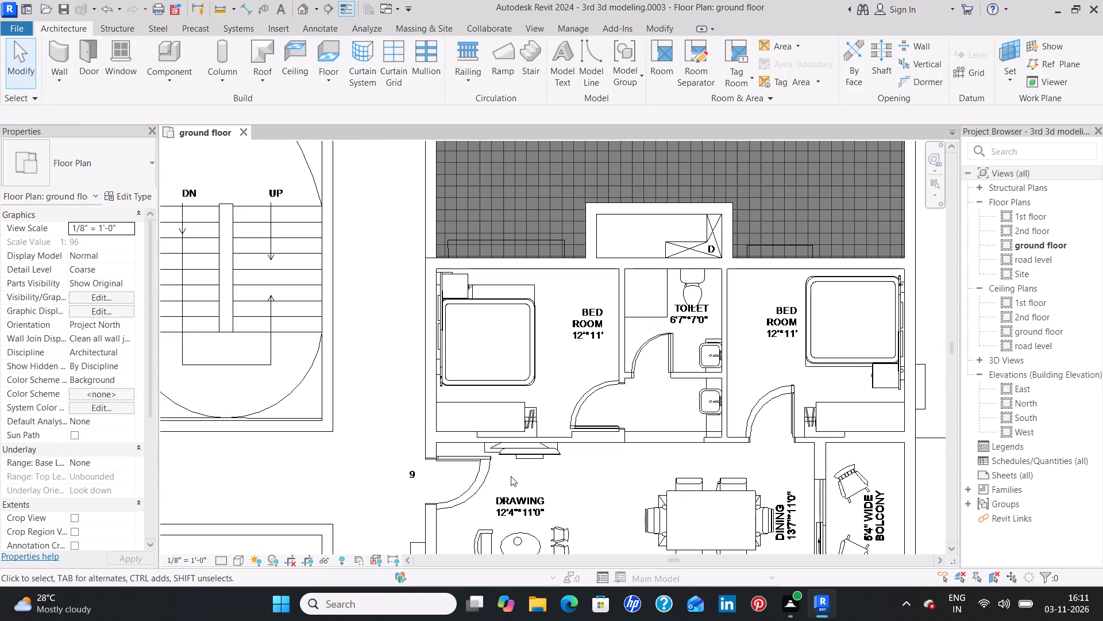
scroll(493, 475, down, 2)
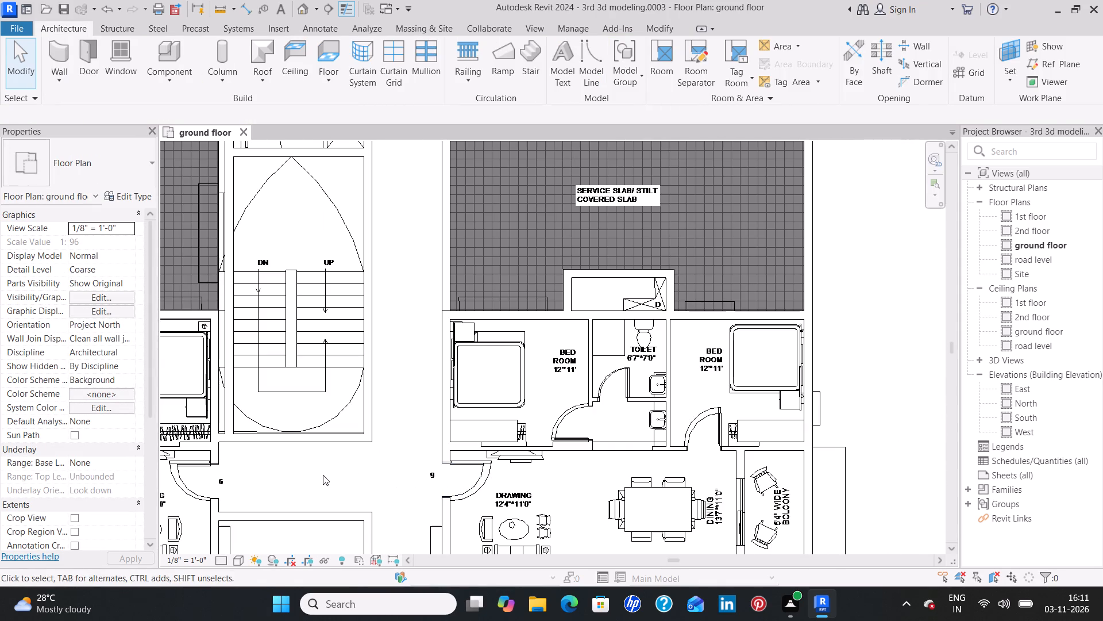
middle_drag(322, 475, 575, 480)
scroll(396, 466, up, 3)
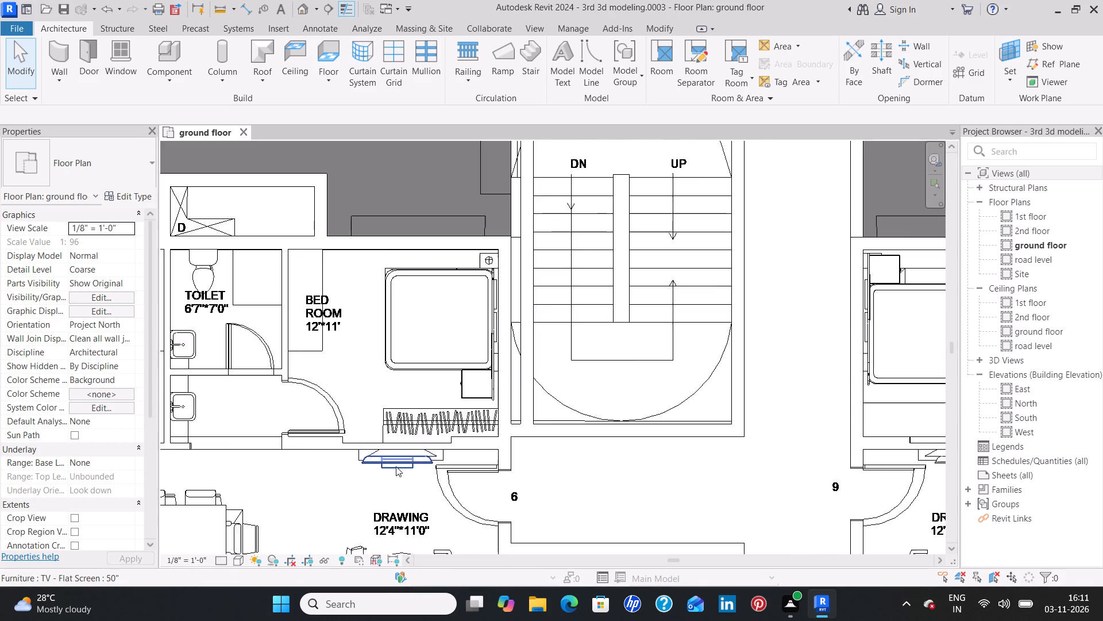
scroll(396, 466, up, 3)
click(396, 455)
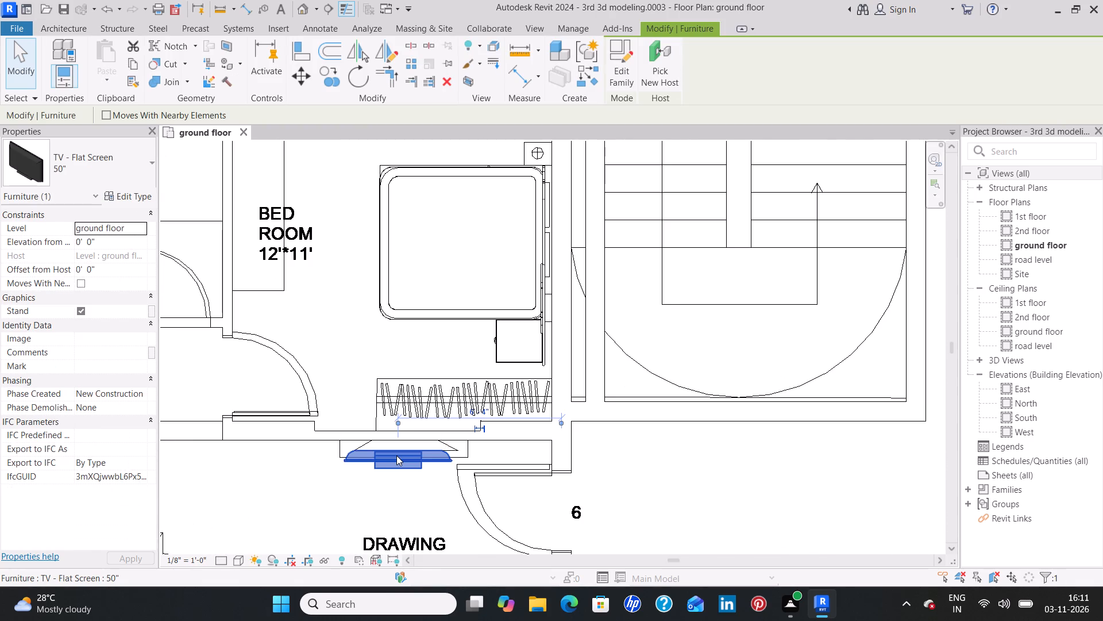
key(Left)
key(Left)
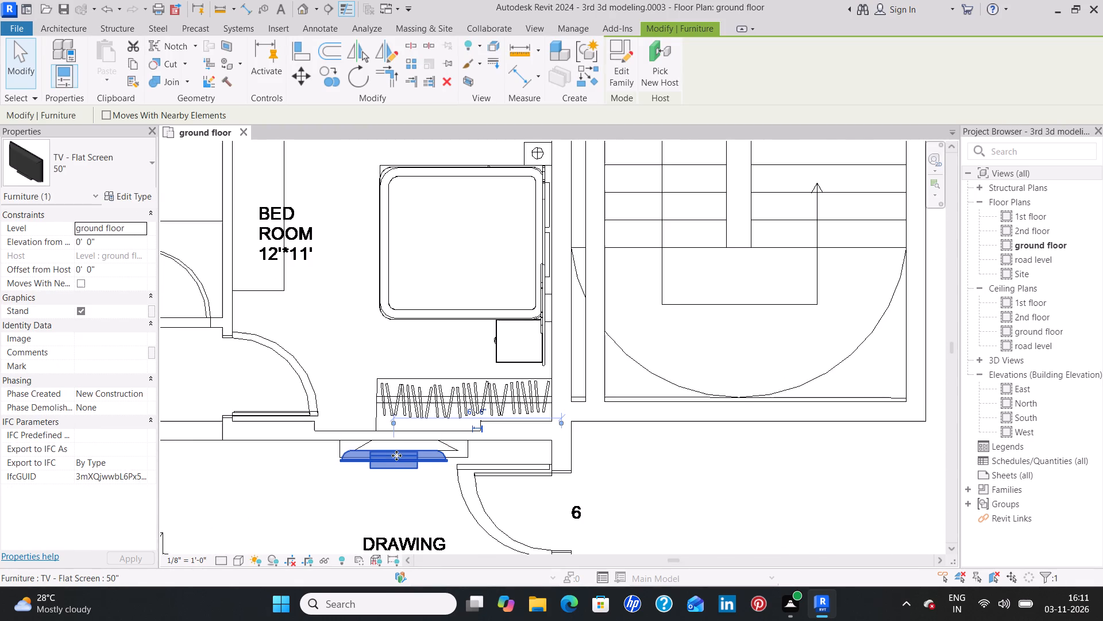
key(Left)
key(Left)
key(Left)
key(Left)
key(Left)
key(Left)
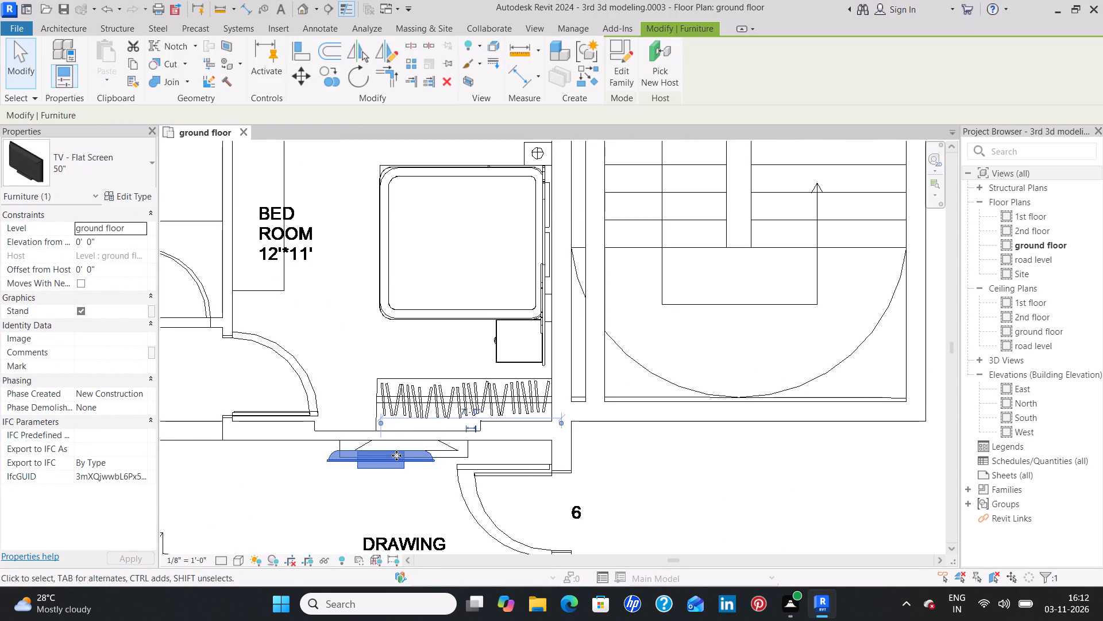
key(Left)
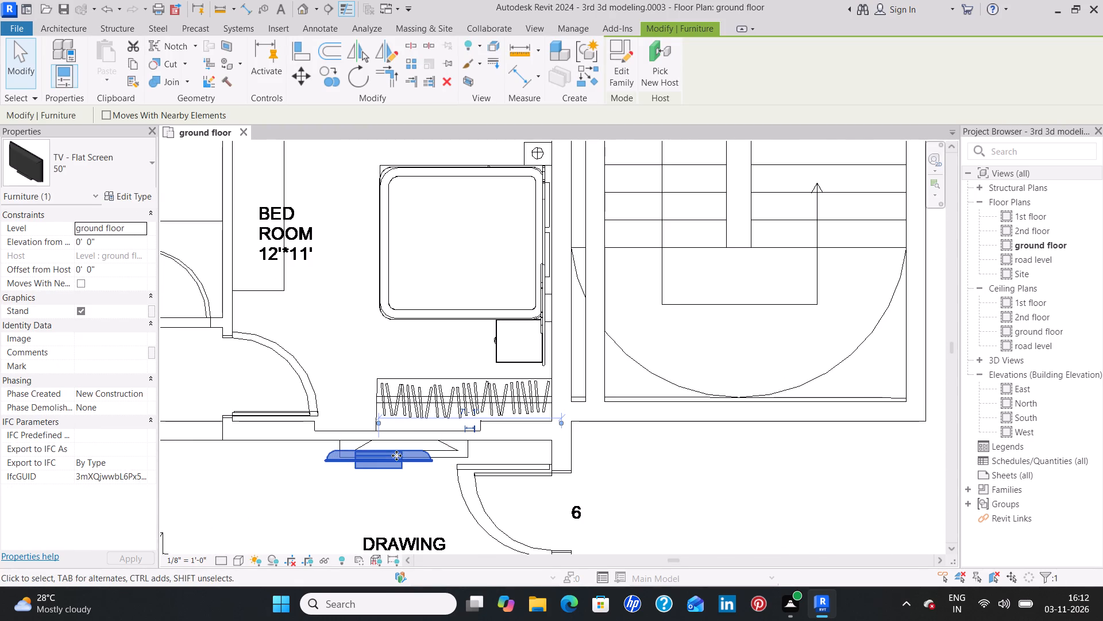
click(315, 491)
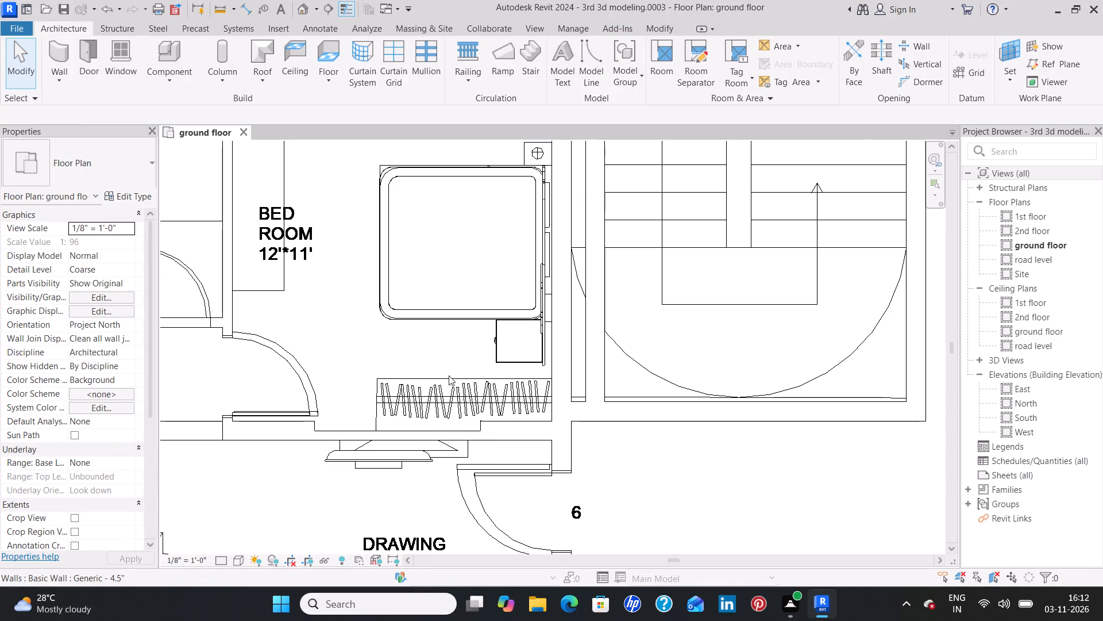
Examine the positions of the drawing-room TVs in flats 7 and 8 against the imported outlines and entrance doors.
scroll(447, 375, down, 6)
scroll(441, 278, down, 3)
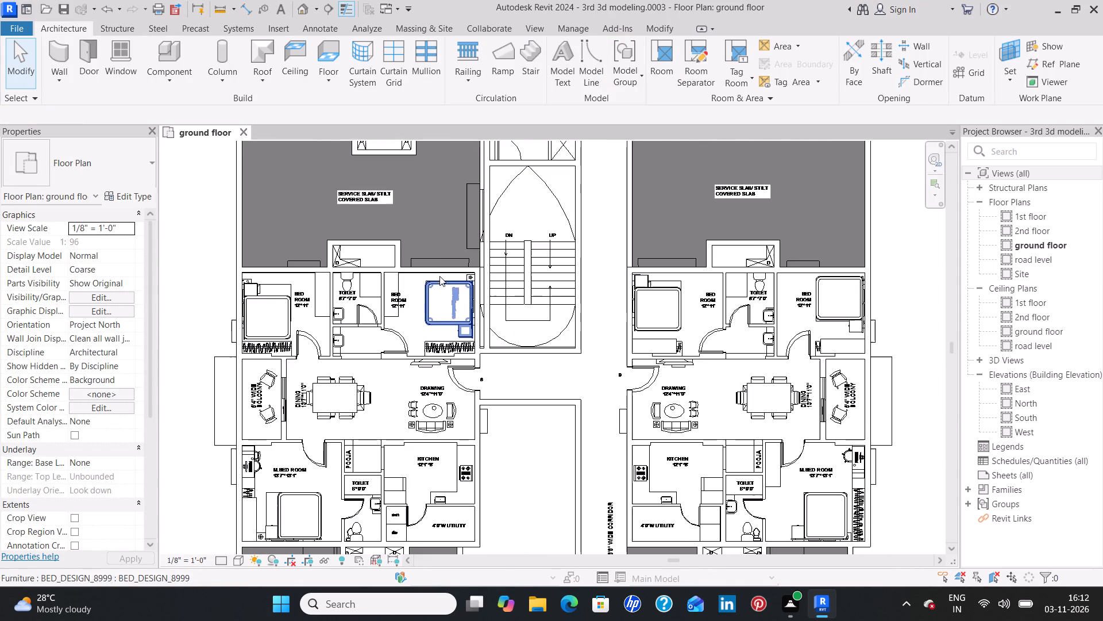
middle_drag(434, 236, 399, 524)
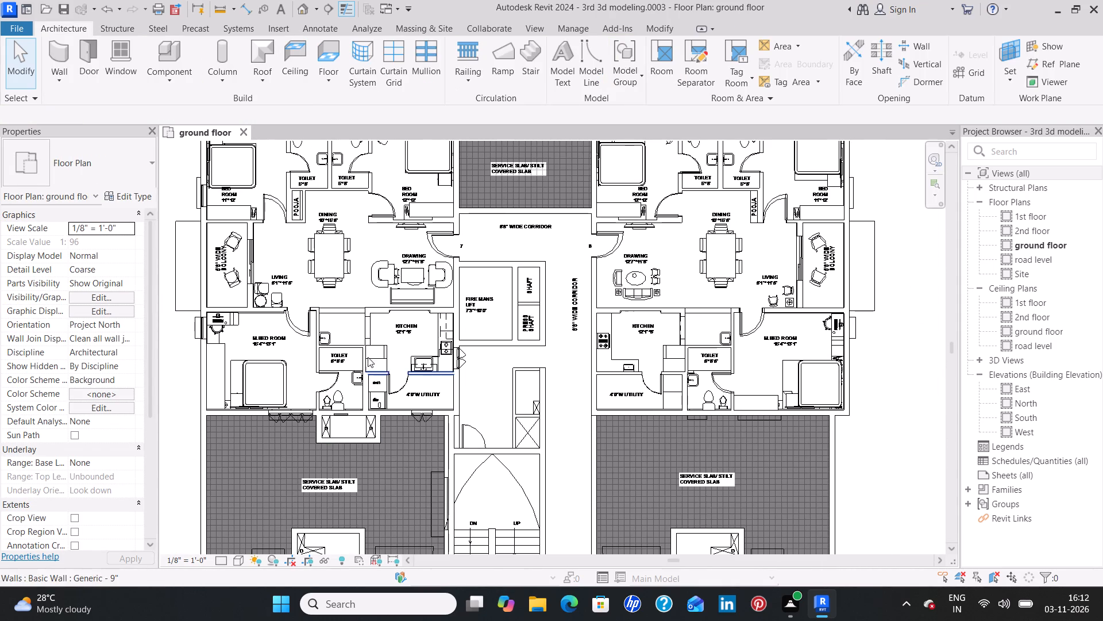
middle_drag(382, 323, 372, 450)
scroll(403, 340, up, 1)
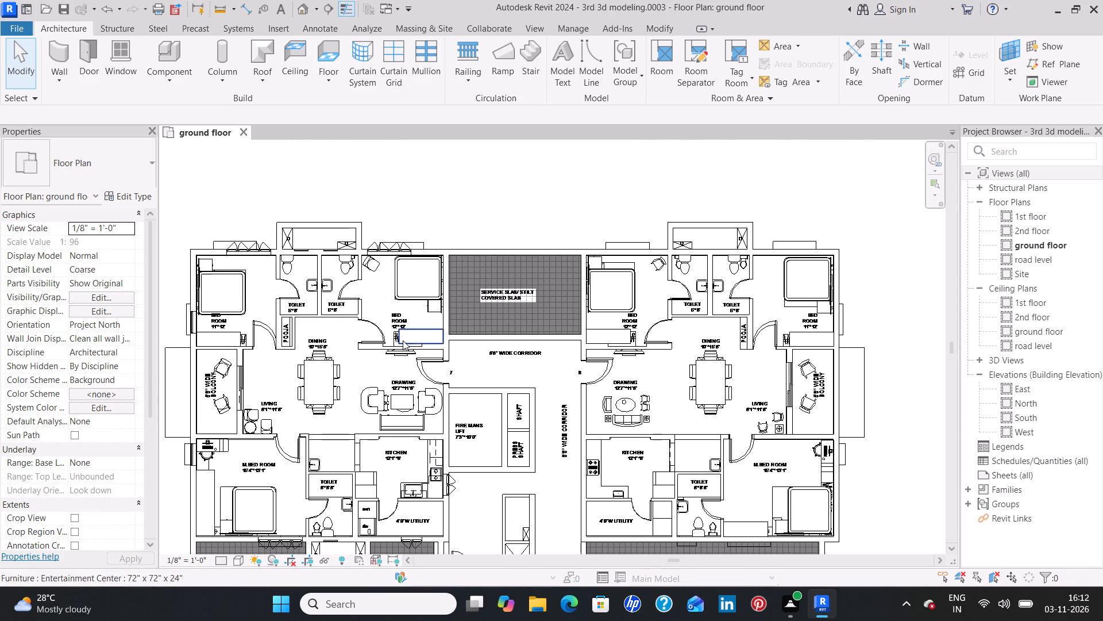
scroll(403, 340, up, 6)
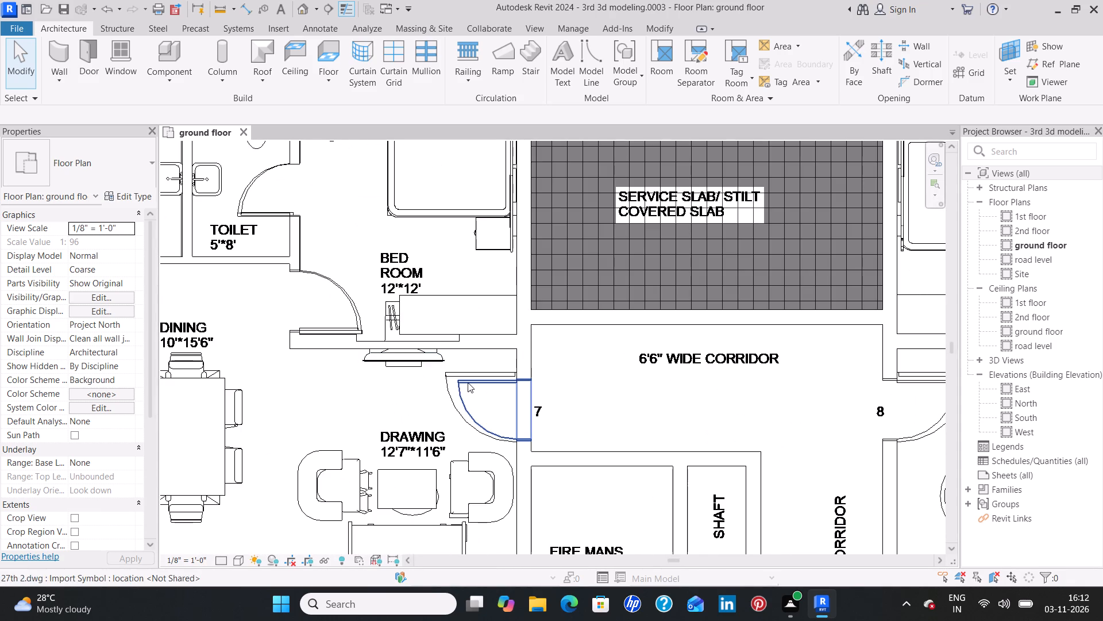
scroll(772, 408, down, 3)
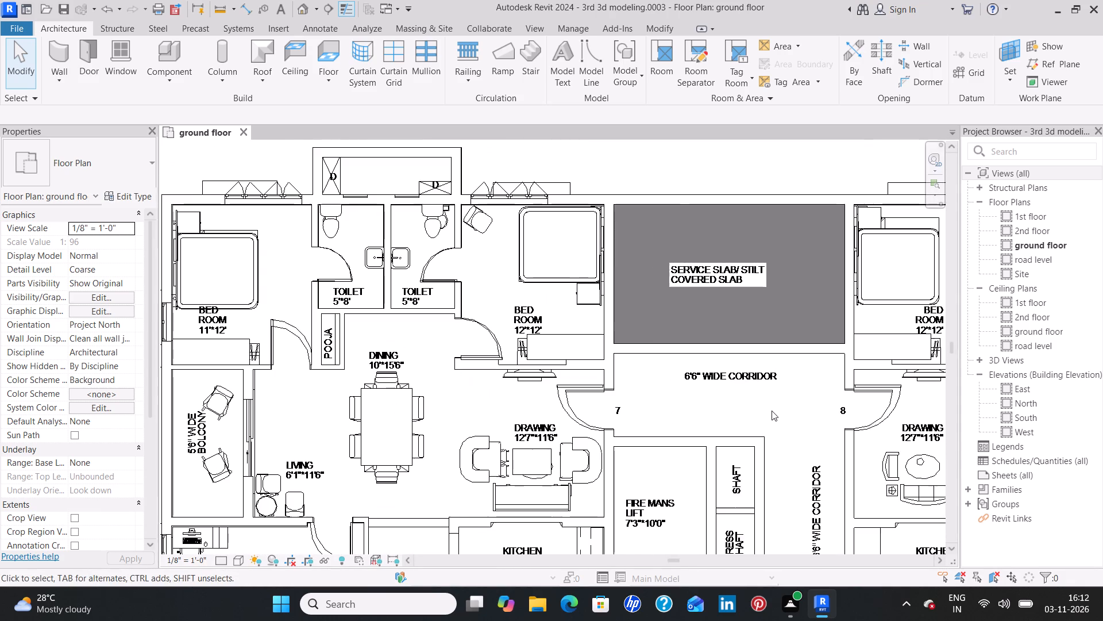
middle_drag(772, 411, 611, 411)
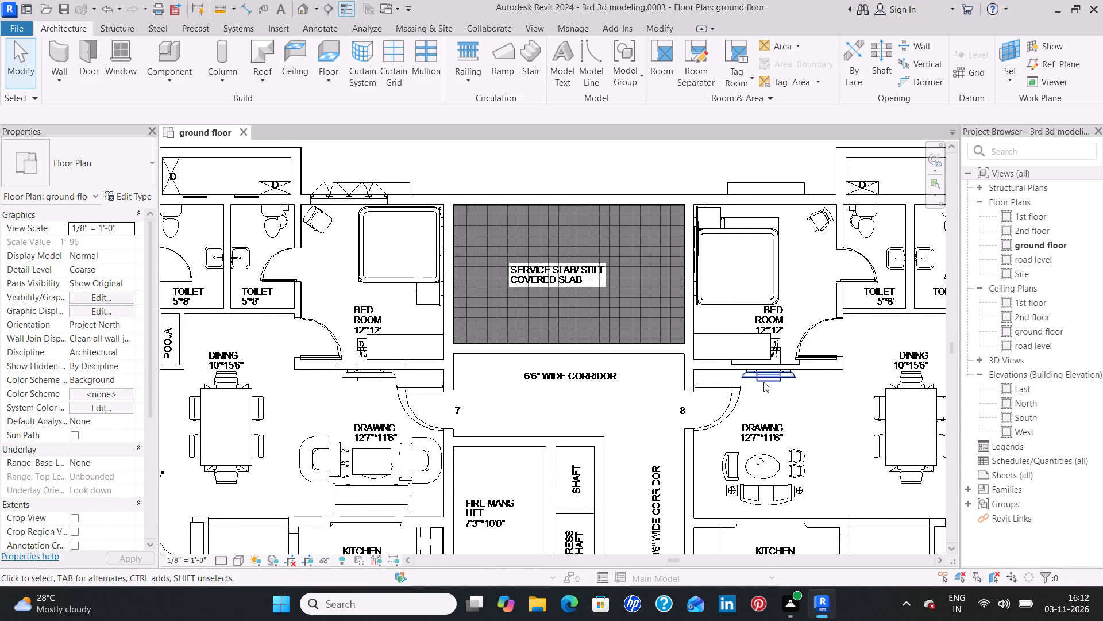
scroll(628, 490, down, 1)
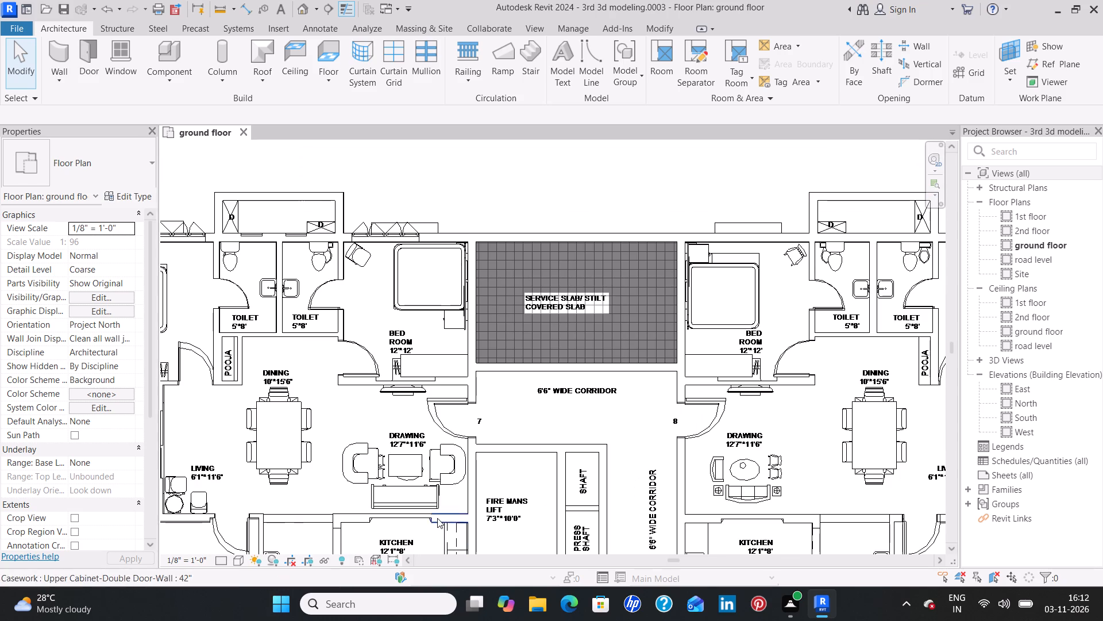
middle_drag(388, 533, 391, 308)
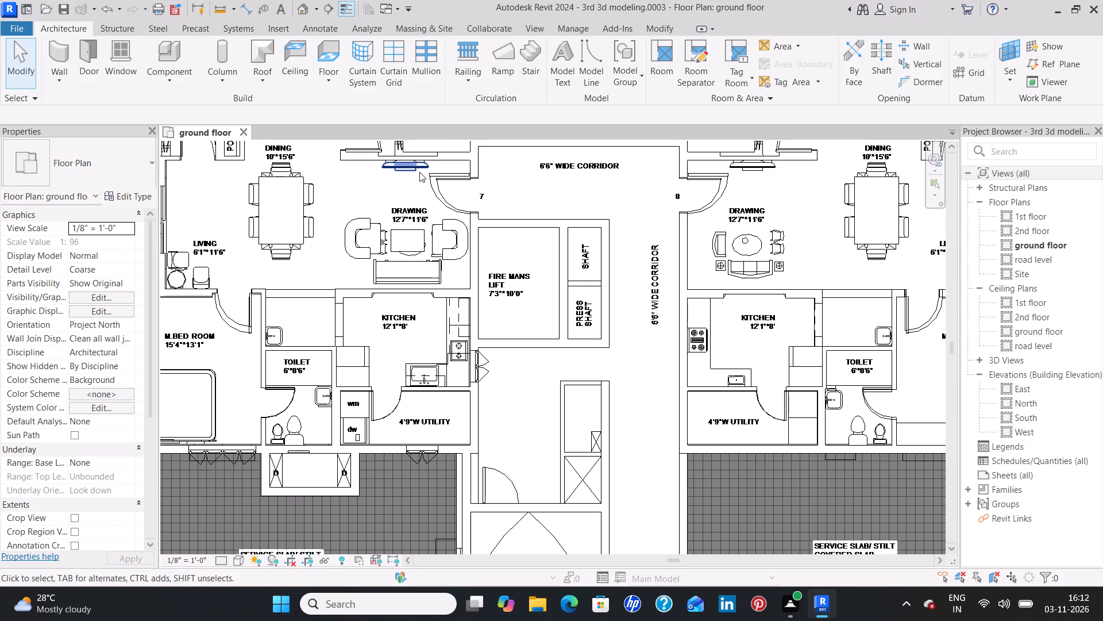
middle_drag(419, 172, 426, 303)
scroll(426, 304, up, 1)
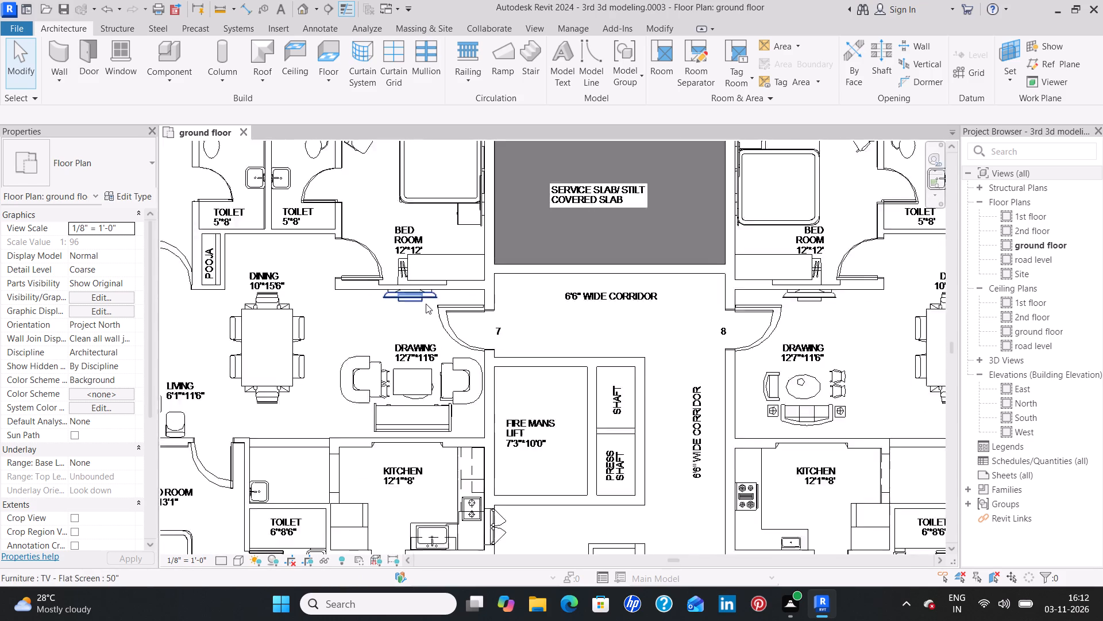
scroll(426, 304, up, 8)
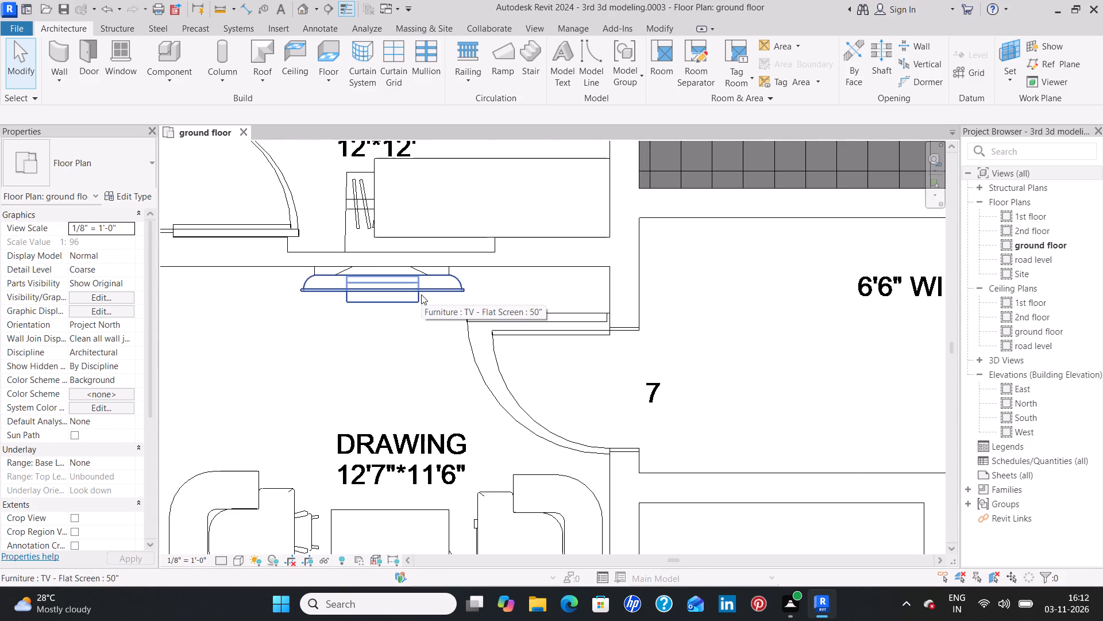
scroll(421, 294, down, 9)
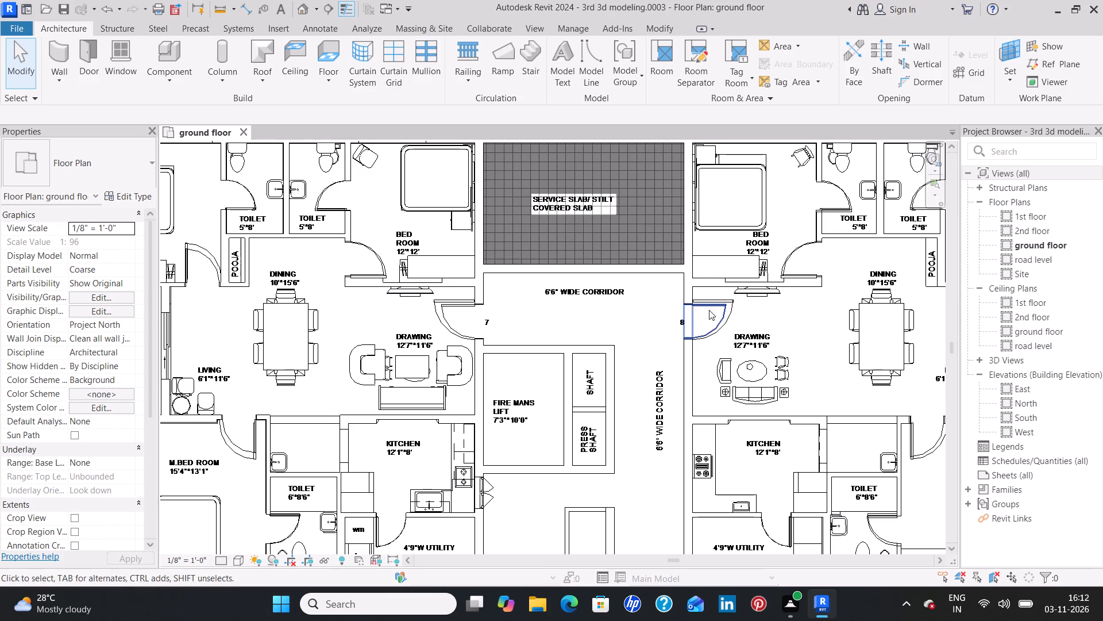
middle_drag(763, 305, 694, 308)
Nudge flat 6's drawing-room TV back about 7" toward the entrance door, to about 6'-6" from the entrance wall, and deselect it.
scroll(669, 355, down, 4)
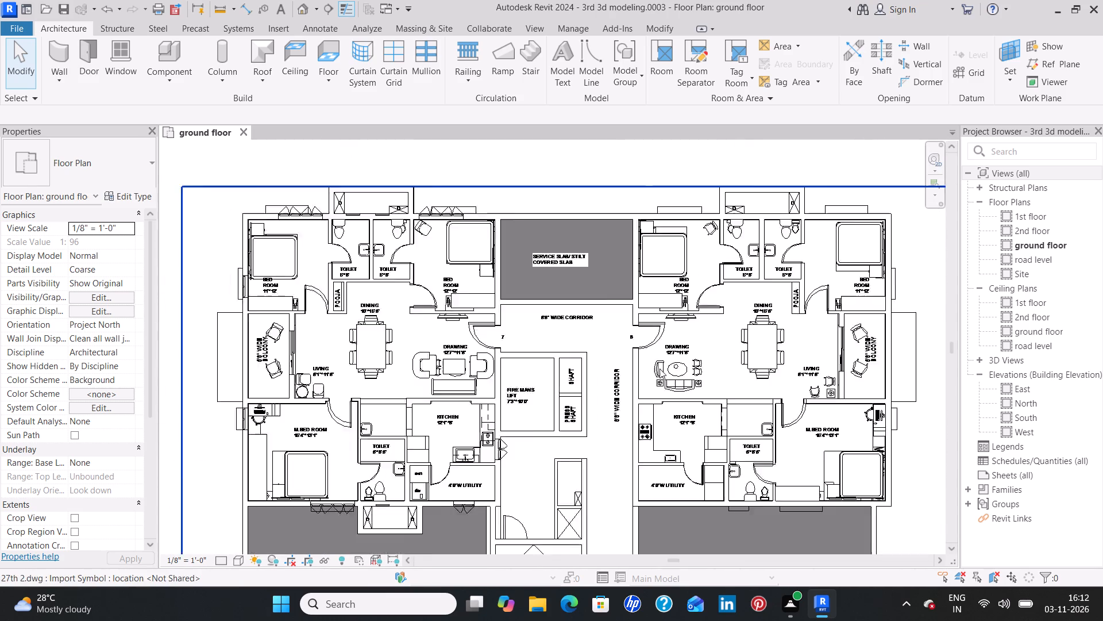
scroll(660, 369, down, 3)
middle_drag(533, 496, 491, 254)
scroll(487, 351, up, 7)
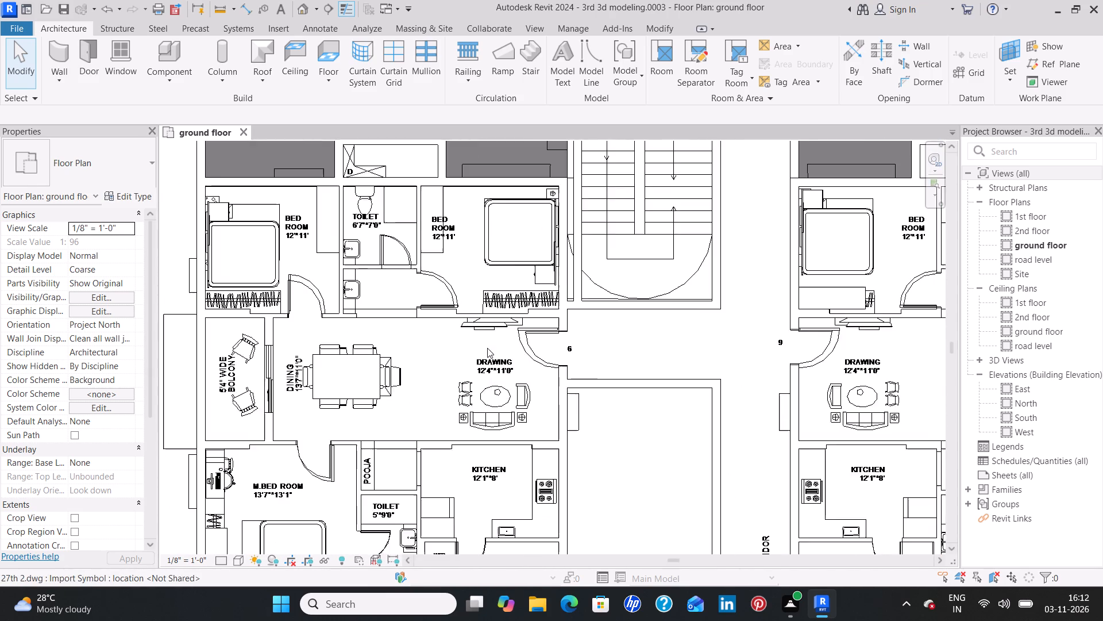
scroll(487, 344, up, 7)
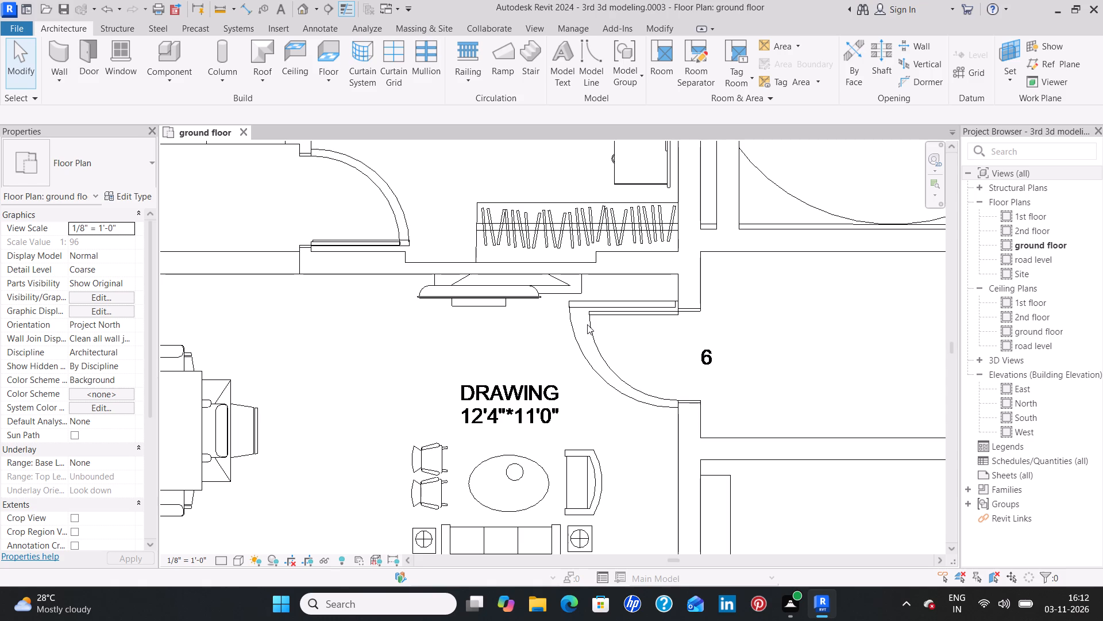
click(522, 295)
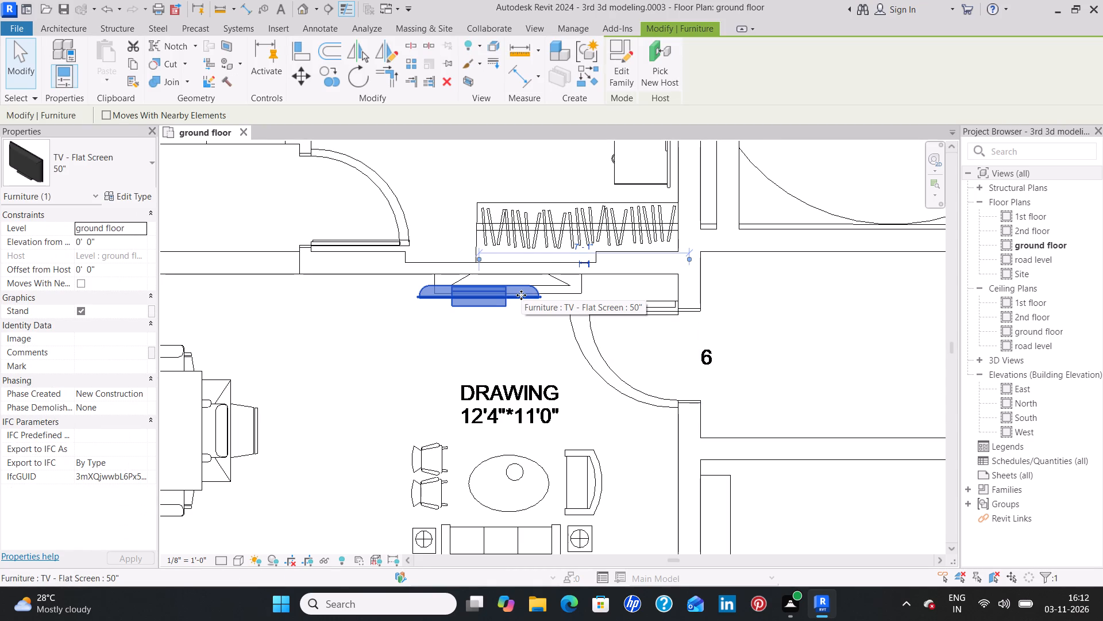
key(Right)
key(Right)
key(Right)
key(Right)
key(Right)
key(Right)
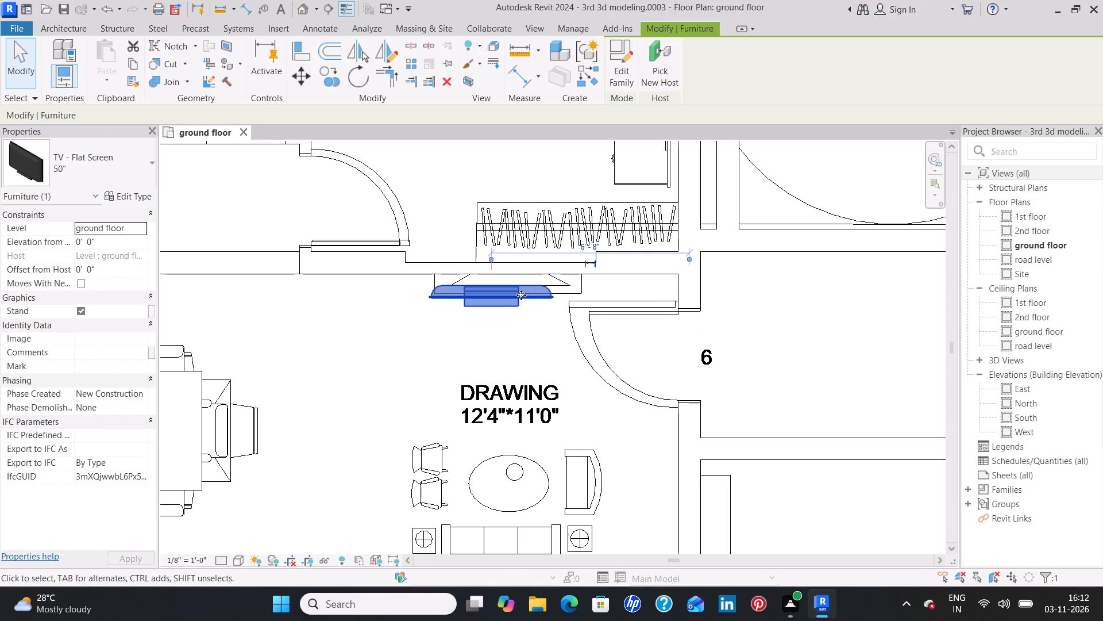
key(Right)
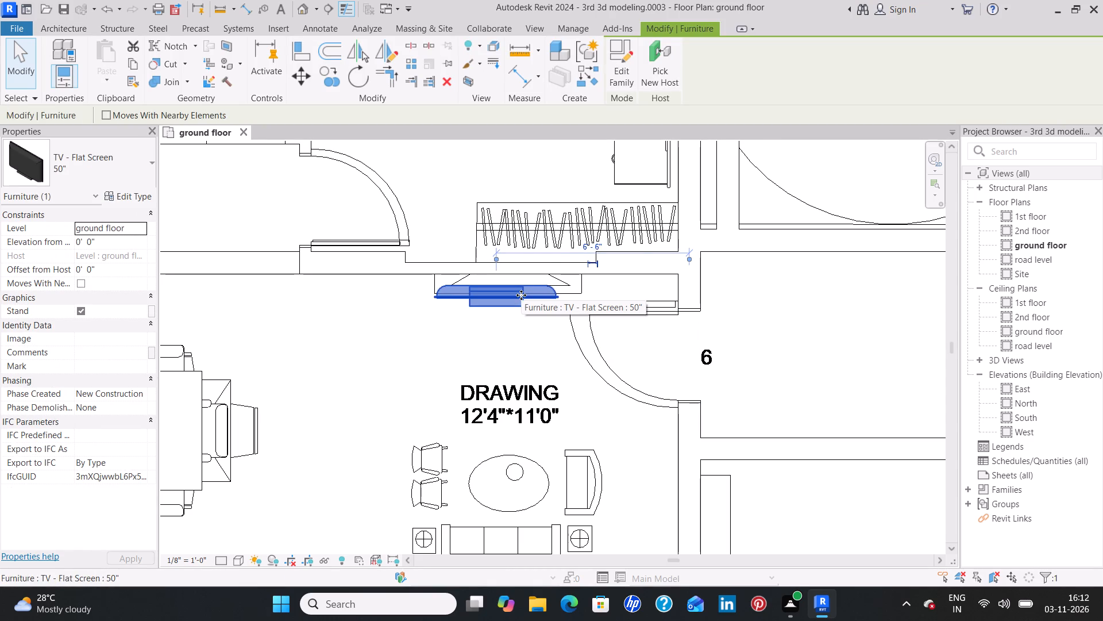
click(754, 336)
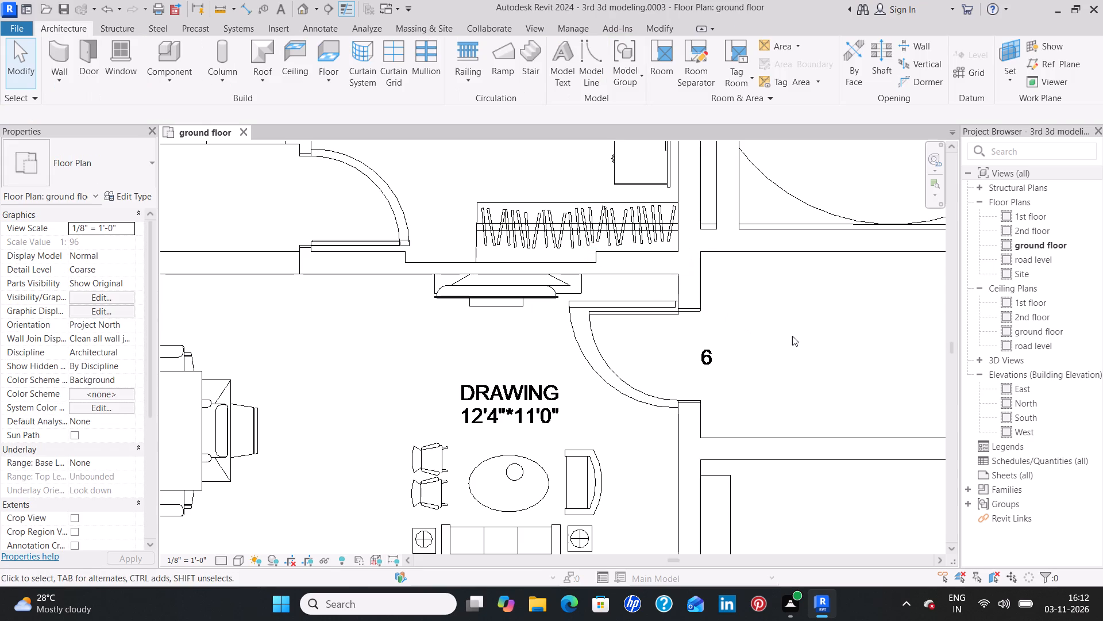
Nudge flat 9's drawing-room TV about 2" along the bedroom wall toward the entrance door and deselect it.
middle_drag(793, 336, 412, 346)
scroll(427, 343, down, 2)
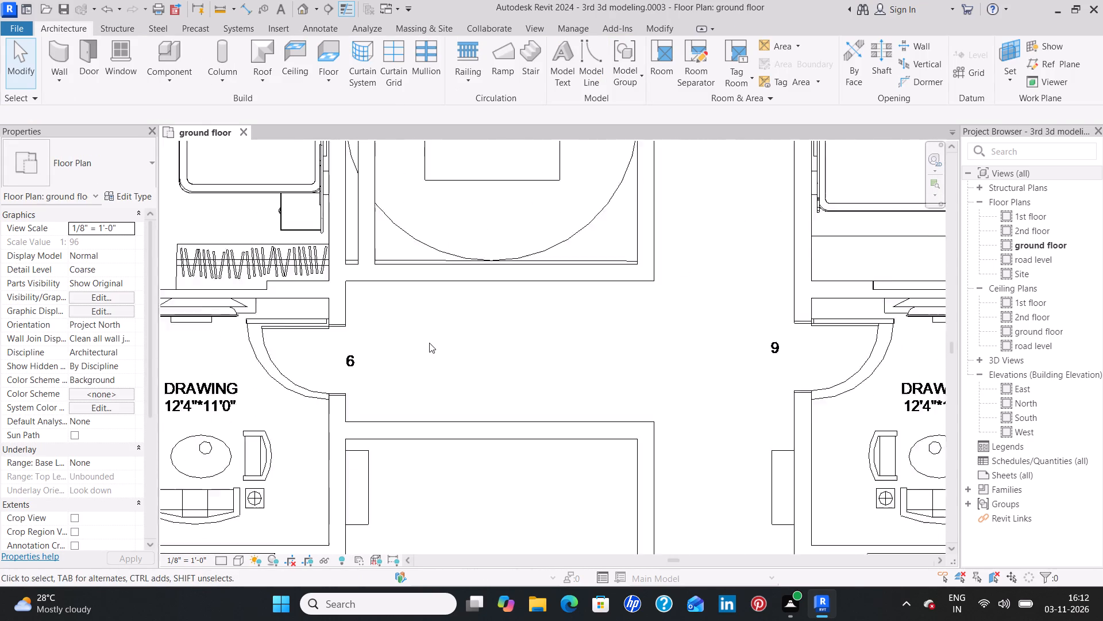
scroll(429, 343, down, 2)
middle_drag(795, 364, 597, 379)
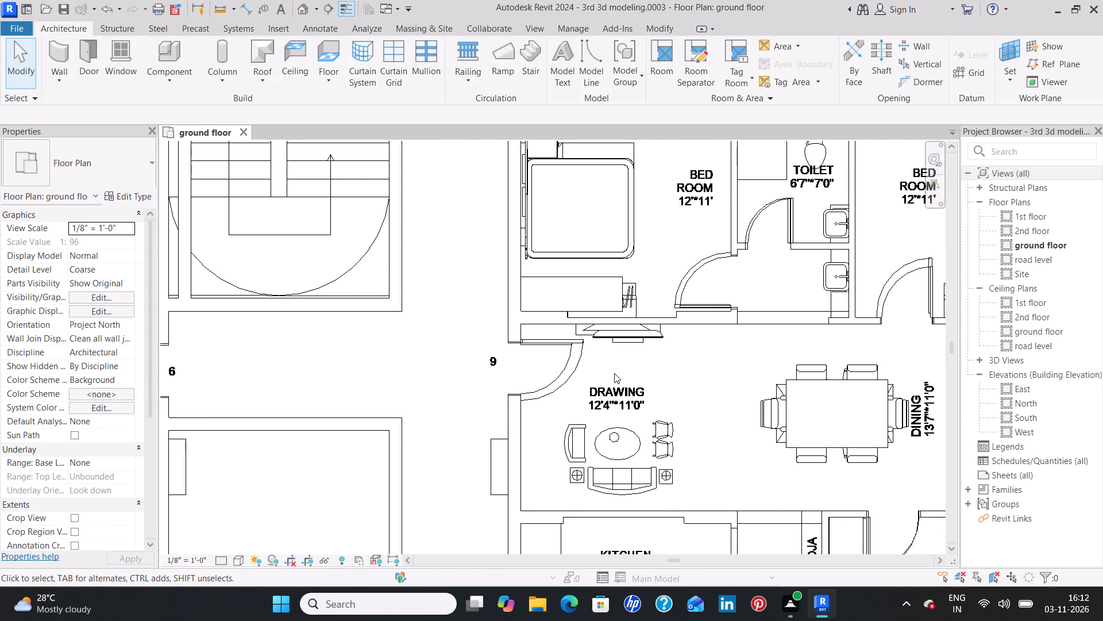
scroll(622, 332, up, 4)
click(622, 332)
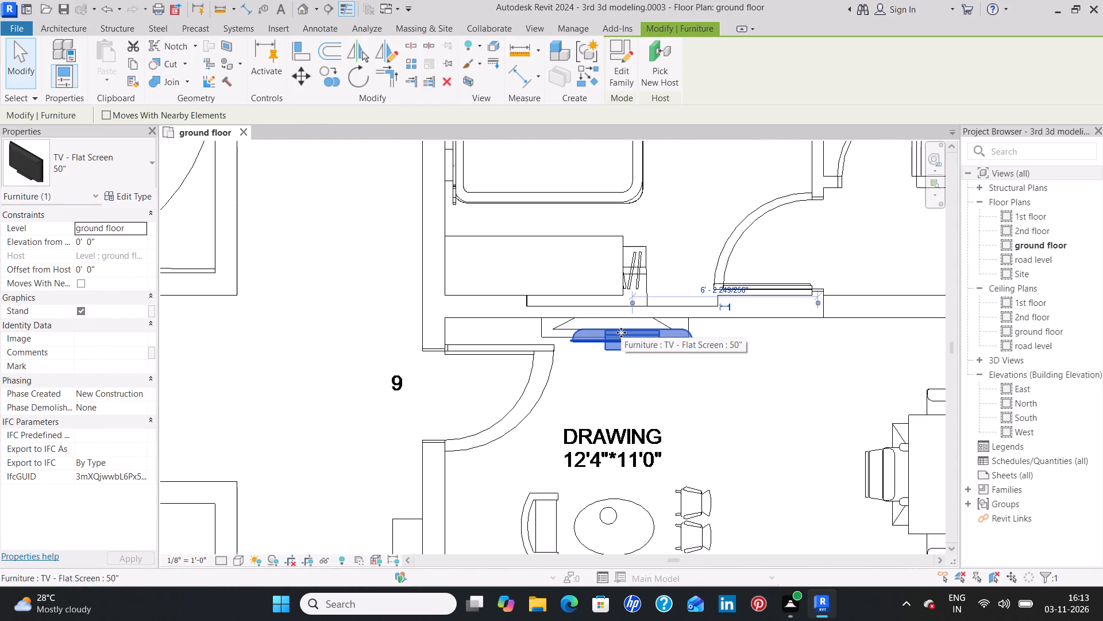
key(Left)
key(Left)
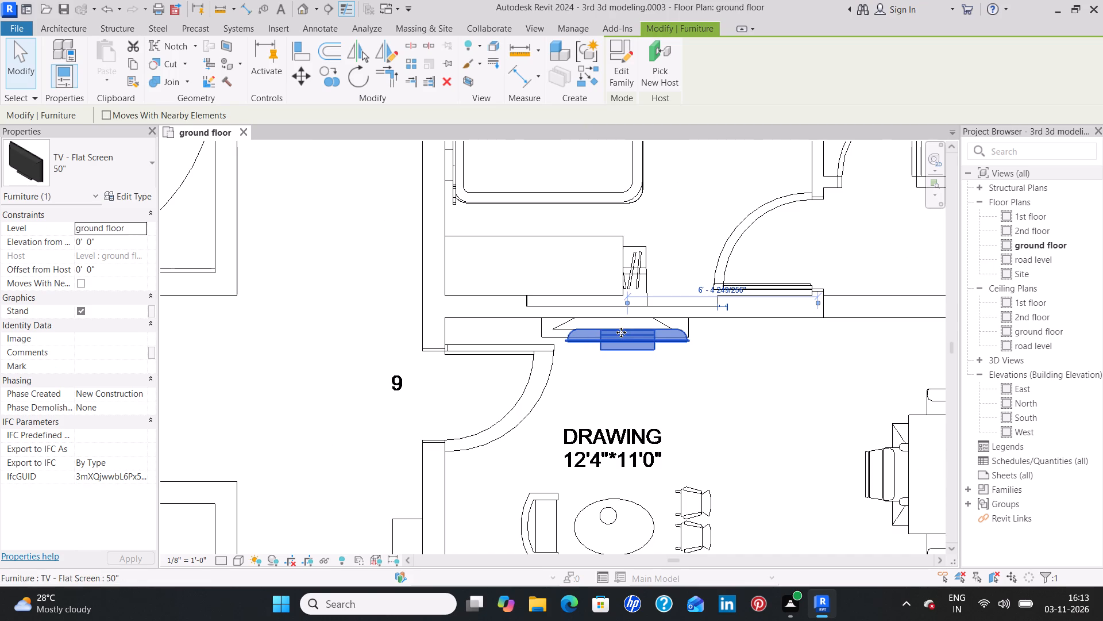
click(605, 400)
Place a matching 50" flat-screen TV in flat 10's drawing room, centred on the imported outline along the bedroom wall and facing the sofas.
scroll(458, 435, down, 5)
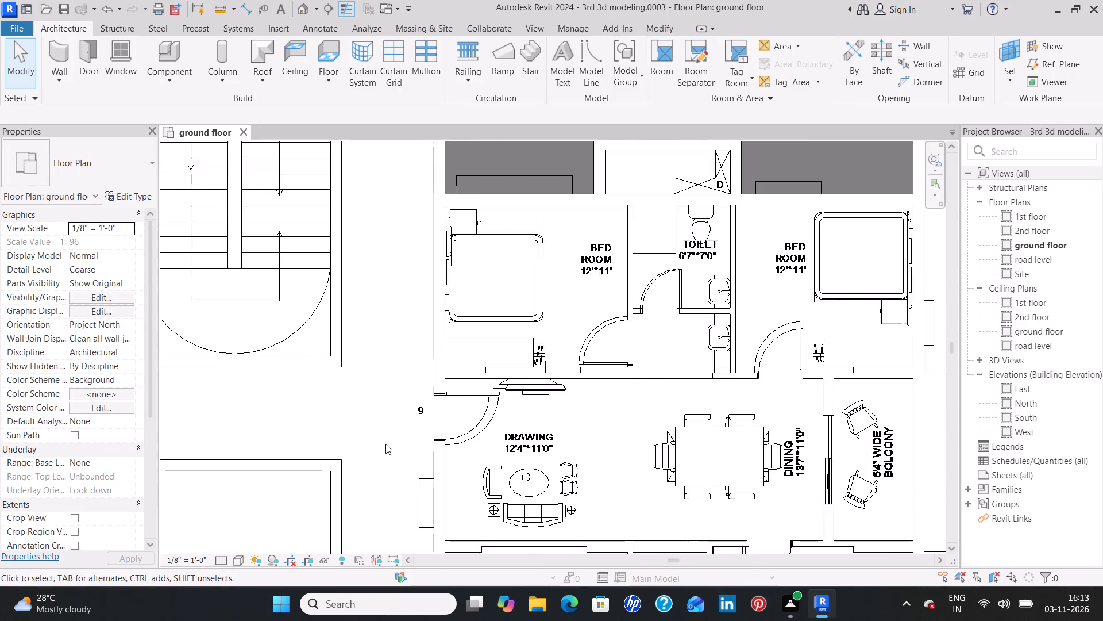
scroll(372, 454, down, 4)
middle_drag(358, 503, 387, 119)
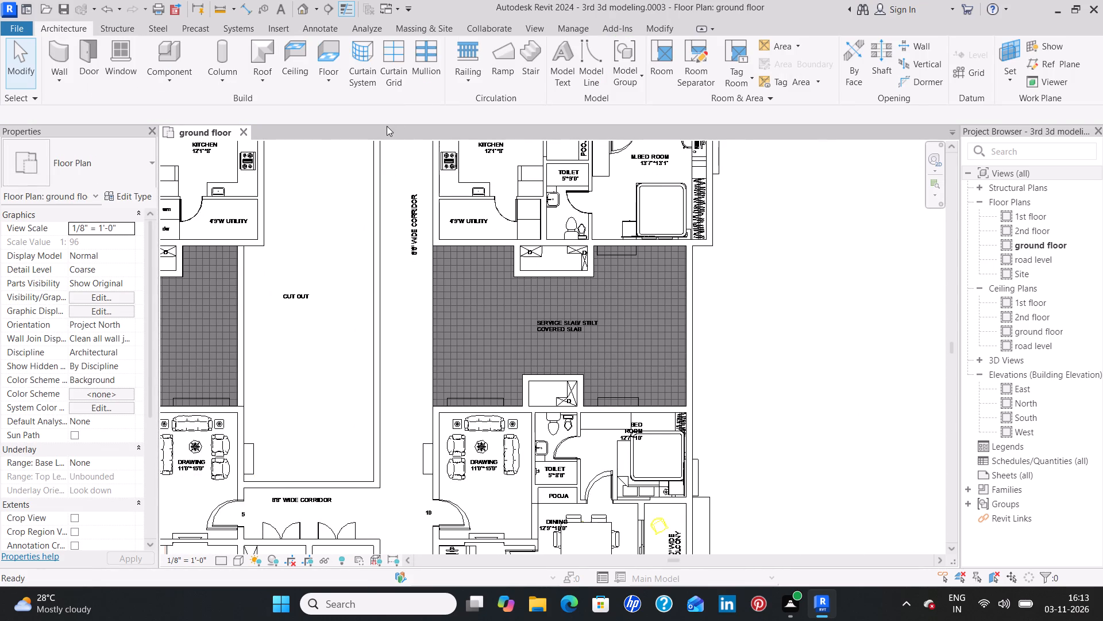
middle_drag(385, 127, 373, 384)
middle_drag(400, 224, 394, 432)
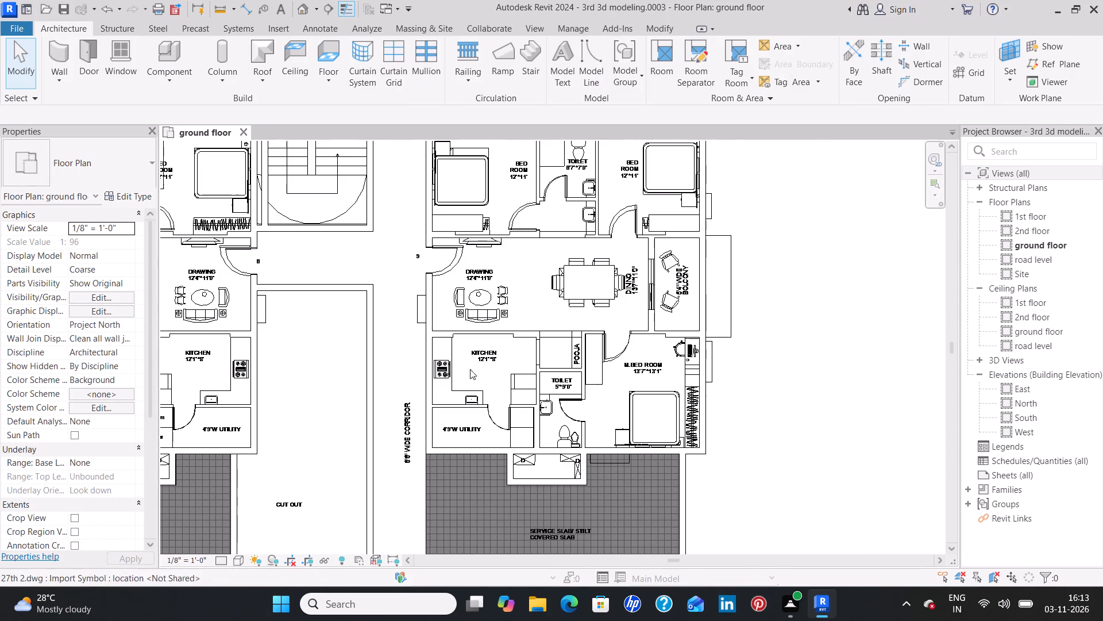
click(488, 247)
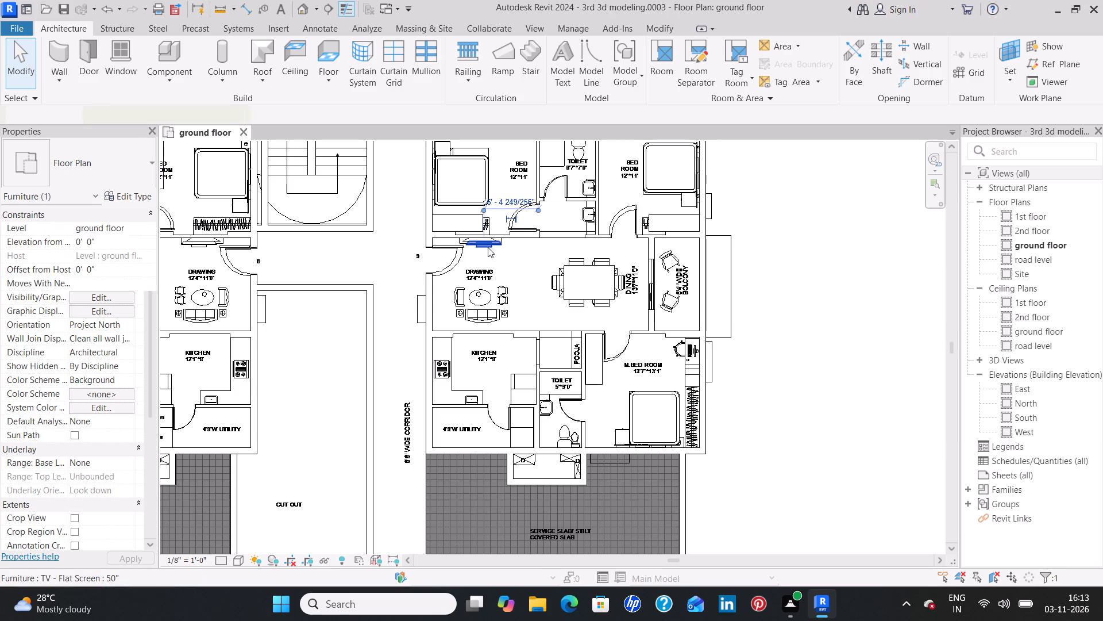
text(cs)
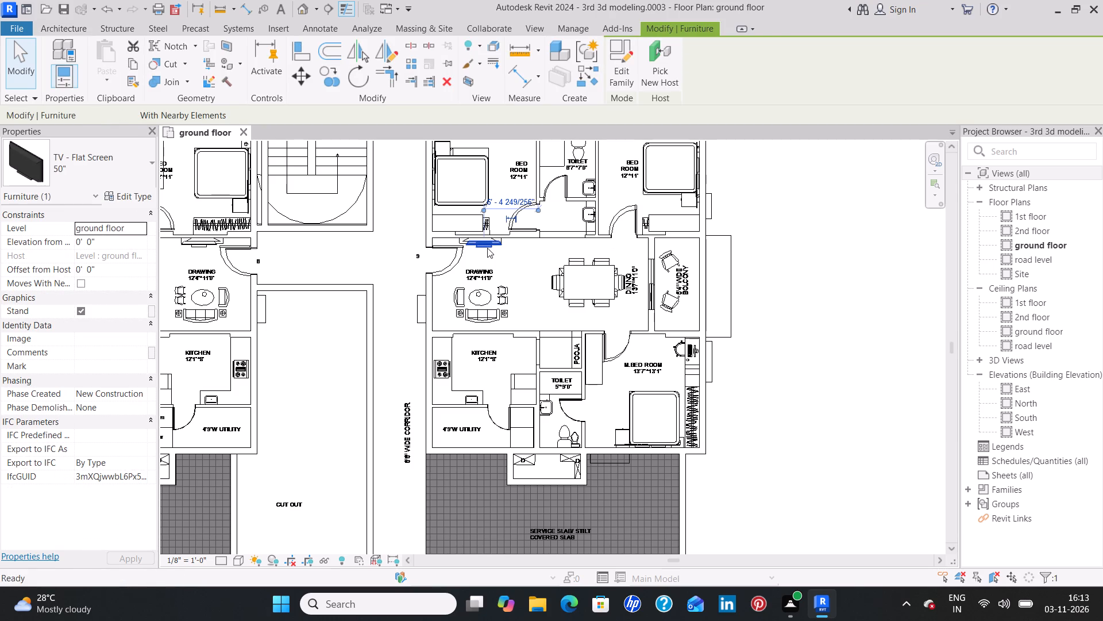
scroll(497, 512, down, 2)
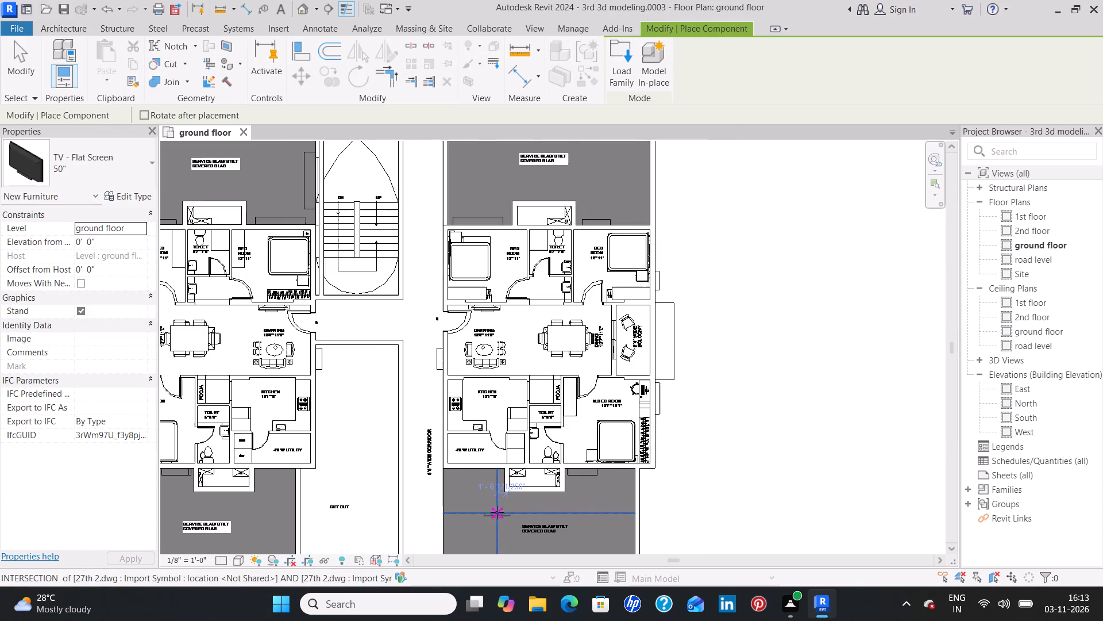
middle_drag(496, 516, 500, 309)
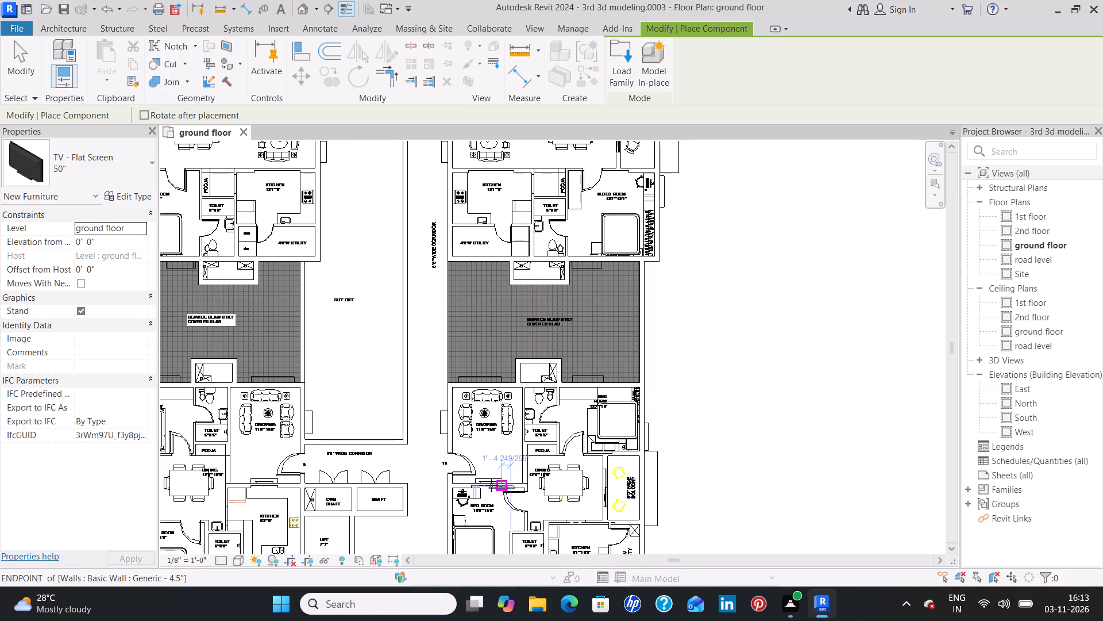
scroll(491, 484, up, 17)
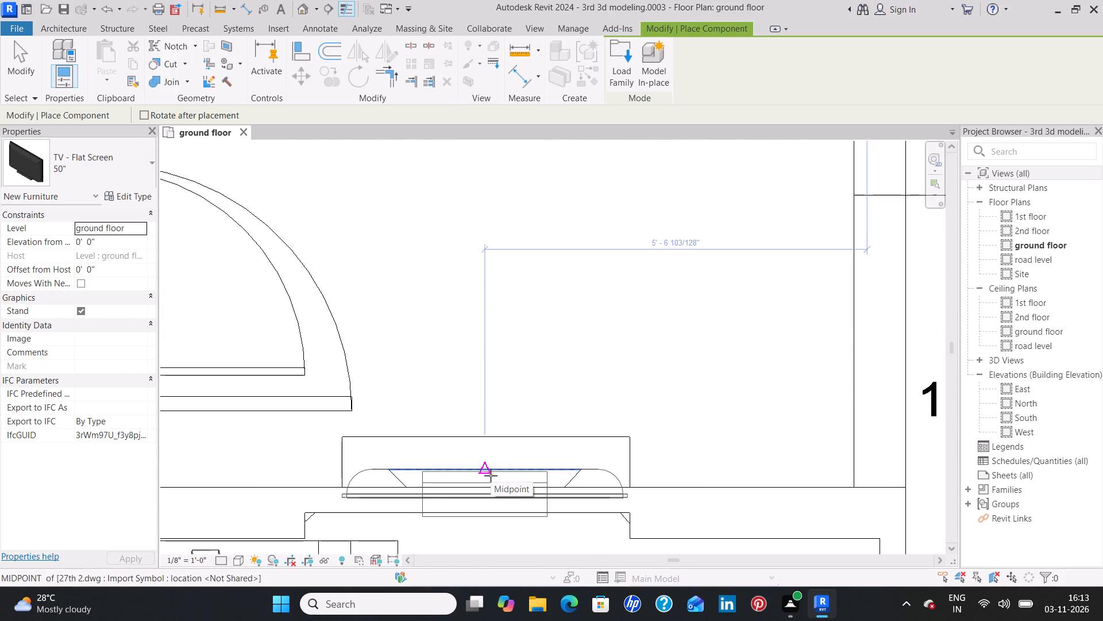
key(space)
key(space)
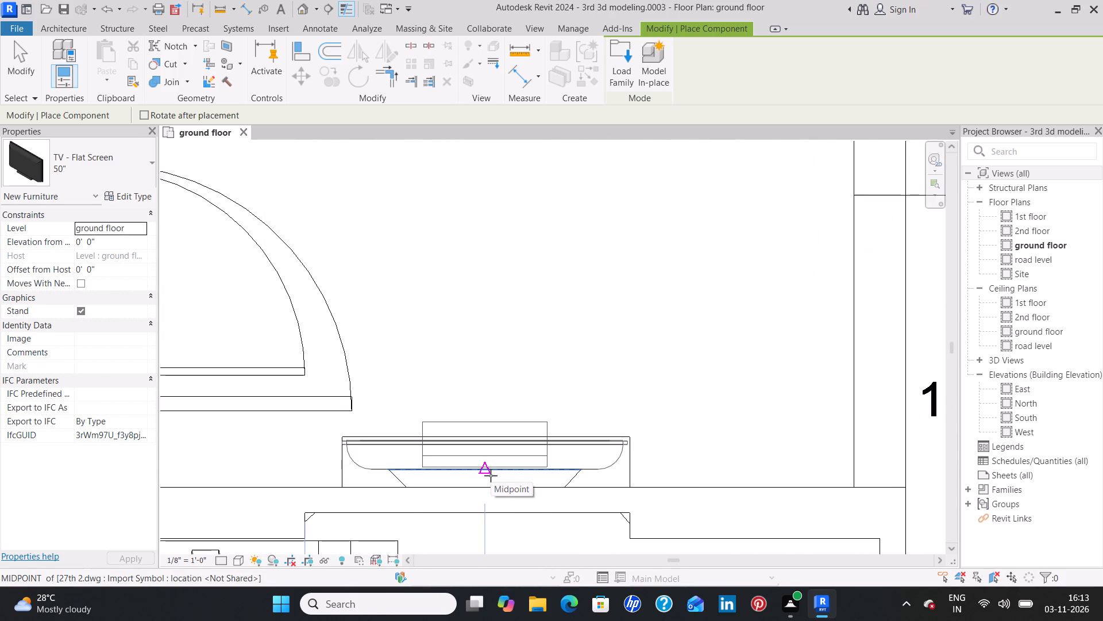
click(491, 476)
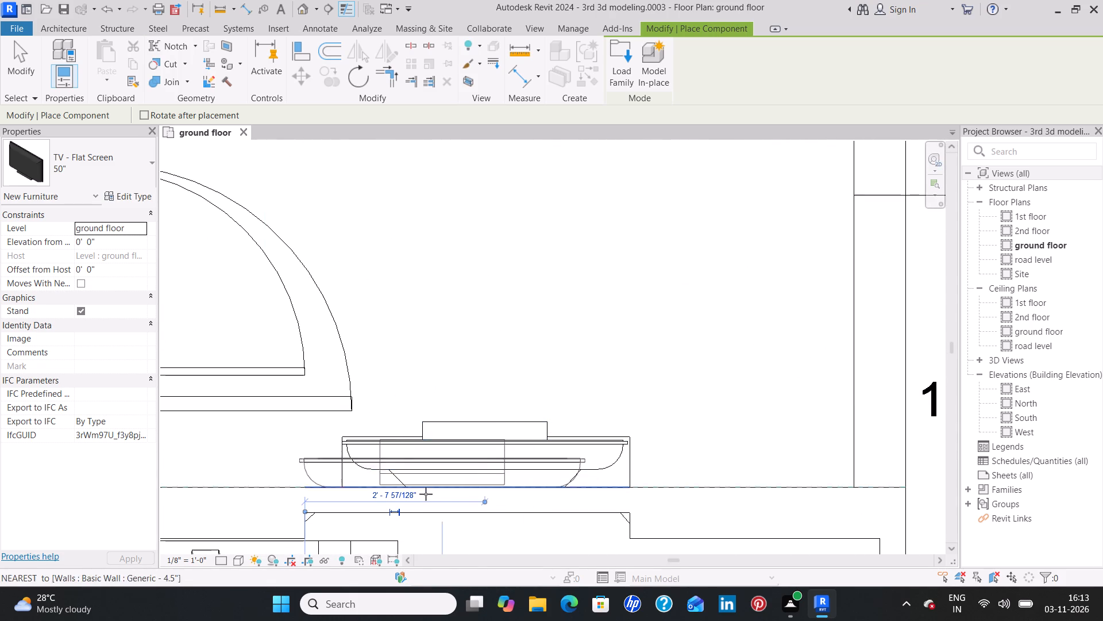
Place another 50" flat-screen TV in flat 5's drawing room, centred on the imported TV outline along the kitchen wall.
scroll(407, 466, down, 4)
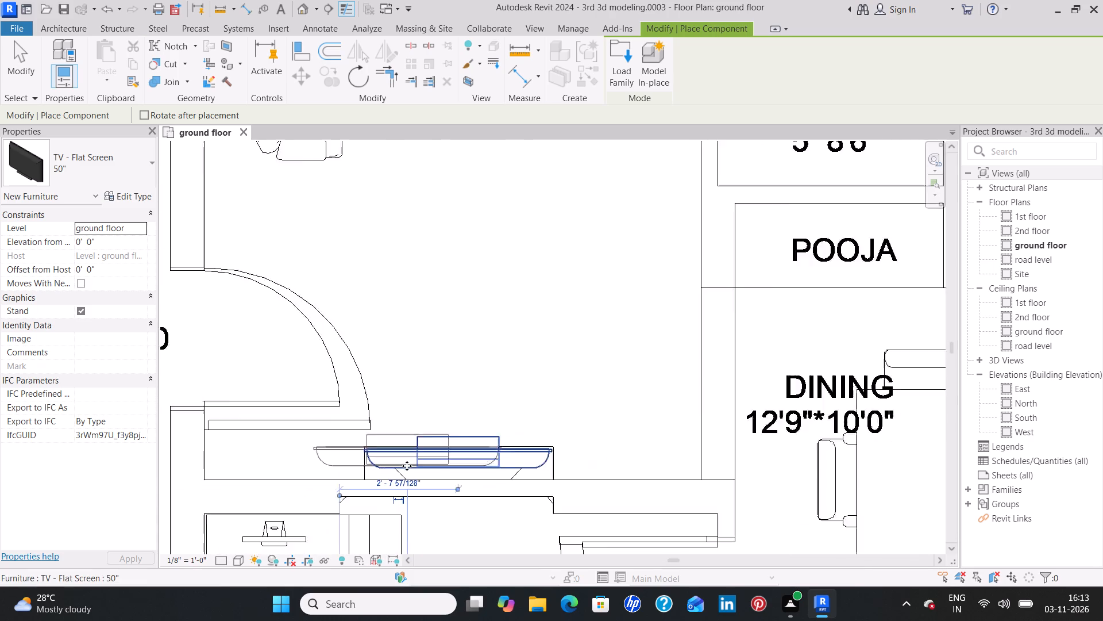
scroll(407, 466, down, 3)
middle_drag(399, 417, 659, 397)
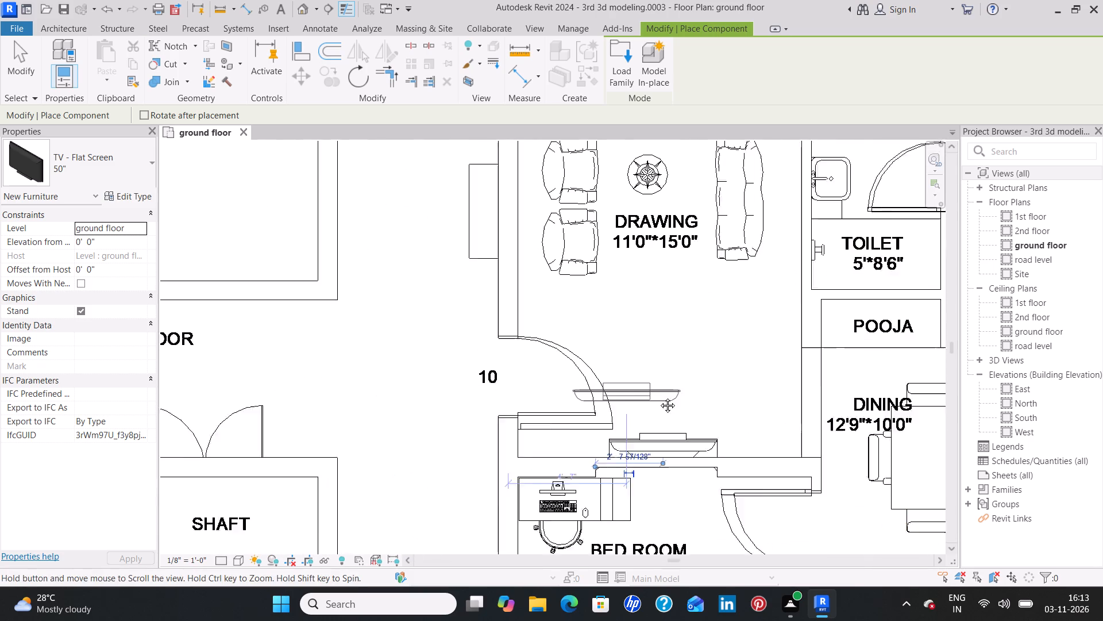
middle_drag(659, 397, 663, 397)
scroll(653, 398, down, 3)
scroll(521, 424, down, 2)
scroll(433, 414, down, 3)
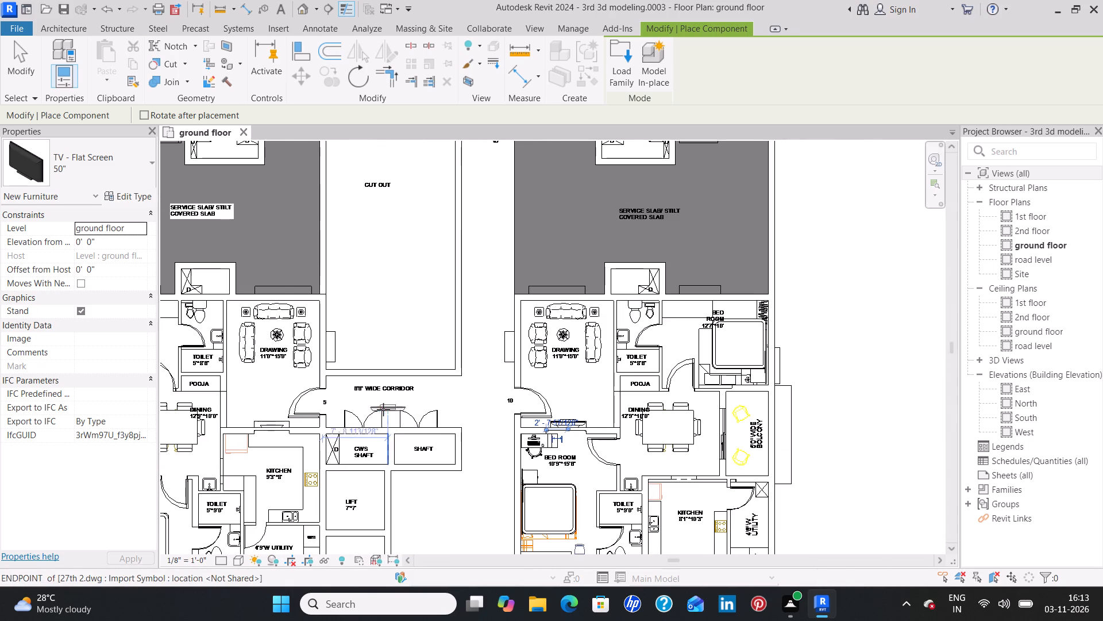
middle_drag(383, 409, 615, 339)
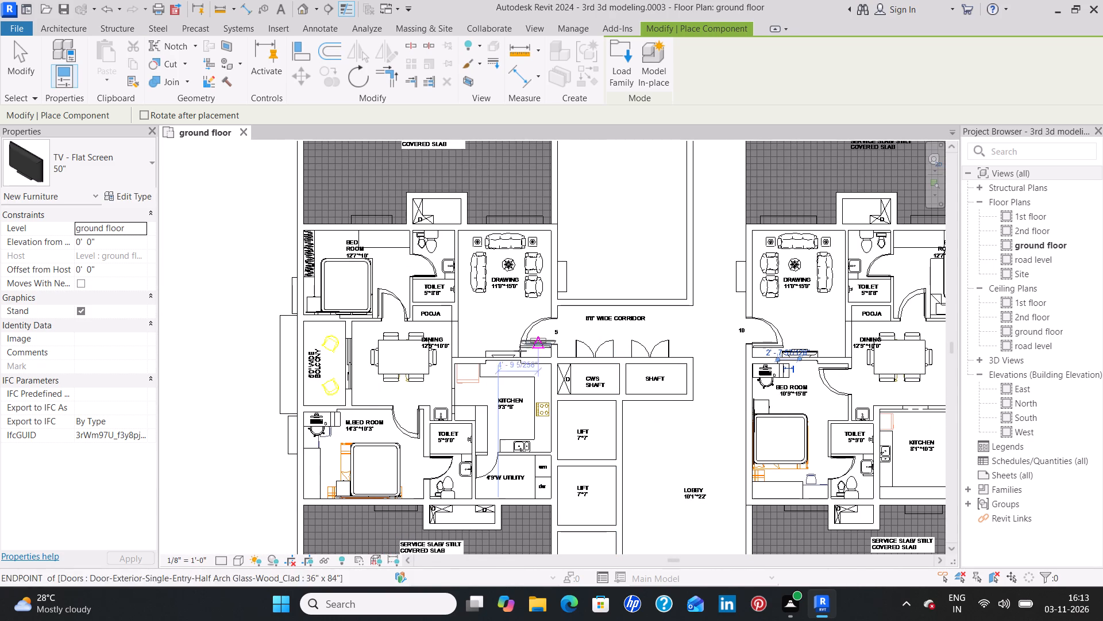
scroll(497, 351, up, 13)
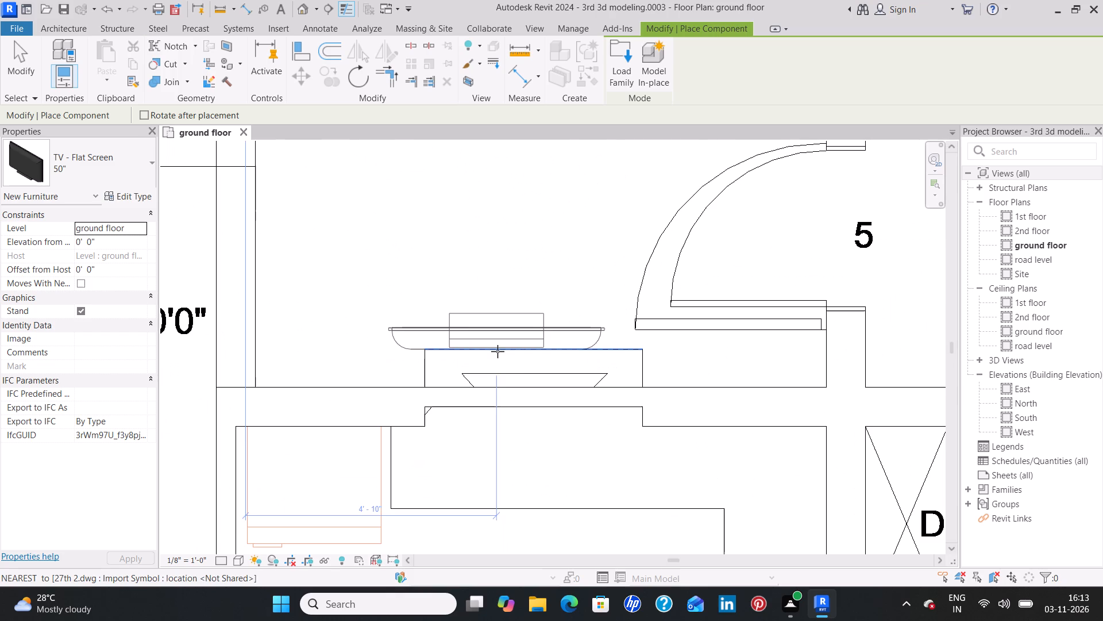
click(526, 371)
Place a 50" flat-screen TV, turned 180°, in flat 4's drawing room at the imported outline's midpoint on the bedroom wall, and end placement.
scroll(501, 380, down, 7)
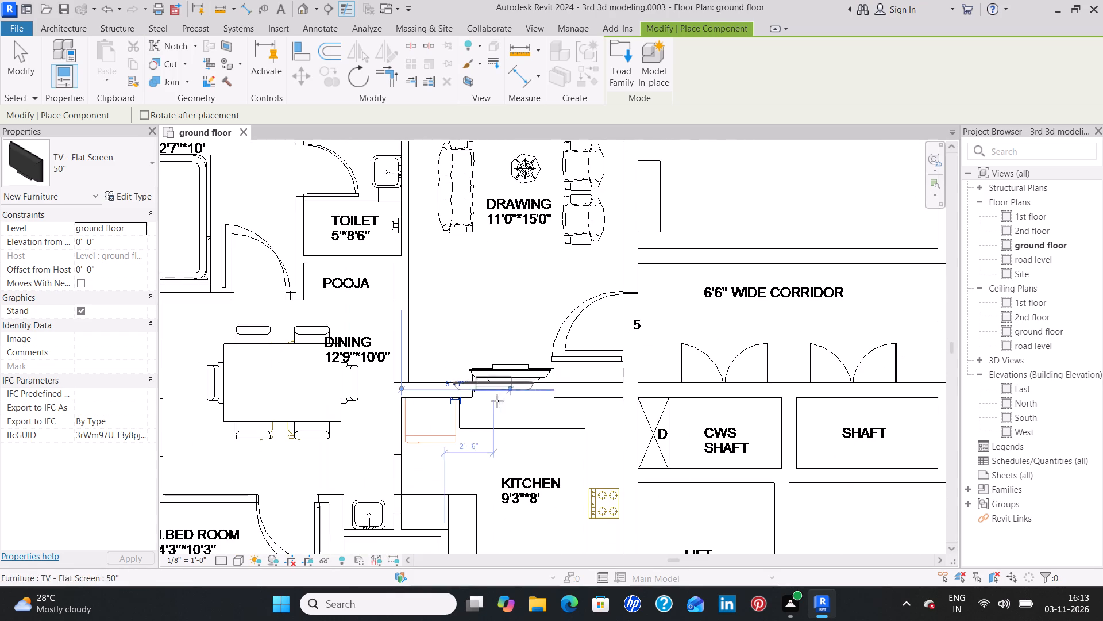
scroll(501, 419, down, 9)
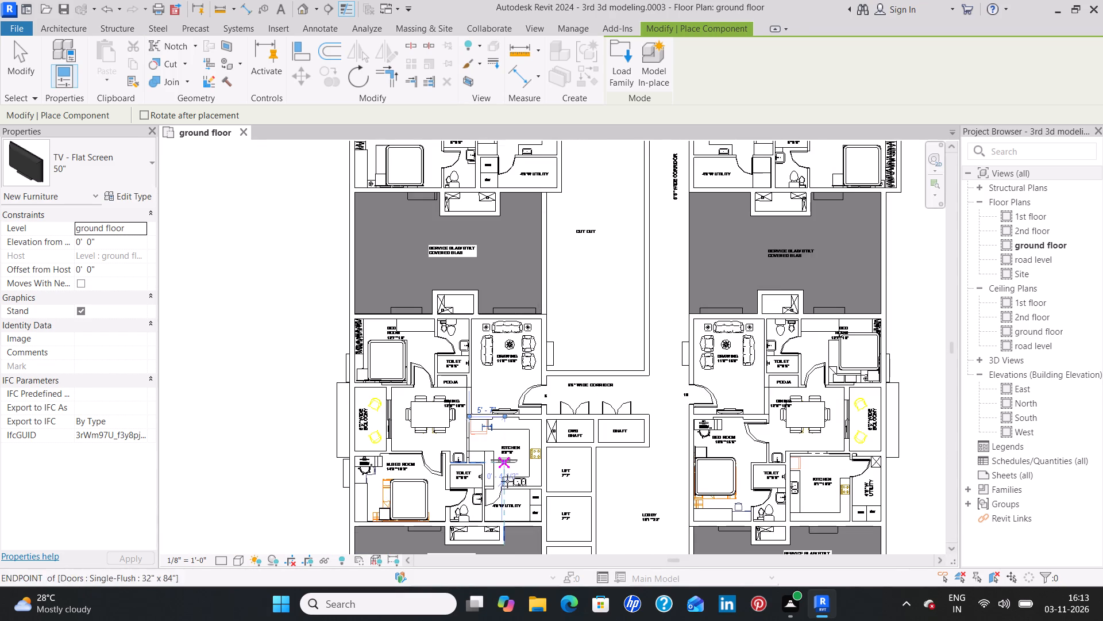
middle_drag(511, 496, 478, 202)
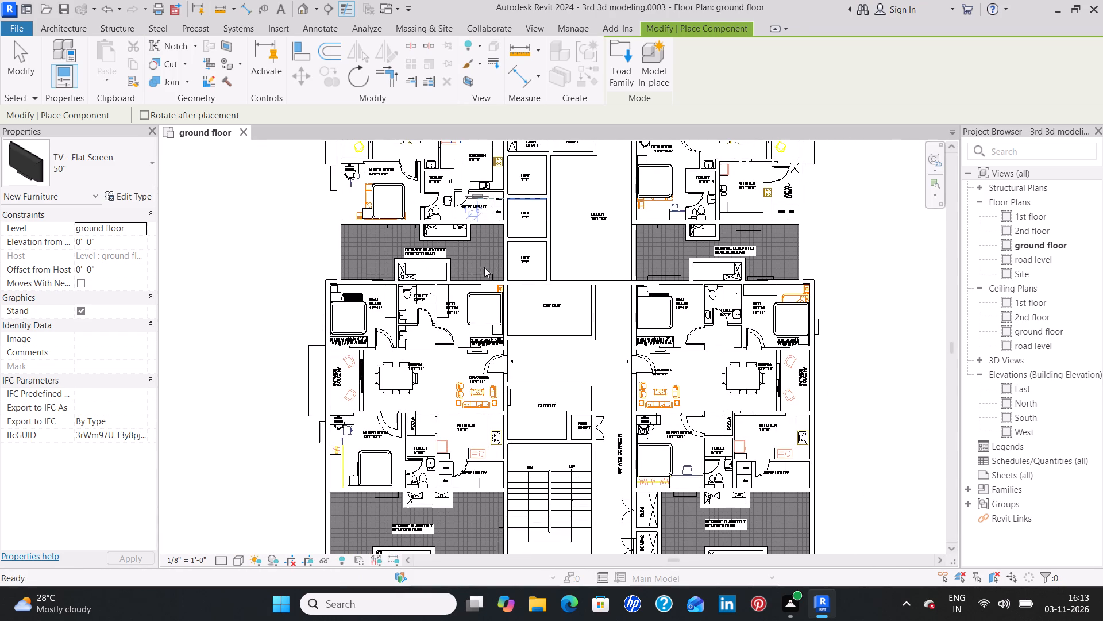
scroll(480, 370, up, 4)
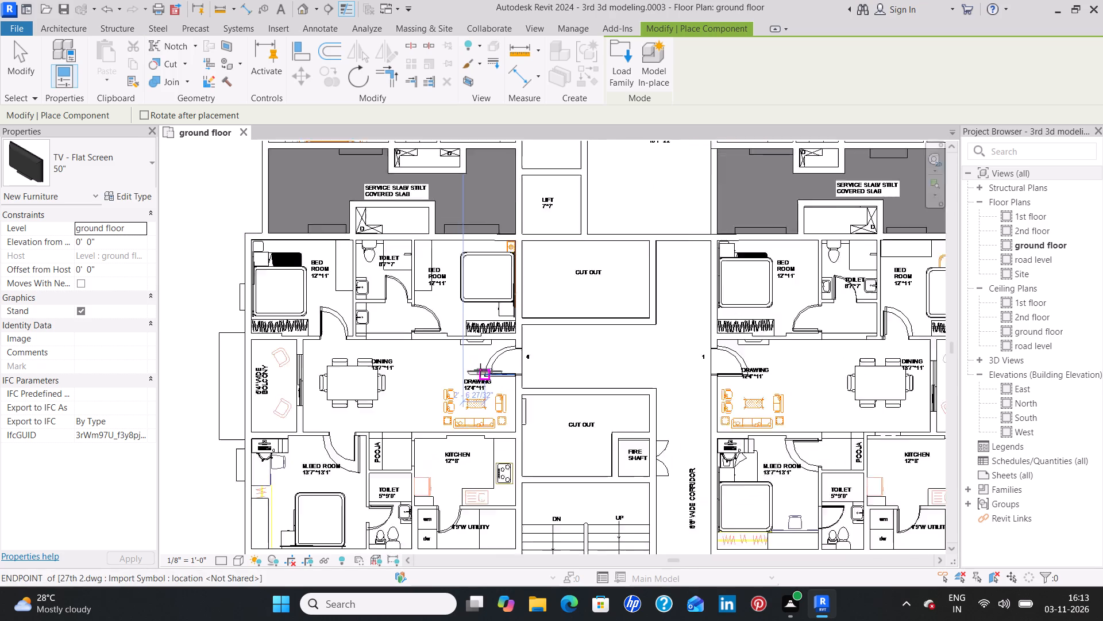
scroll(473, 362, up, 11)
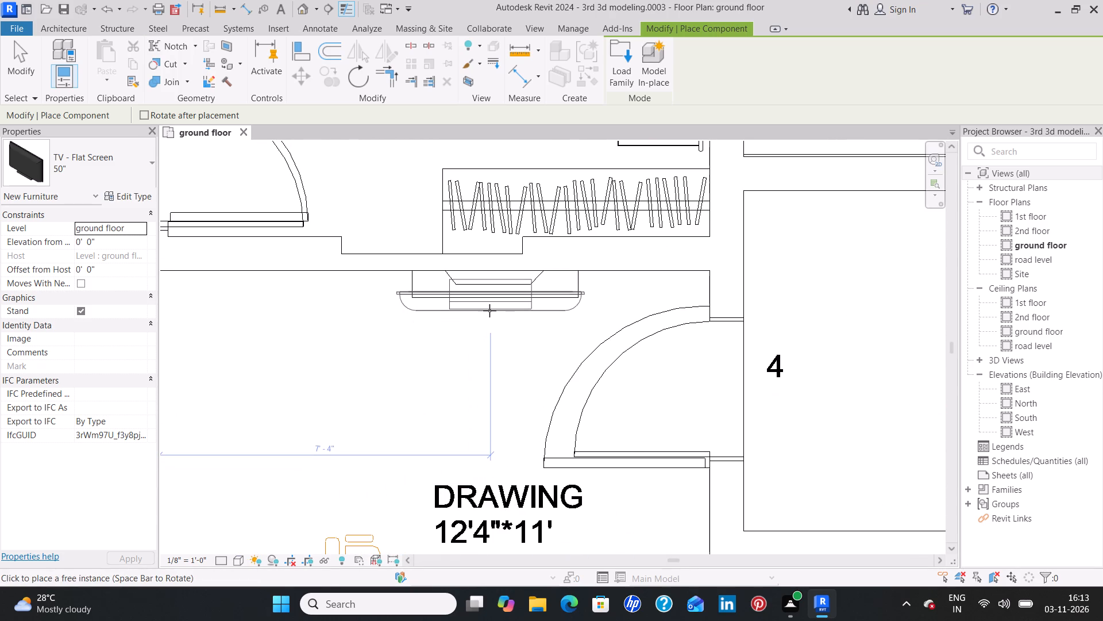
key(space)
key(space)
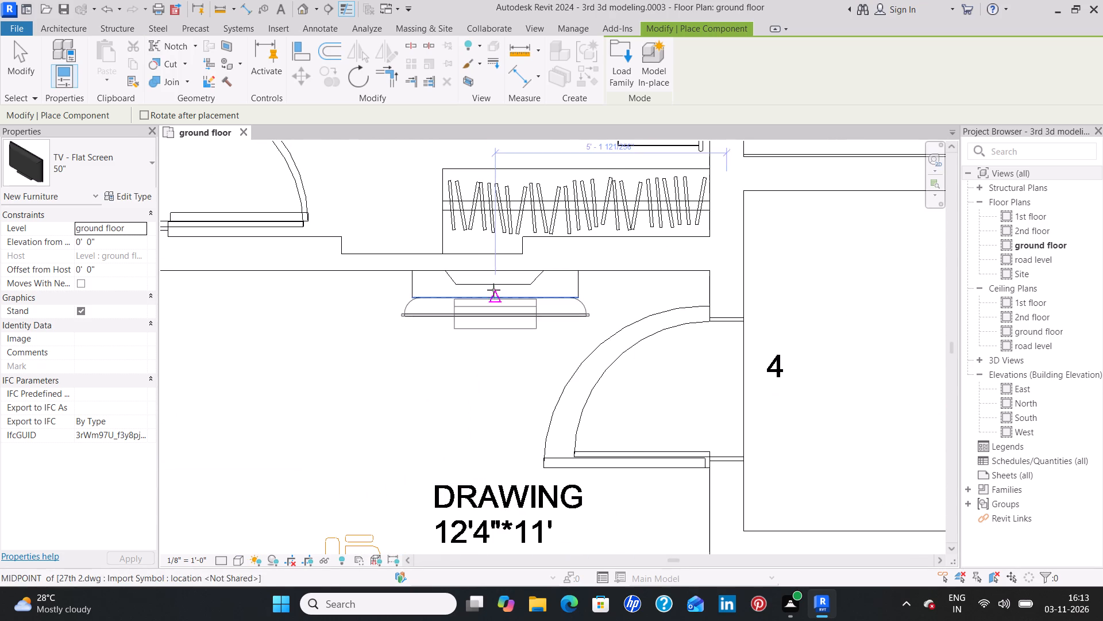
click(493, 287)
scroll(639, 321, down, 8)
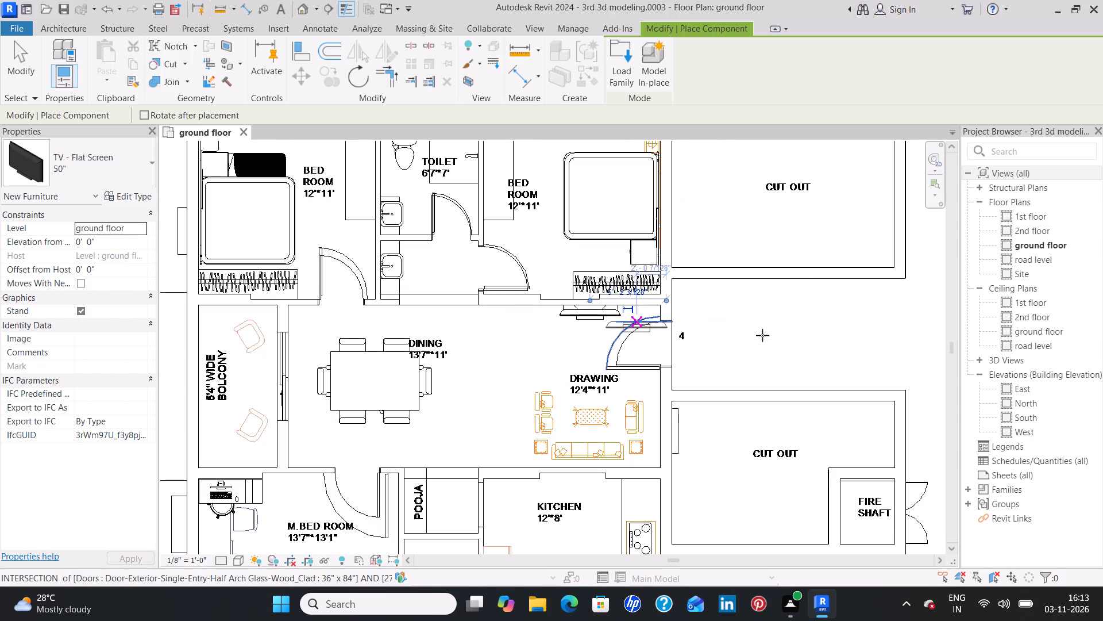
middle_drag(794, 338, 623, 339)
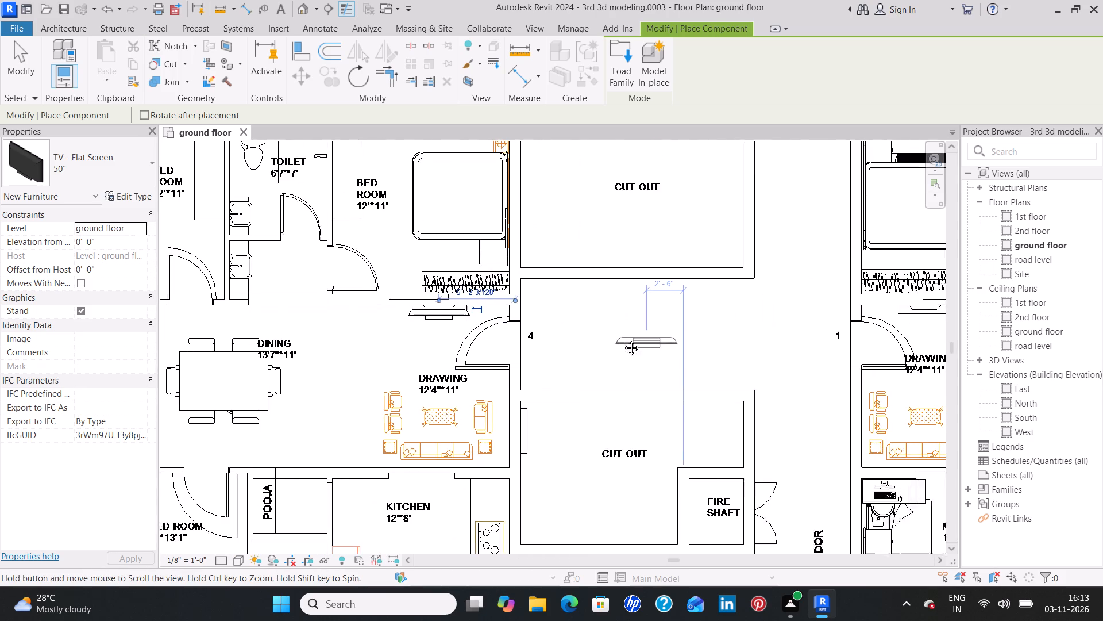
middle_drag(623, 339, 601, 343)
key(Escape)
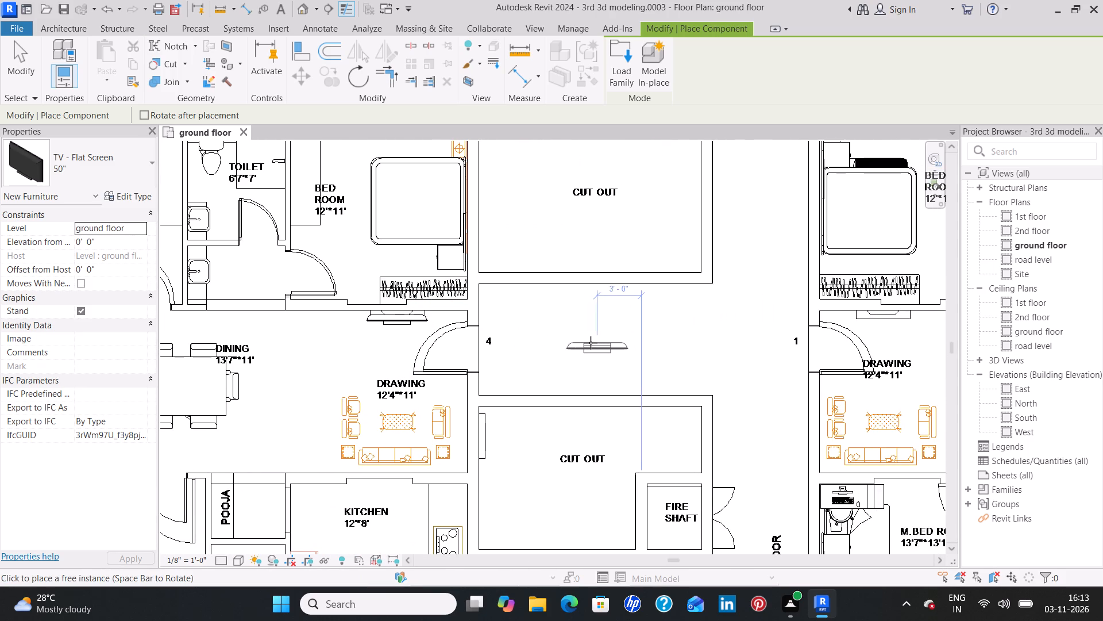
key(Escape)
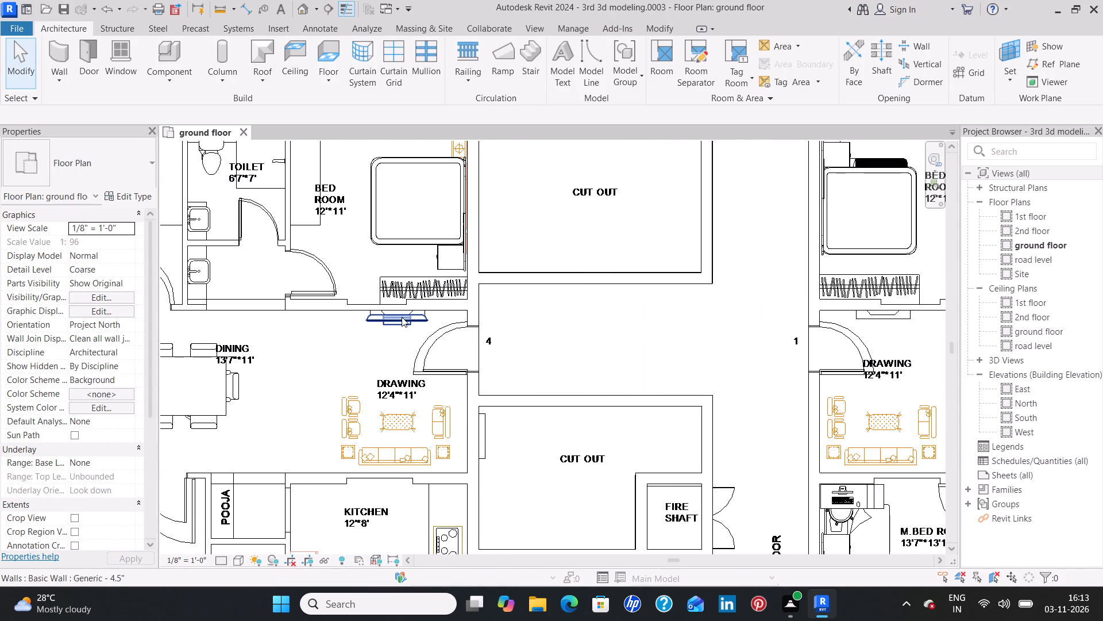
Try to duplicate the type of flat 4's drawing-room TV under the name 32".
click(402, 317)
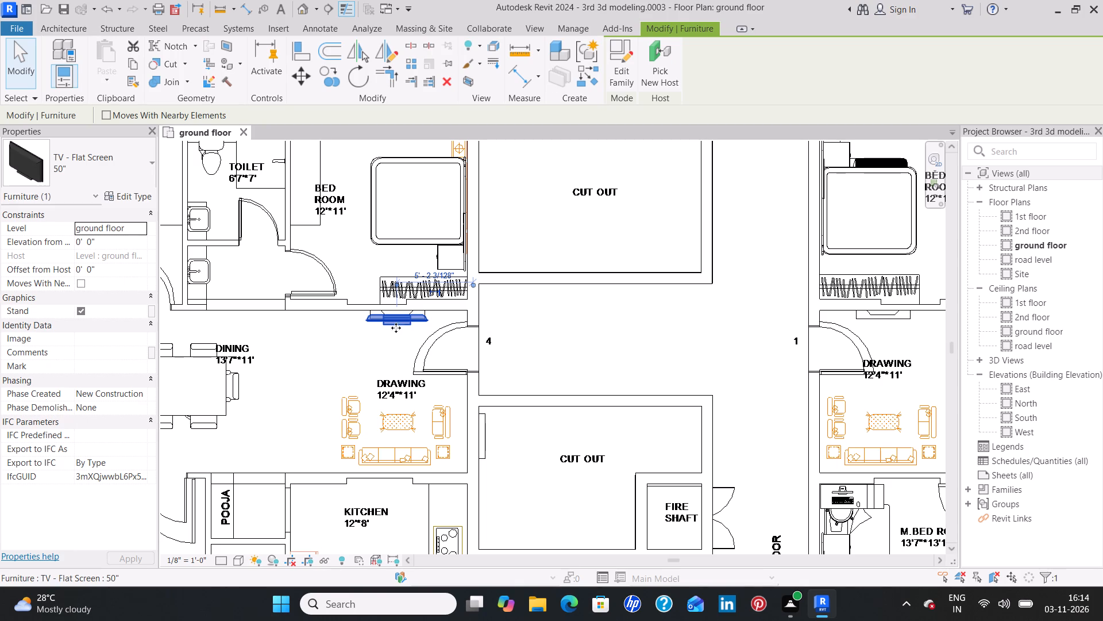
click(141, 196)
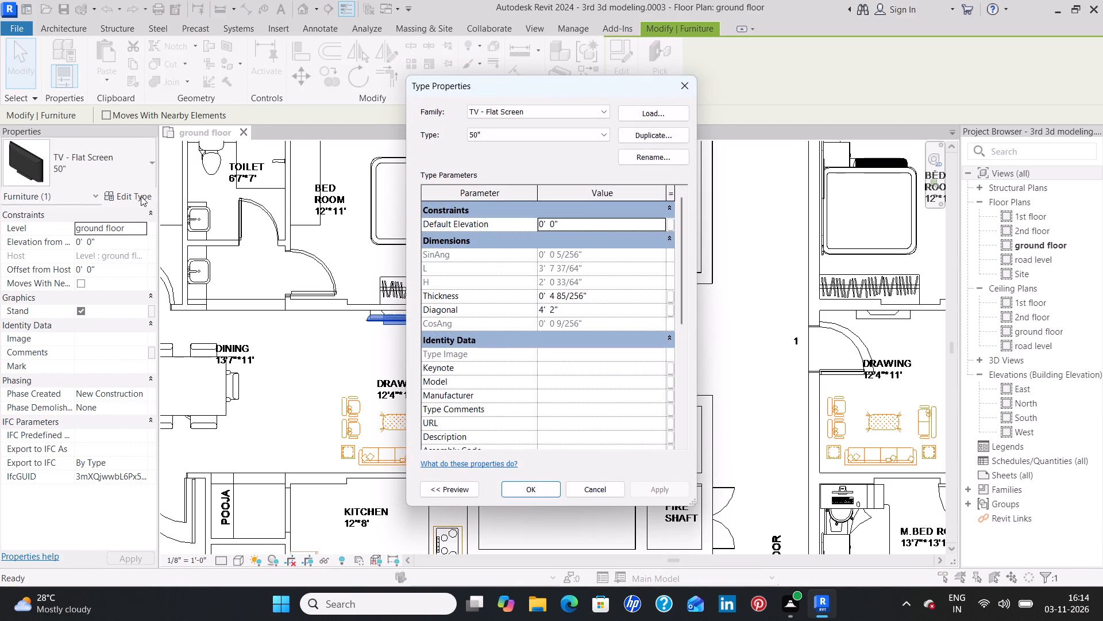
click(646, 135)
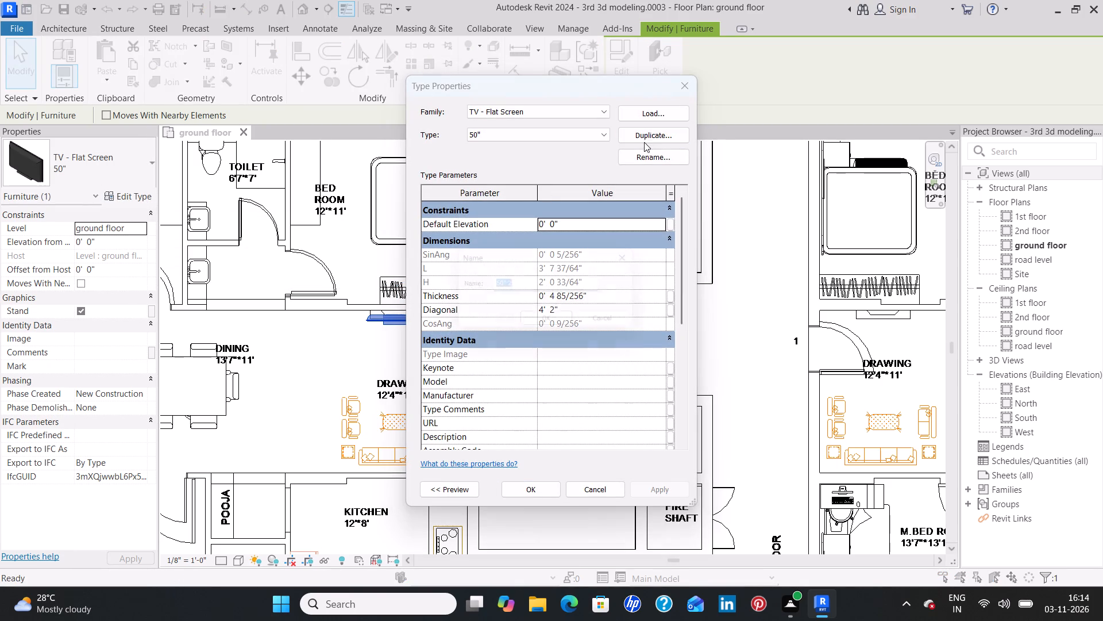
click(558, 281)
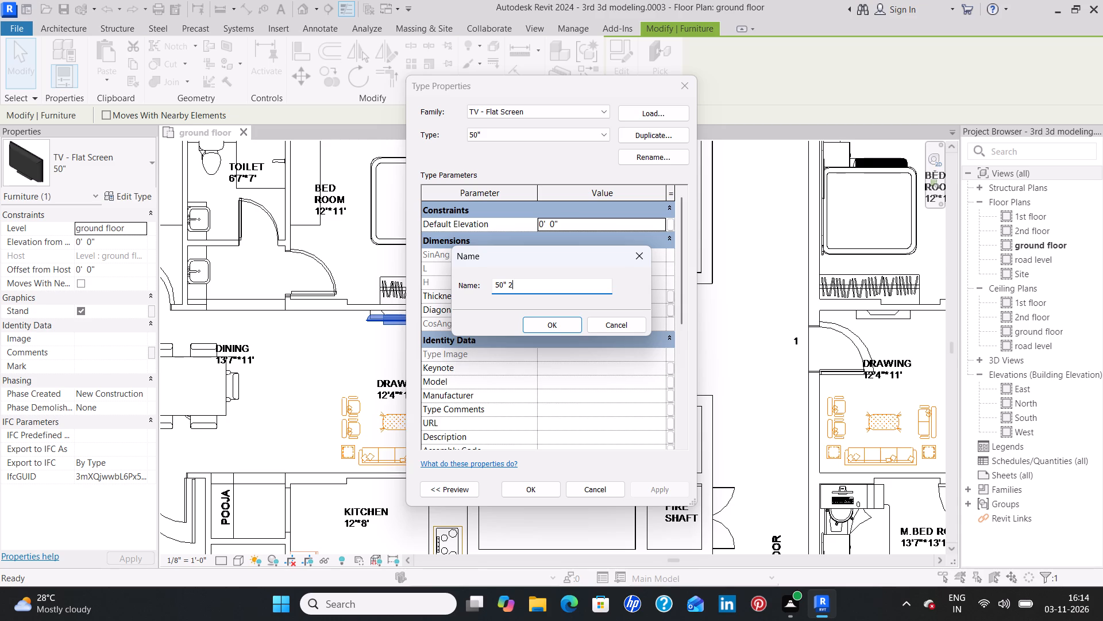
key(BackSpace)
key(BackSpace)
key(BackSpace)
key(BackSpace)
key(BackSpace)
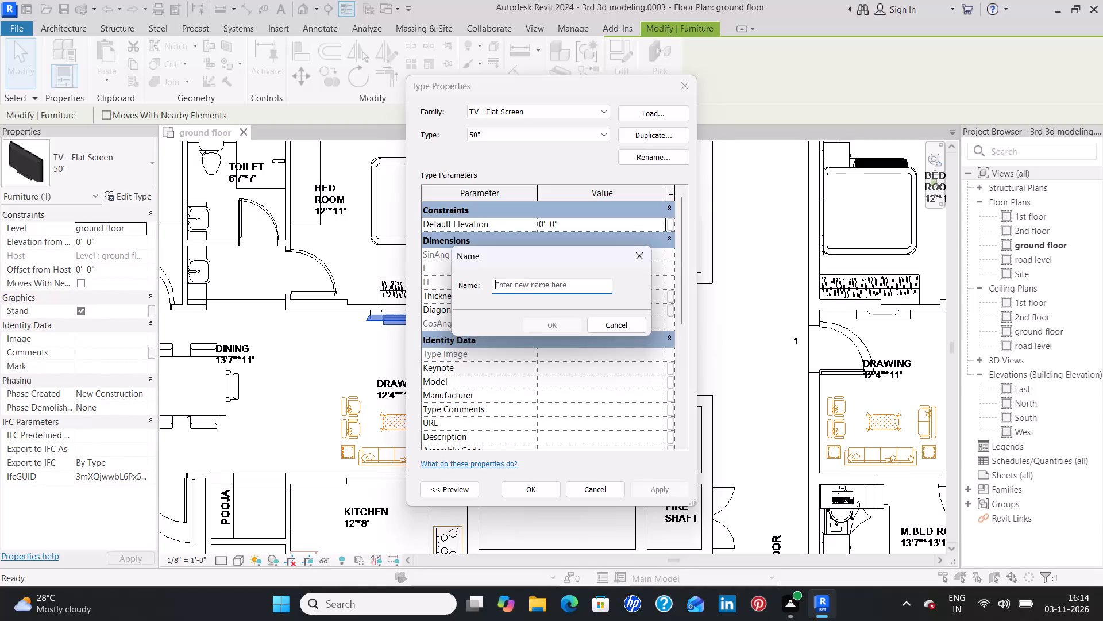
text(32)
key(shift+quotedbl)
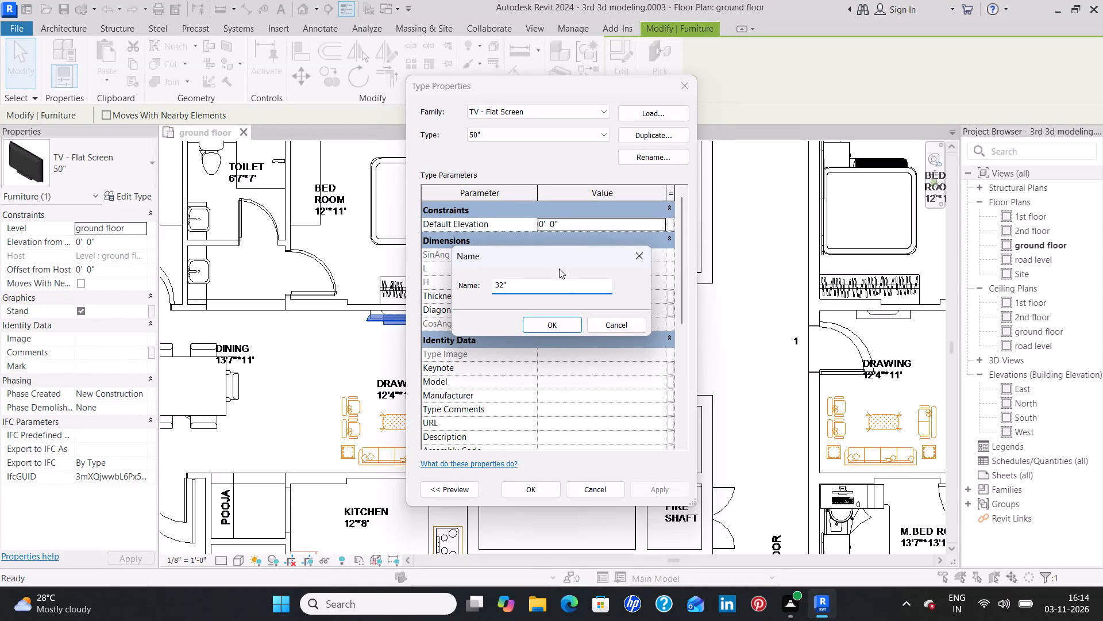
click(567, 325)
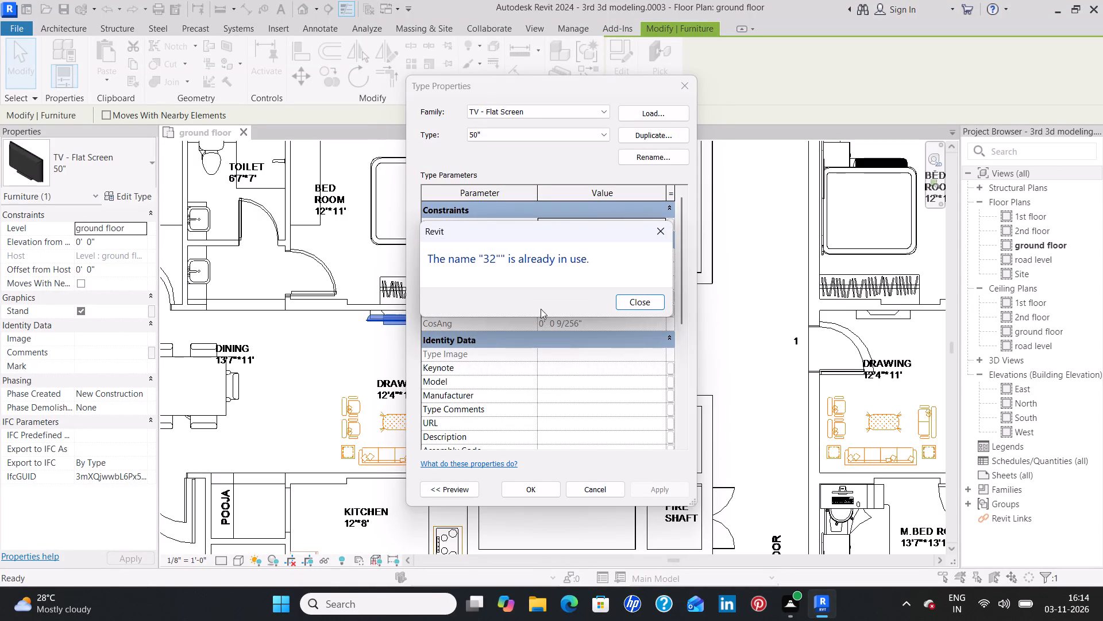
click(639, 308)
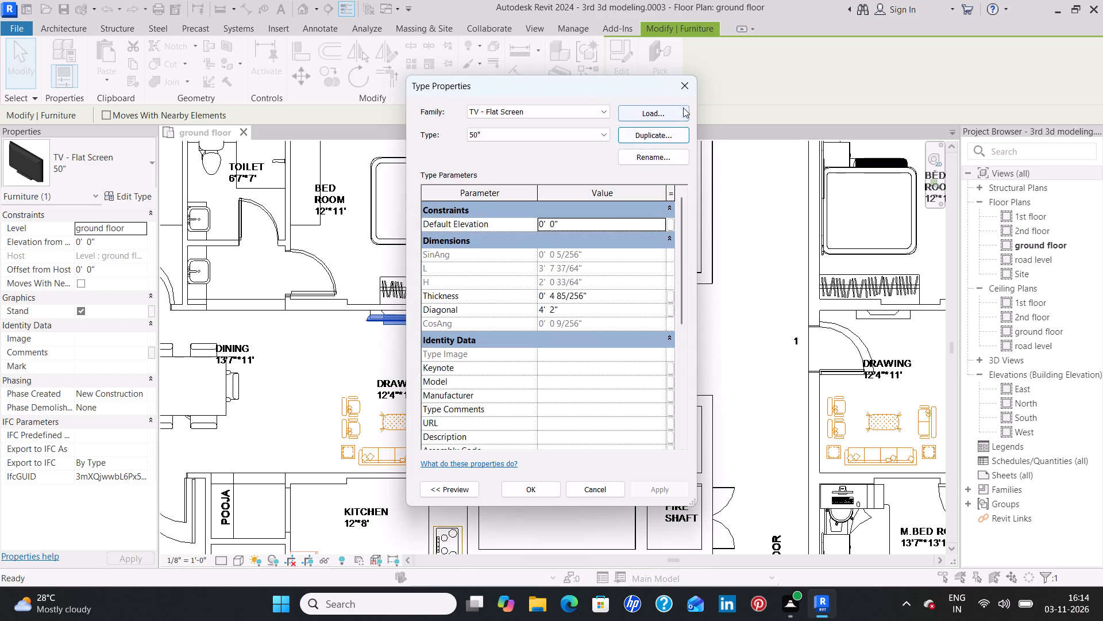
Leave the TV's type properties without changes and delete the 50" flat-screen TV from flat 4's drawing room.
click(686, 91)
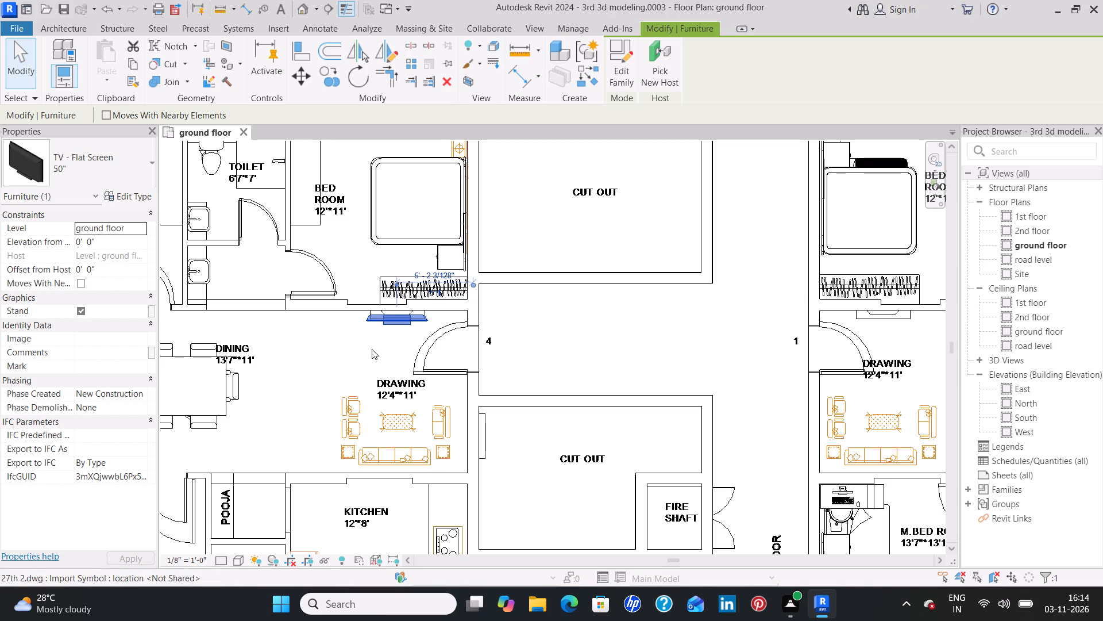
key(Escape)
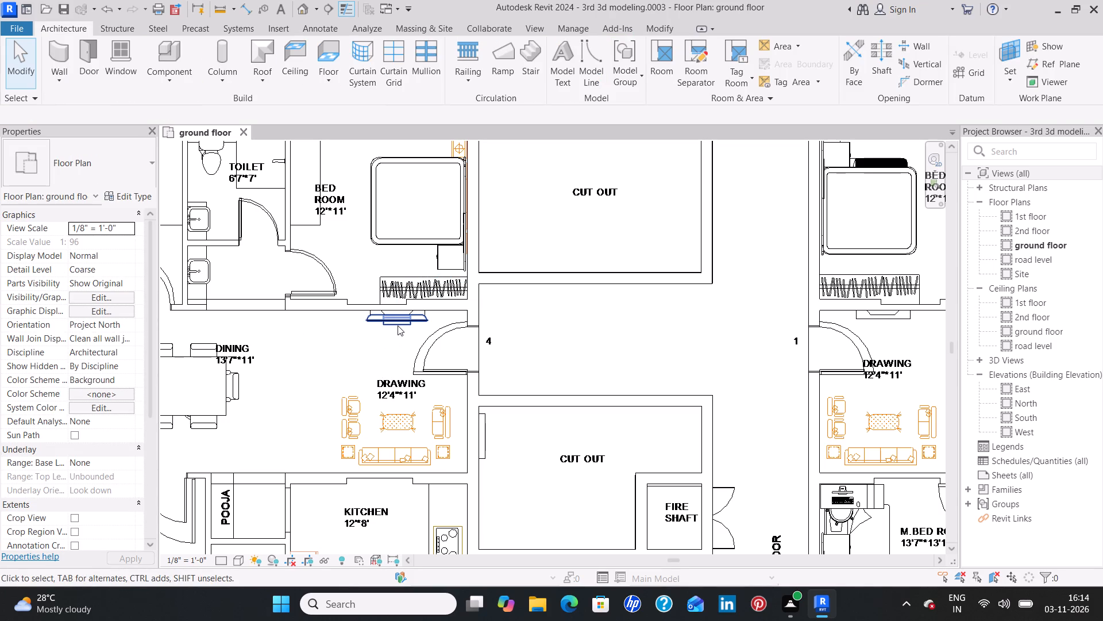
click(398, 325)
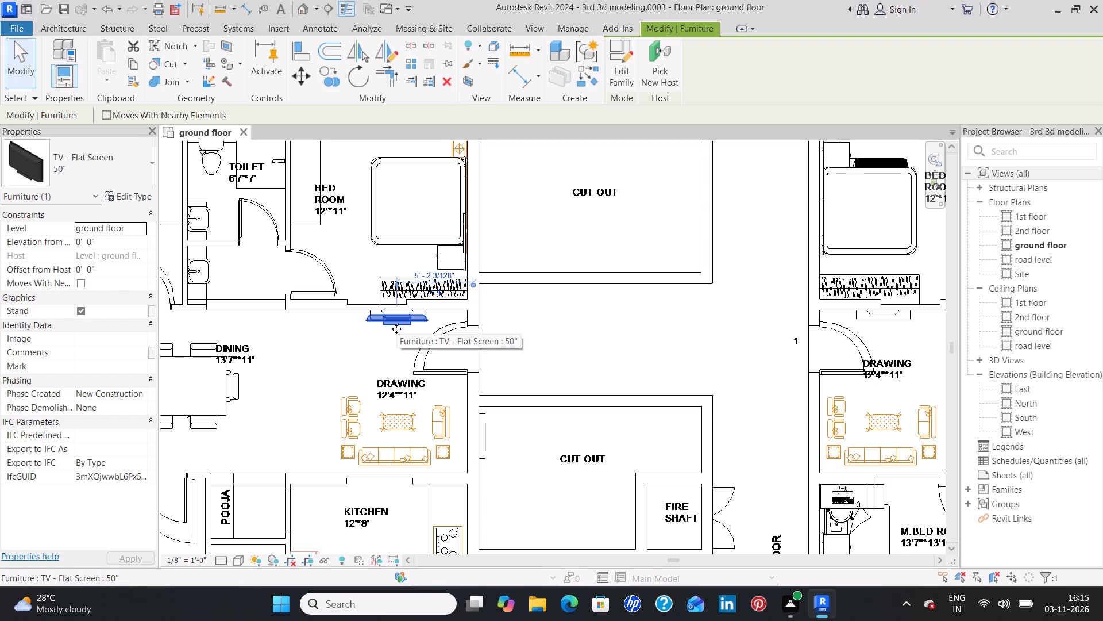
key(Delete)
Start creating a similar component from the 50" flat-screen TV in flat 5's drawing room.
scroll(402, 346, down, 5)
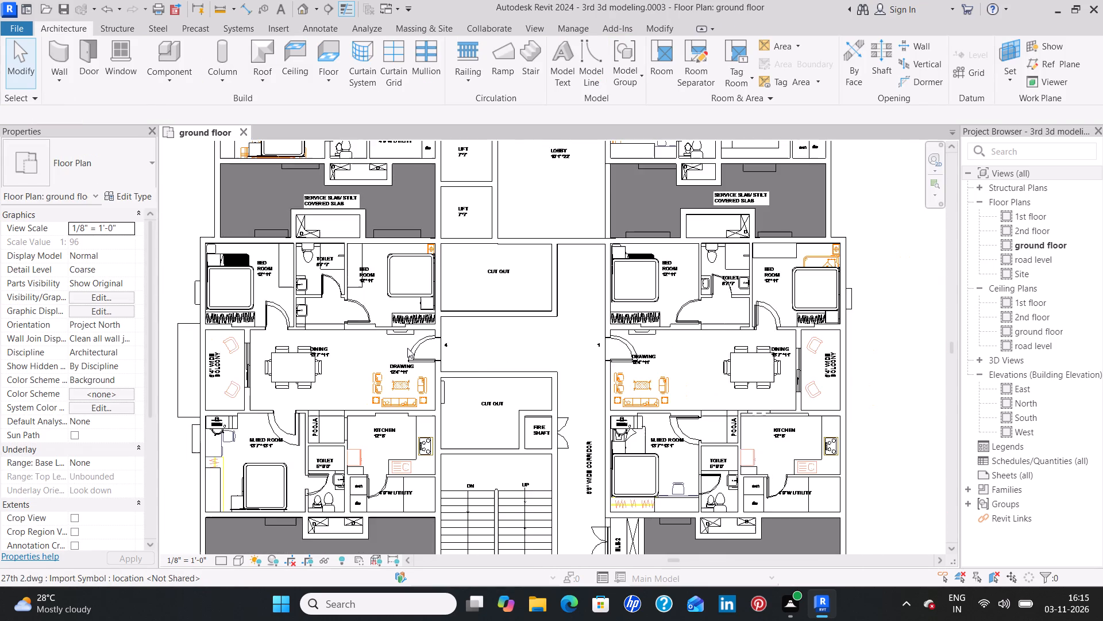
scroll(407, 346, down, 8)
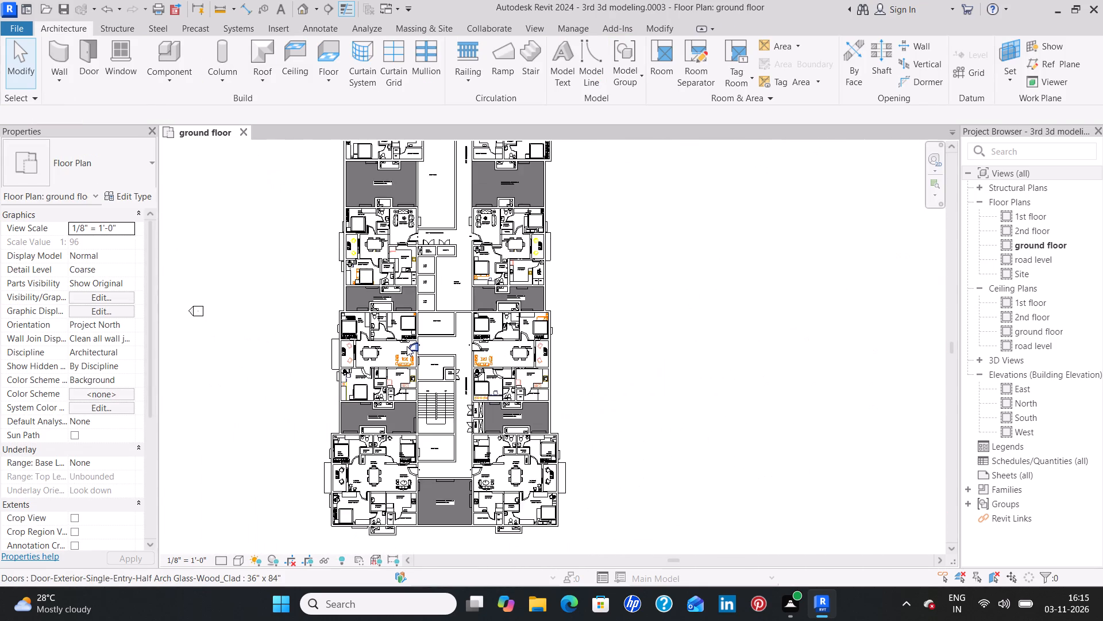
scroll(407, 346, down, 3)
scroll(406, 345, up, 4)
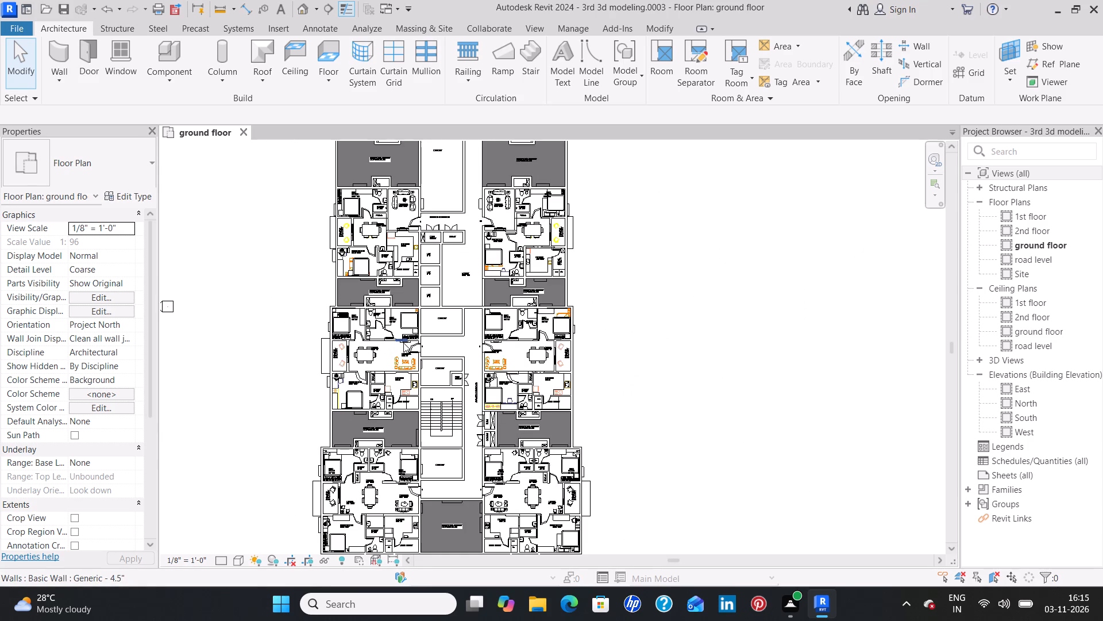
scroll(403, 343, down, 5)
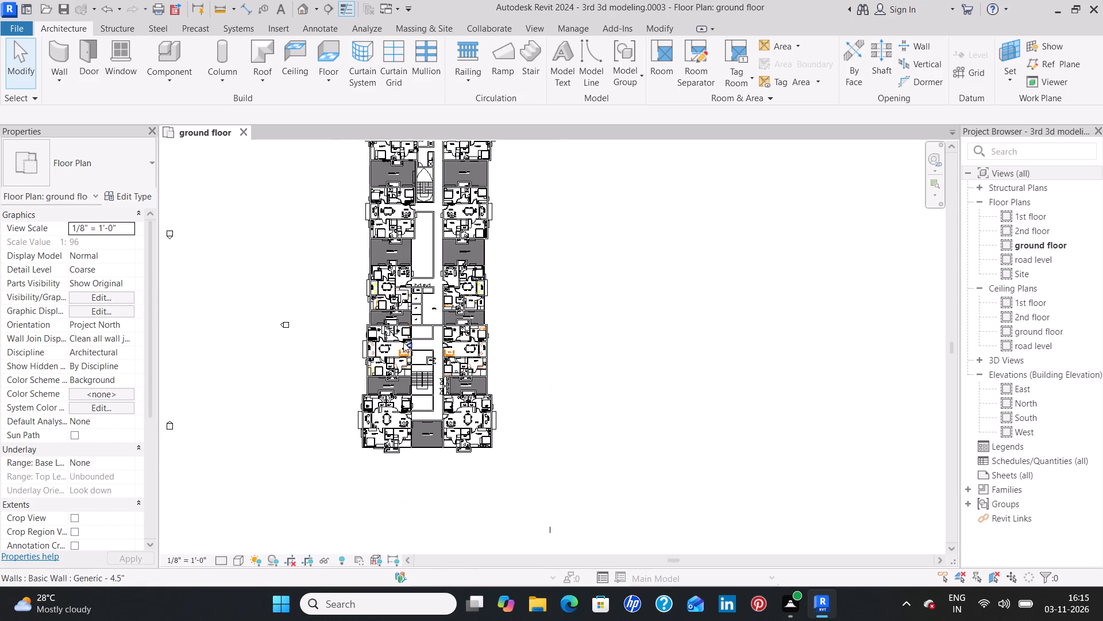
scroll(403, 285, up, 9)
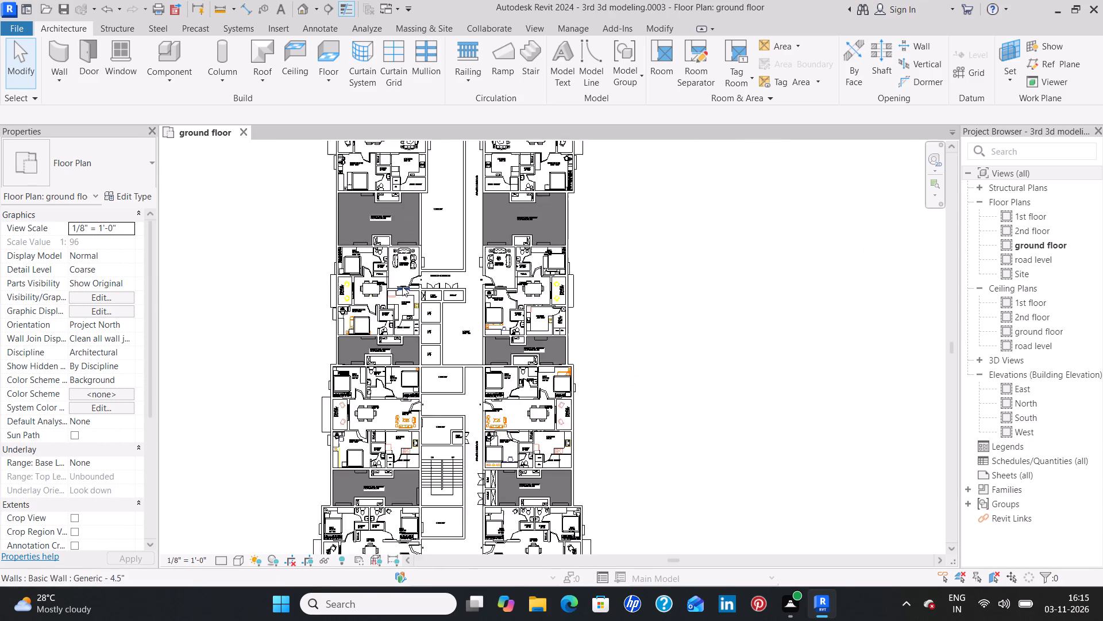
scroll(402, 286, up, 8)
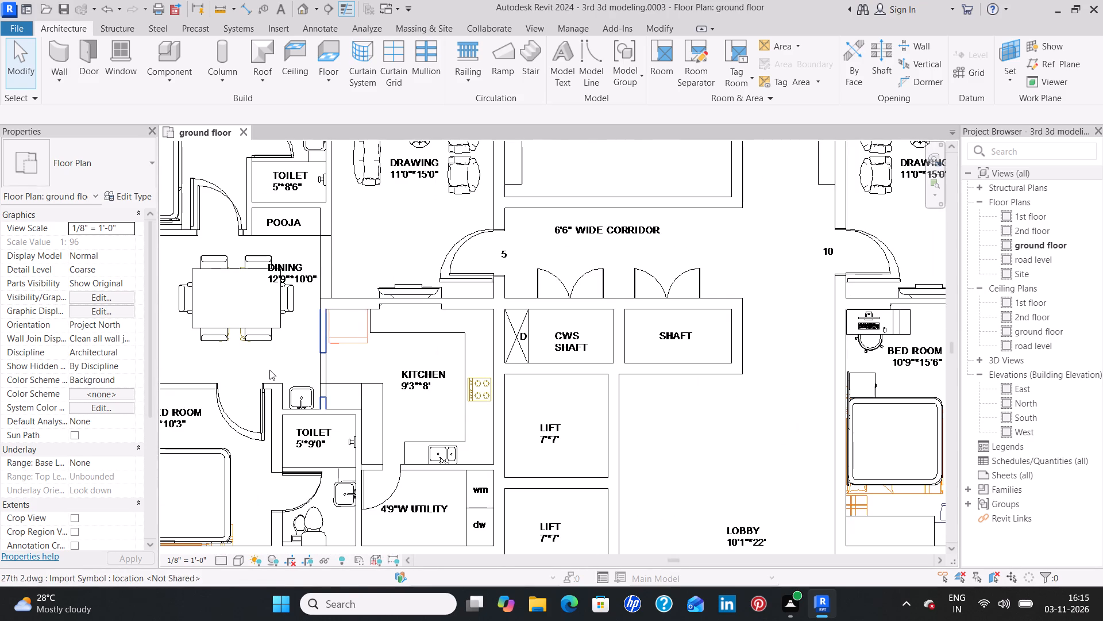
middle_drag(269, 370, 565, 472)
middle_drag(565, 471, 547, 445)
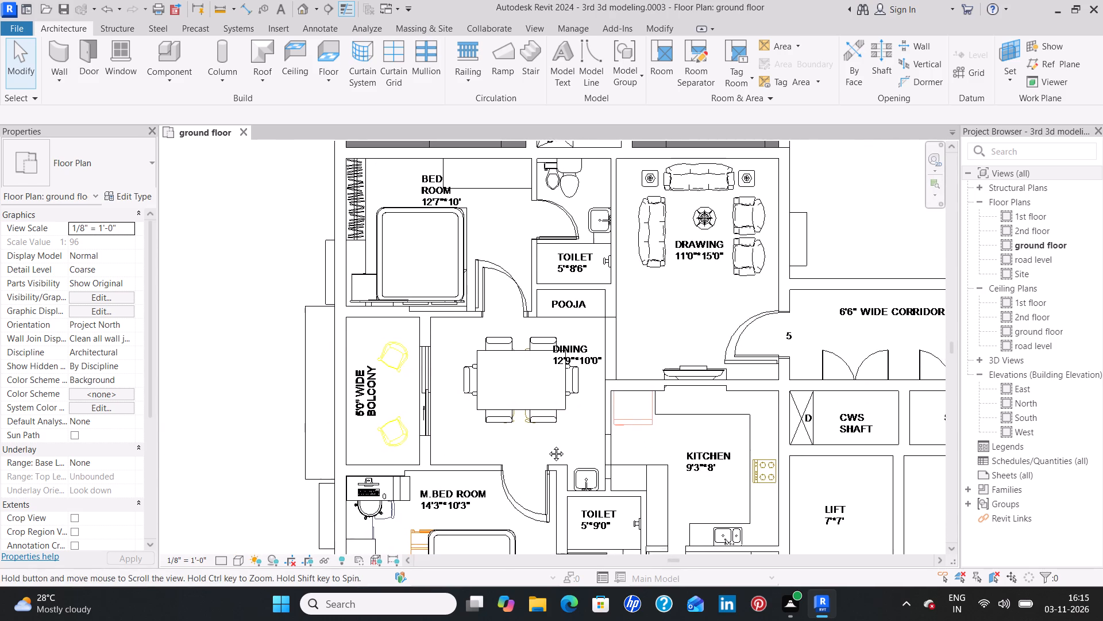
middle_drag(547, 445, 473, 440)
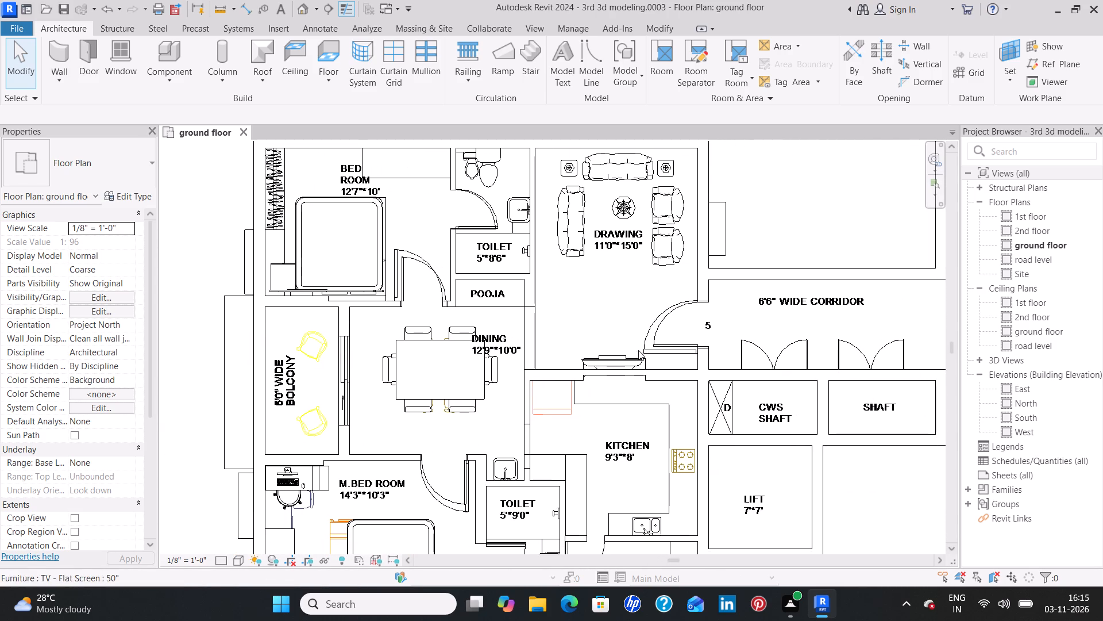
click(635, 361)
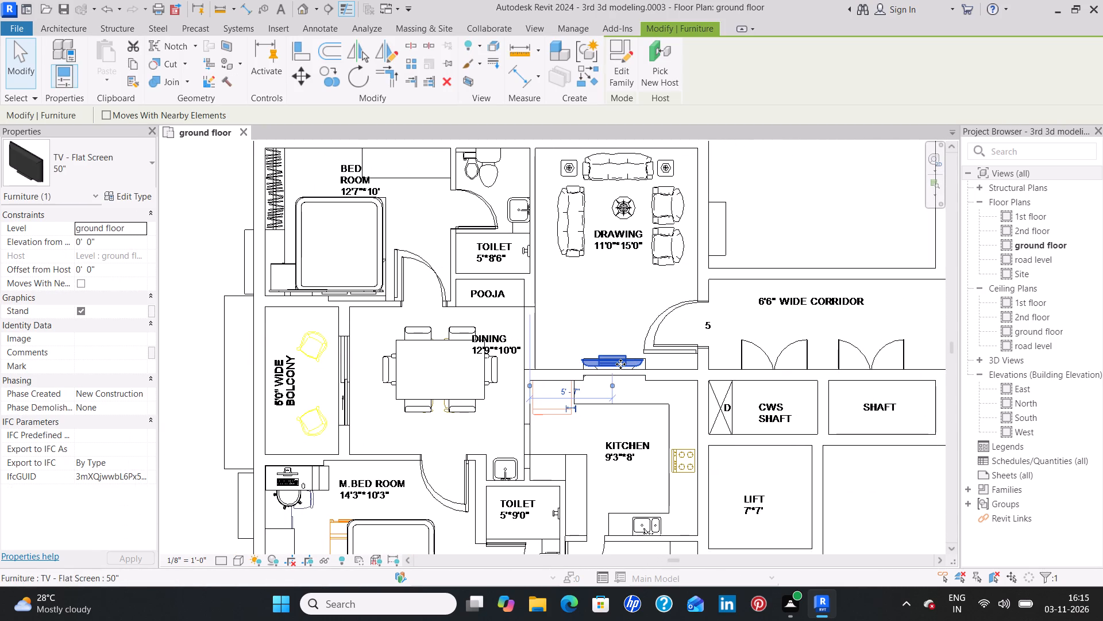
text(cs)
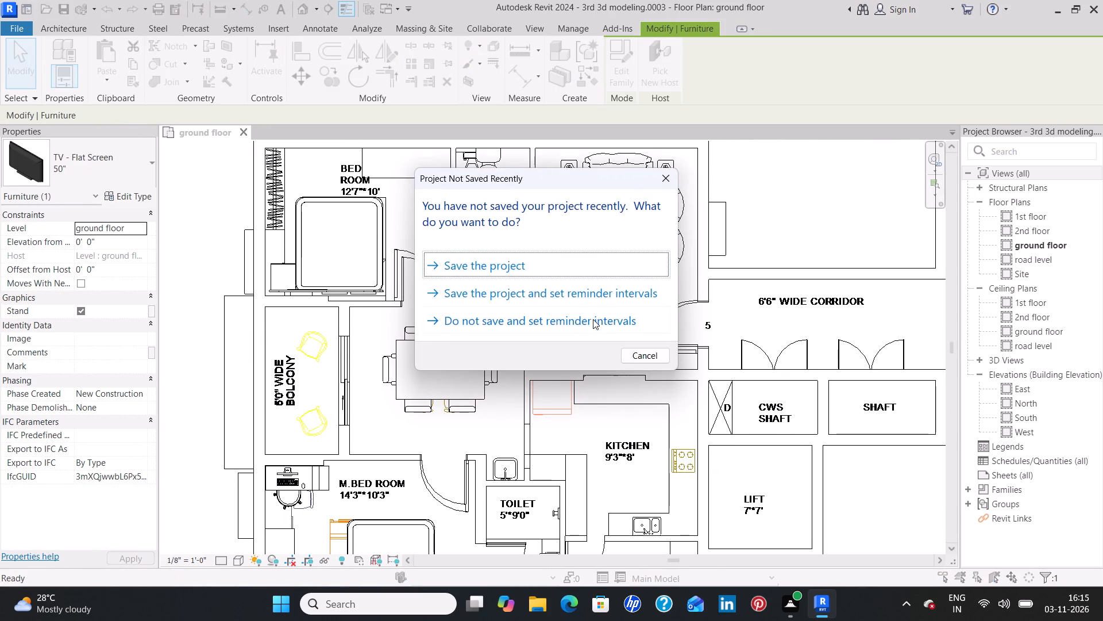
Save the project, keeping the current backup file instead of saving to 3rd 3d modeling.rvt.
click(592, 270)
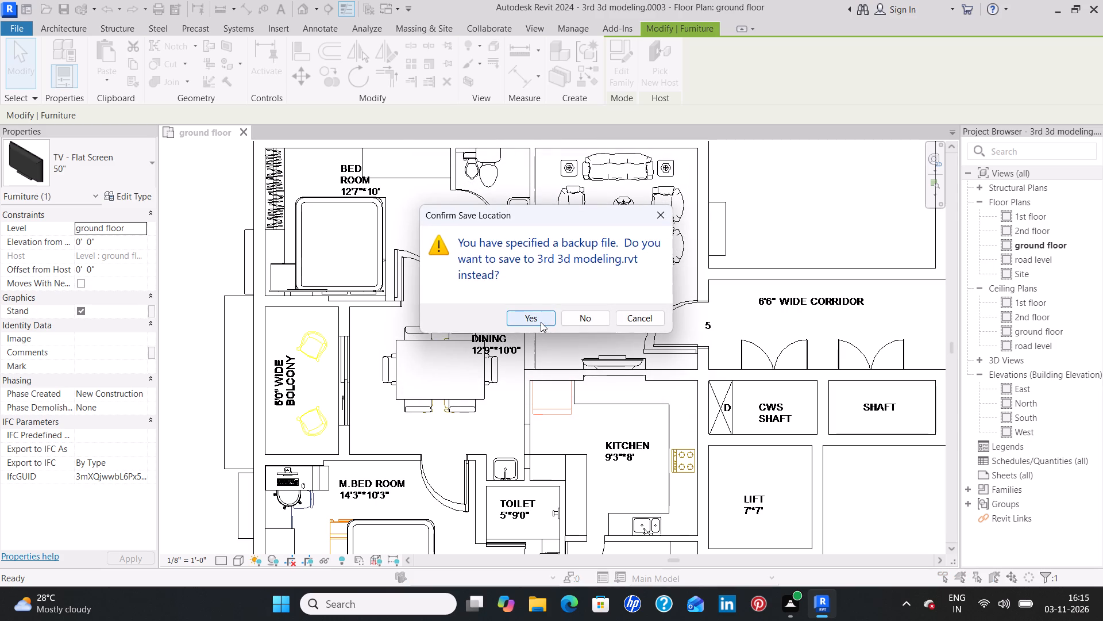
click(576, 316)
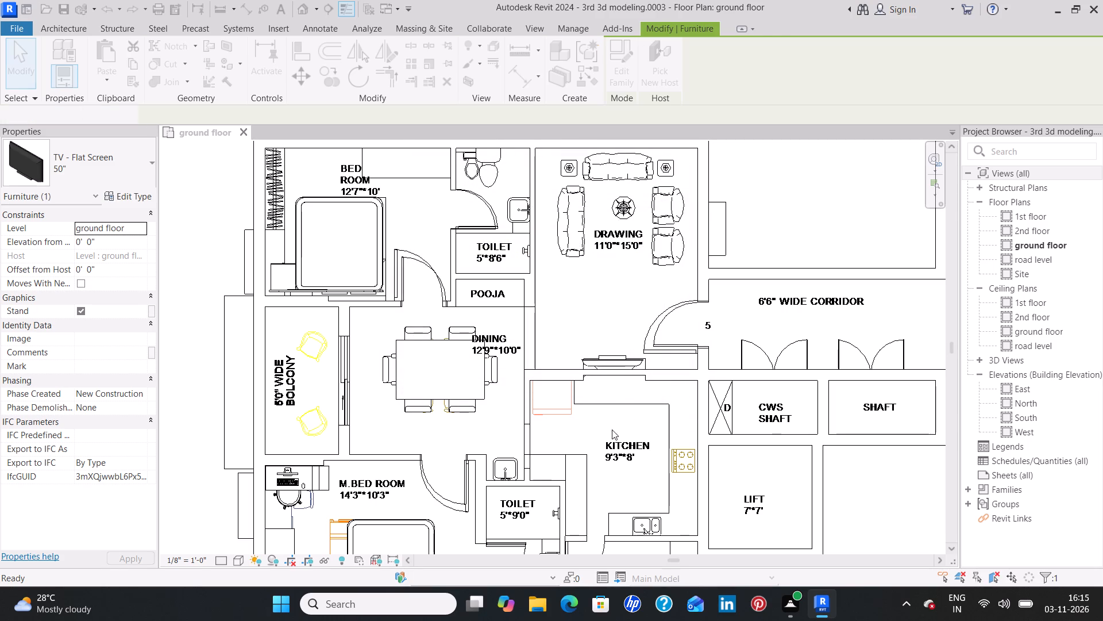
Place the 50" flat-screen TV in flat 4's drawing room at the imported outline's midpoint on the bedroom wall, and end placement.
scroll(551, 510, down, 7)
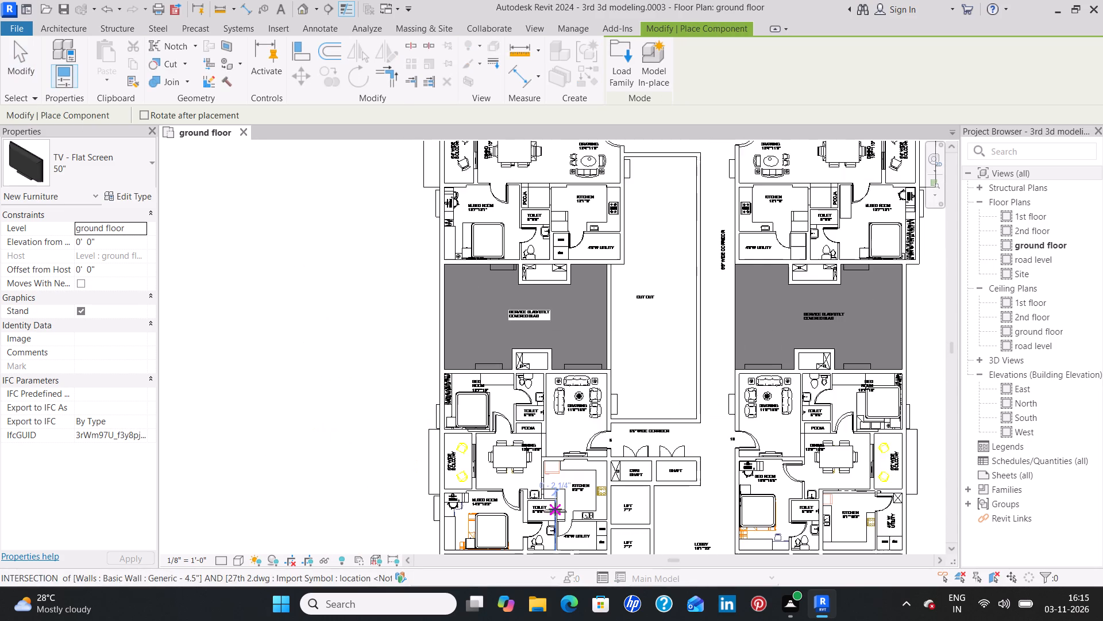
middle_drag(553, 506, 531, 228)
scroll(538, 298, up, 1)
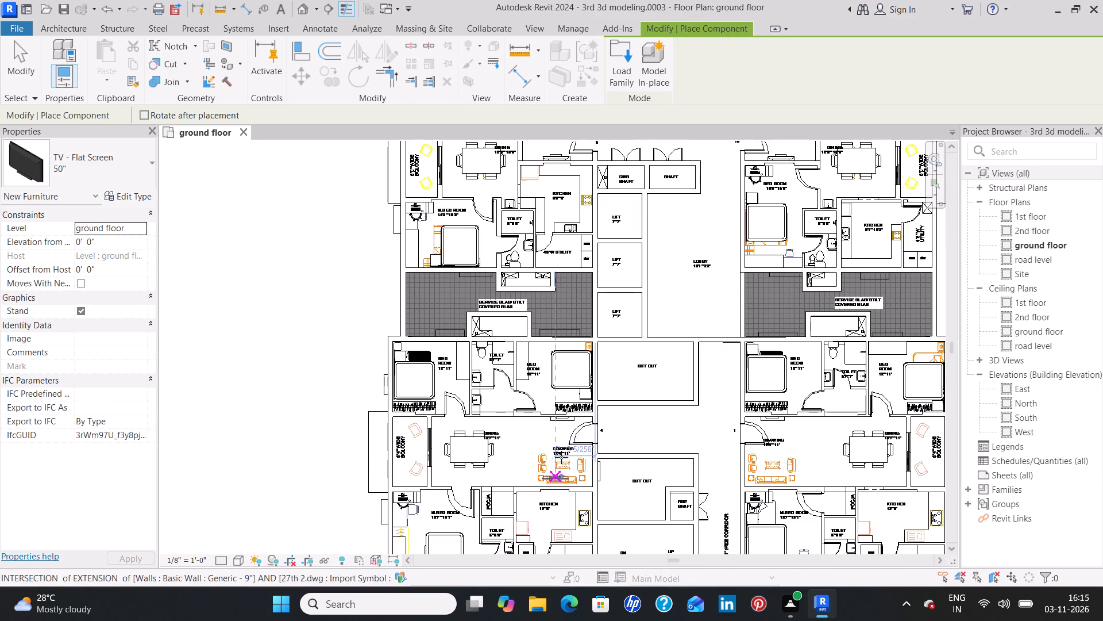
scroll(554, 437, up, 8)
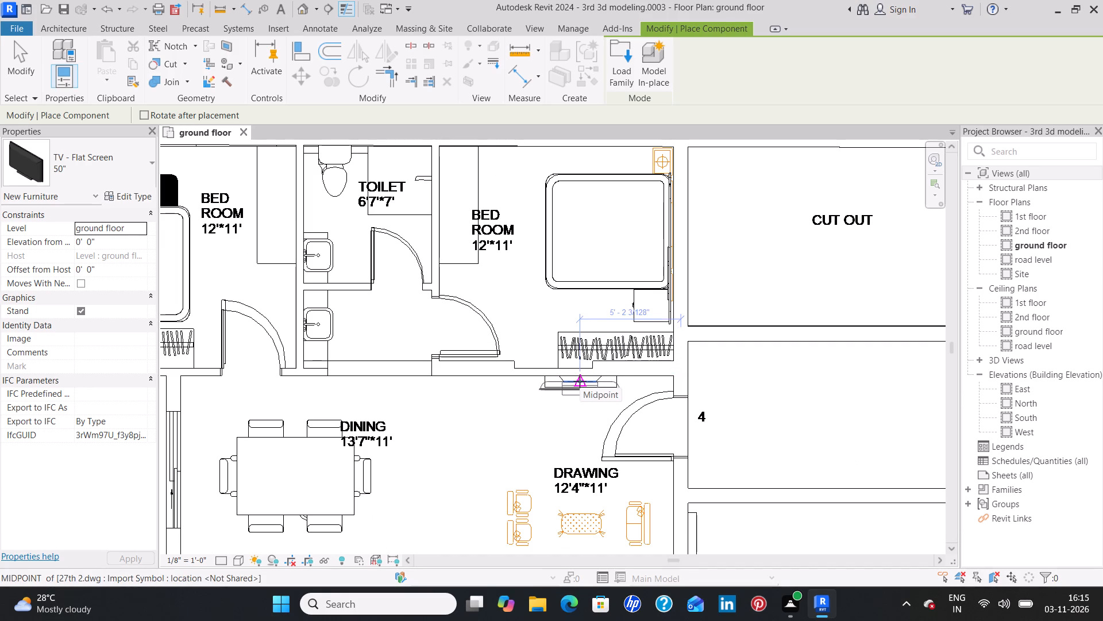
click(580, 381)
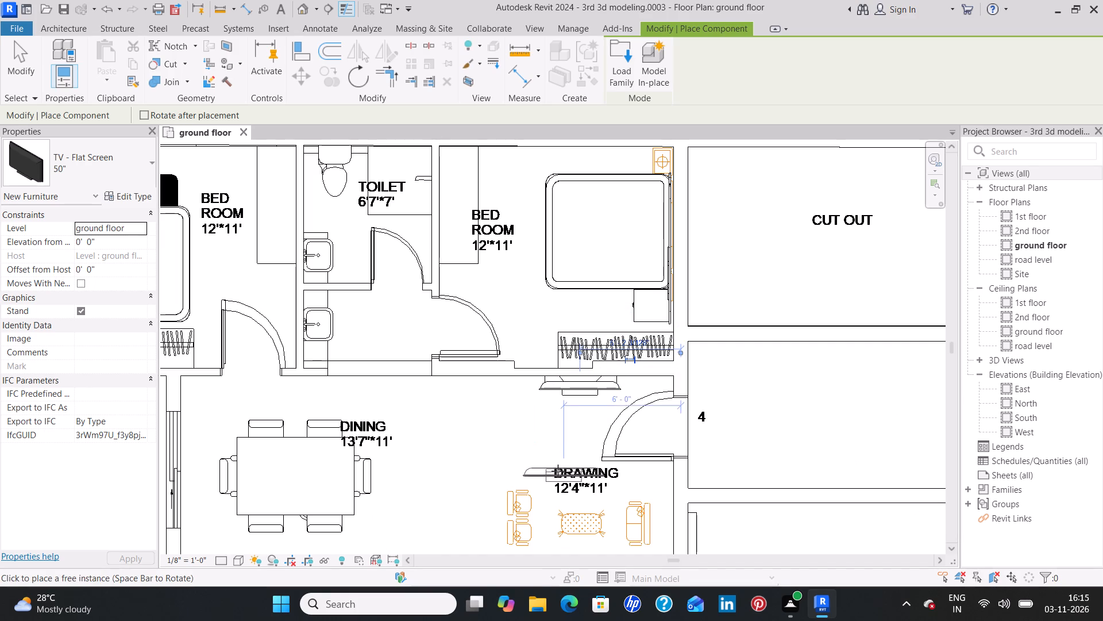
scroll(646, 476, down, 3)
scroll(551, 418, up, 6)
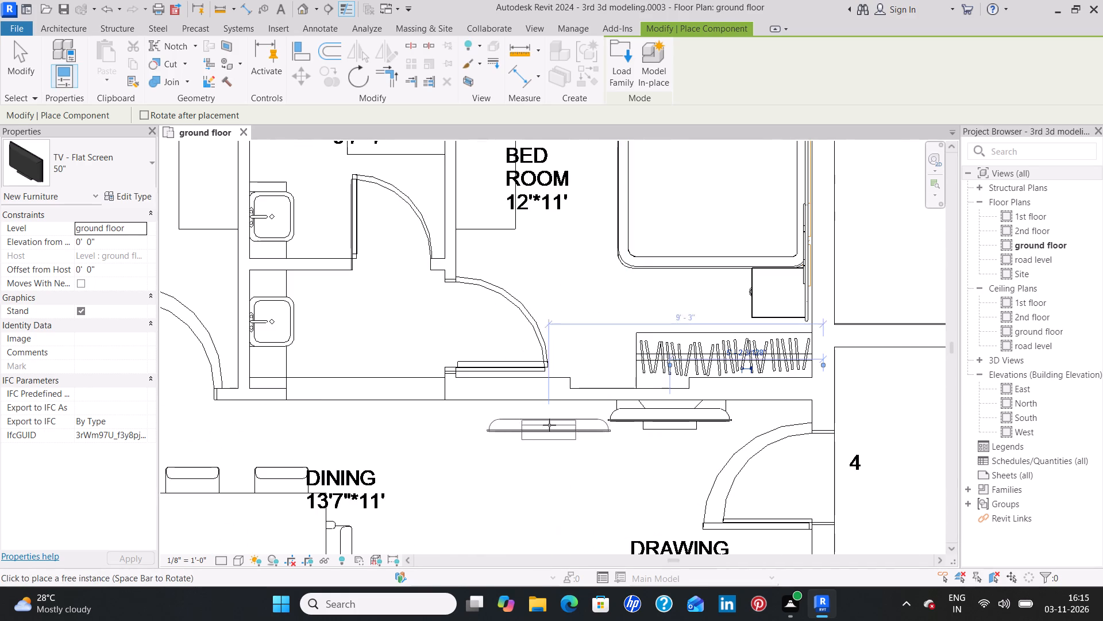
scroll(549, 425, up, 4)
key(Escape)
key(Escape)
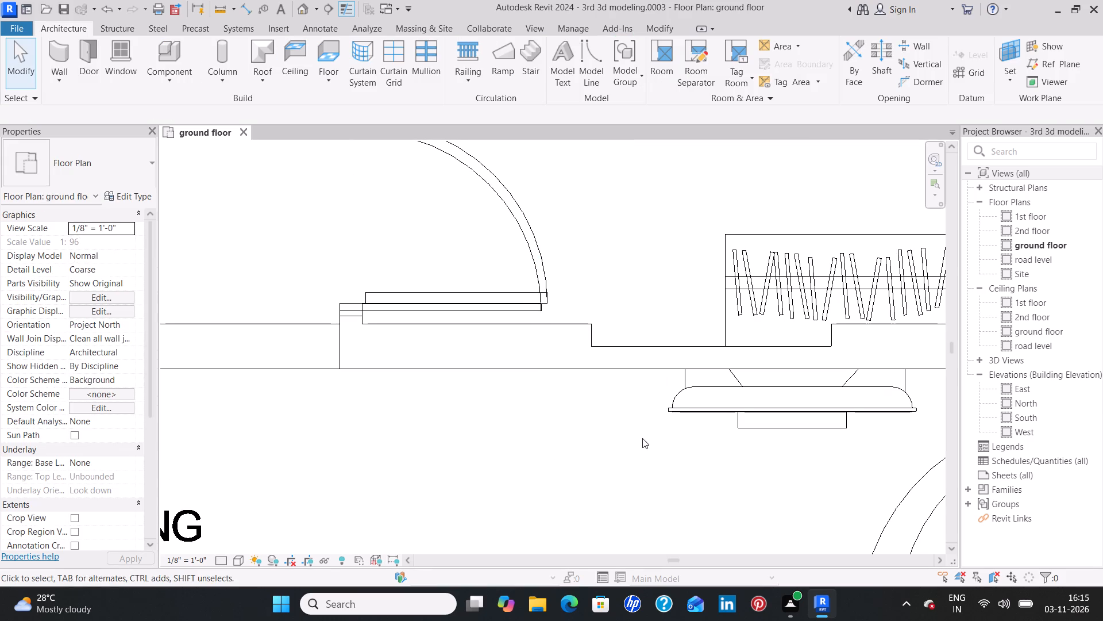
Nudge flat 4's drawing-room TV along the bedroom wall toward the dining area, to about 5'-8" from the entrance wall.
click(725, 414)
middle_drag(726, 437, 346, 405)
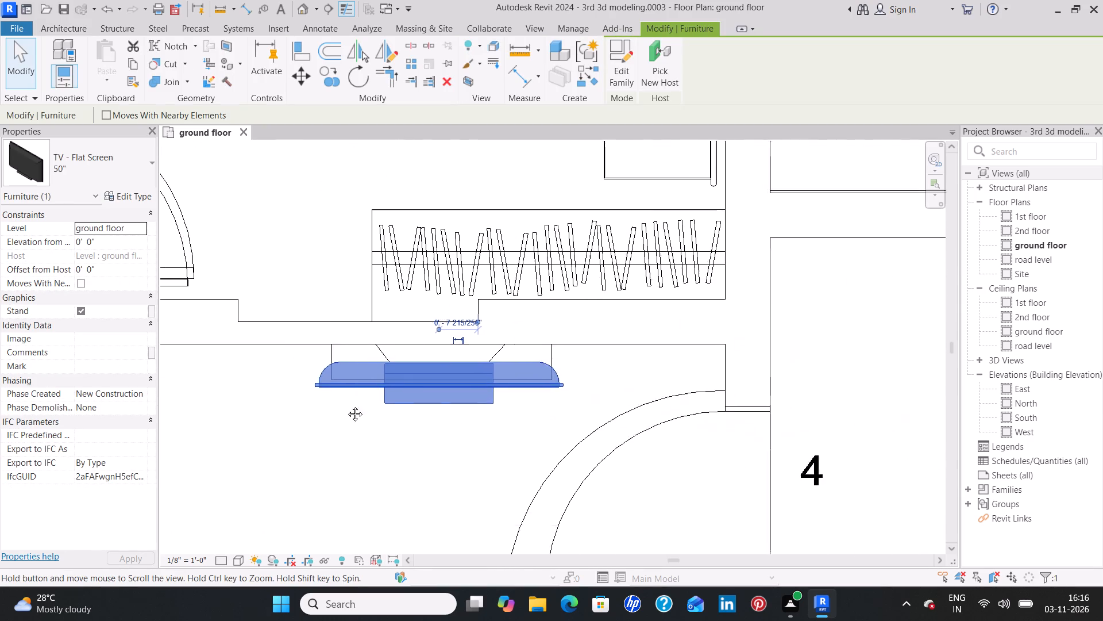
middle_drag(346, 405, 340, 403)
scroll(442, 420, down, 2)
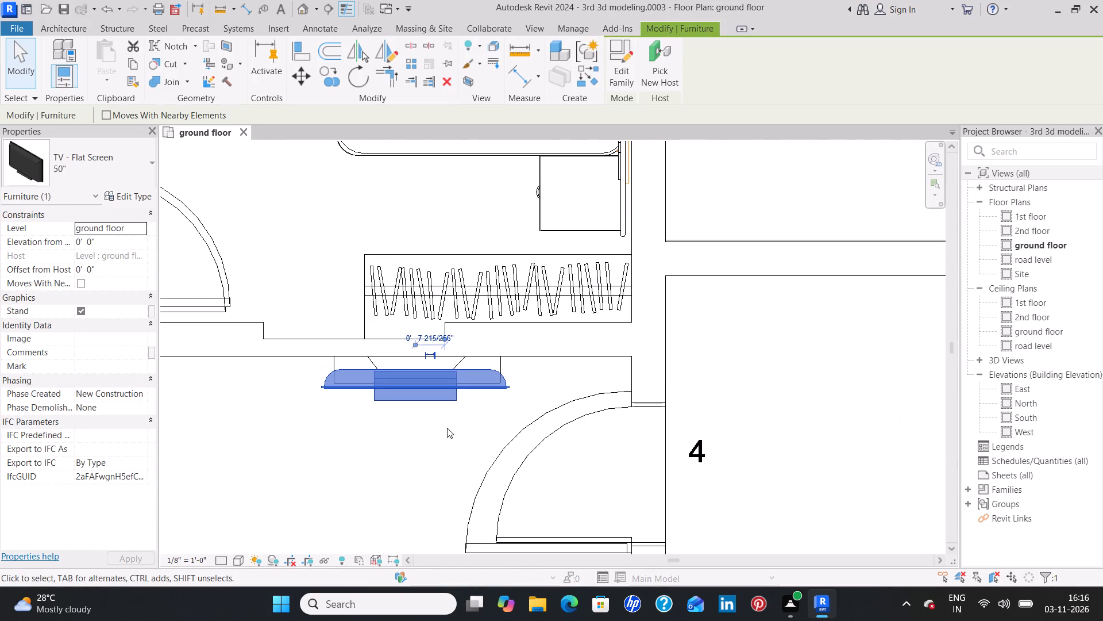
key(Left)
key(Left)
key(Left)
key(Left)
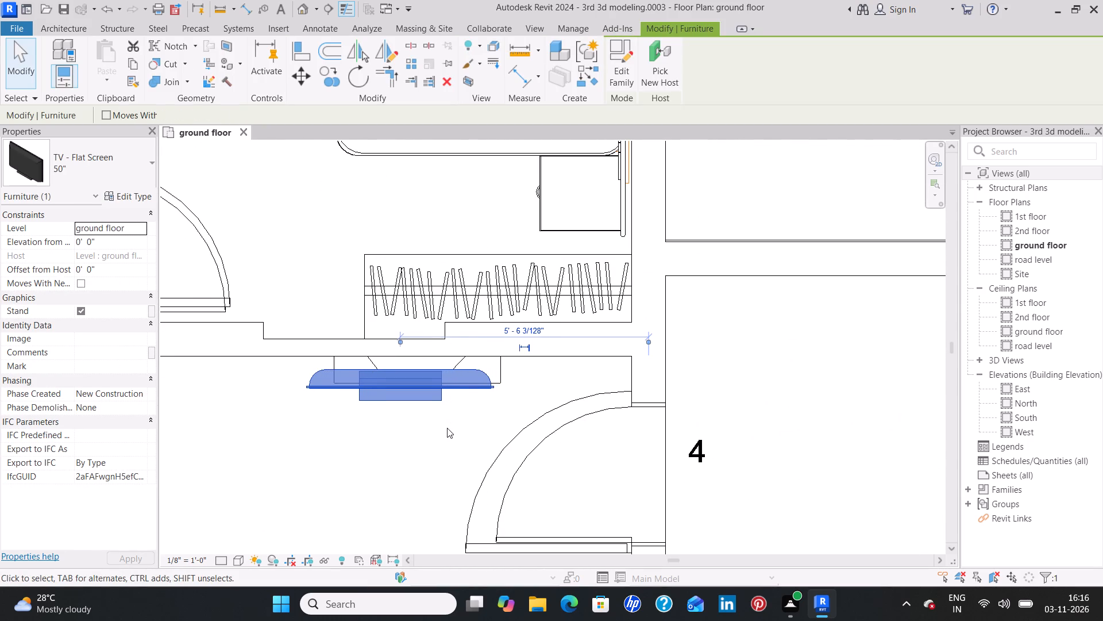
key(Left)
key(Left)
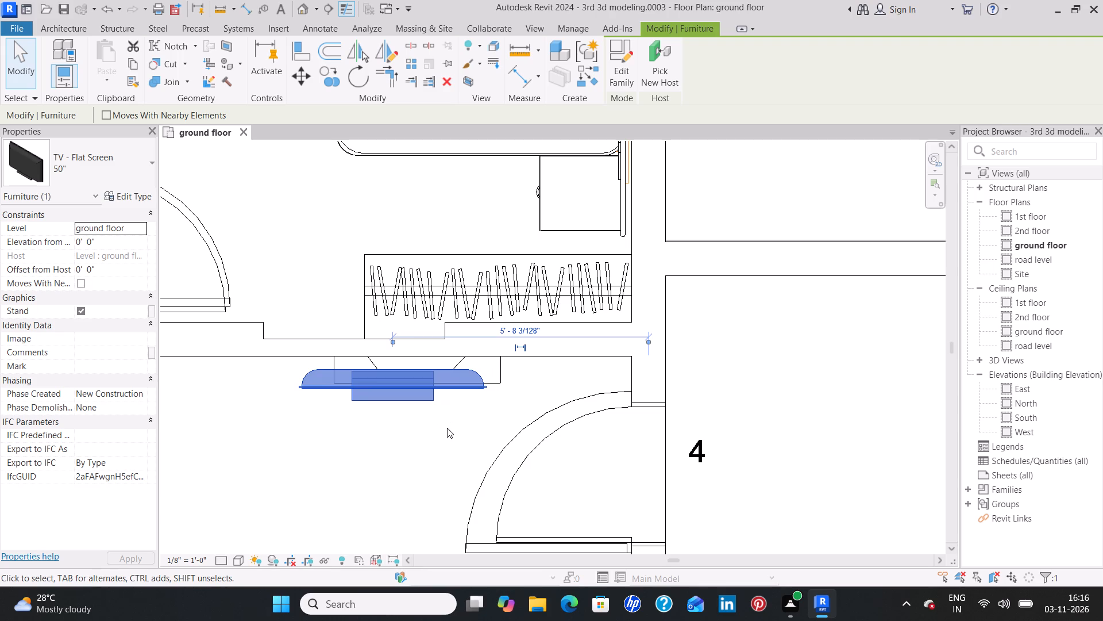
click(414, 478)
Nudge flat 4's drawing-room TV back toward the entrance door, to about 5'-4" from the entrance wall.
scroll(414, 478, down, 2)
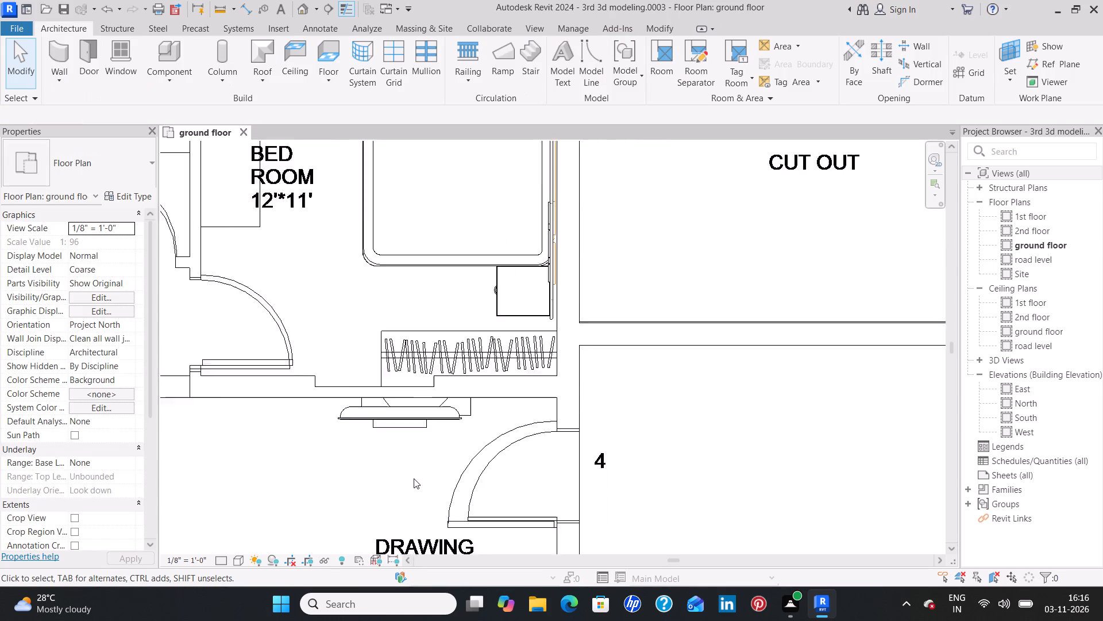
scroll(414, 478, down, 4)
middle_drag(393, 492, 367, 413)
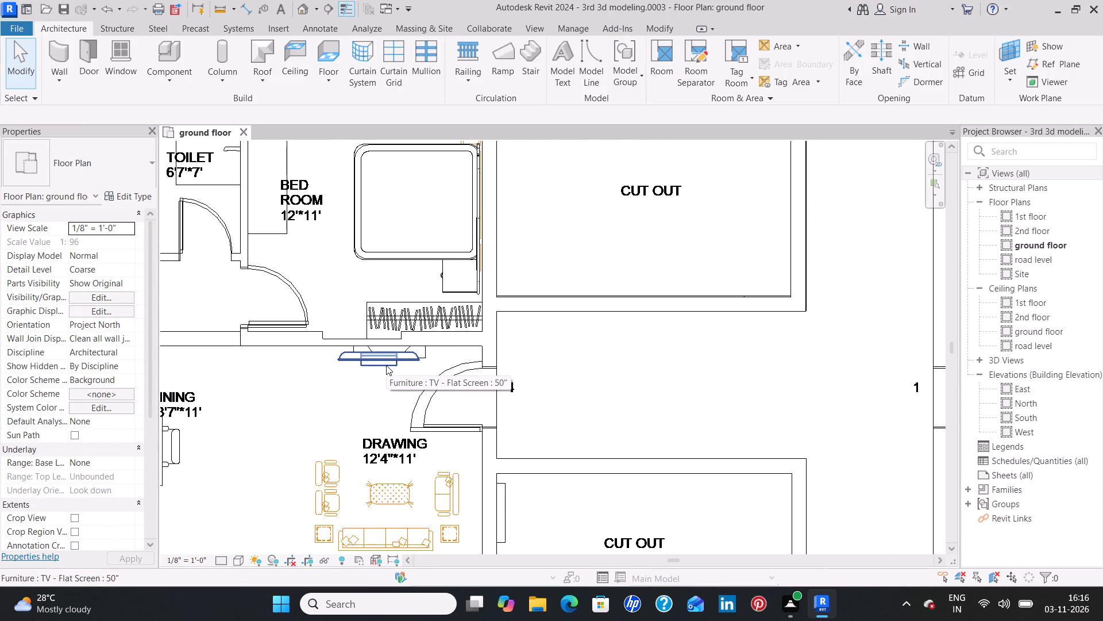
scroll(386, 364, up, 3)
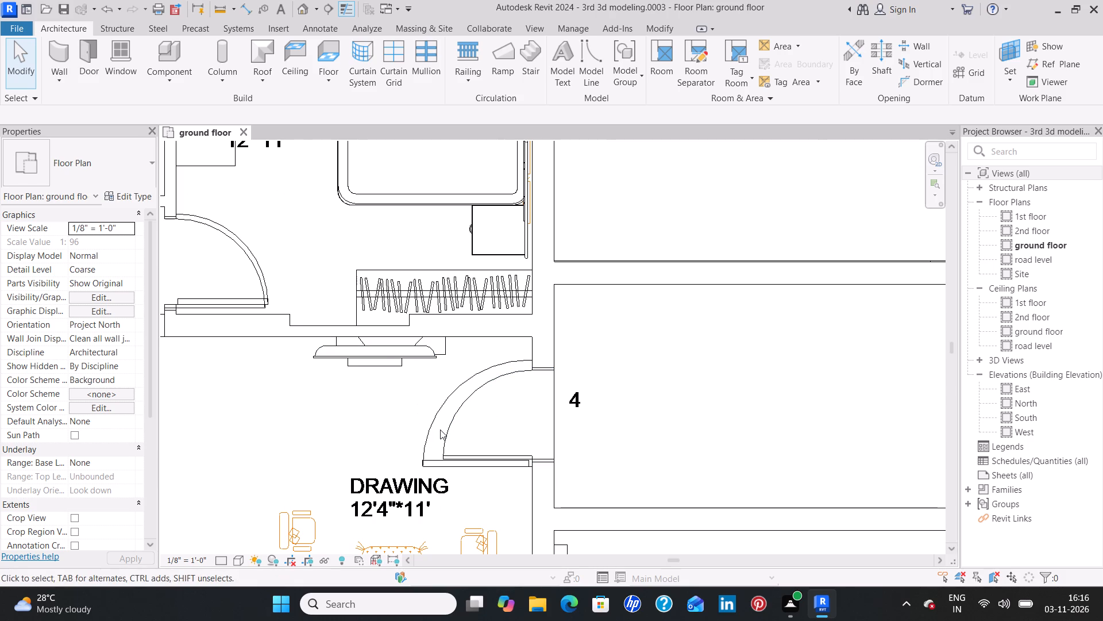
key(Right)
key(Right)
key(Right)
key(Right)
click(363, 355)
key(Right)
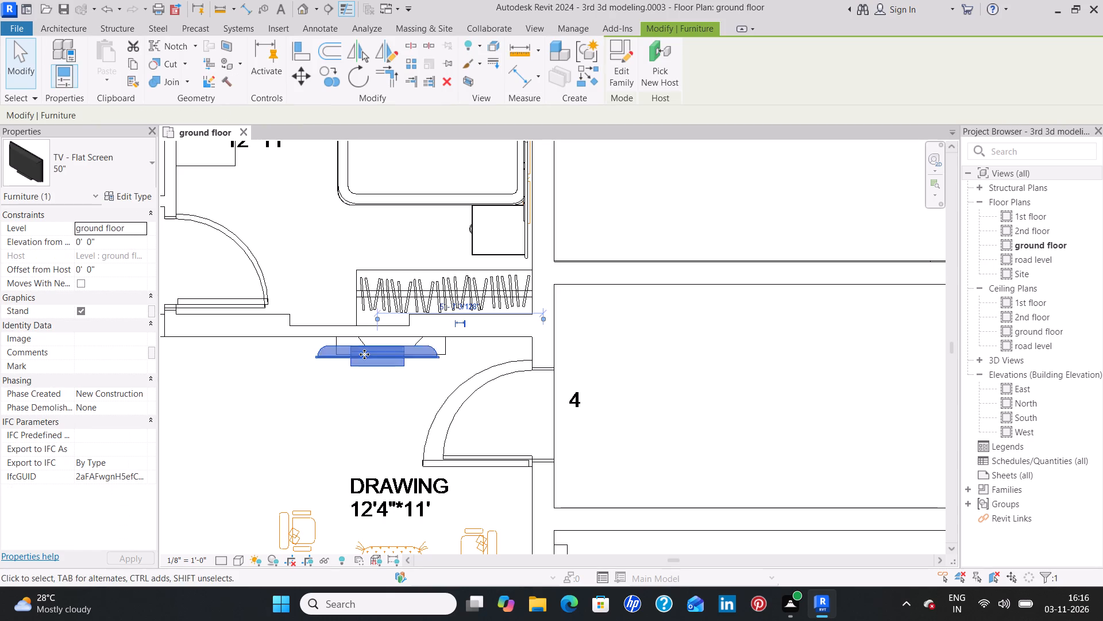
key(Right)
key(Right)
key(Right)
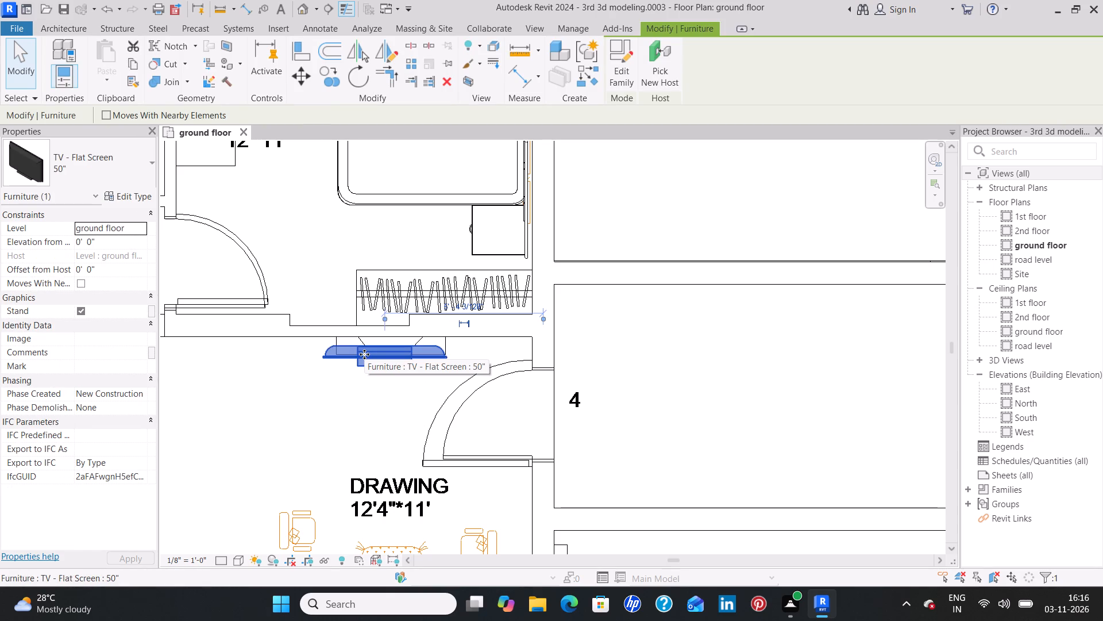
Place a 50" flat-screen TV in flat 1's drawing room on the imported TV outline along the bedroom wall.
text(cs)
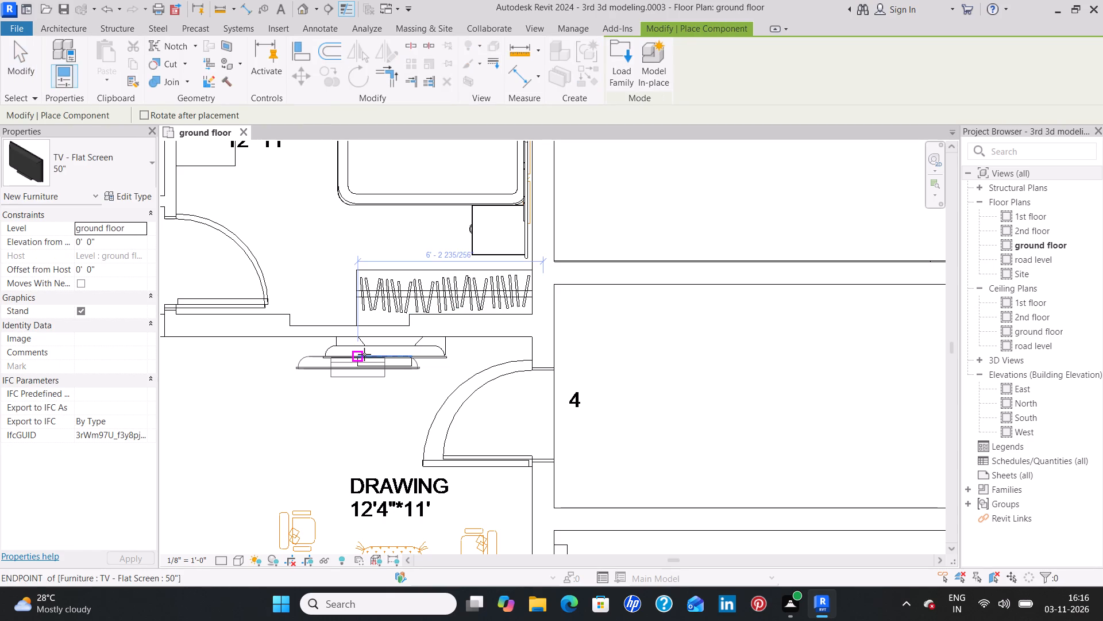
scroll(734, 396, down, 3)
middle_drag(734, 396, 441, 442)
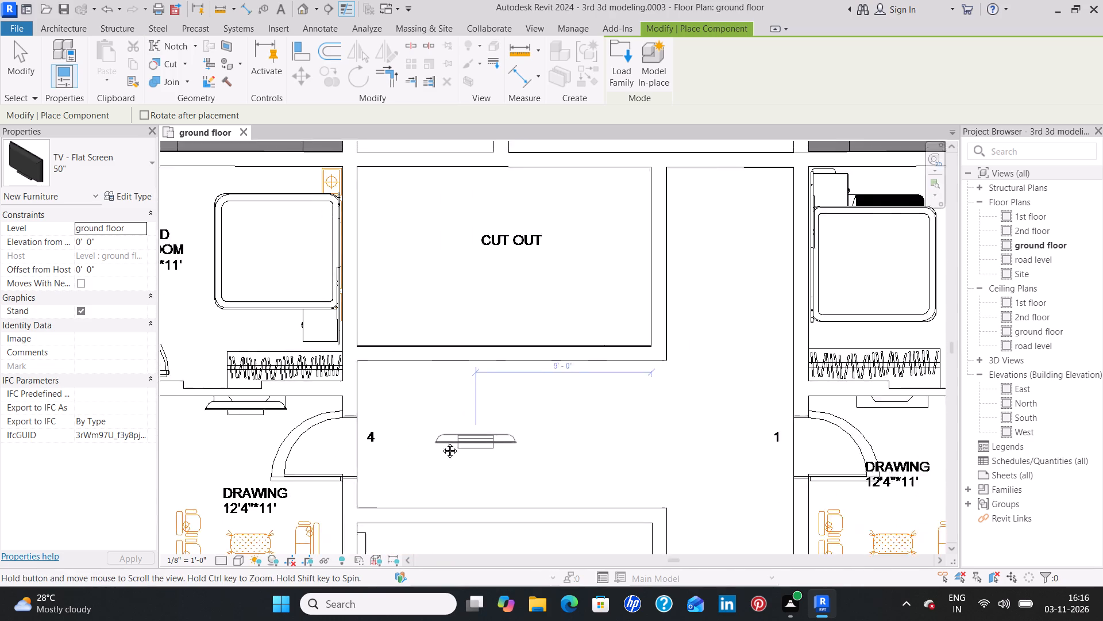
middle_drag(441, 442, 362, 459)
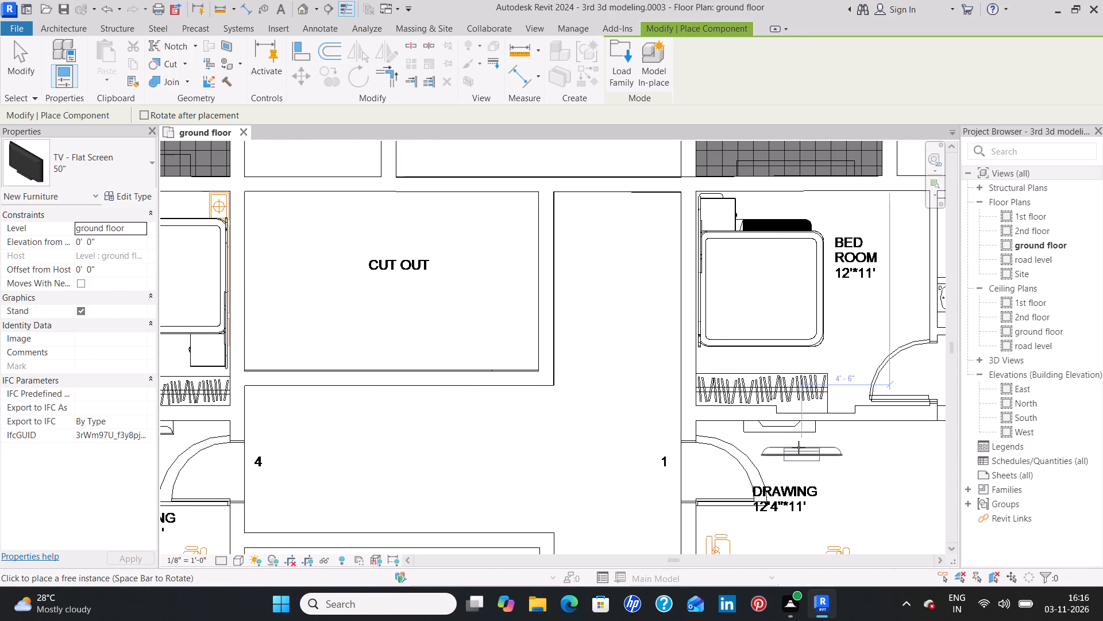
middle_drag(799, 447, 623, 448)
scroll(620, 449, up, 7)
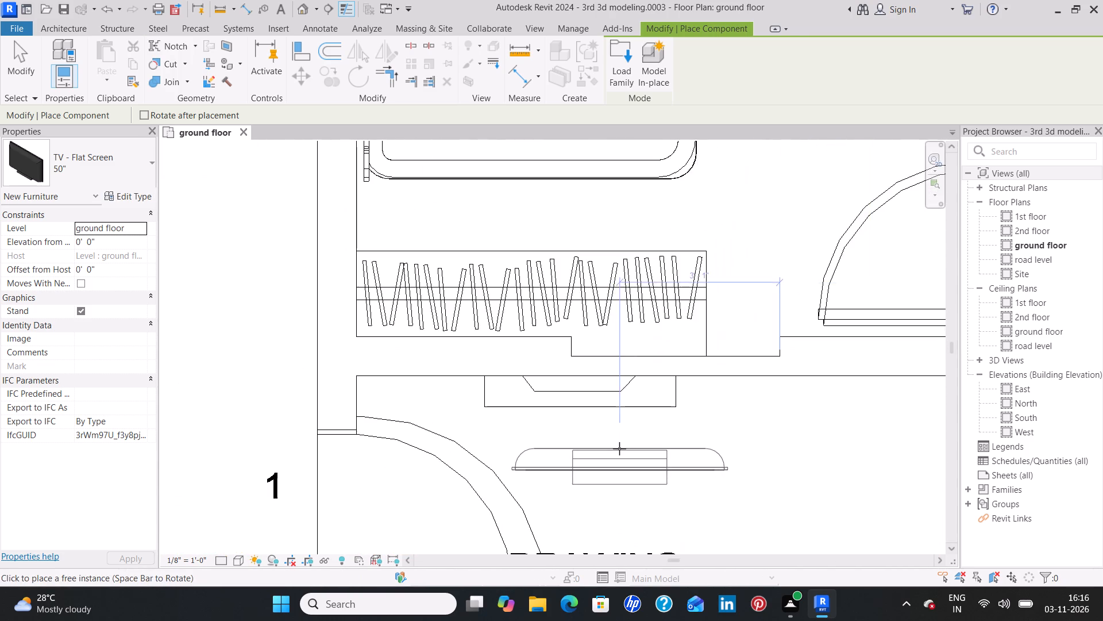
scroll(619, 448, down, 7)
middle_drag(678, 471, 673, 394)
scroll(599, 355, up, 2)
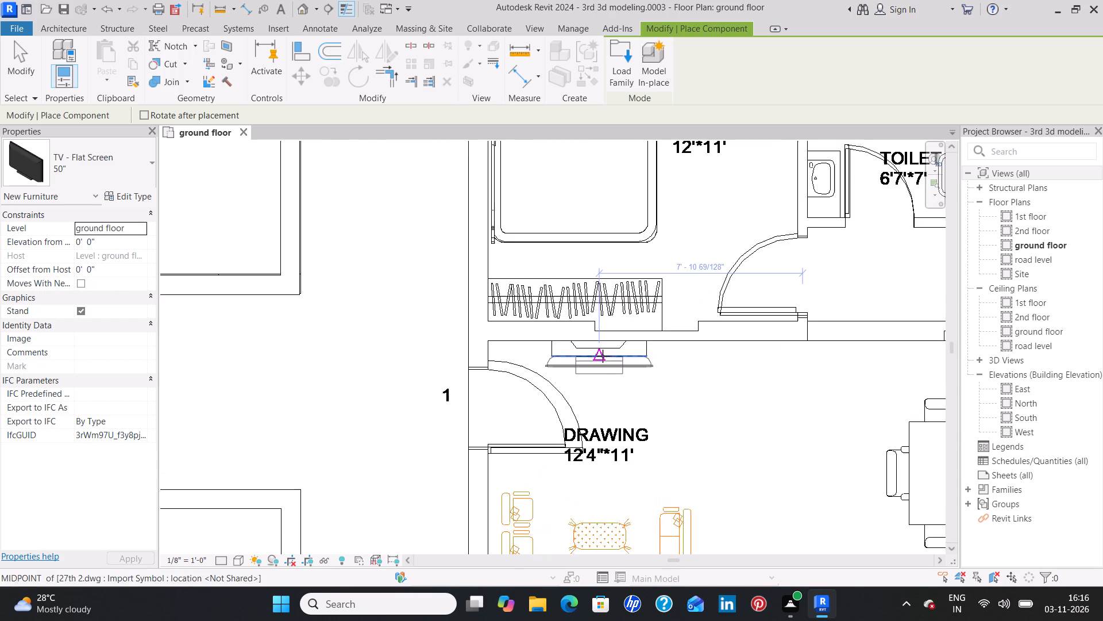
scroll(603, 356, up, 3)
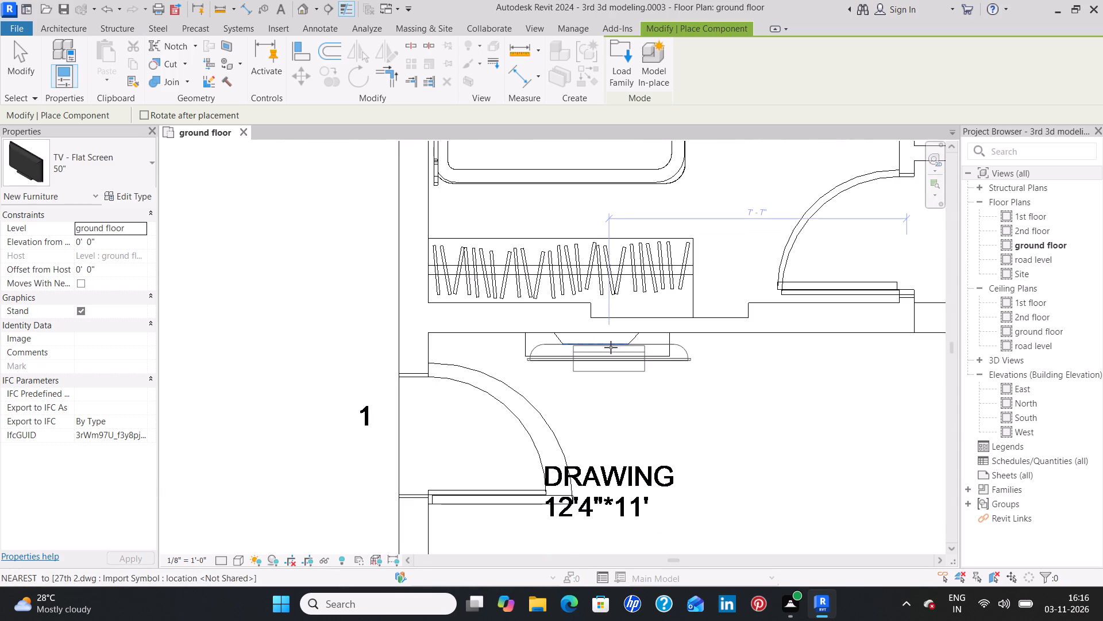
click(622, 344)
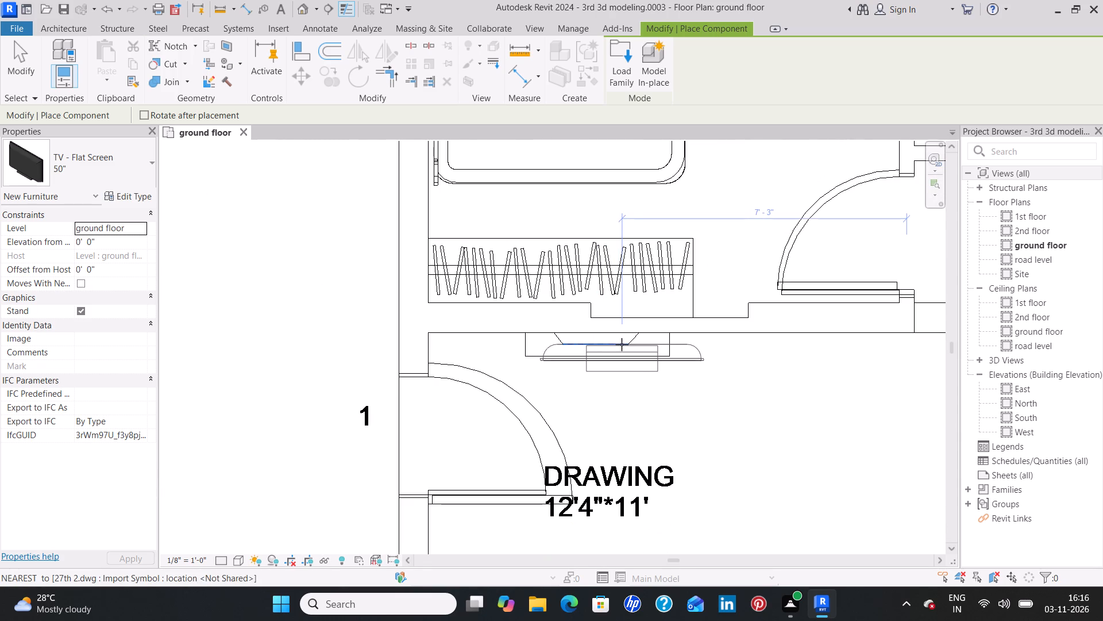
Place a 50" flat-screen TV in flat 2's drawing room at the midpoint of the imported outline on the bedroom wall.
scroll(599, 465, down, 6)
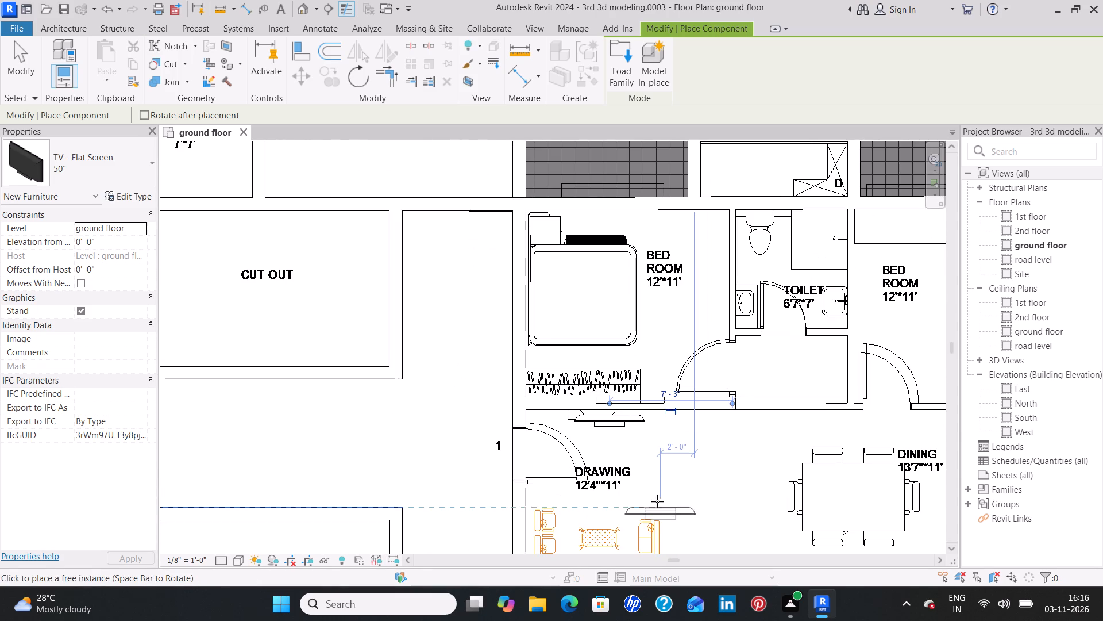
scroll(632, 509, down, 3)
middle_drag(628, 509, 625, 331)
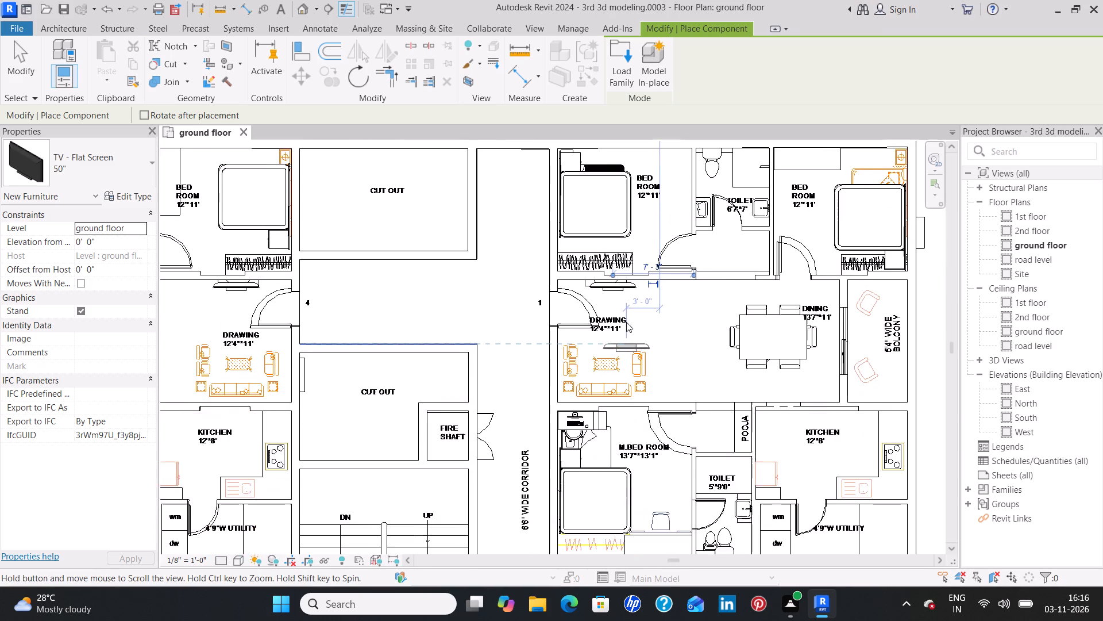
scroll(627, 405, down, 4)
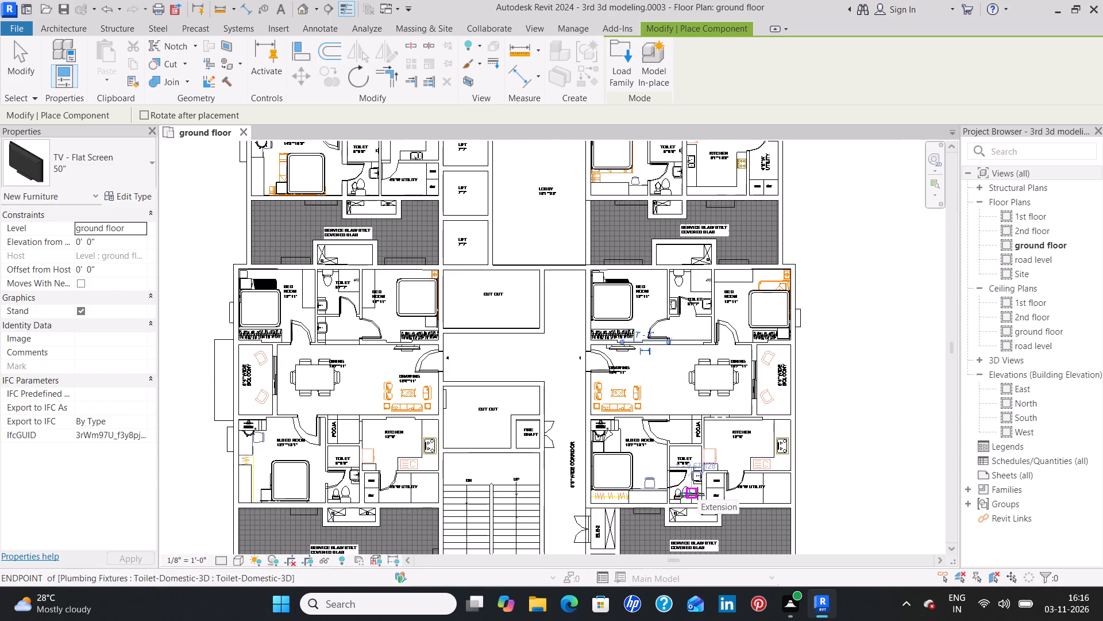
middle_drag(696, 493, 696, 308)
middle_drag(689, 512, 689, 401)
scroll(631, 419, up, 12)
scroll(617, 366, up, 2)
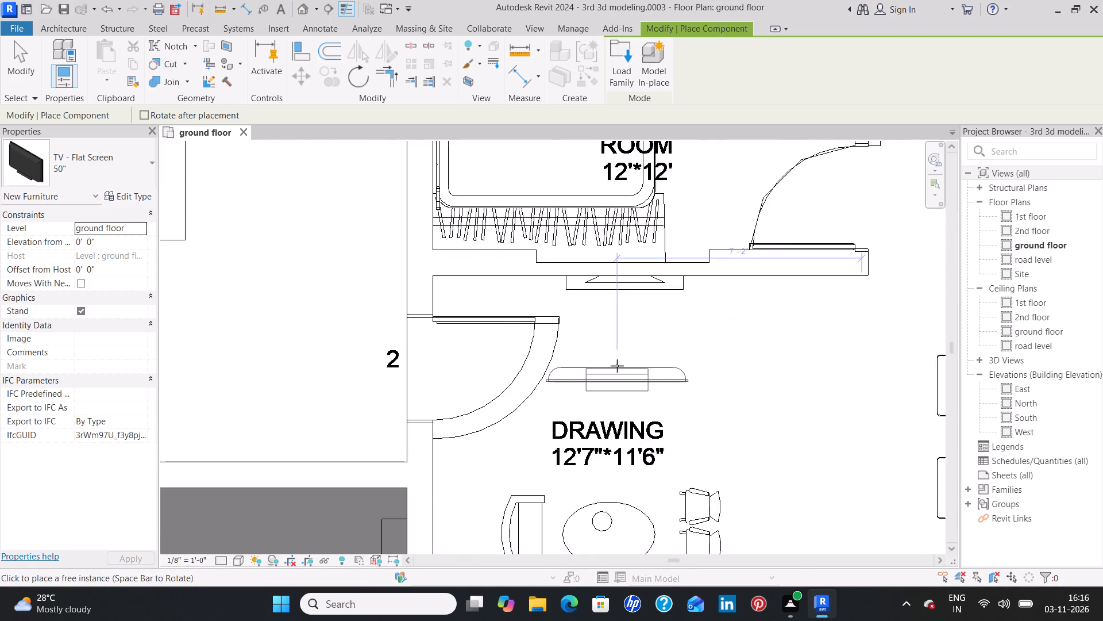
scroll(617, 366, up, 2)
middle_drag(614, 332, 628, 499)
scroll(628, 499, up, 1)
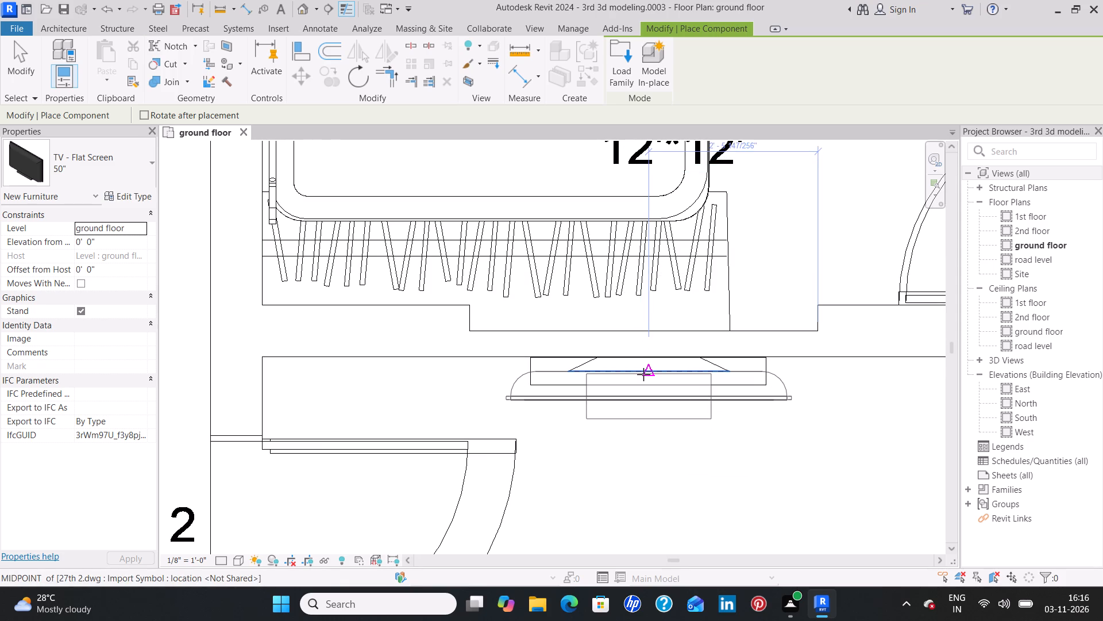
click(650, 372)
Place a 50" flat-screen TV in flat 3's drawing room at the imported outline's midpoint on the bedroom wall, and end placement.
scroll(583, 487, down, 4)
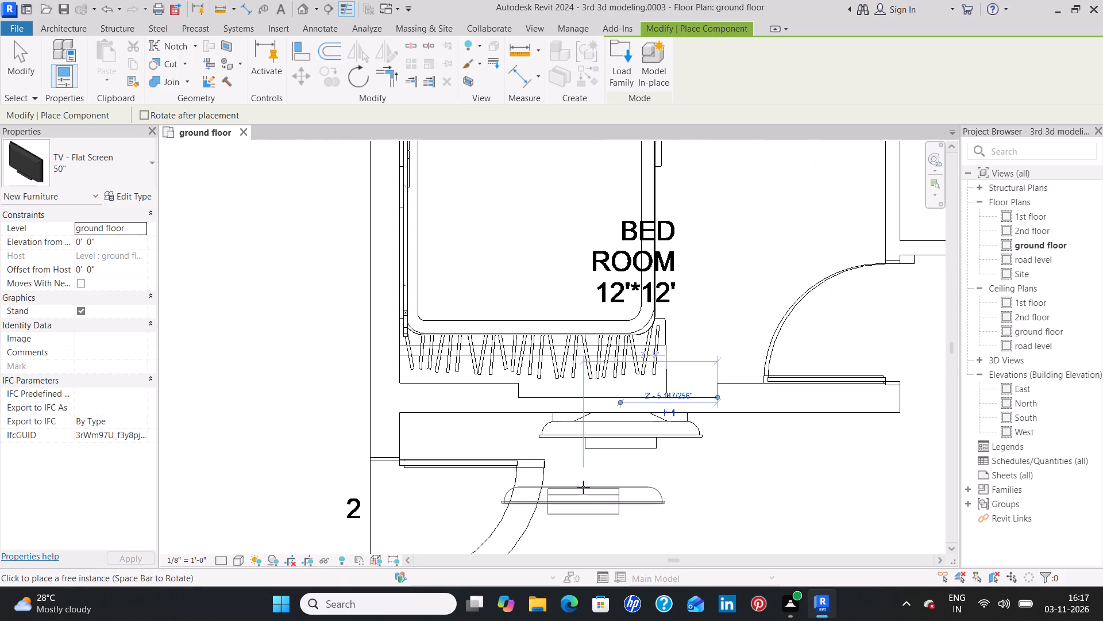
scroll(275, 465, down, 3)
middle_drag(275, 463, 523, 454)
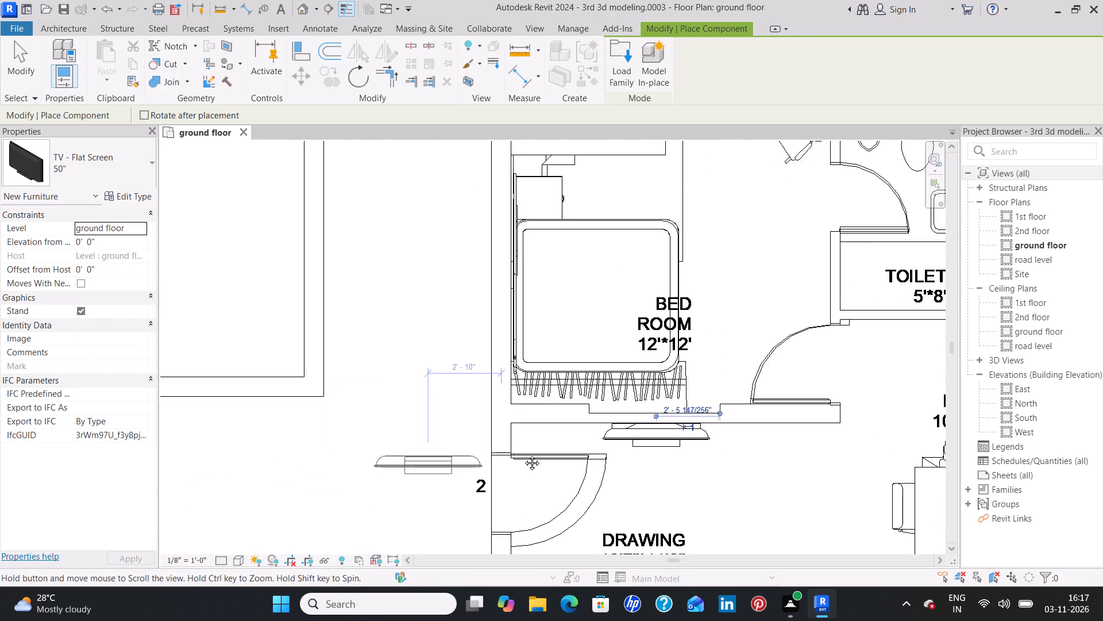
middle_drag(523, 454, 718, 437)
scroll(585, 462, down, 4)
scroll(367, 481, down, 1)
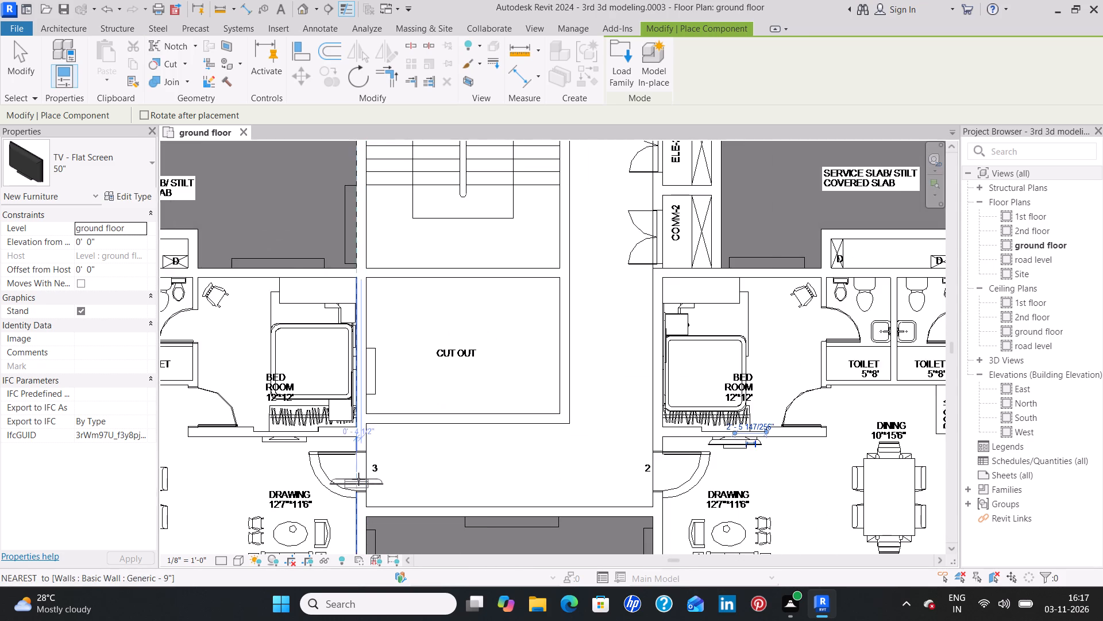
middle_drag(363, 477, 633, 443)
scroll(561, 425, up, 12)
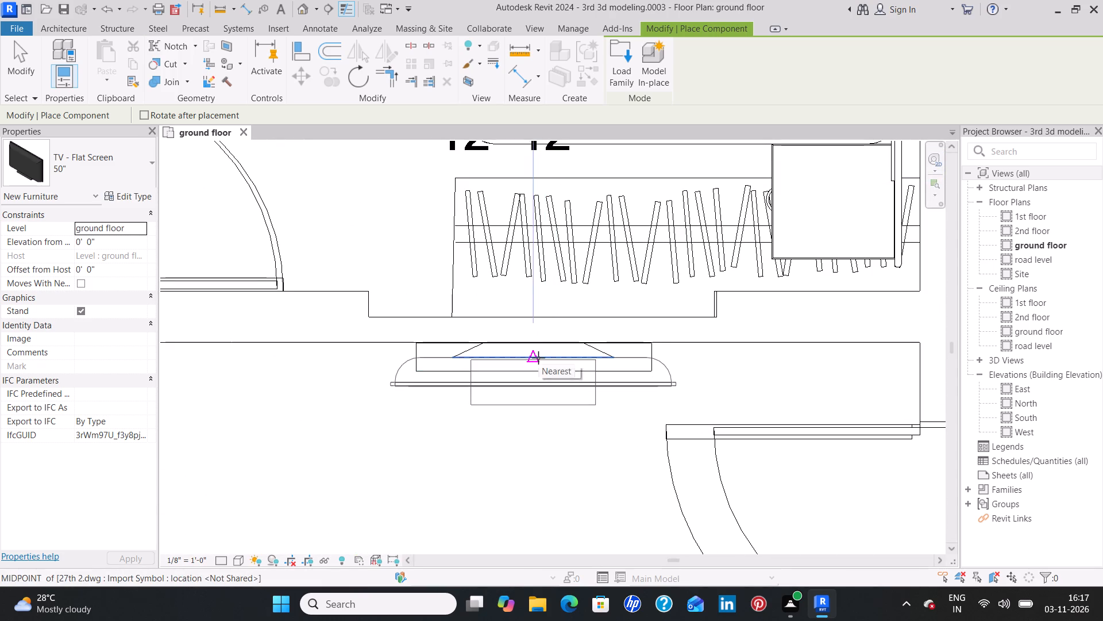
click(535, 358)
scroll(506, 505, down, 7)
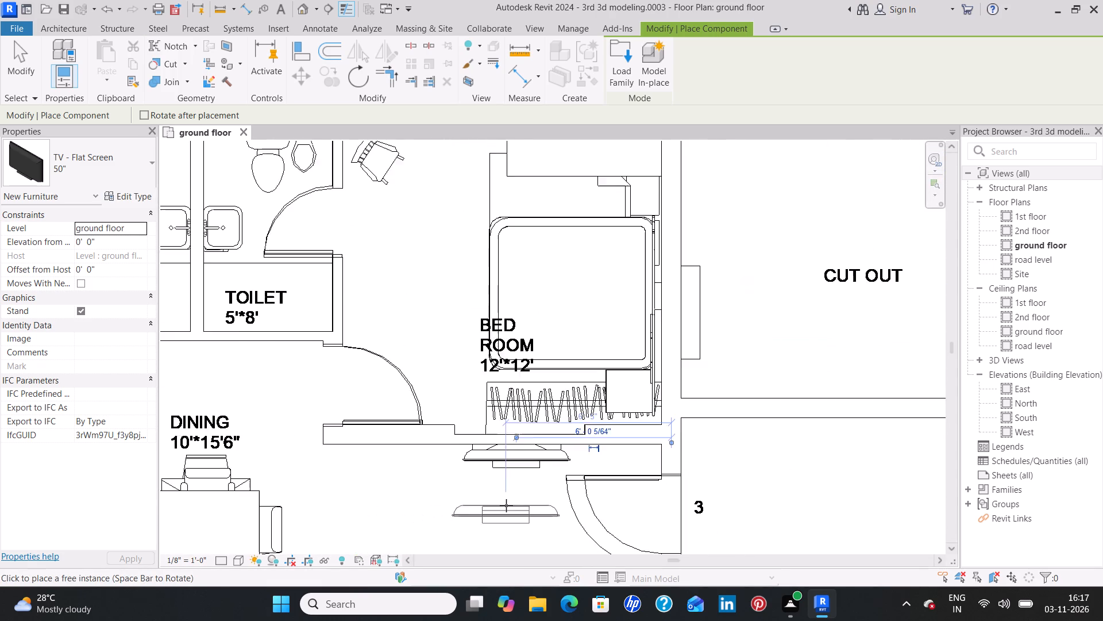
scroll(506, 505, down, 4)
scroll(686, 485, down, 4)
middle_drag(689, 500, 662, 385)
scroll(677, 576, down, 2)
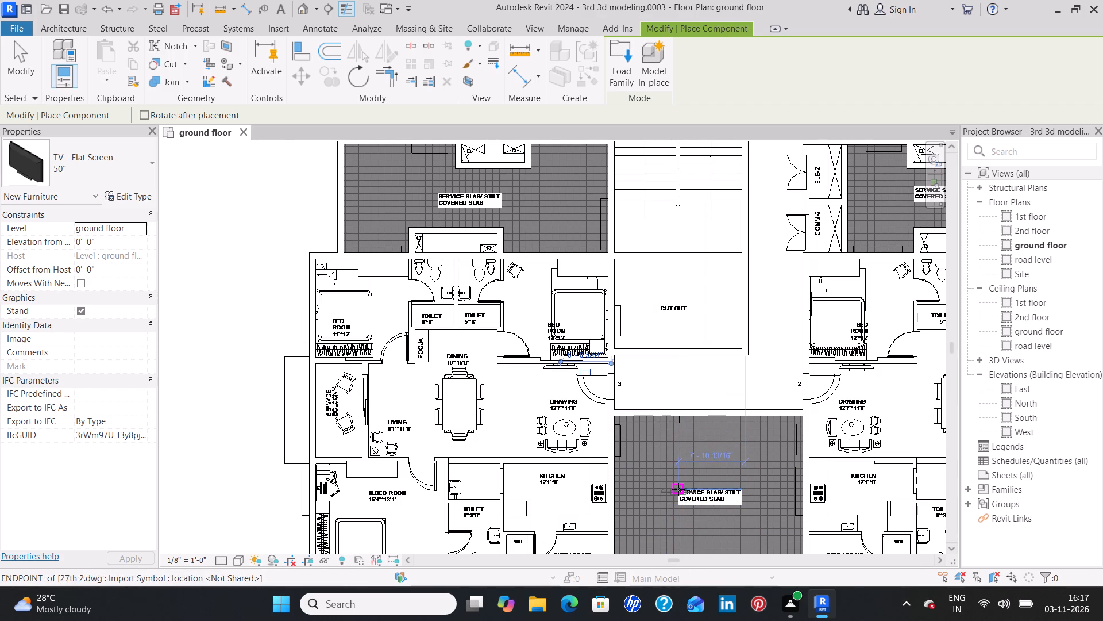
key(Escape)
key(Escape)
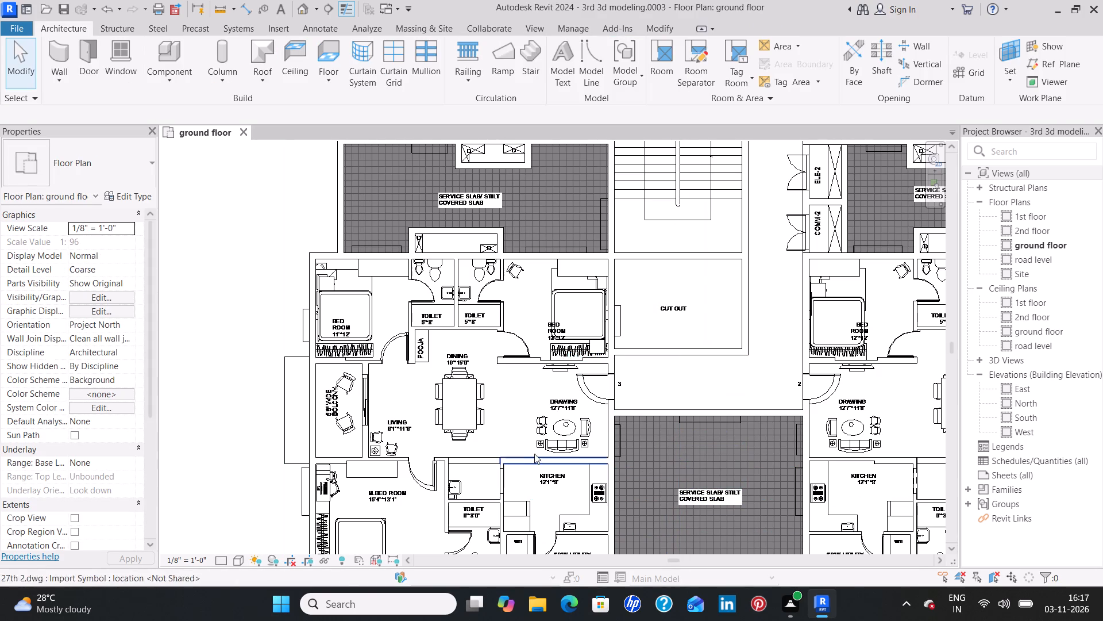
Review the furniture in the ground floor flats, from flats 3 and 4 up to flats 7 and 8 at the opposite end.
middle_drag(566, 233, 553, 540)
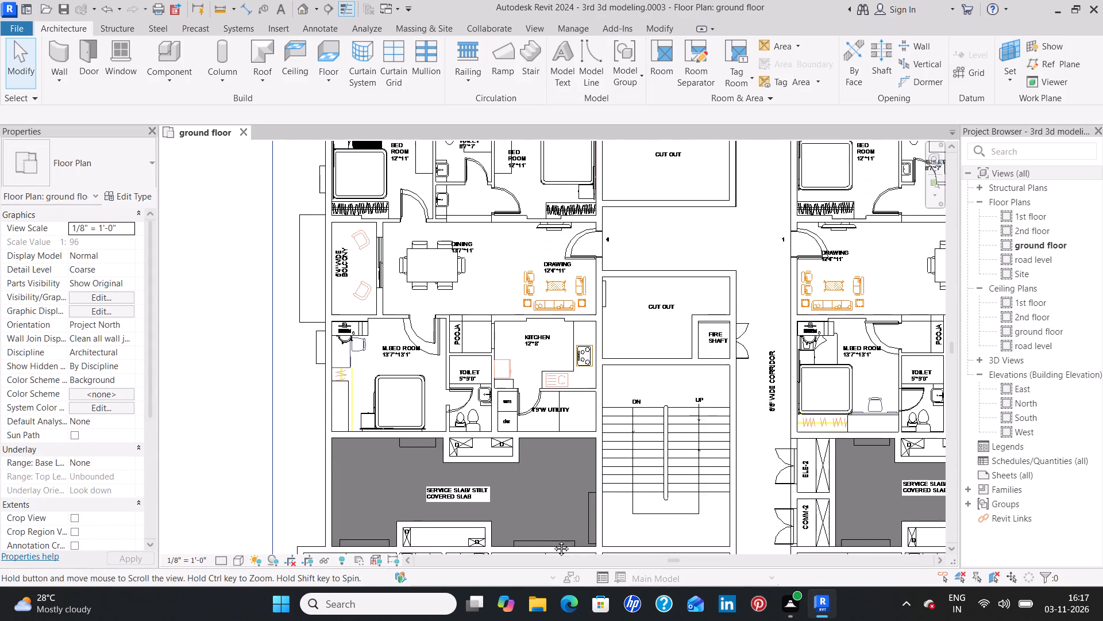
middle_drag(553, 540, 552, 541)
middle_drag(503, 260, 499, 546)
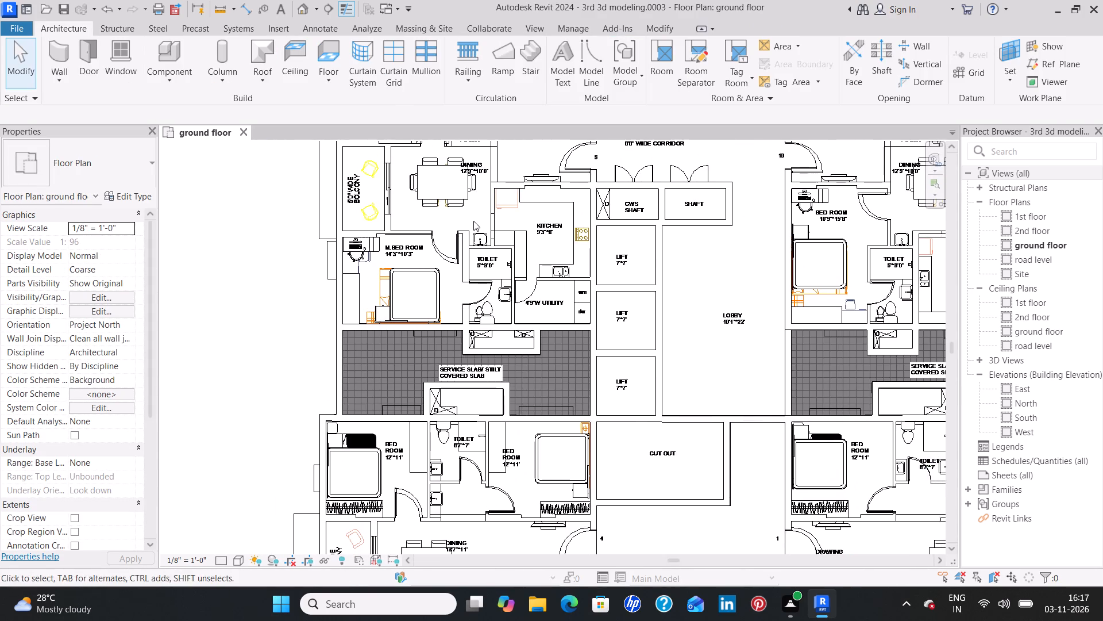
middle_drag(474, 220, 476, 492)
middle_drag(504, 200, 505, 462)
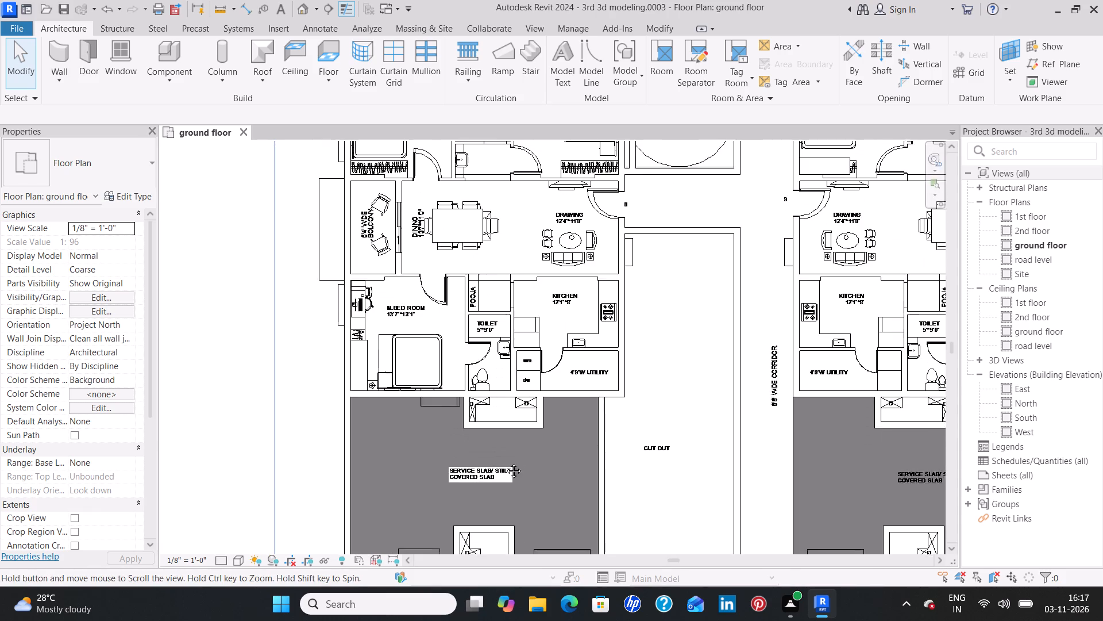
middle_drag(505, 462, 505, 463)
middle_drag(507, 229, 475, 488)
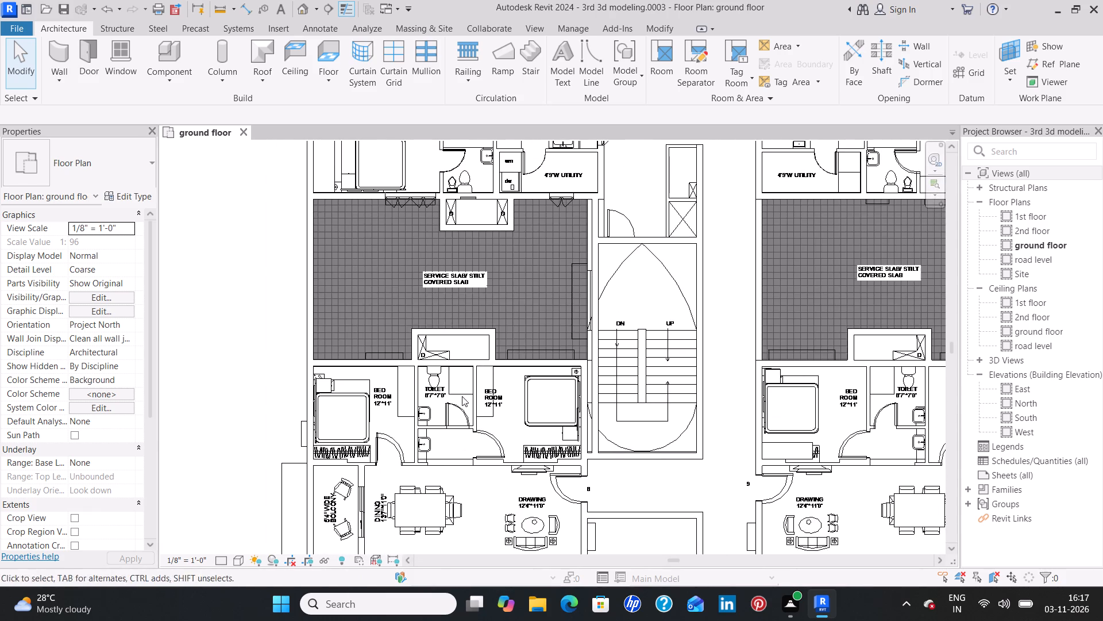
middle_drag(466, 275, 473, 519)
middle_drag(453, 254, 454, 261)
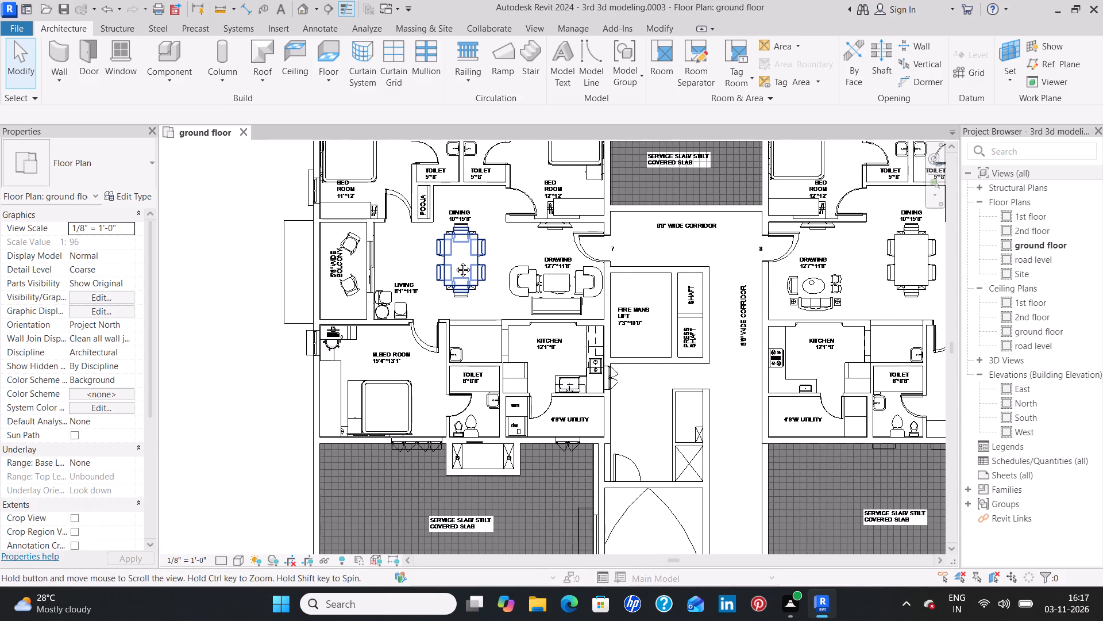
middle_drag(454, 261, 454, 334)
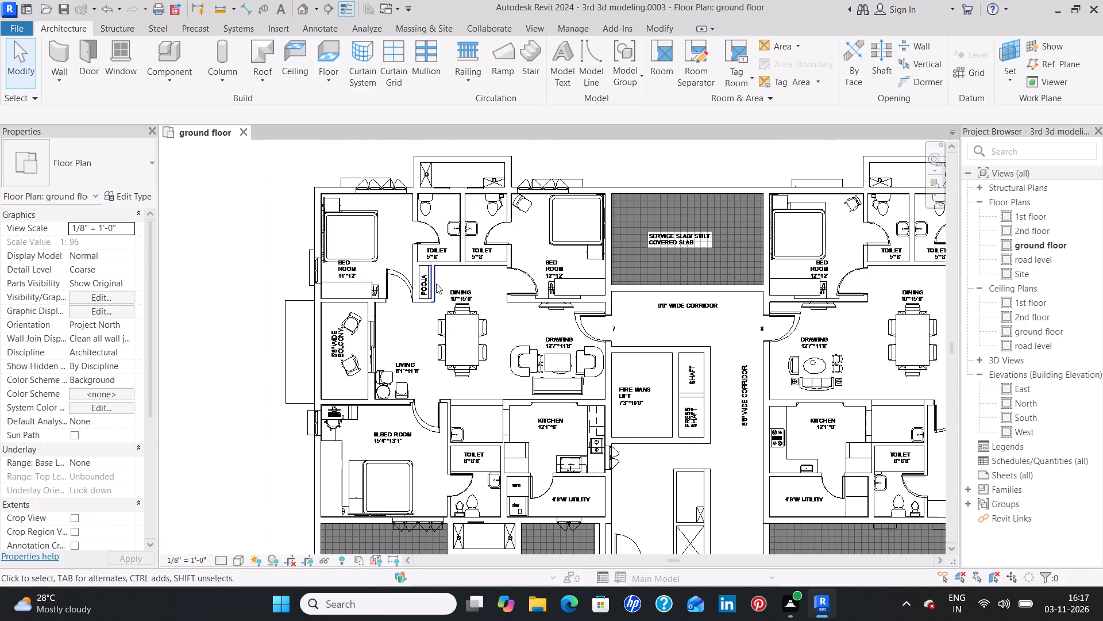
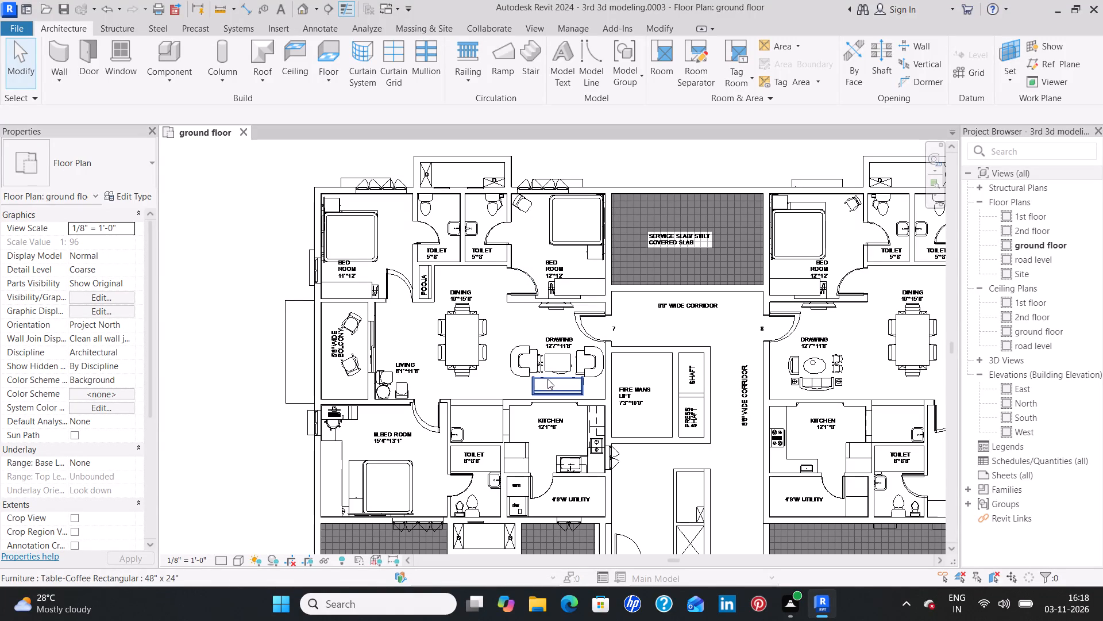
Examine flat 7's kitchen and utility area for appliances still missing from the imported outlines.
middle_drag(551, 379, 496, 363)
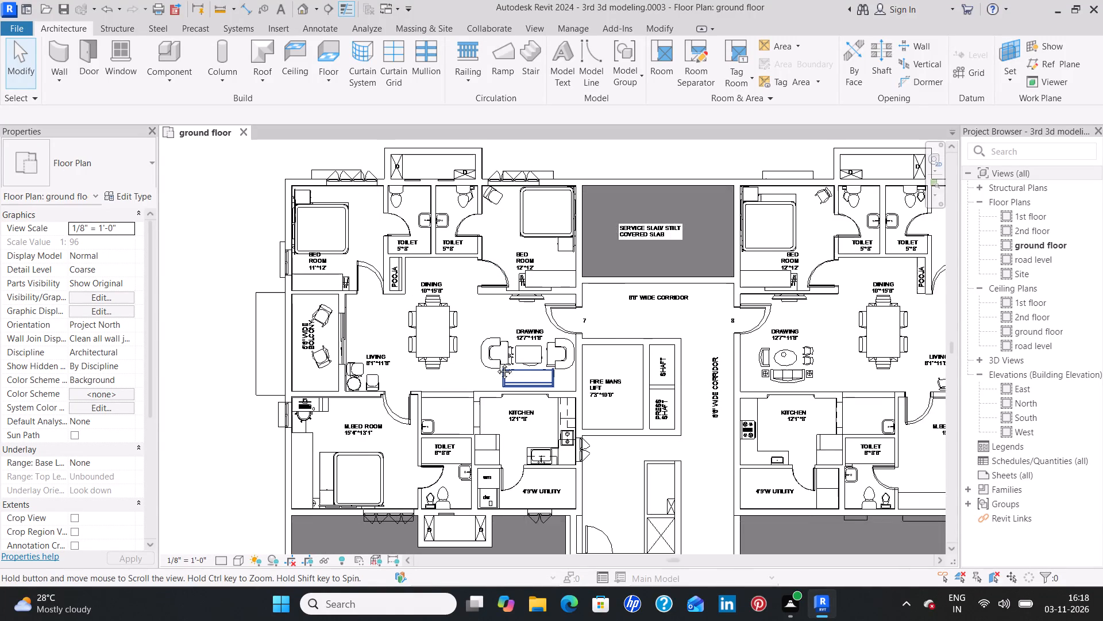
middle_drag(496, 363, 434, 350)
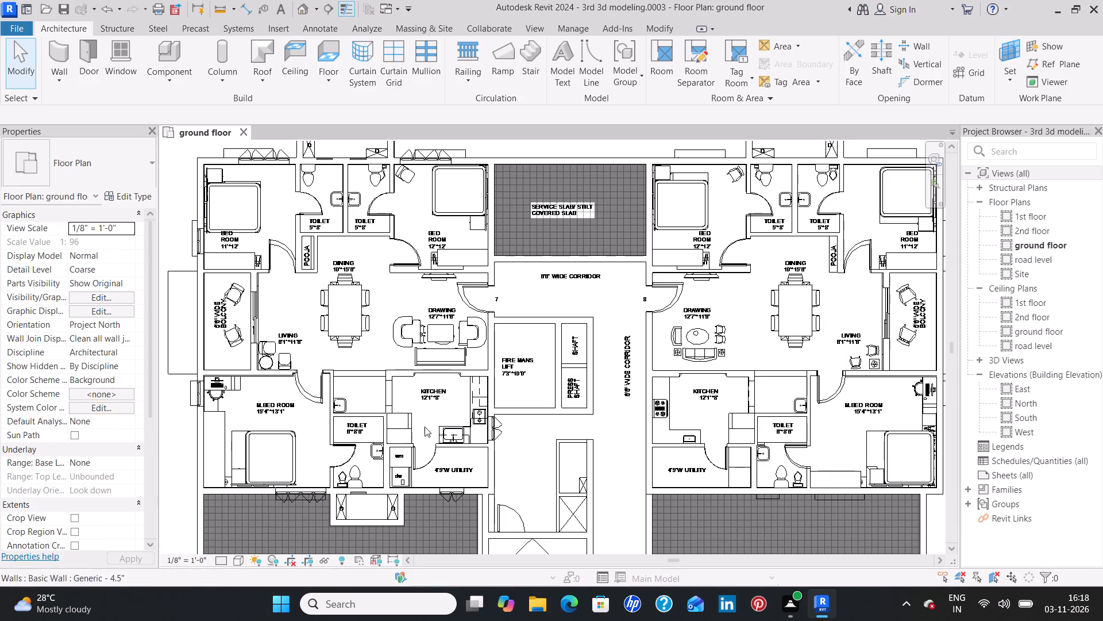
scroll(461, 432, up, 3)
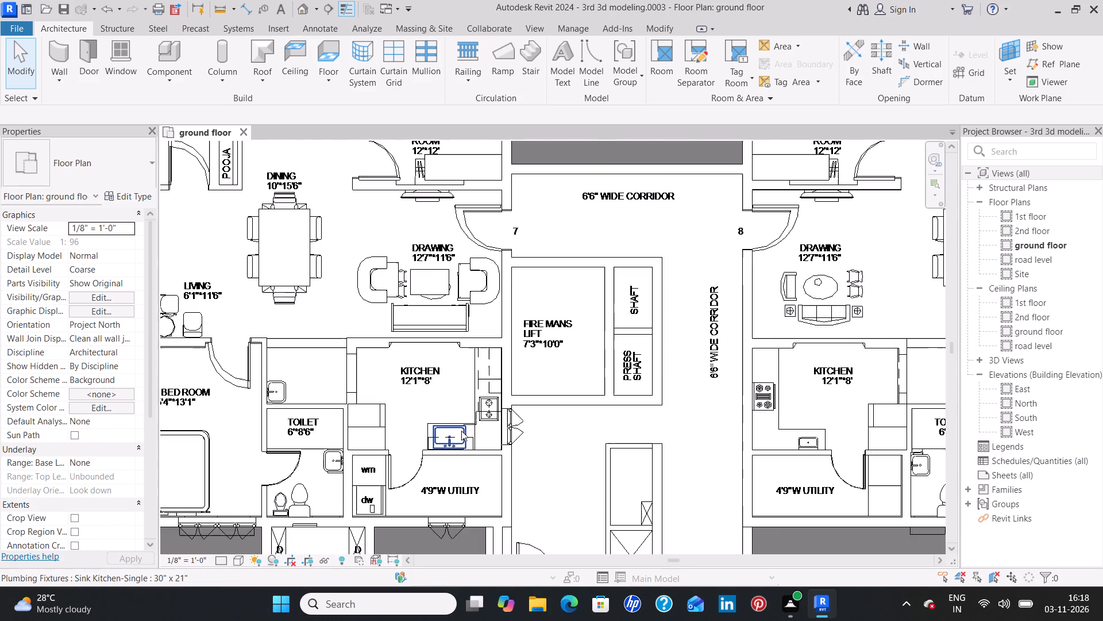
scroll(461, 431, up, 3)
middle_drag(452, 398, 360, 376)
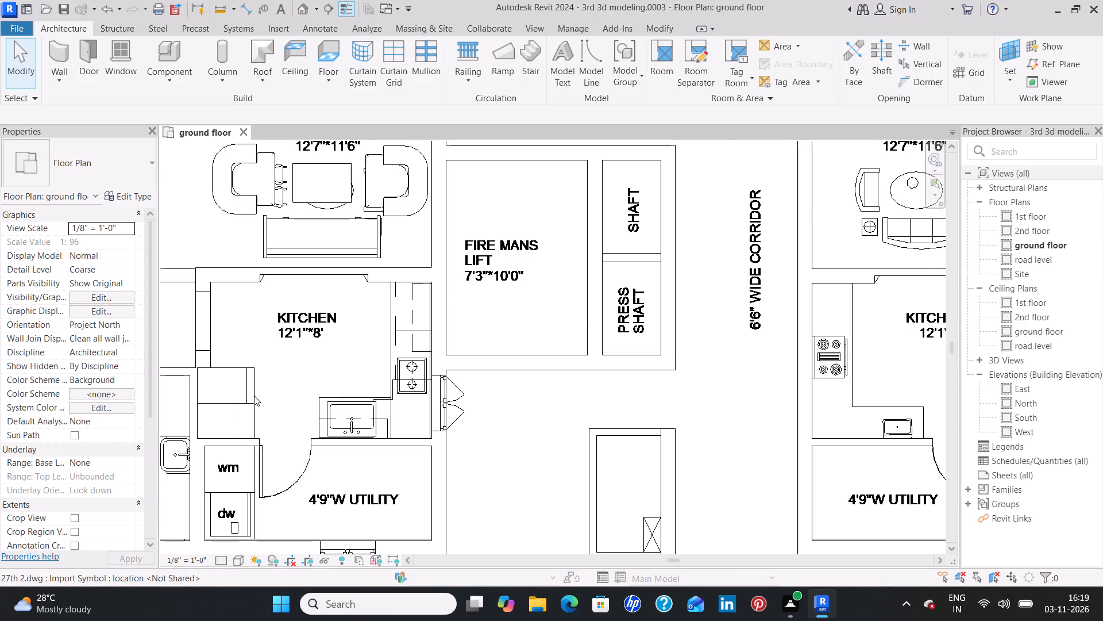
scroll(259, 390, down, 1)
middle_drag(280, 385, 381, 370)
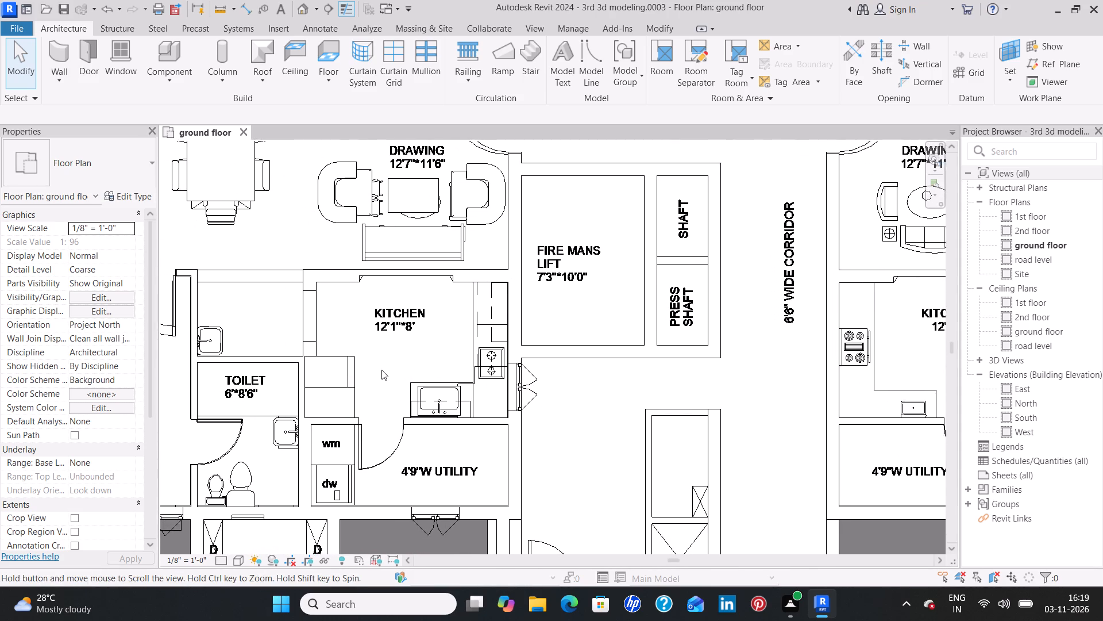
middle_drag(381, 370, 381, 370)
middle_drag(358, 338, 463, 354)
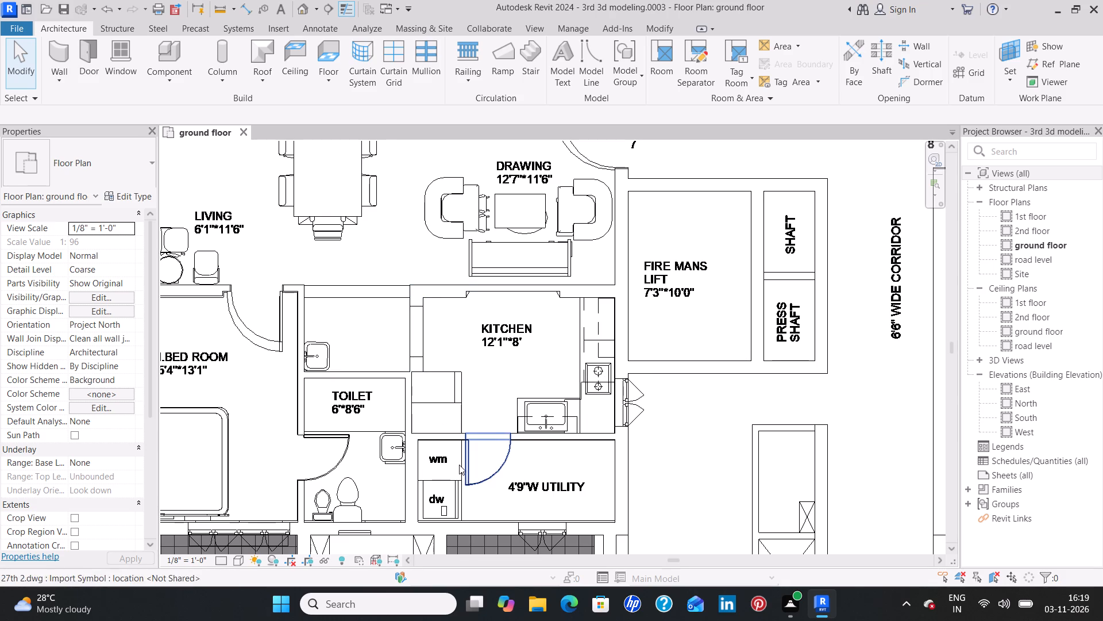
Place a 25" x 25" x 35" Washer, rotated to fit, on the wm outline in flat 7's utility, and end placement.
click(161, 56)
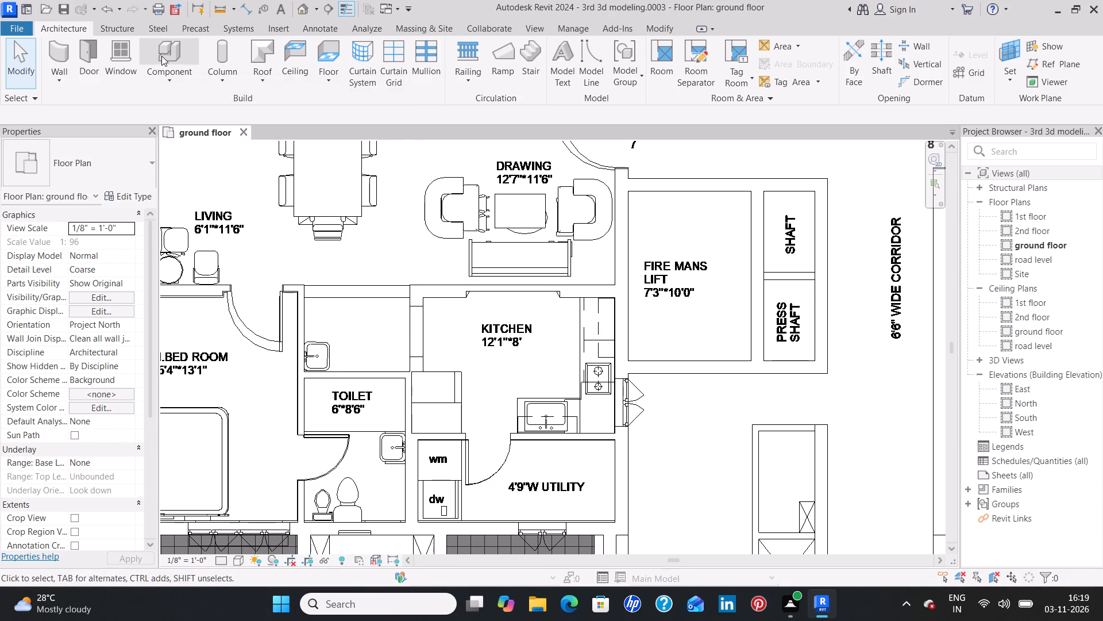
click(106, 169)
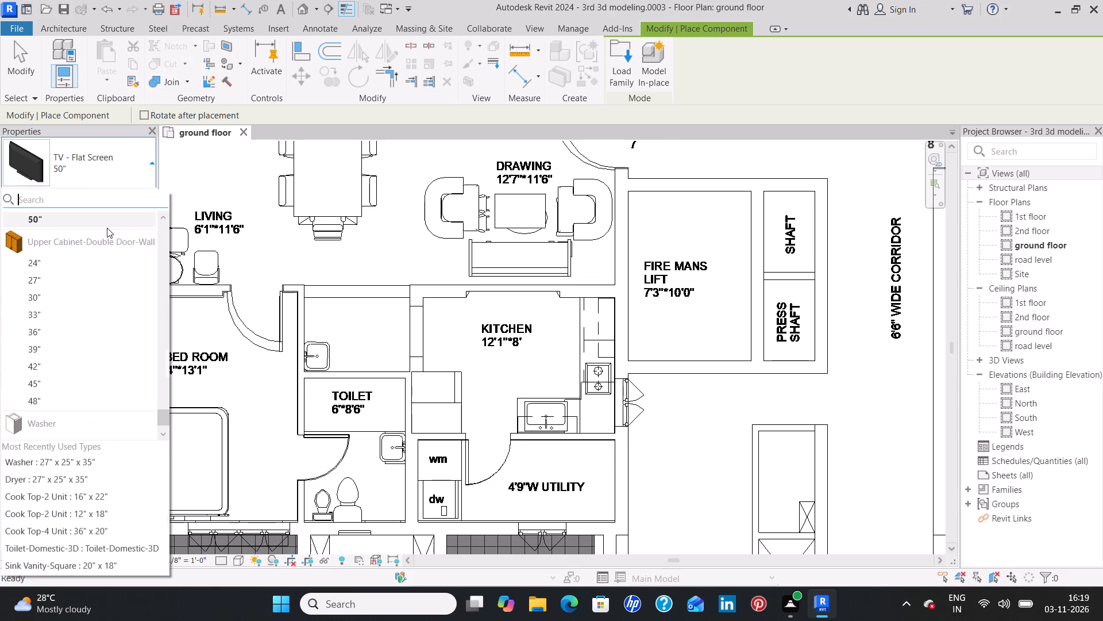
scroll(74, 385, up, 1)
scroll(73, 386, down, 1)
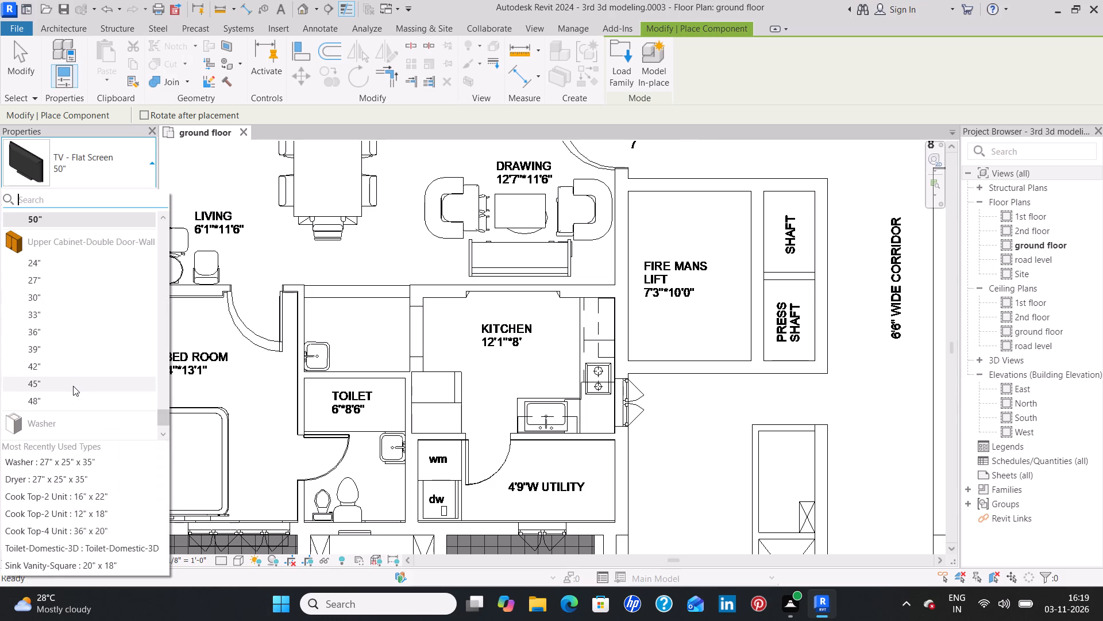
scroll(72, 386, down, 1)
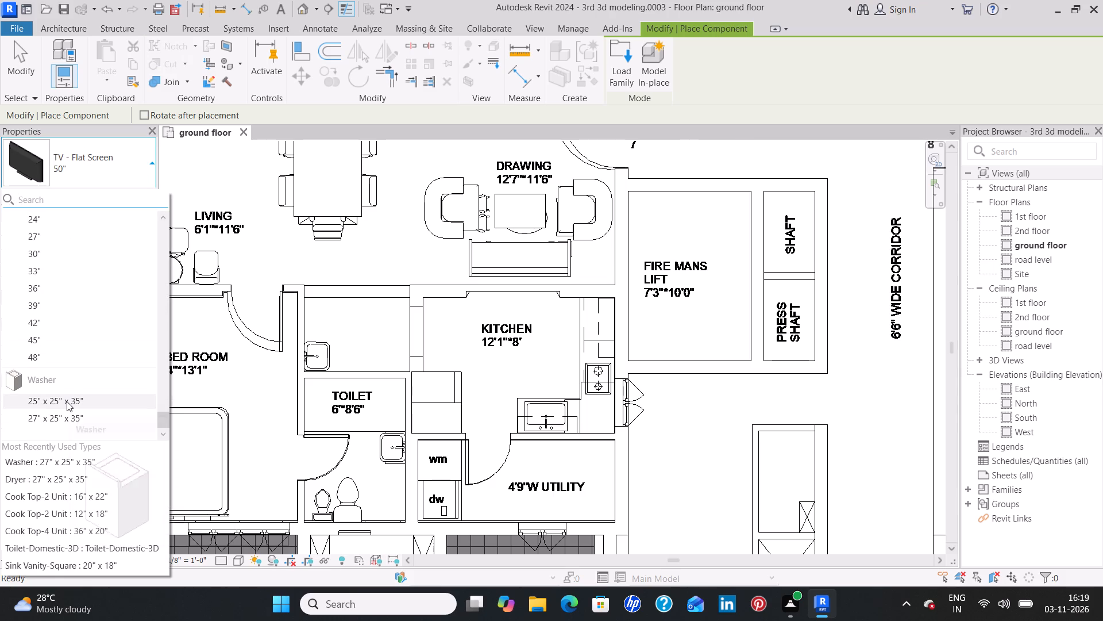
click(67, 401)
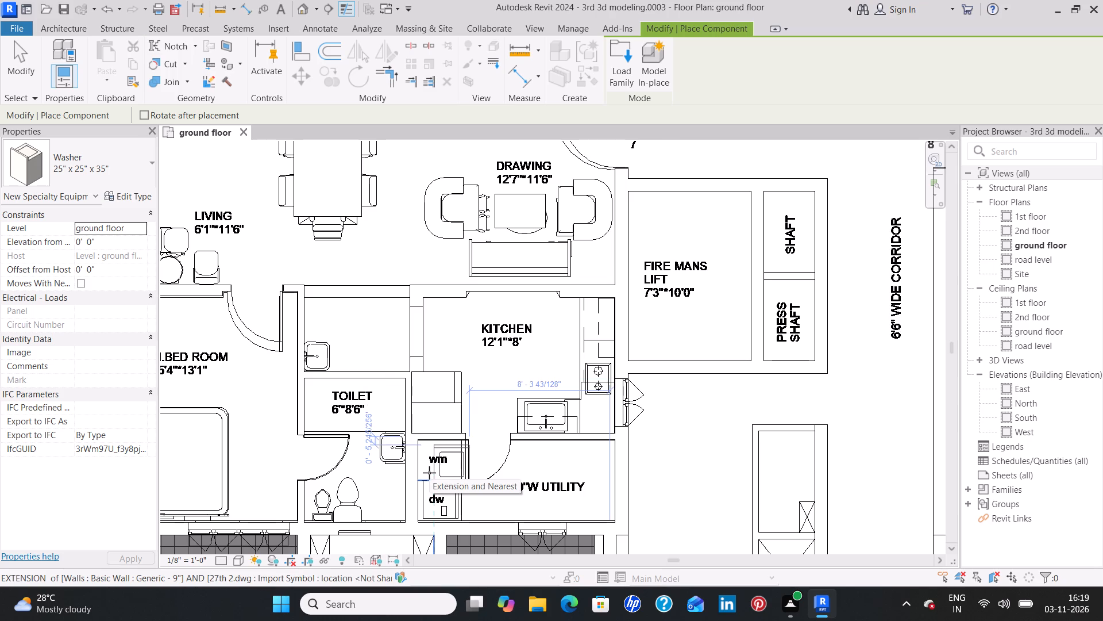
key(space)
key(space)
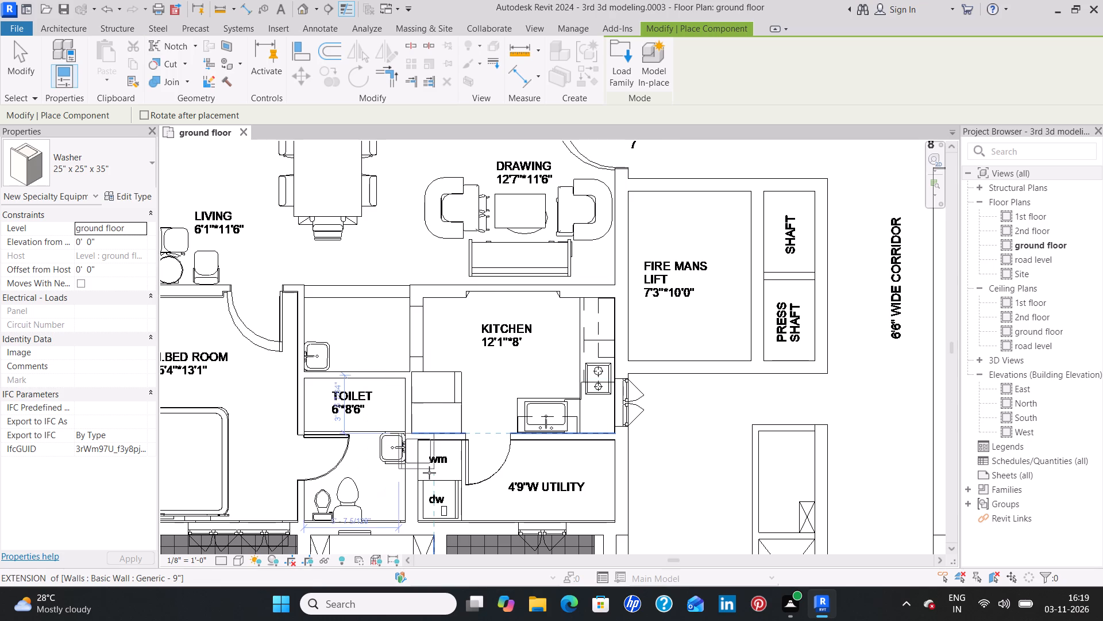
key(space)
key(space)
key(space)
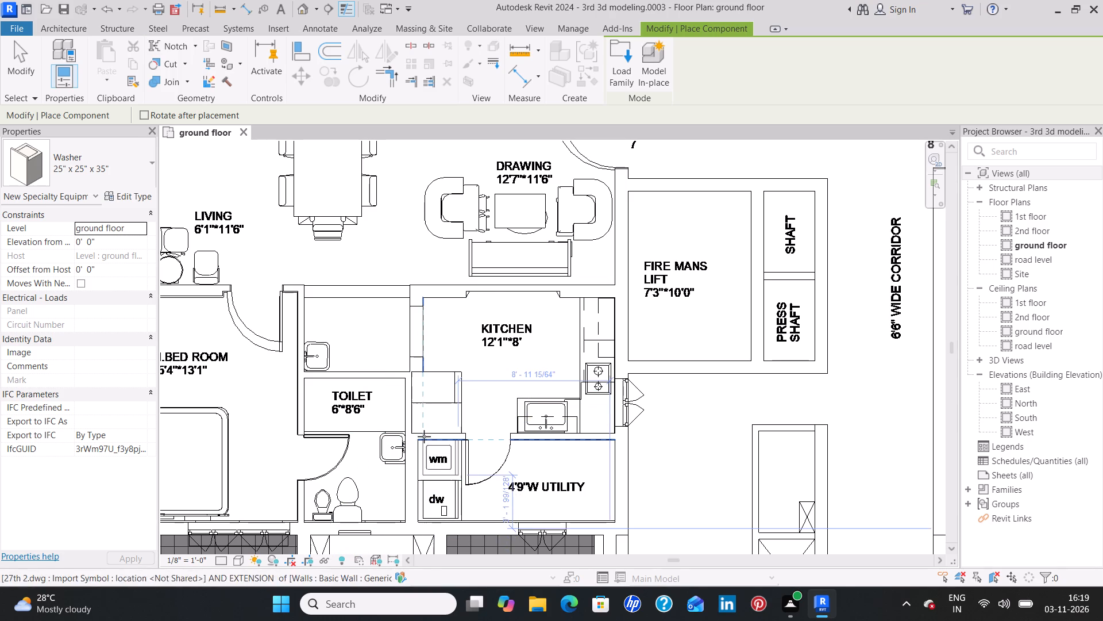
click(421, 445)
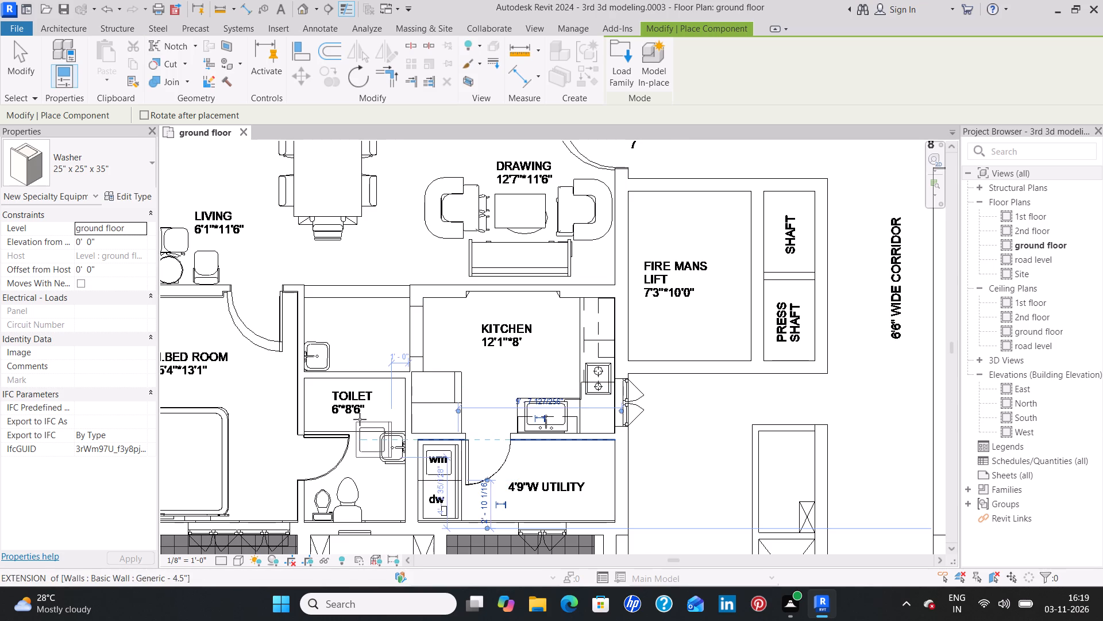
key(Escape)
key(Escape)
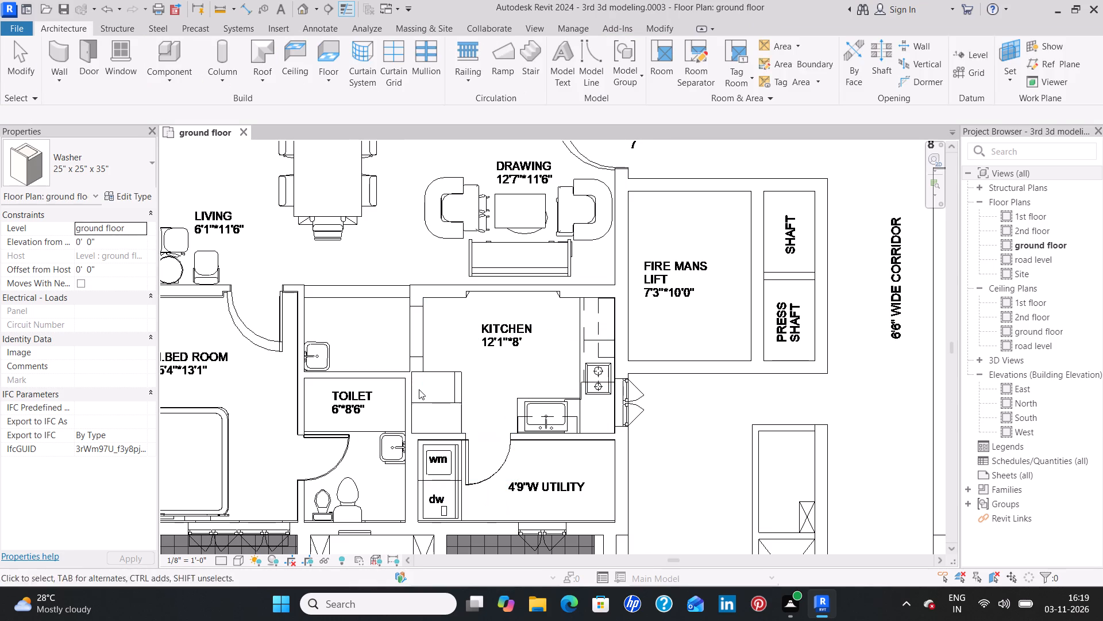
Start placing another component and look through the loaded types for a suitable kitchen or utility appliance.
click(170, 53)
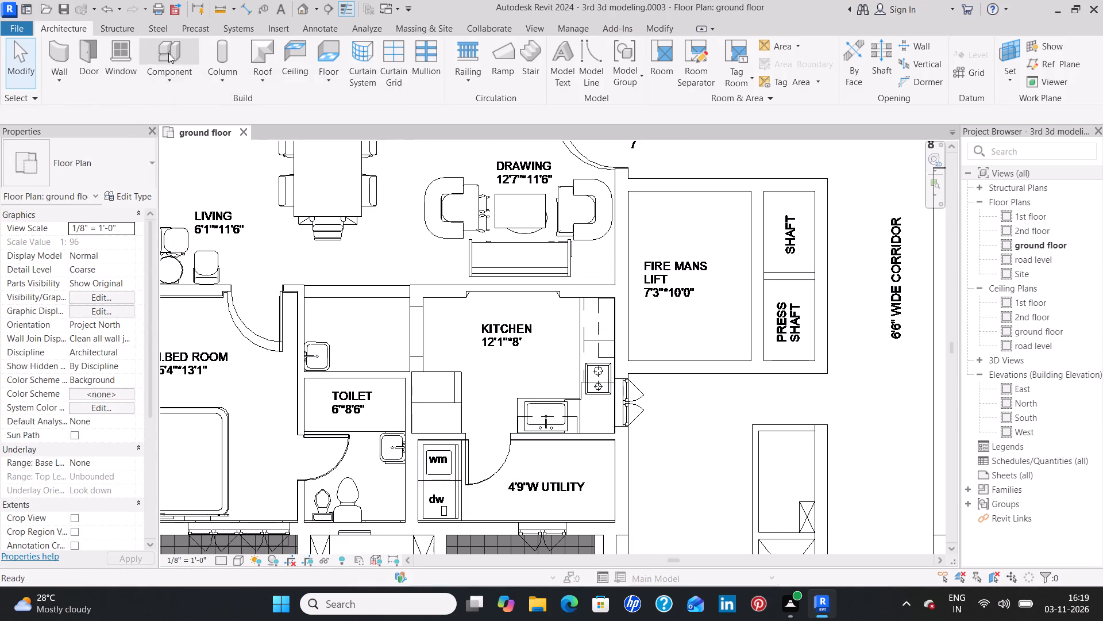
click(118, 163)
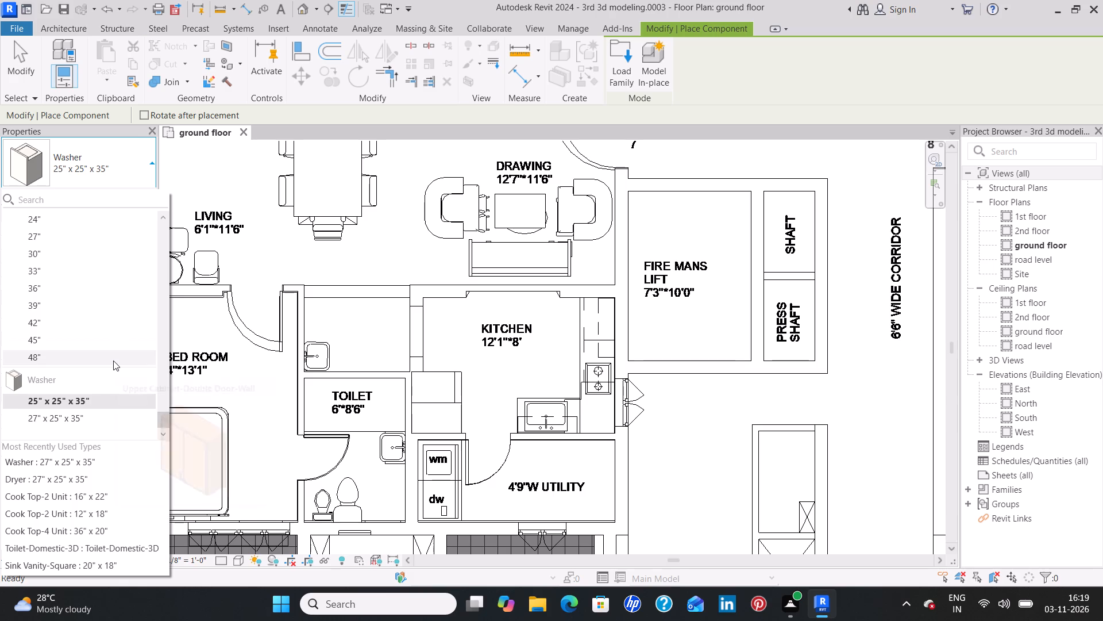
scroll(113, 361, up, 17)
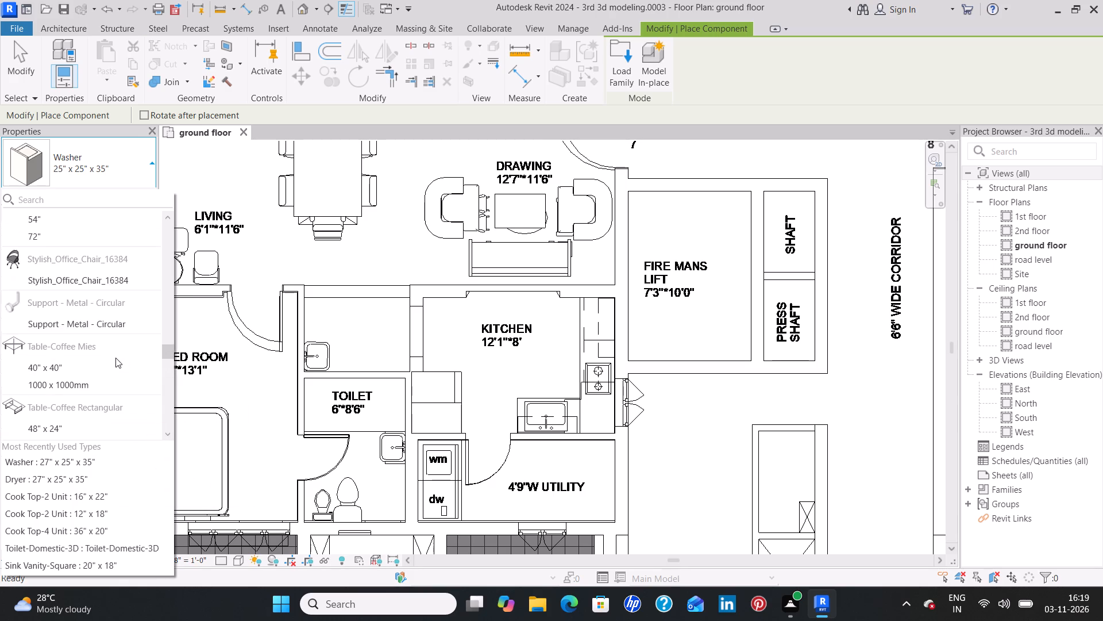
scroll(115, 358, up, 20)
scroll(117, 351, up, 2)
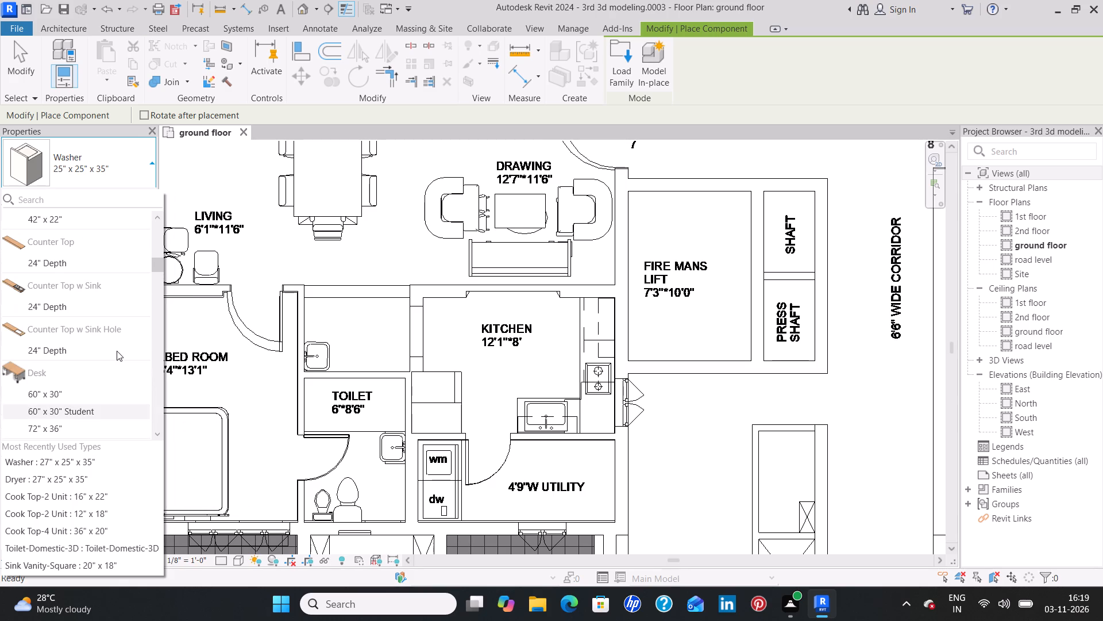
scroll(117, 351, down, 3)
scroll(117, 351, up, 2)
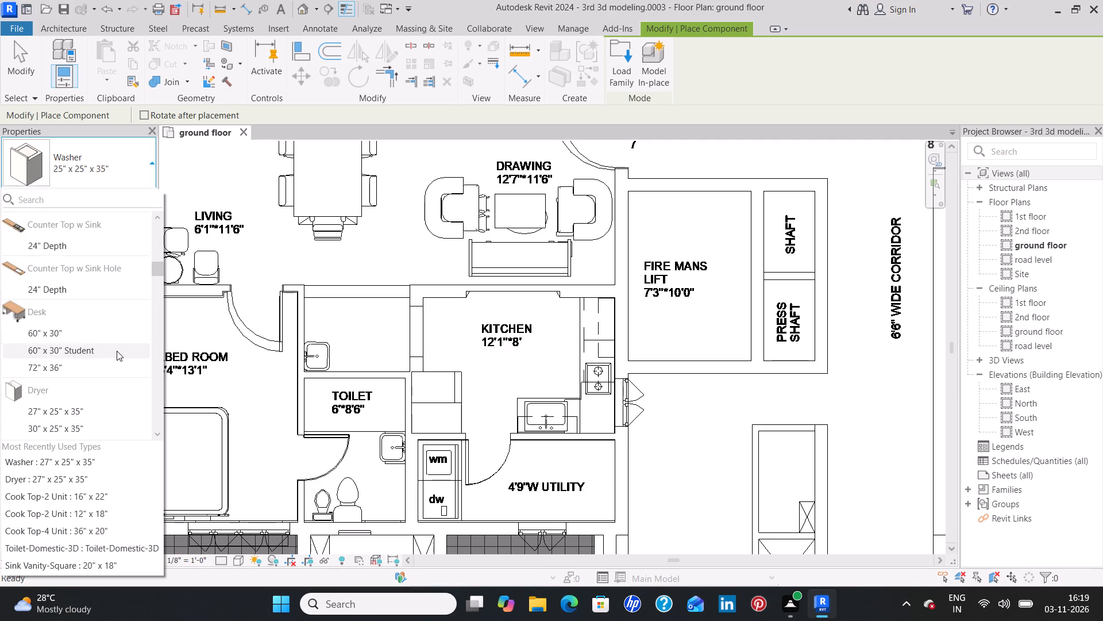
scroll(117, 351, up, 11)
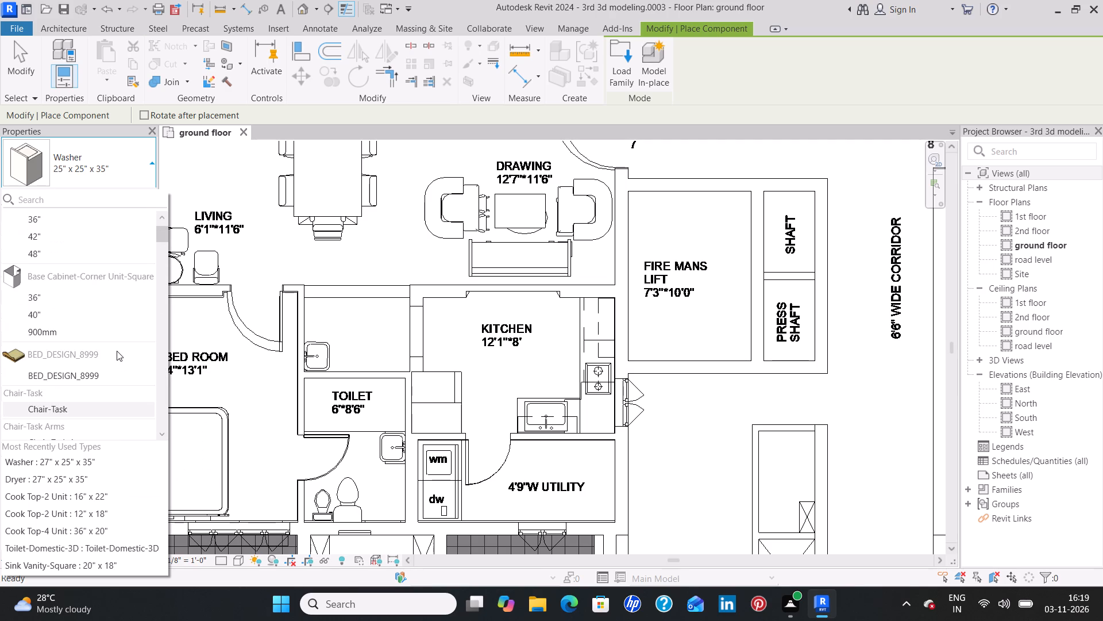
scroll(117, 351, up, 5)
scroll(118, 345, down, 8)
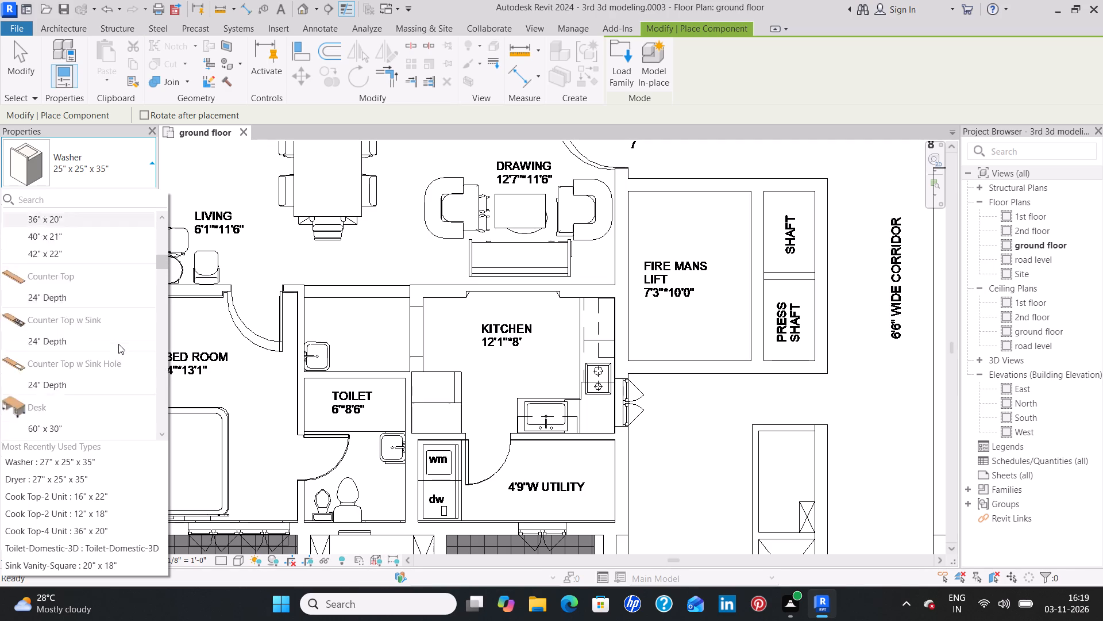
scroll(118, 344, down, 20)
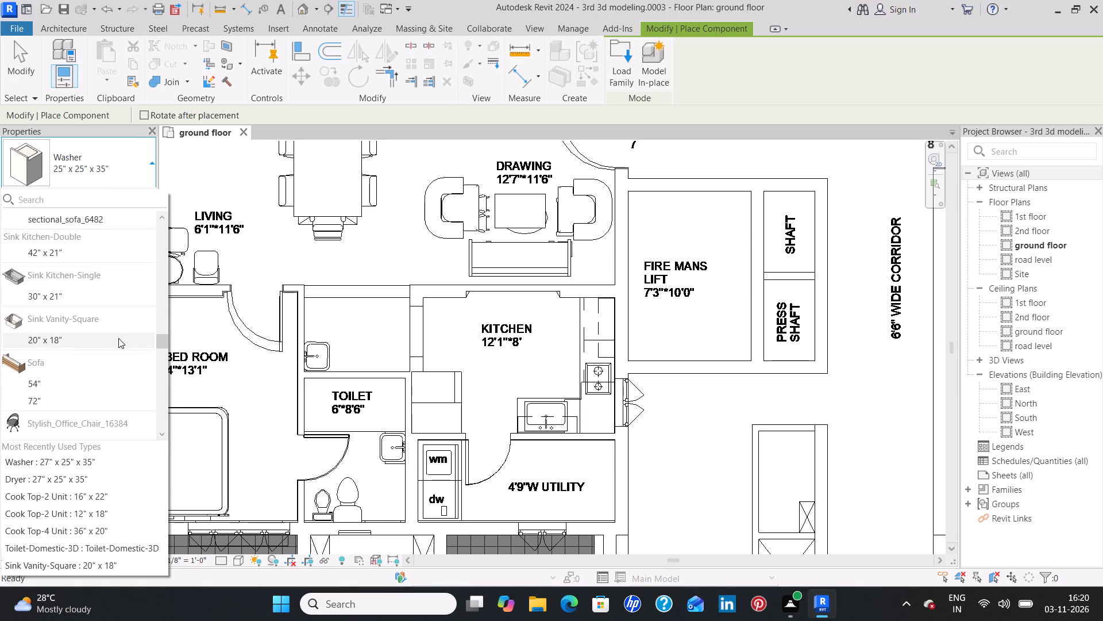
scroll(118, 338, down, 6)
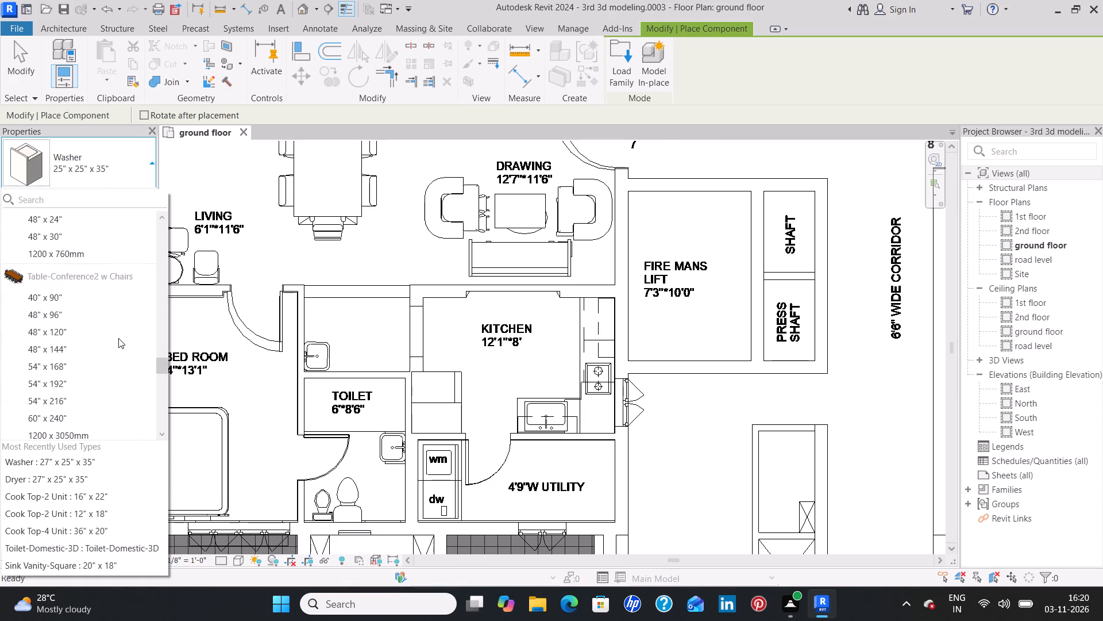
scroll(118, 338, down, 13)
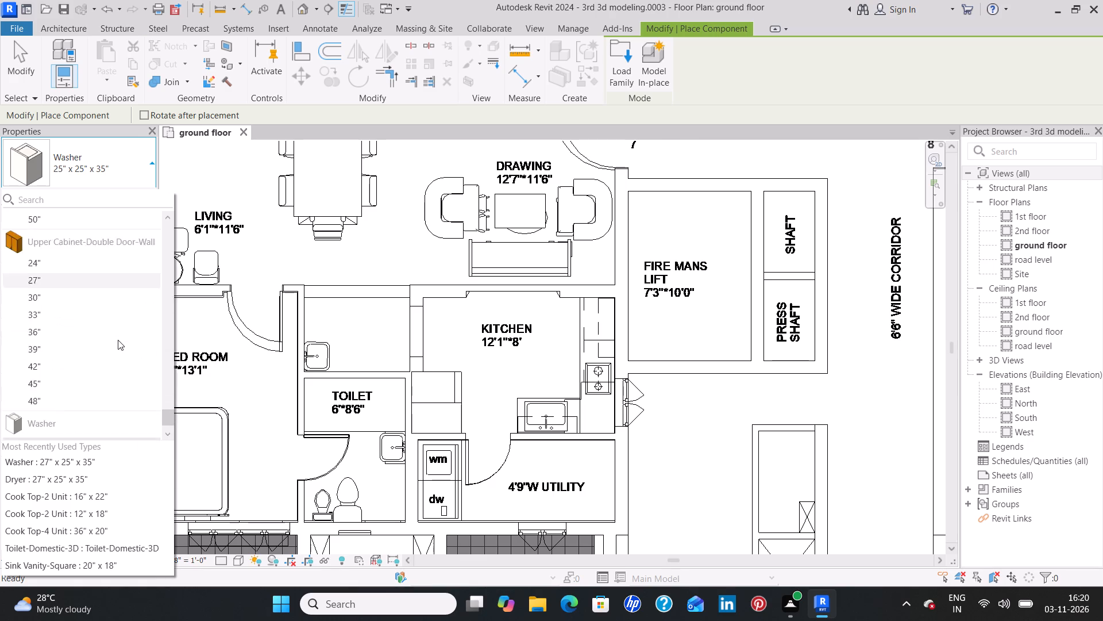
scroll(118, 340, down, 6)
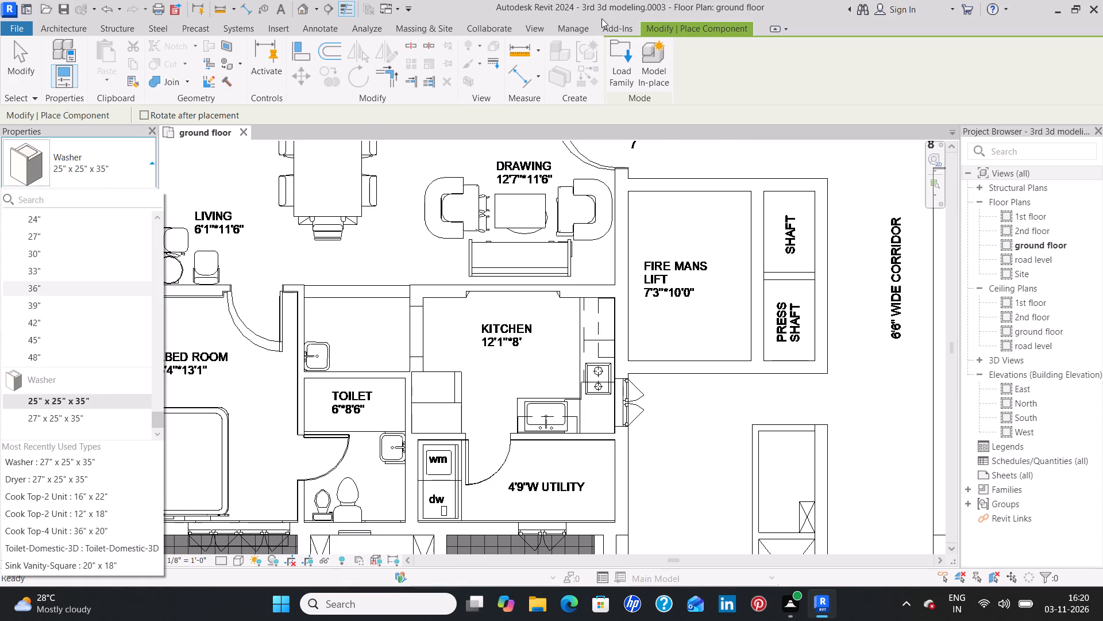
Load the Refrigerator-Built-in family from the Domestic folder of the US library's Specialty Equipment.
click(627, 64)
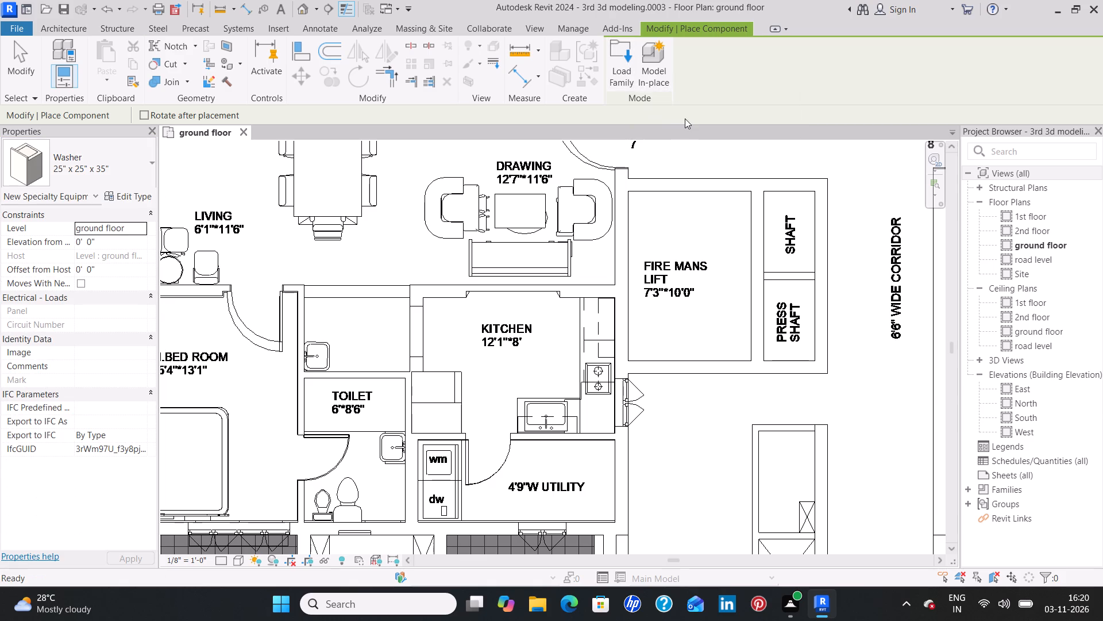
click(622, 78)
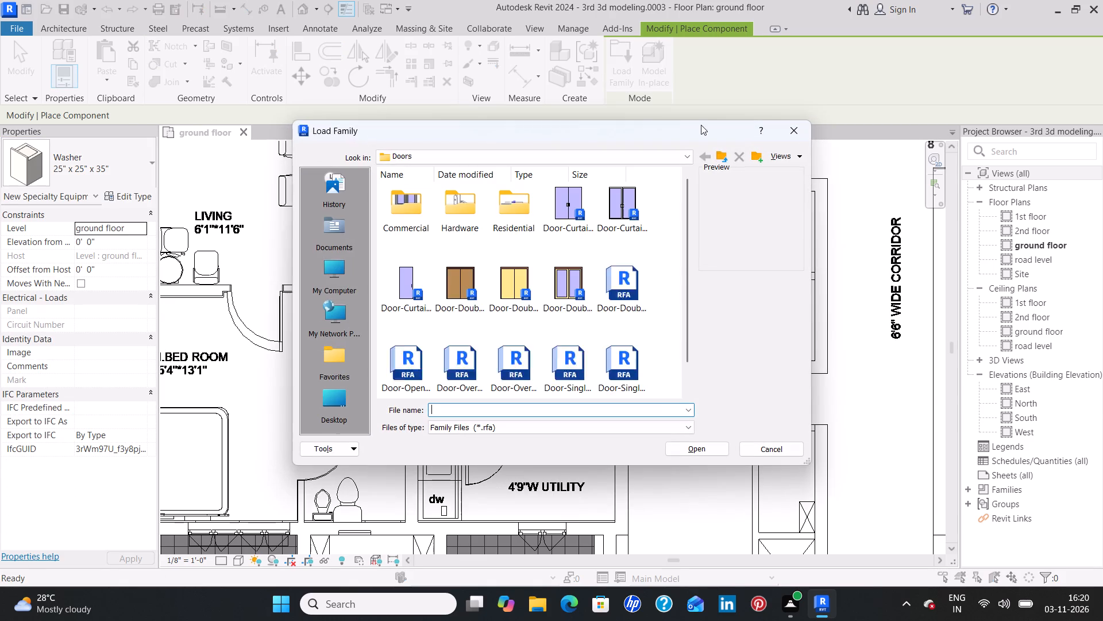
click(722, 156)
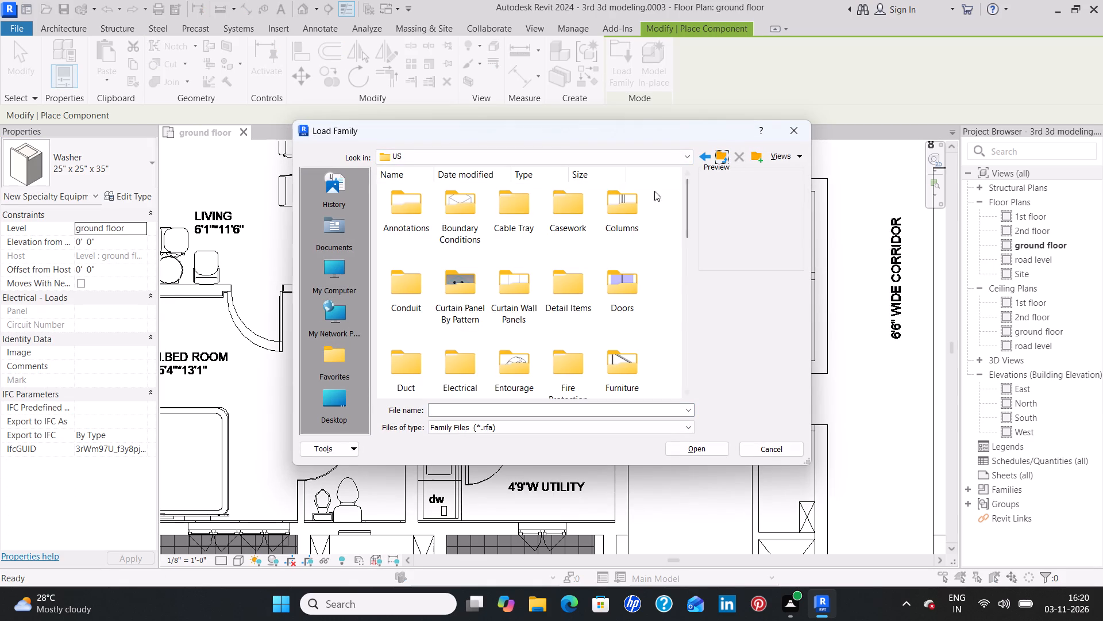
scroll(546, 251, down, 3)
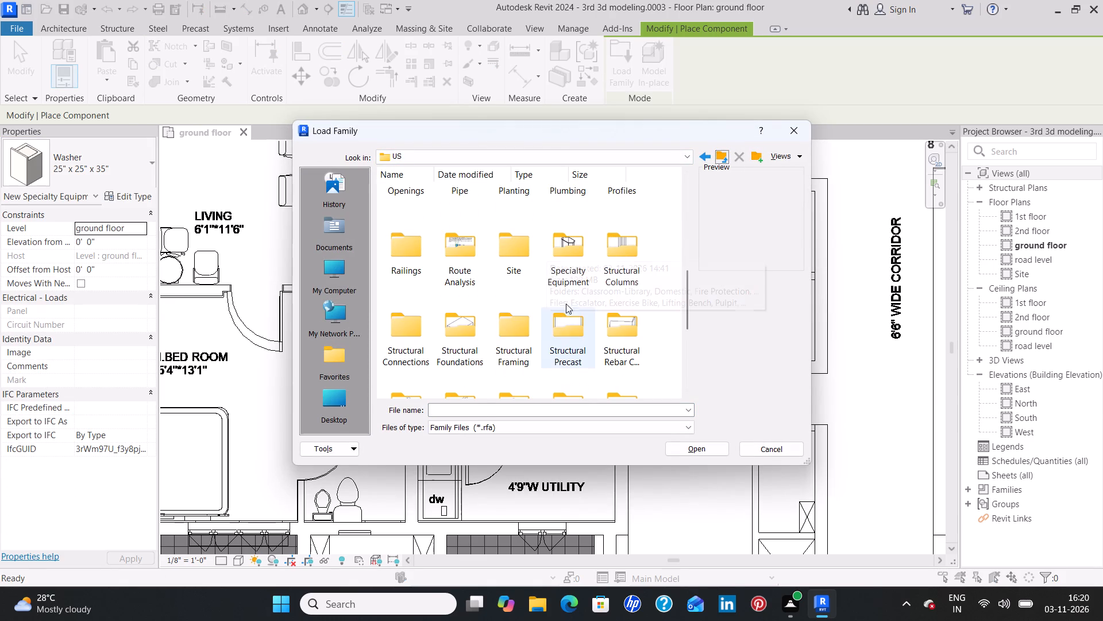
double_click(574, 251)
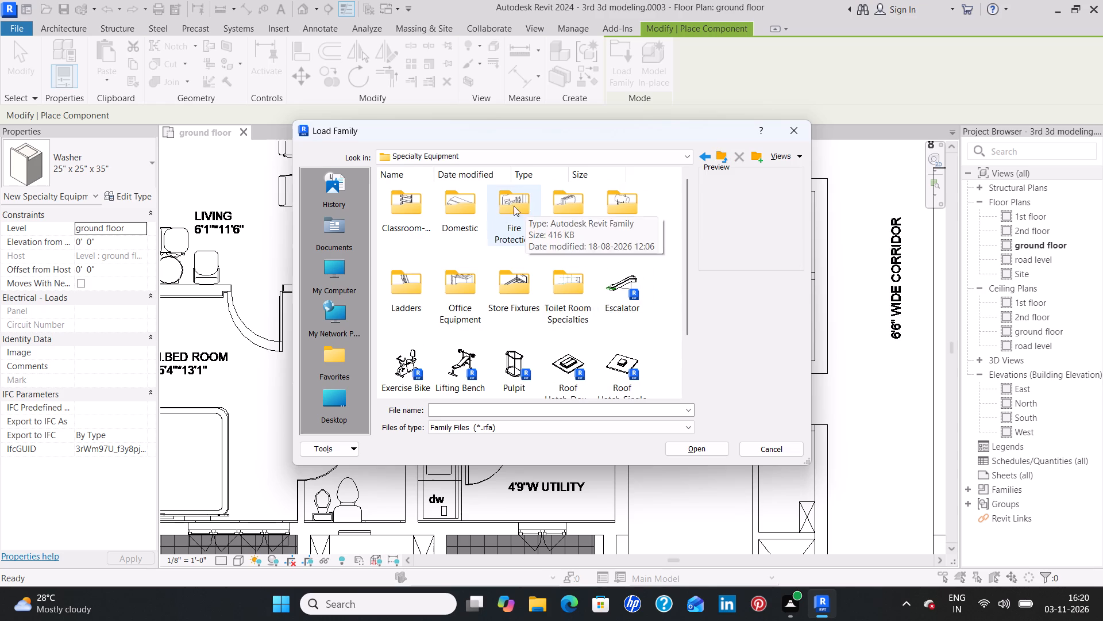
click(465, 208)
click(460, 208)
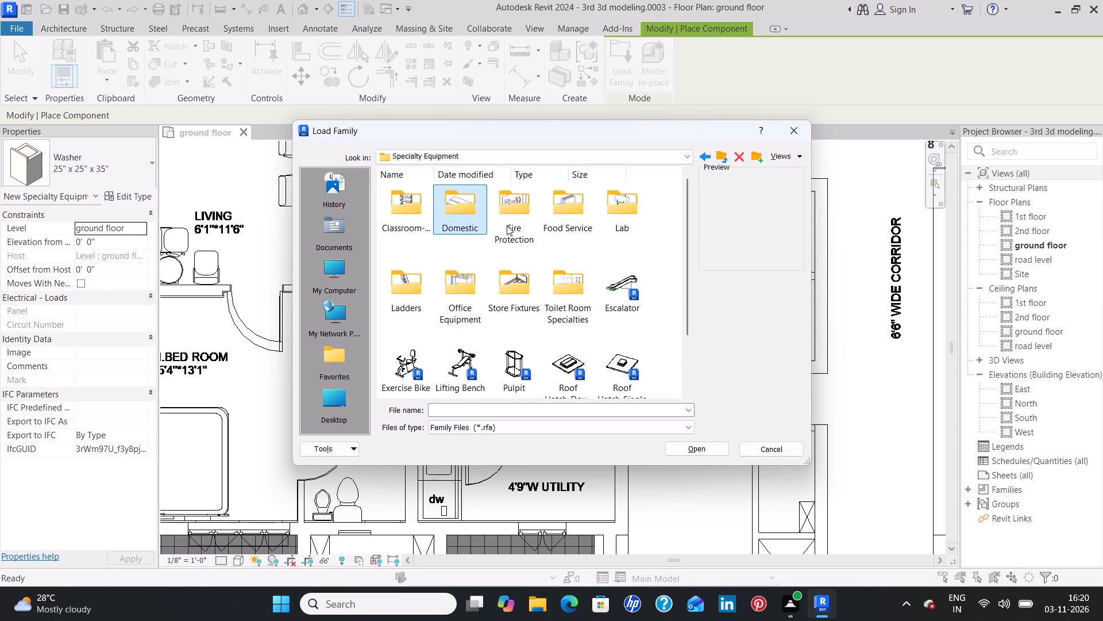
click(472, 206)
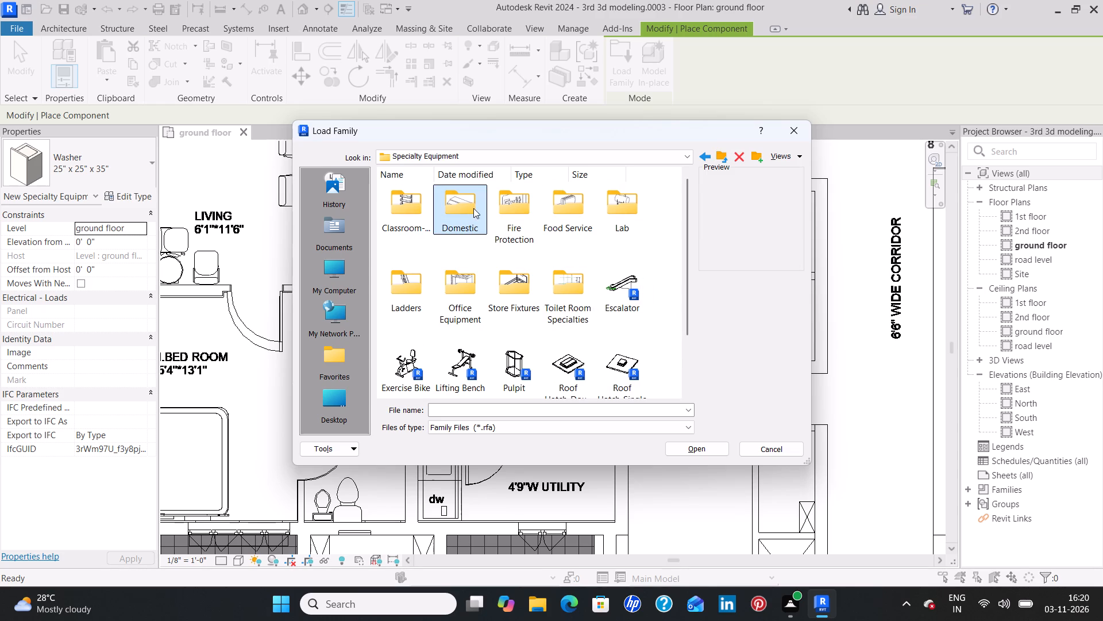
double_click(470, 208)
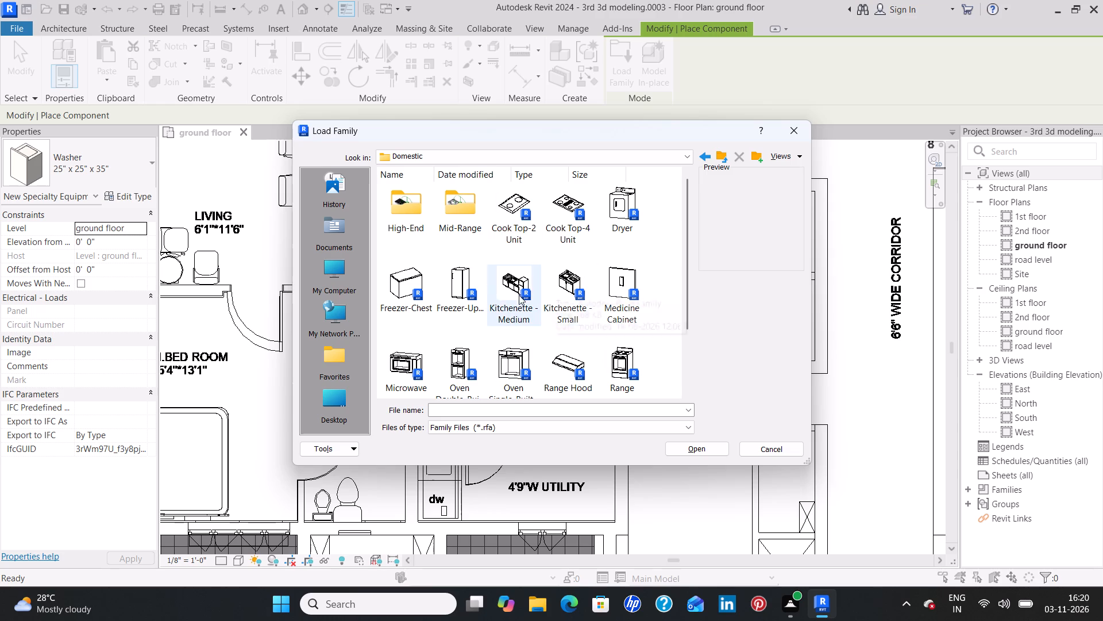
scroll(474, 279, down, 3)
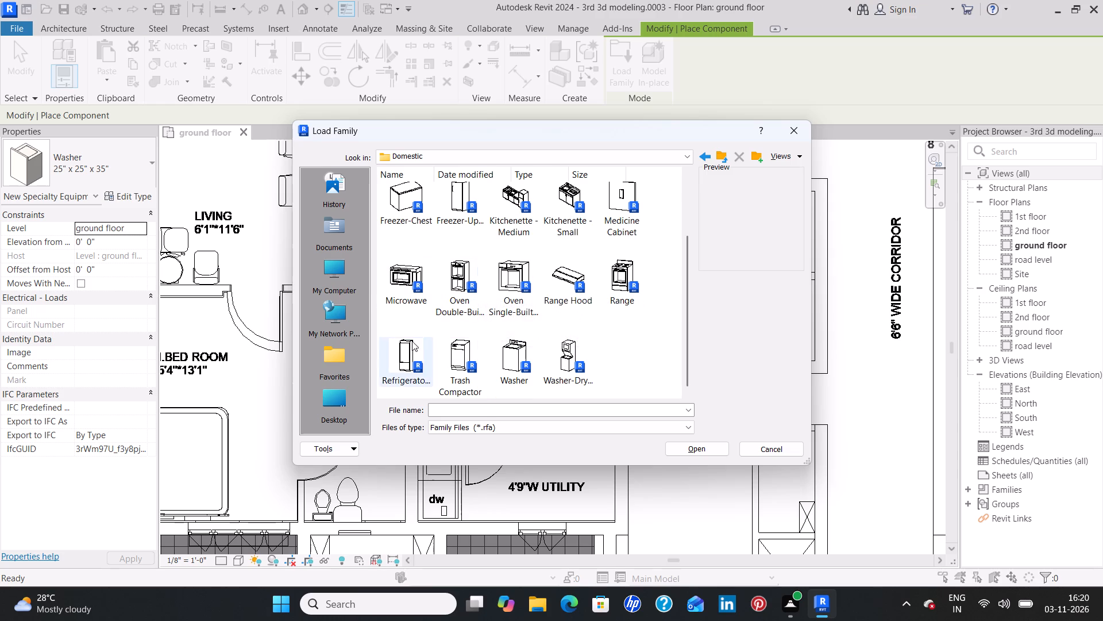
click(411, 348)
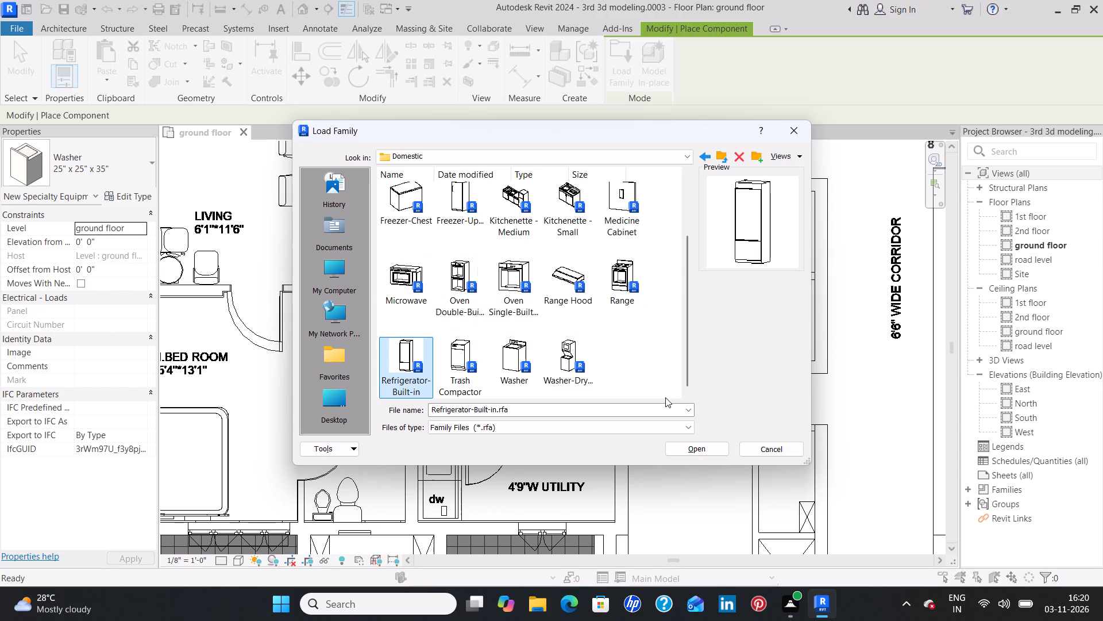
click(697, 447)
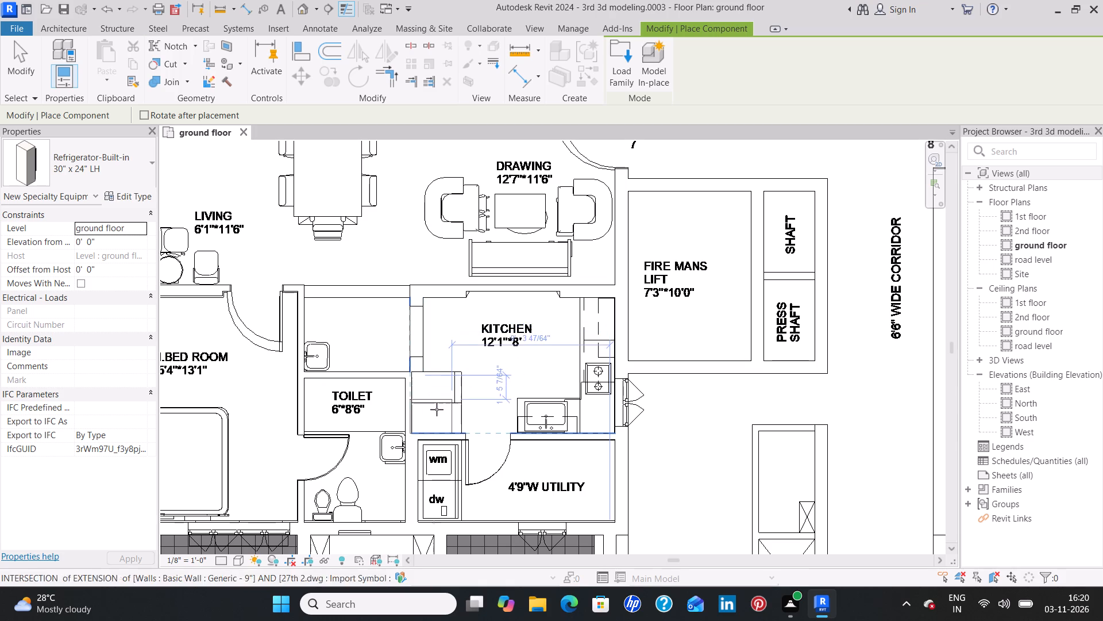
Place a 30" x 24" LH Refrigerator-Built-in on the empty appliance outline in flat 7's kitchen, beside the toilet, and end placement.
scroll(443, 411, up, 3)
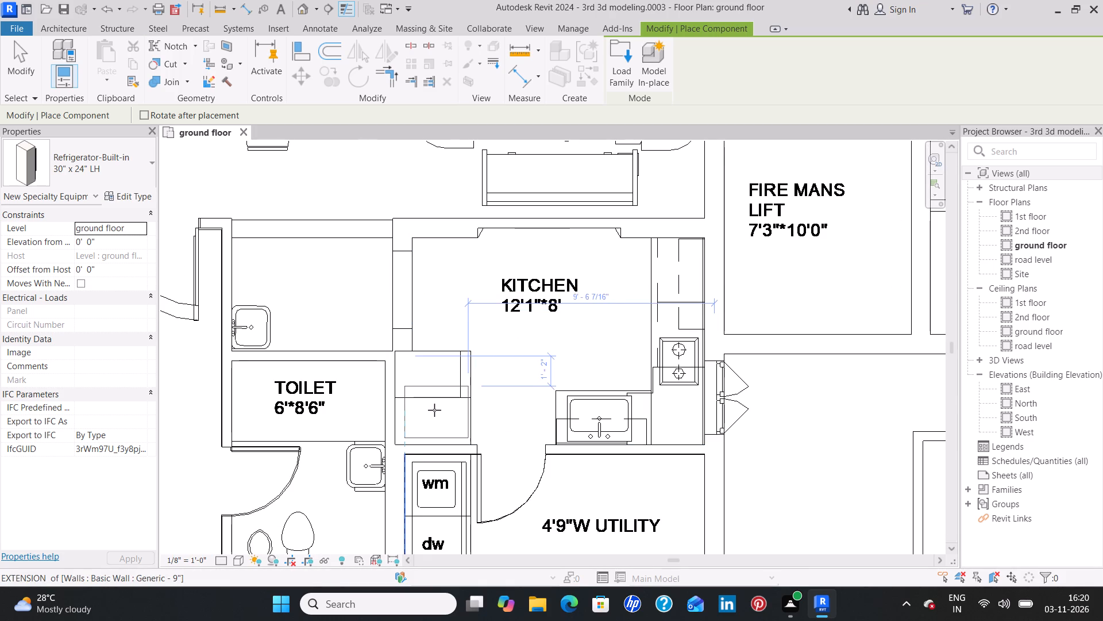
scroll(434, 410, up, 4)
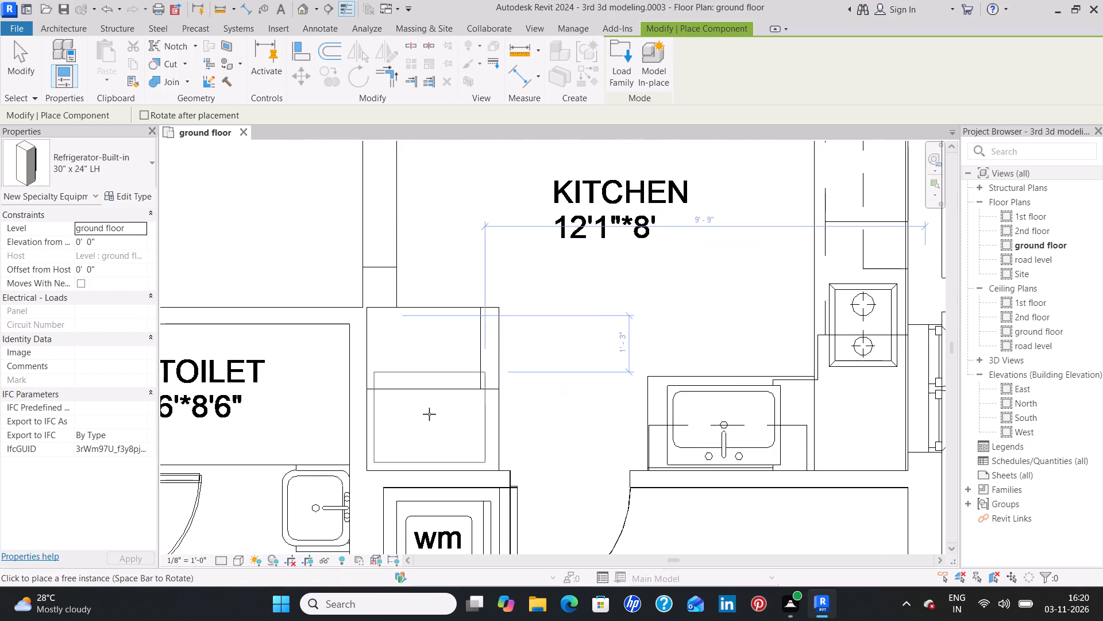
click(429, 414)
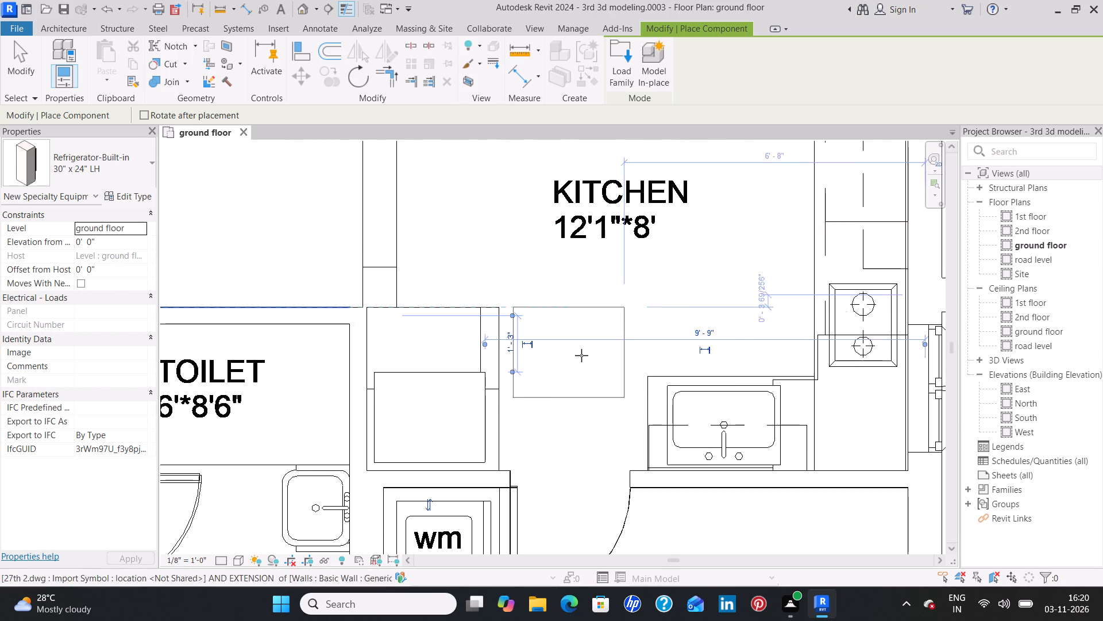
key(Escape)
key(Escape)
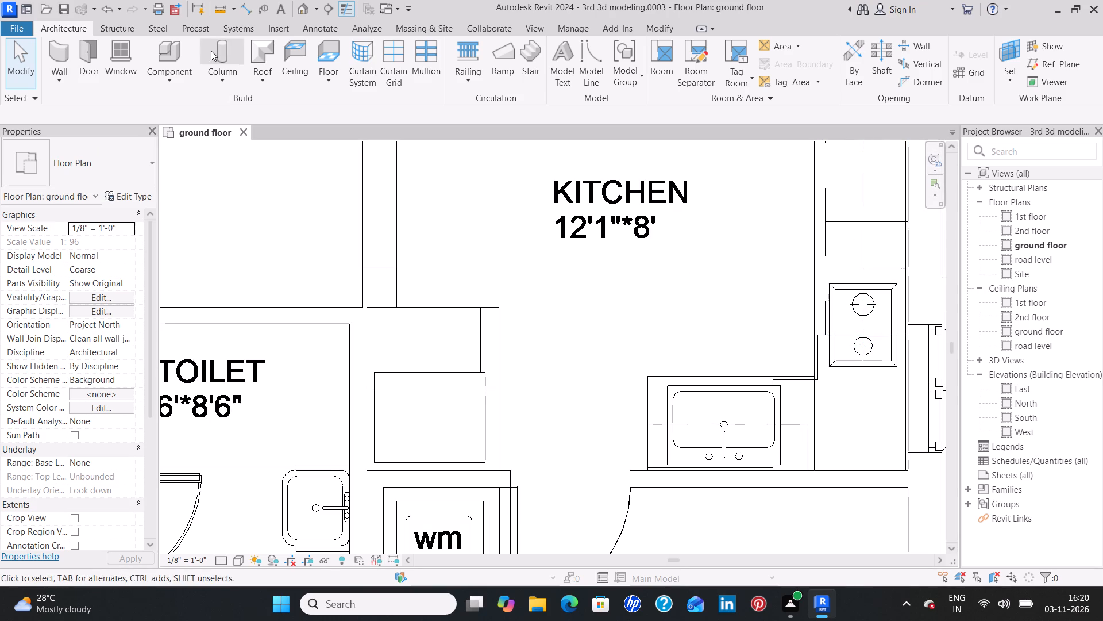
In the 3D view, find the refrigerator in flat 7's kitchen, rotate it in place once, and deselect it.
click(302, 8)
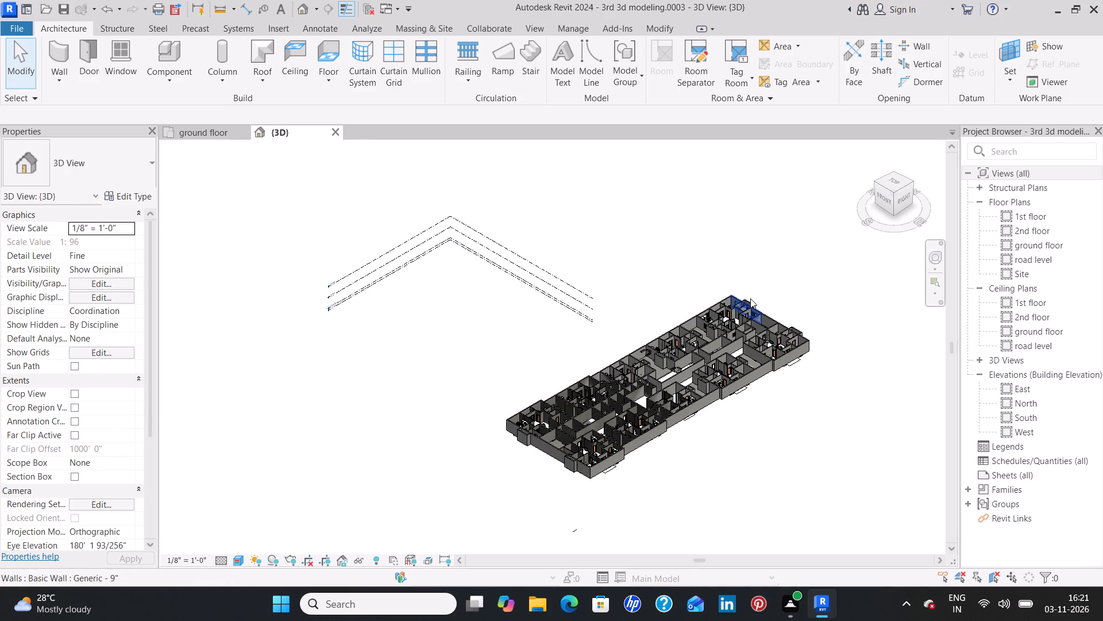
scroll(730, 312, up, 3)
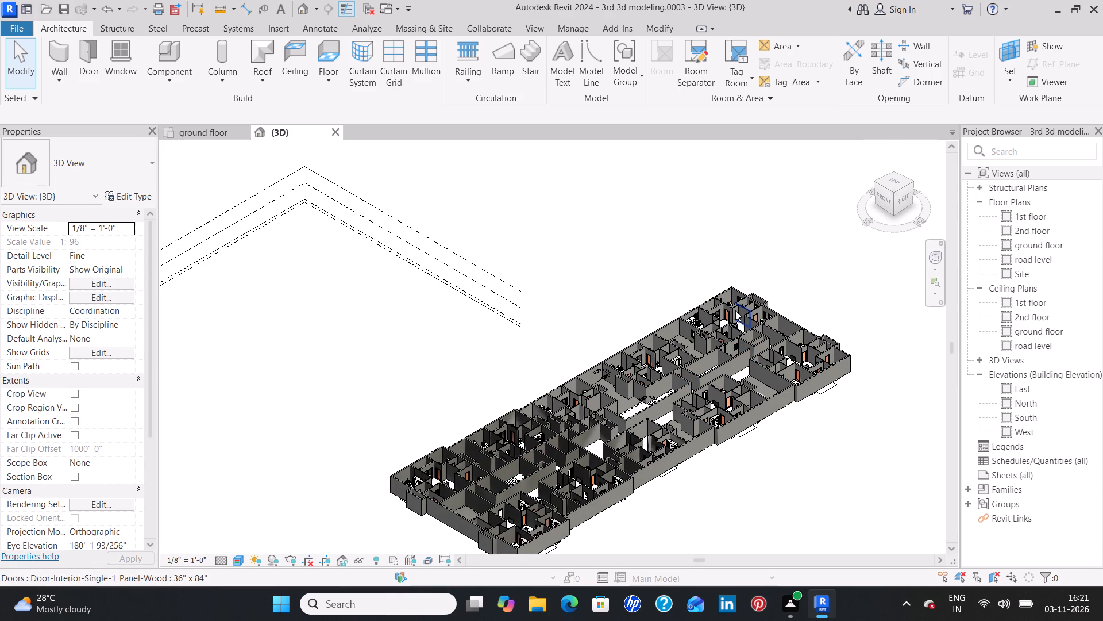
shift+middle_drag(735, 310, 743, 332)
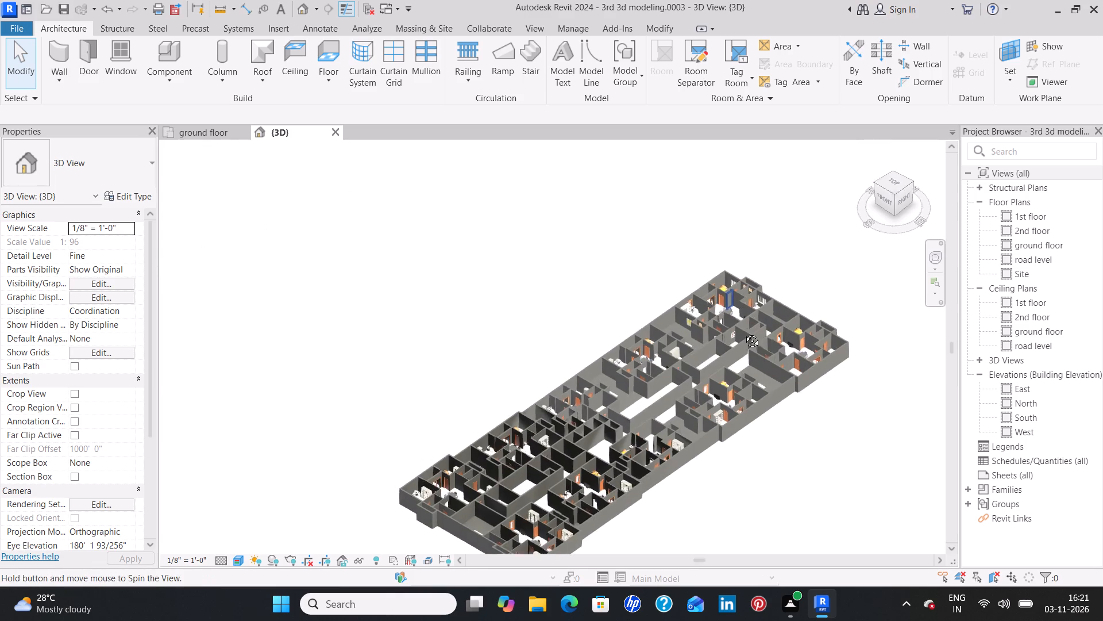
shift+middle_drag(743, 332, 811, 421)
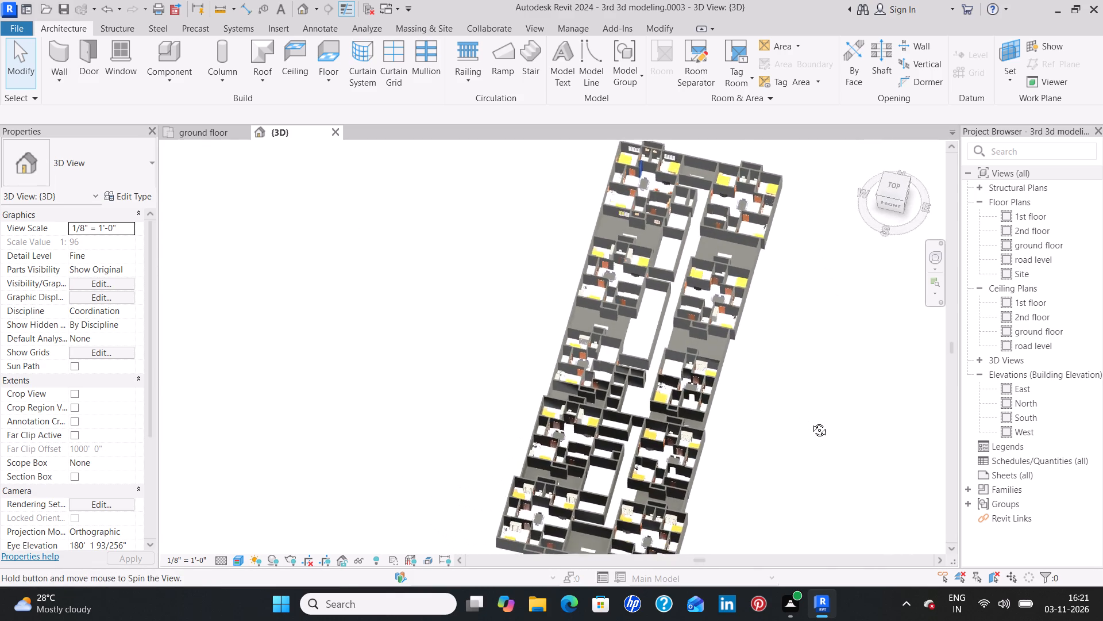
shift+middle_drag(811, 421, 833, 426)
scroll(833, 425, up, 1)
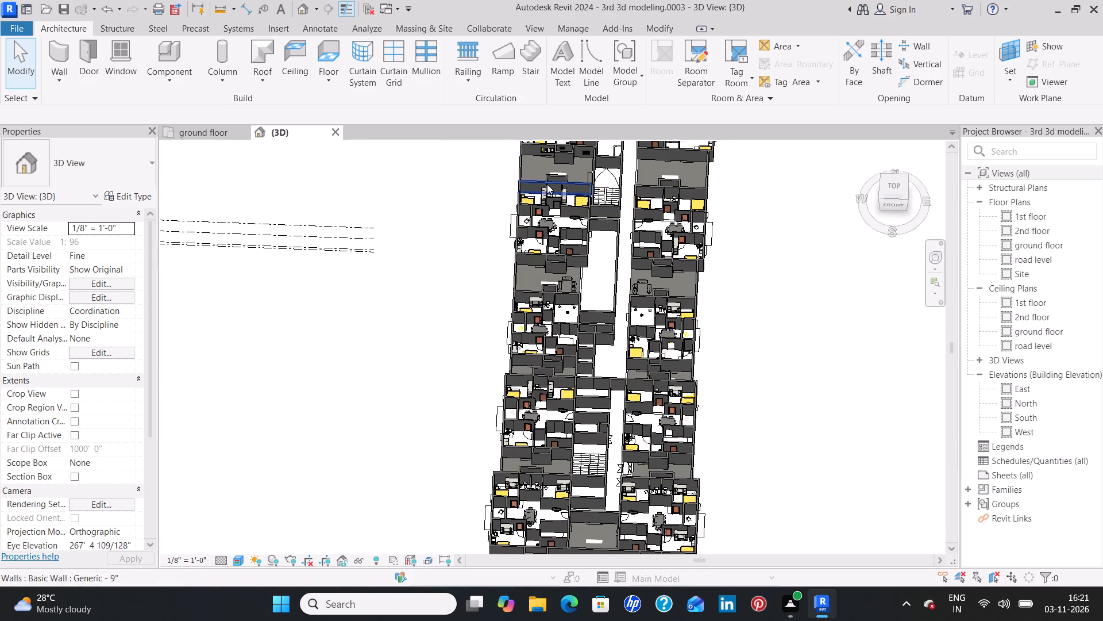
middle_drag(547, 184, 568, 472)
shift+middle_drag(581, 411, 585, 422)
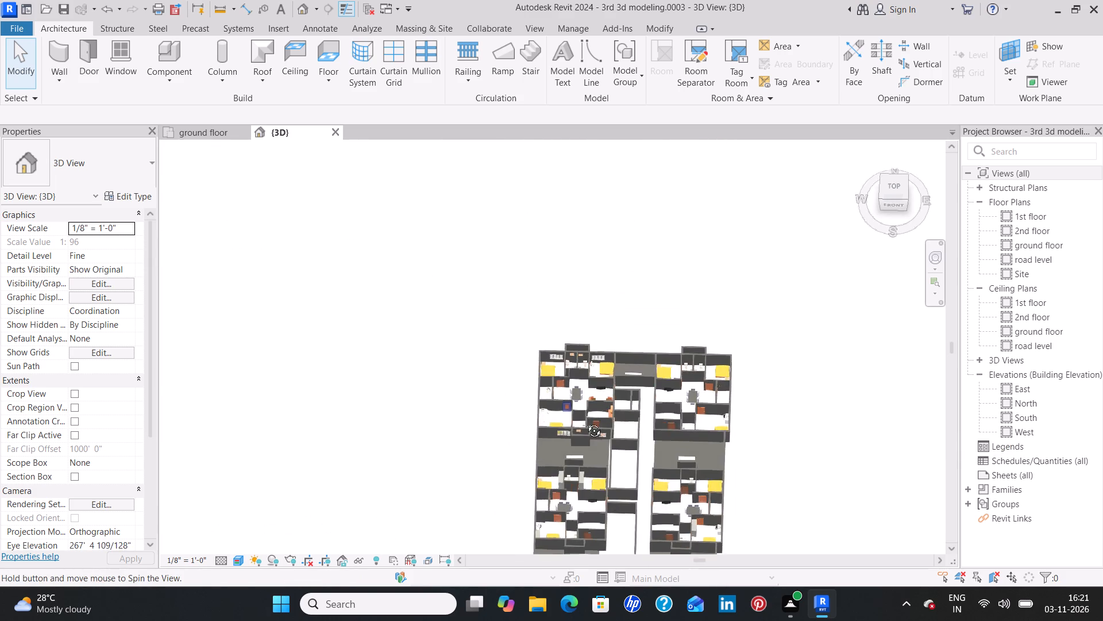
shift+middle_drag(585, 422, 643, 485)
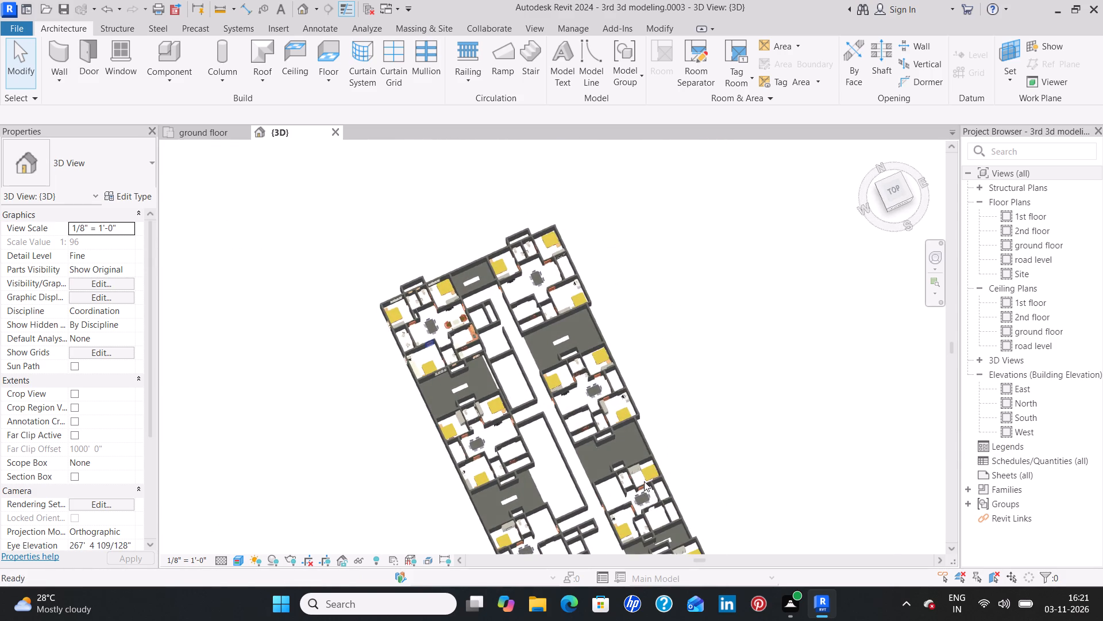
shift+middle_drag(435, 317, 471, 391)
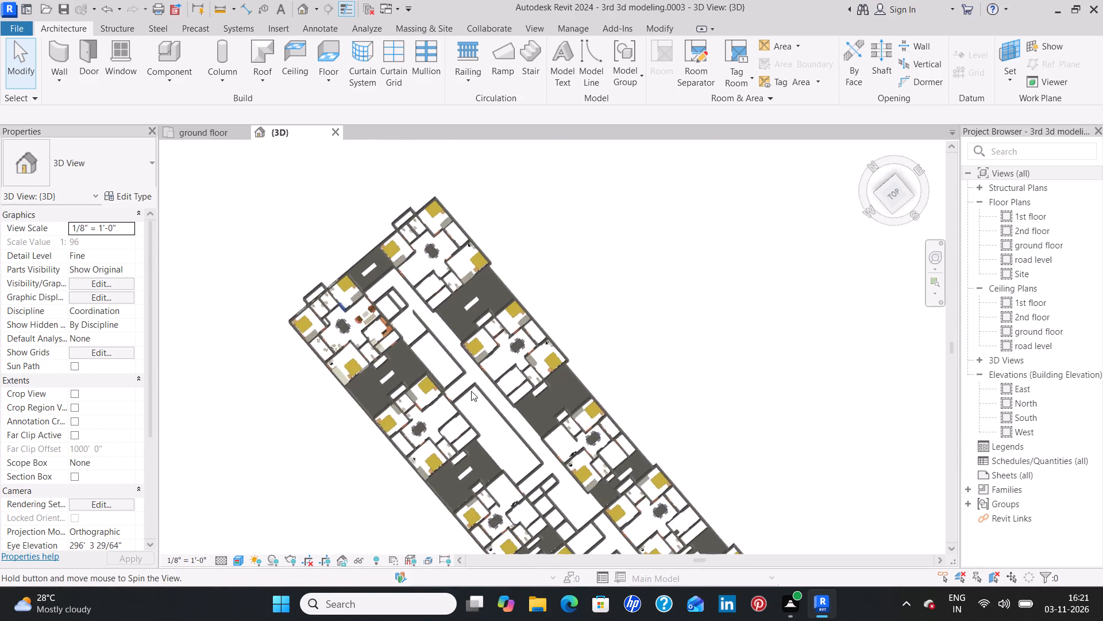
scroll(384, 337, up, 13)
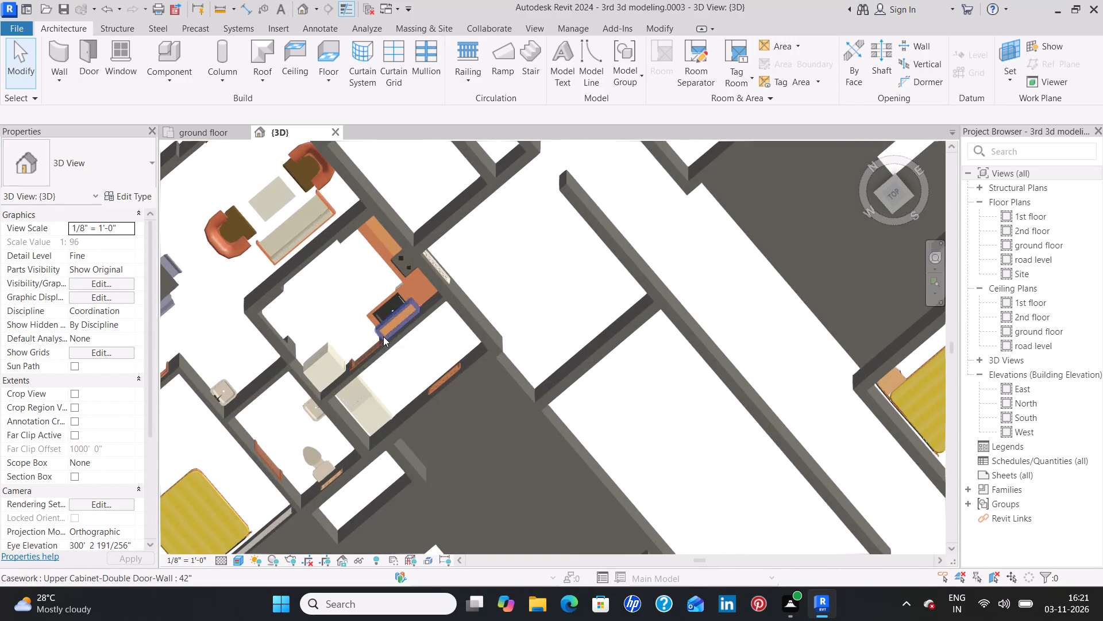
click(318, 362)
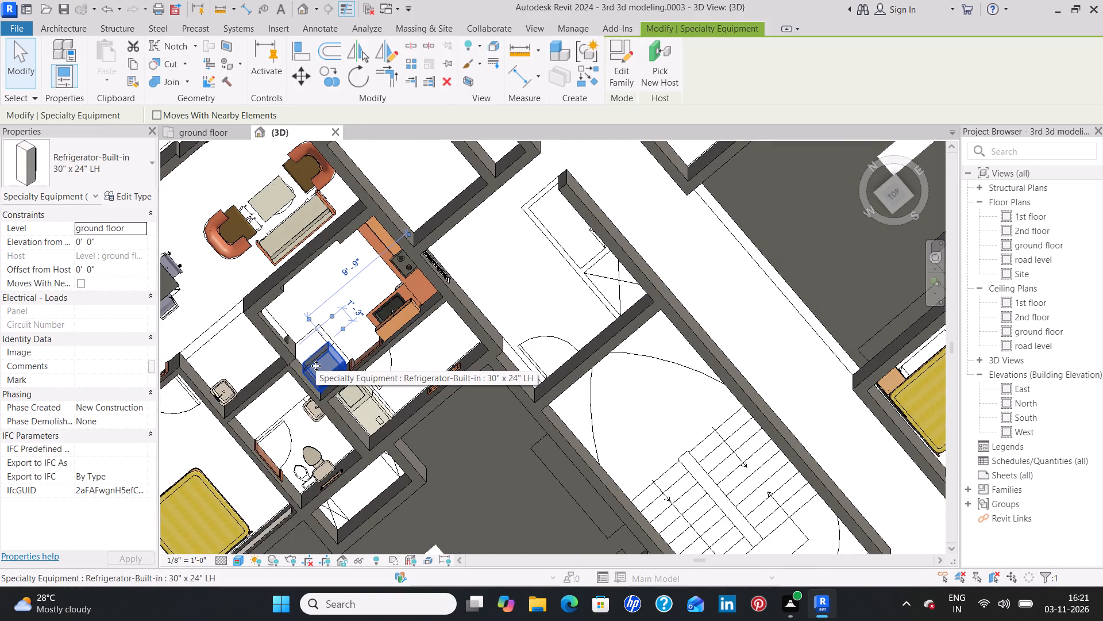
key(space)
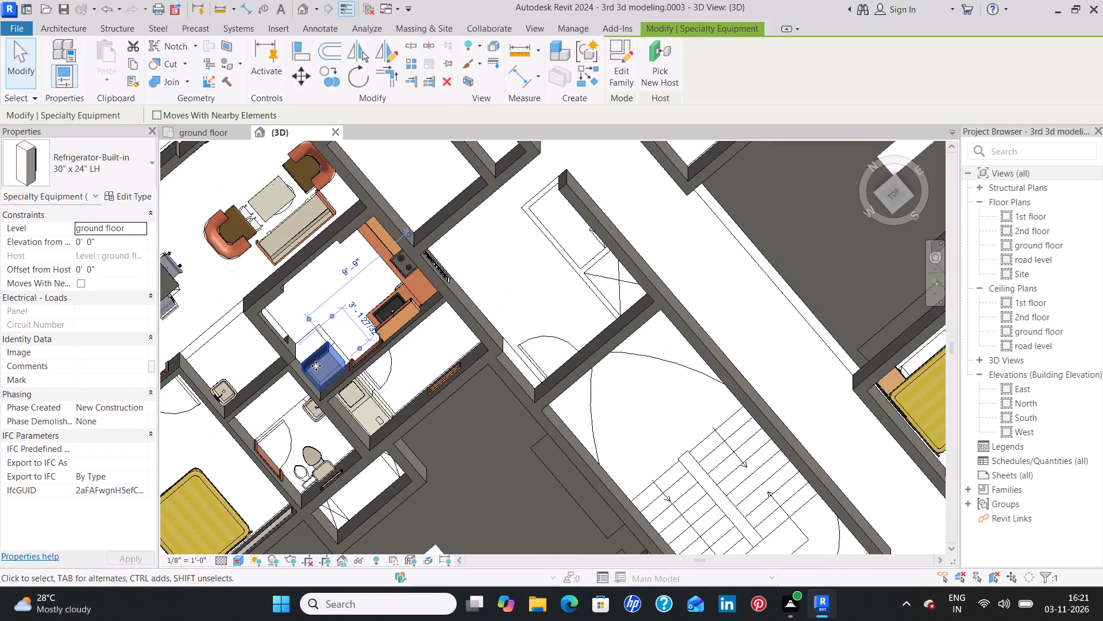
click(303, 298)
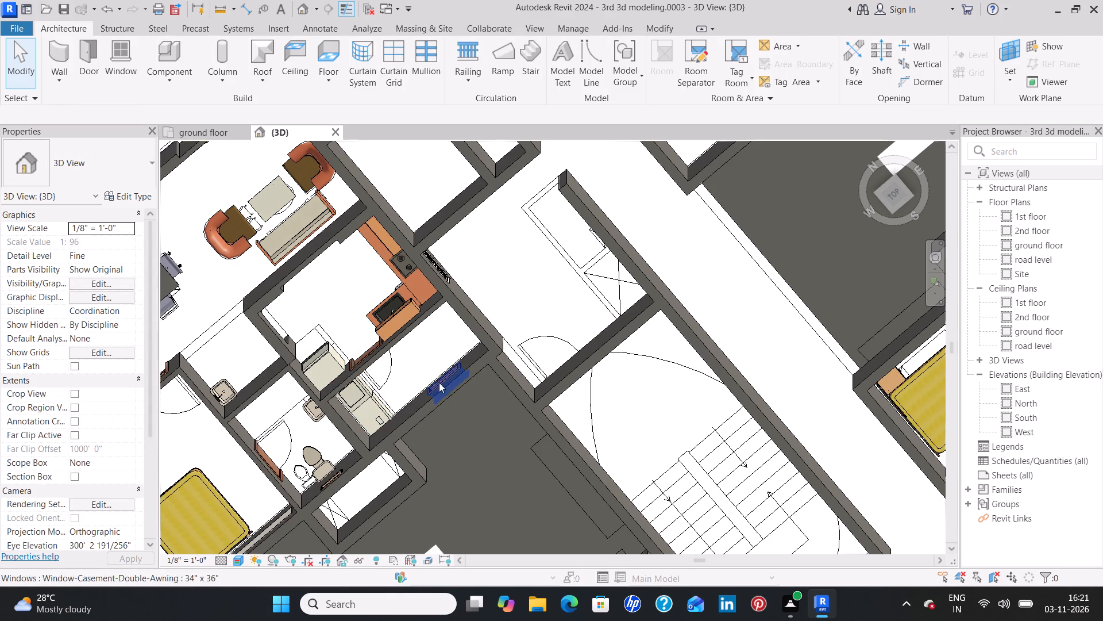
Look over flat 7 and the neighbouring ground floor flats in 3D to compare their furnishing.
scroll(417, 382, down, 2)
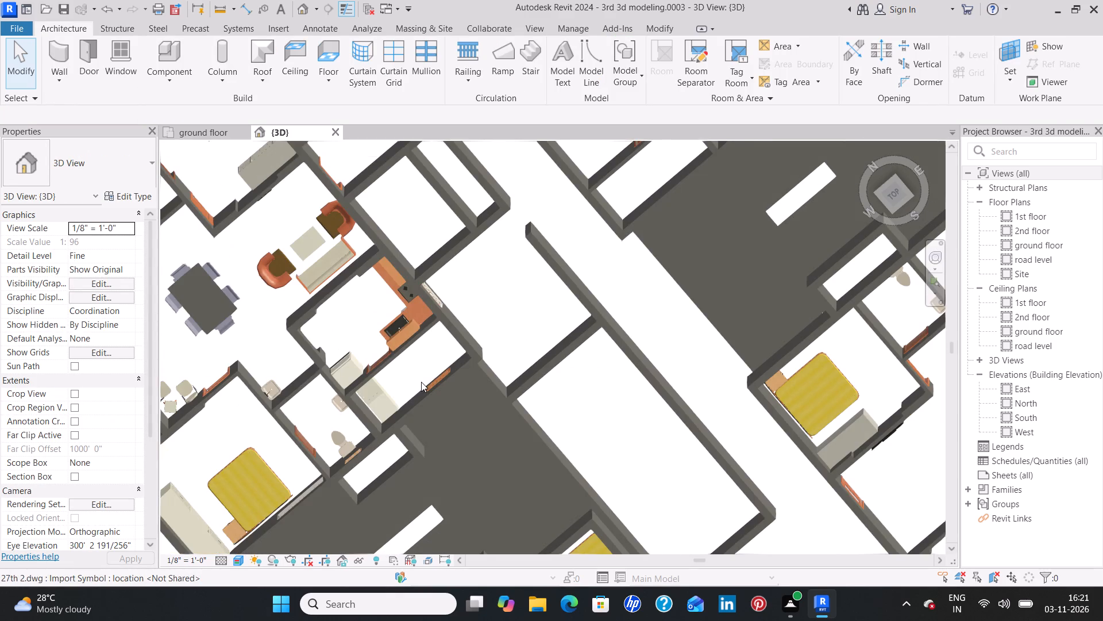
scroll(421, 382, down, 4)
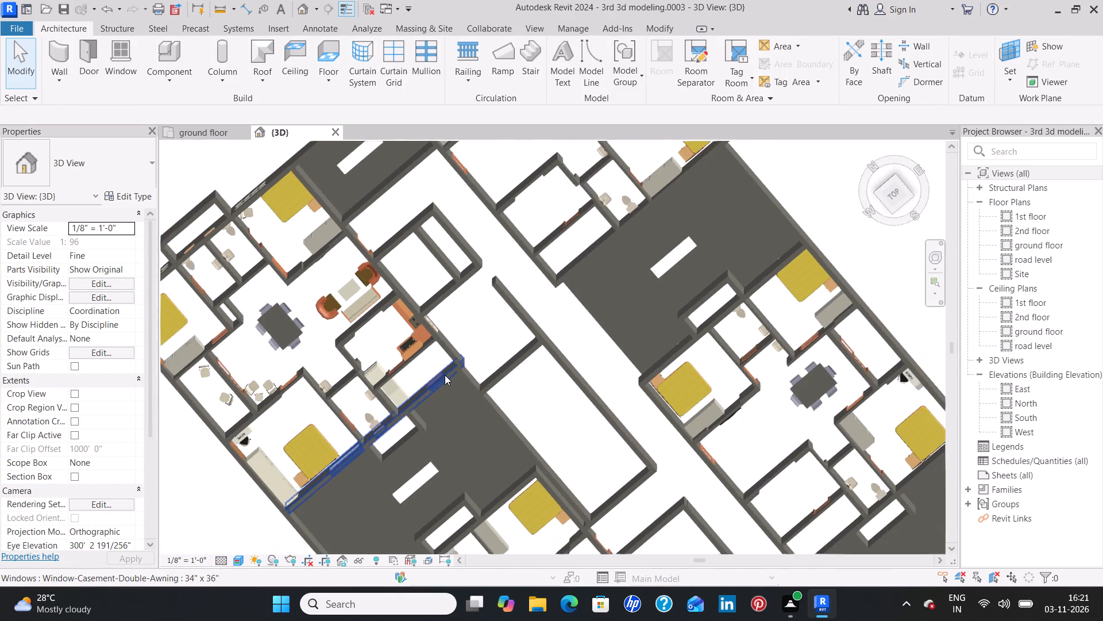
scroll(445, 375, down, 3)
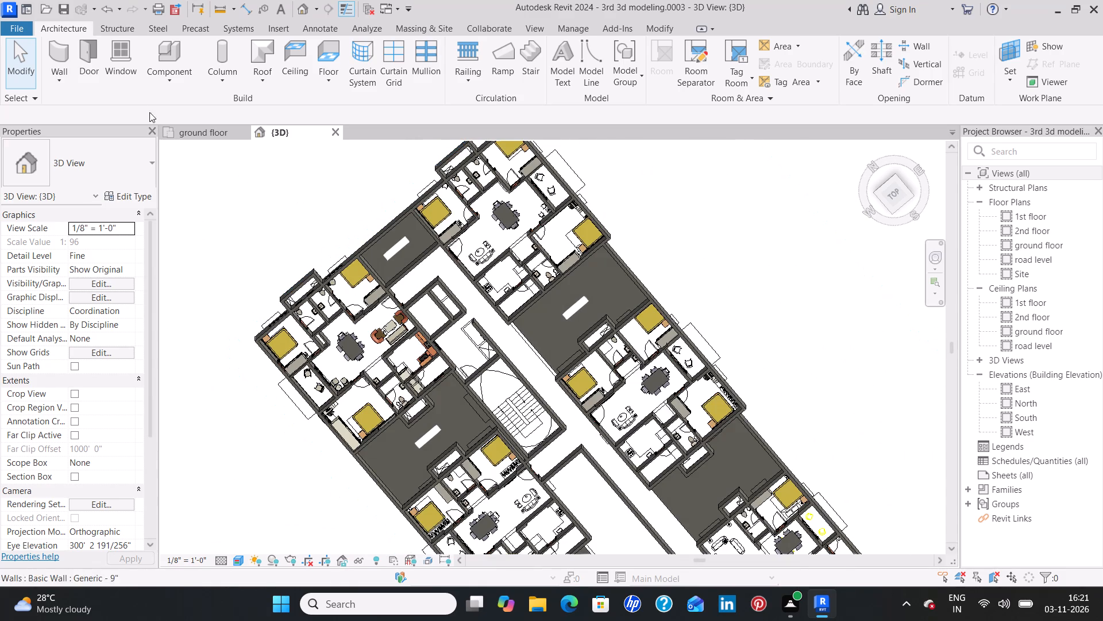
In the ground floor plan, copy flat 7's countertops, base cabinets, cooktop and sink from their wall corner to flat 8's kitchen corner beside the corridor.
click(191, 132)
scroll(384, 377, down, 4)
middle_drag(580, 355, 388, 365)
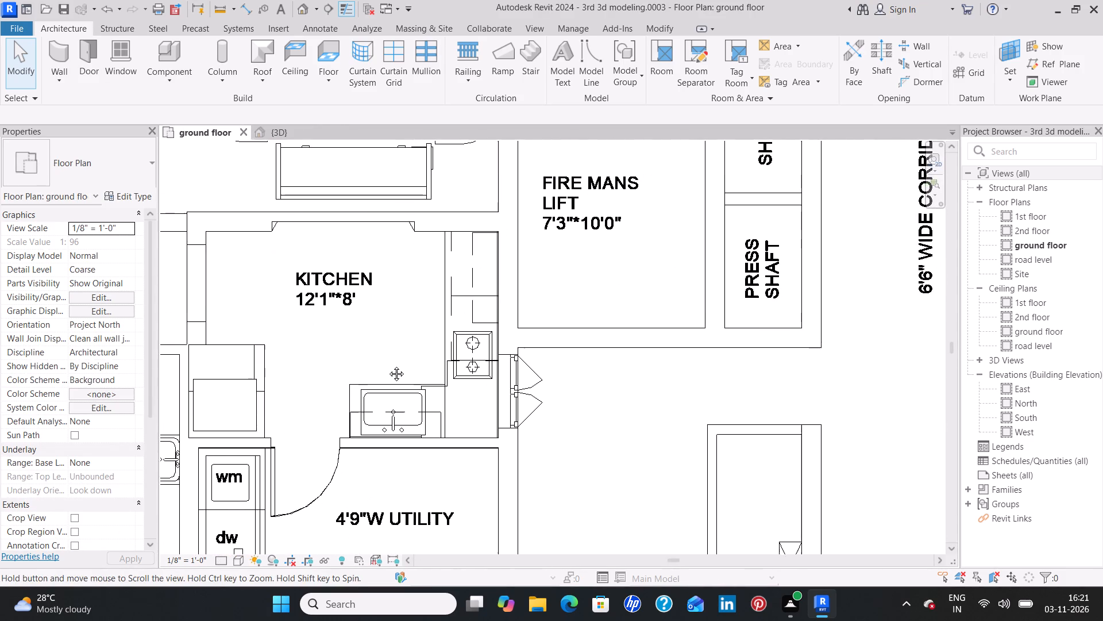
middle_drag(388, 365, 387, 365)
scroll(356, 390, up, 3)
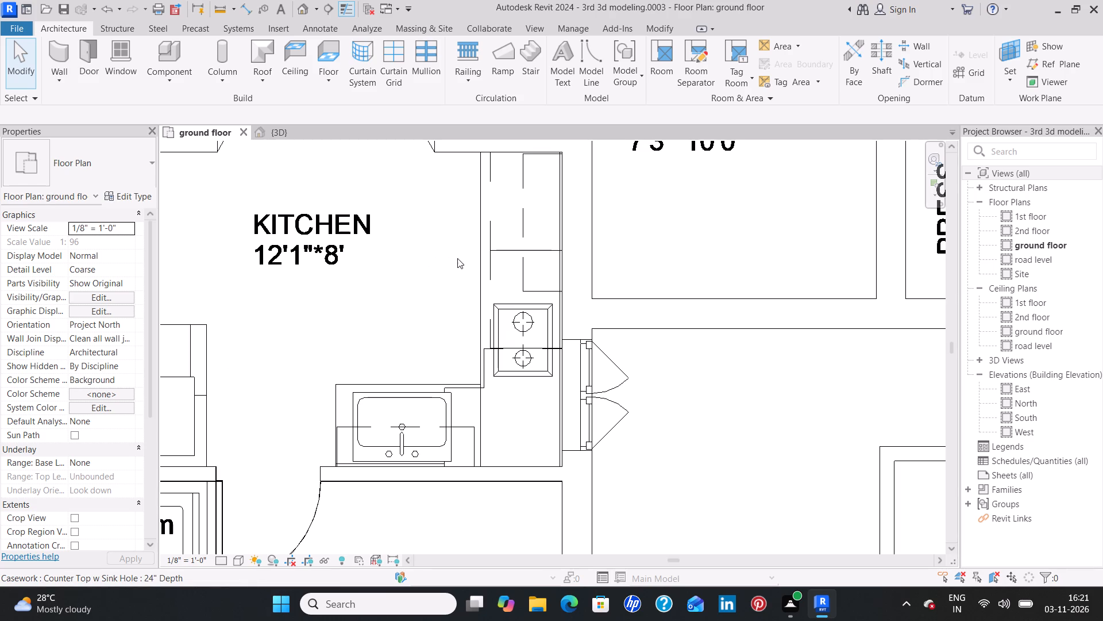
click(489, 231)
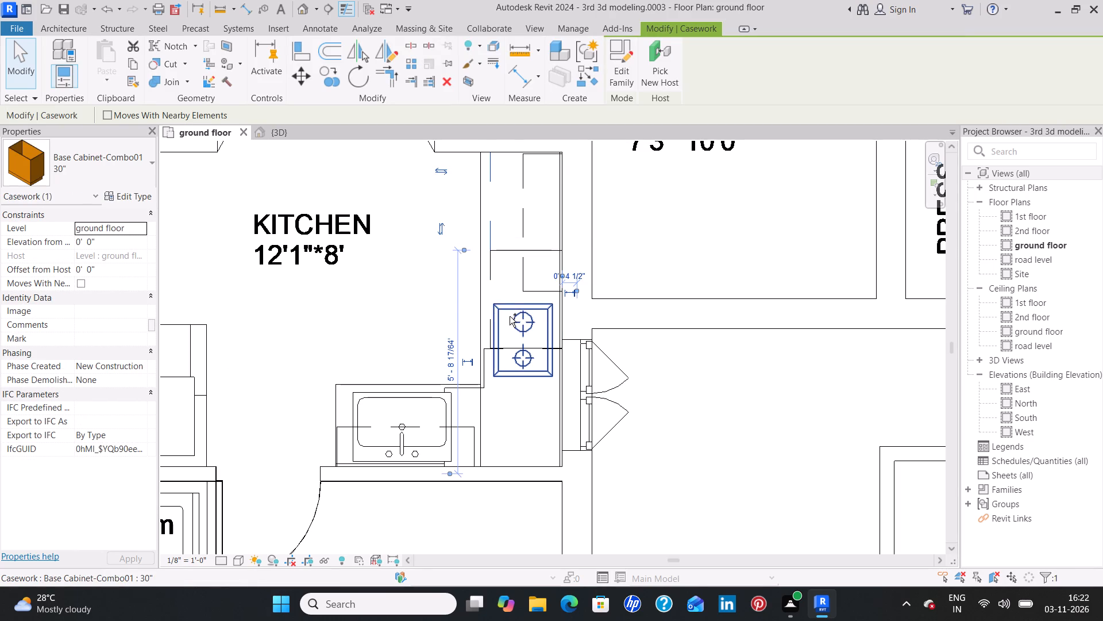
ctrl+click(492, 276)
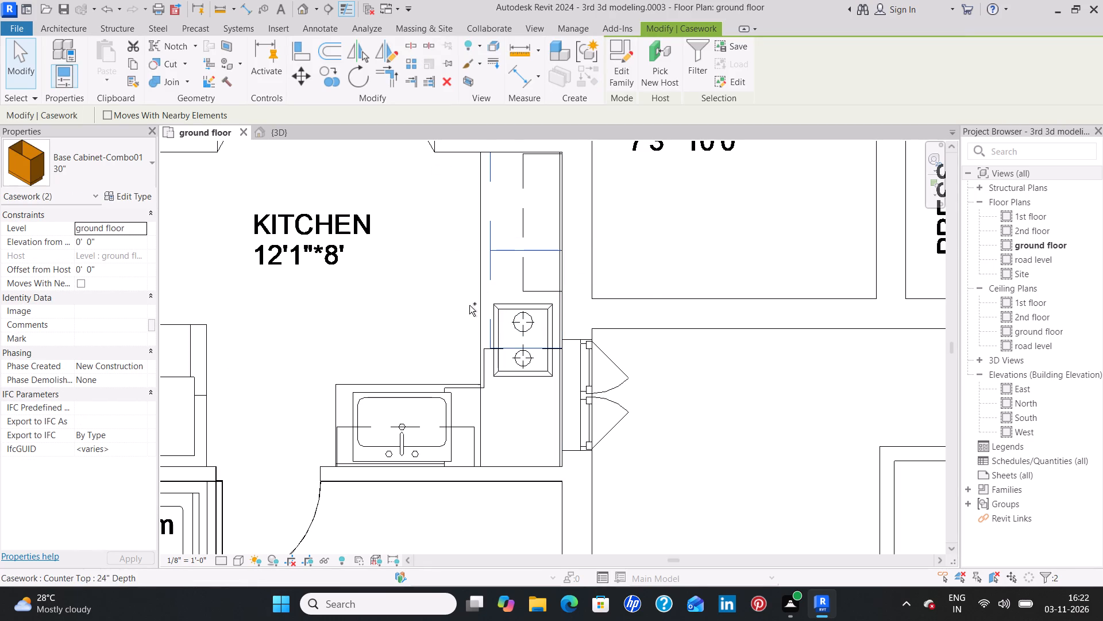
ctrl+click(479, 303)
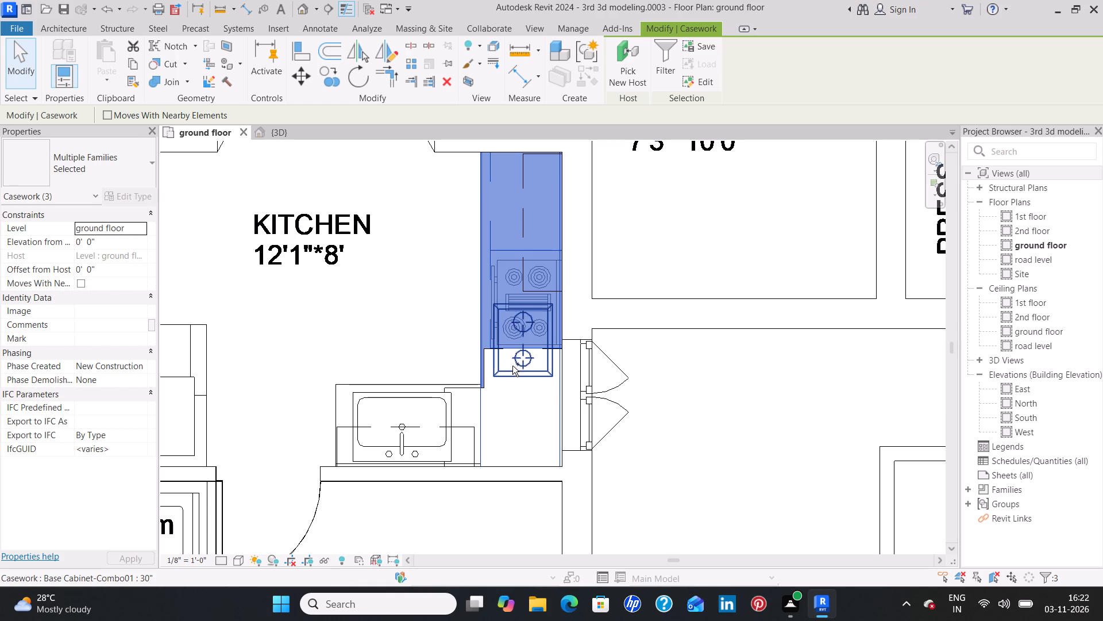
ctrl+click(519, 368)
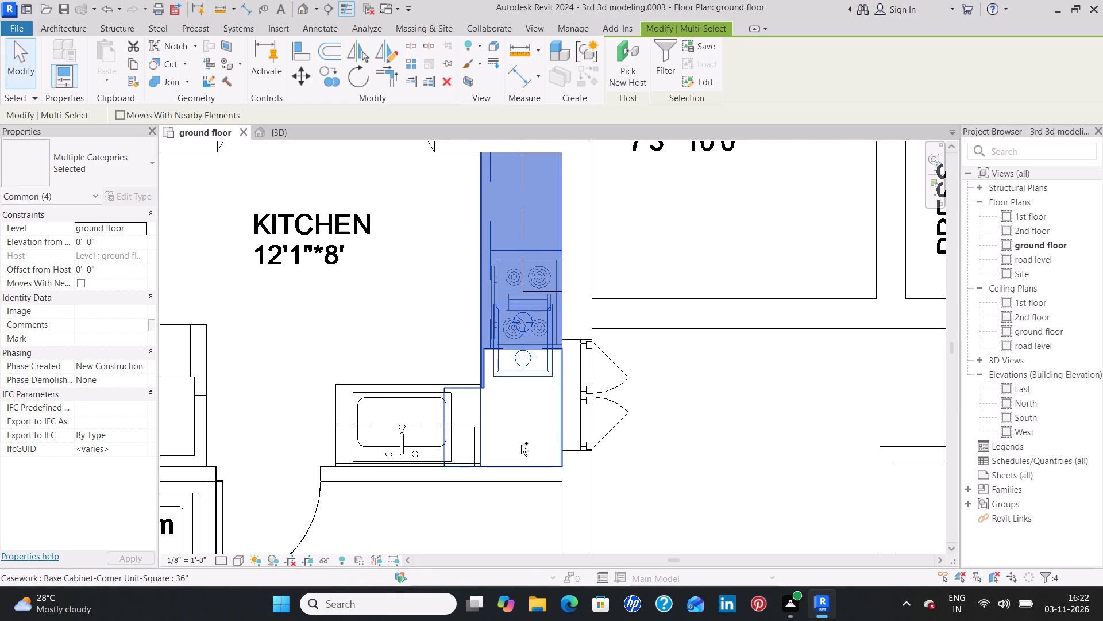
ctrl+click(488, 387)
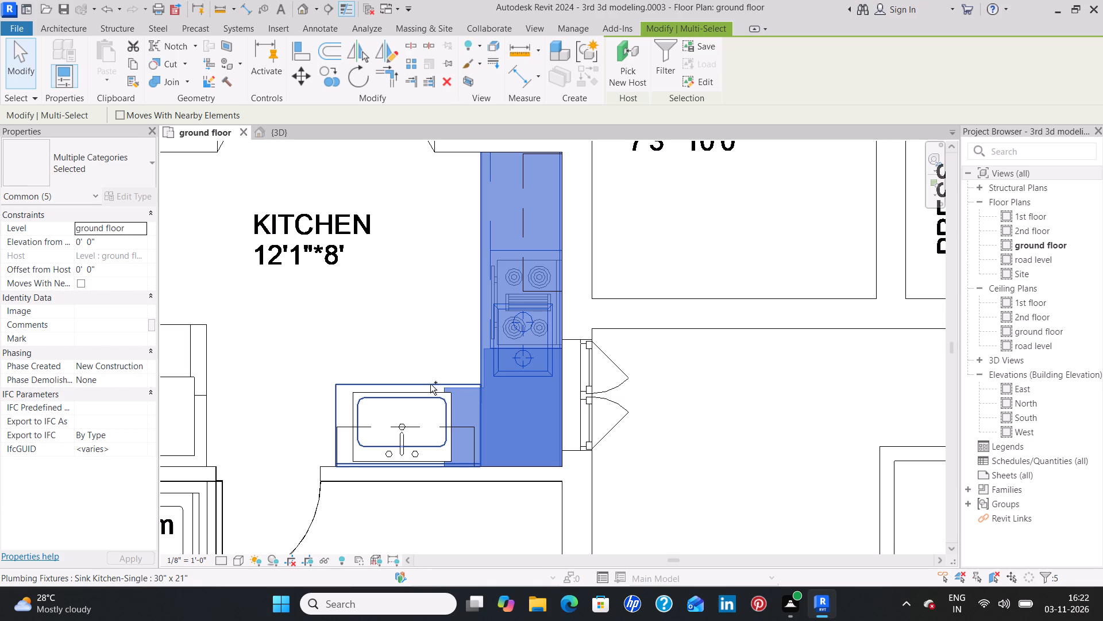
ctrl+click(430, 384)
ctrl+click(447, 409)
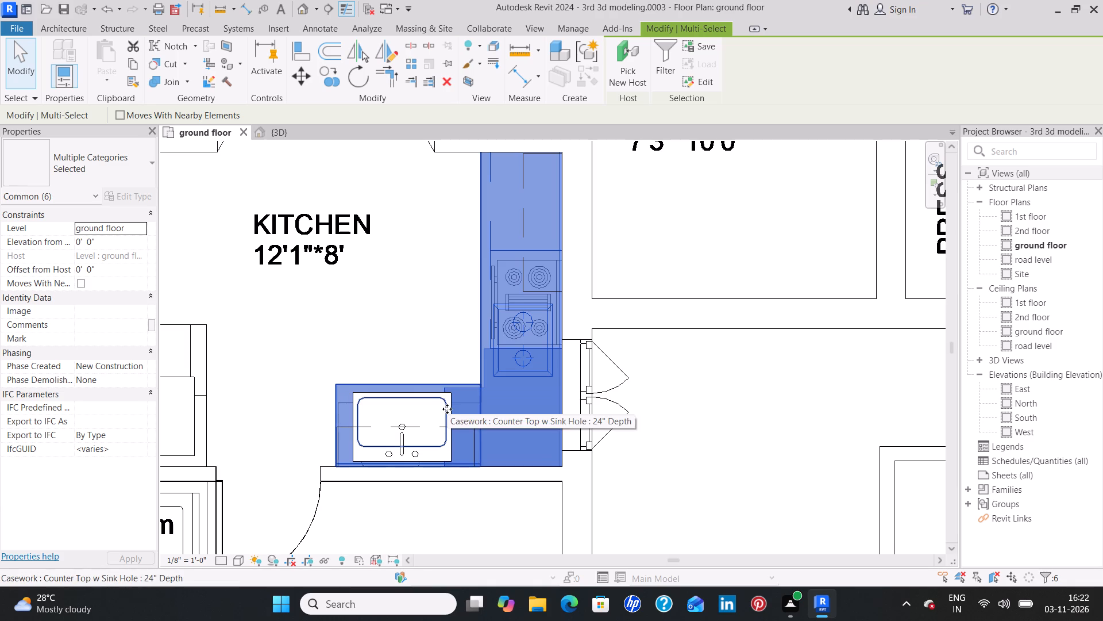
ctrl+click(414, 396)
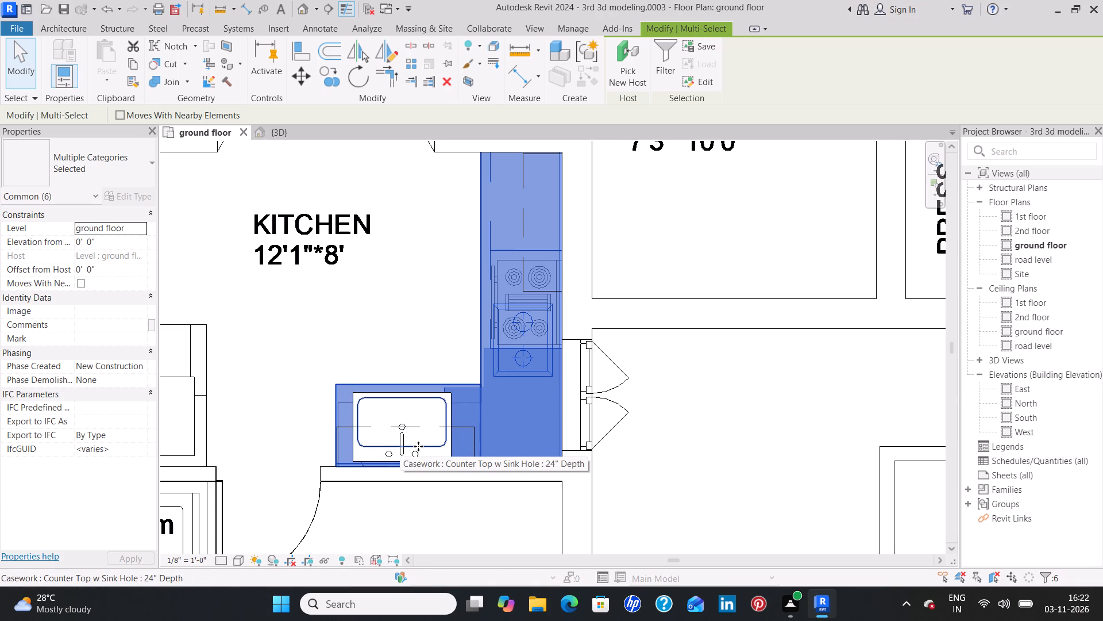
ctrl+click(424, 434)
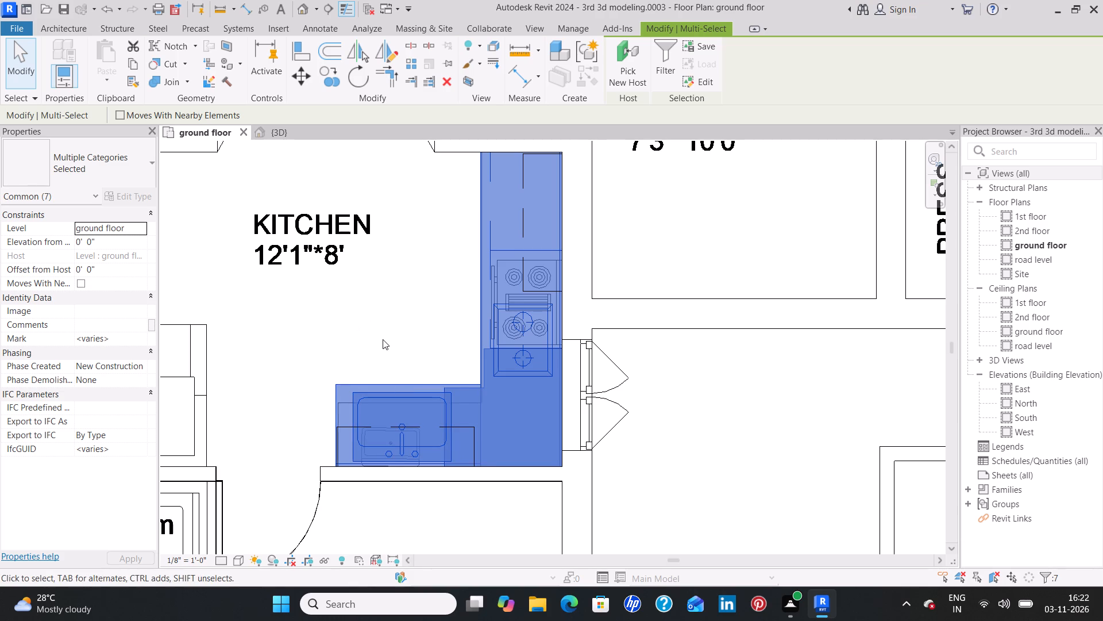
click(331, 78)
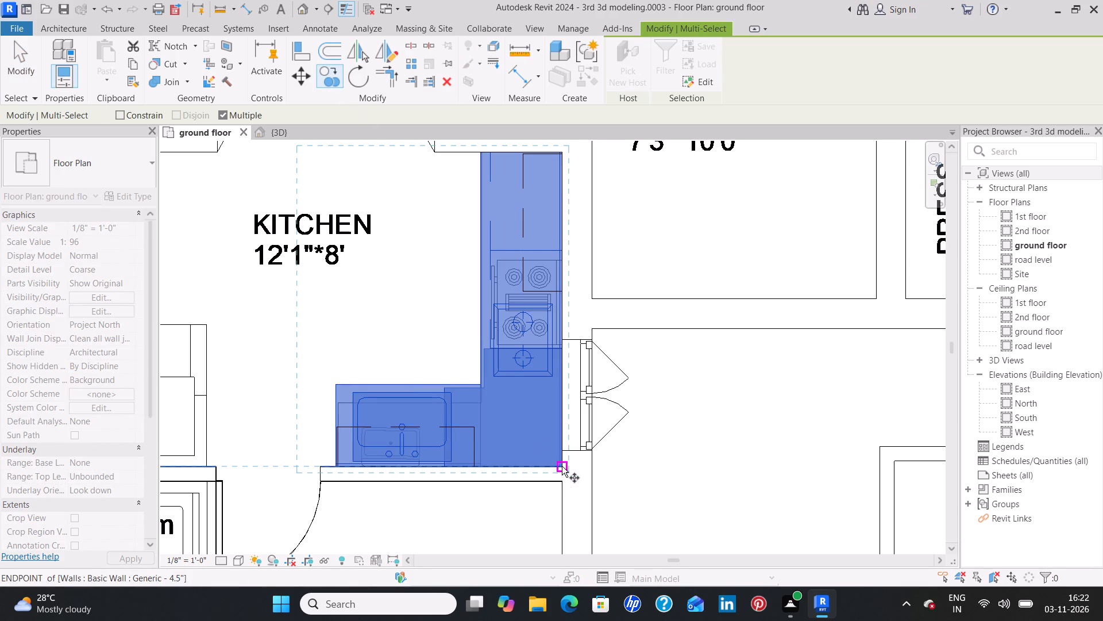
click(562, 466)
scroll(727, 475, down, 4)
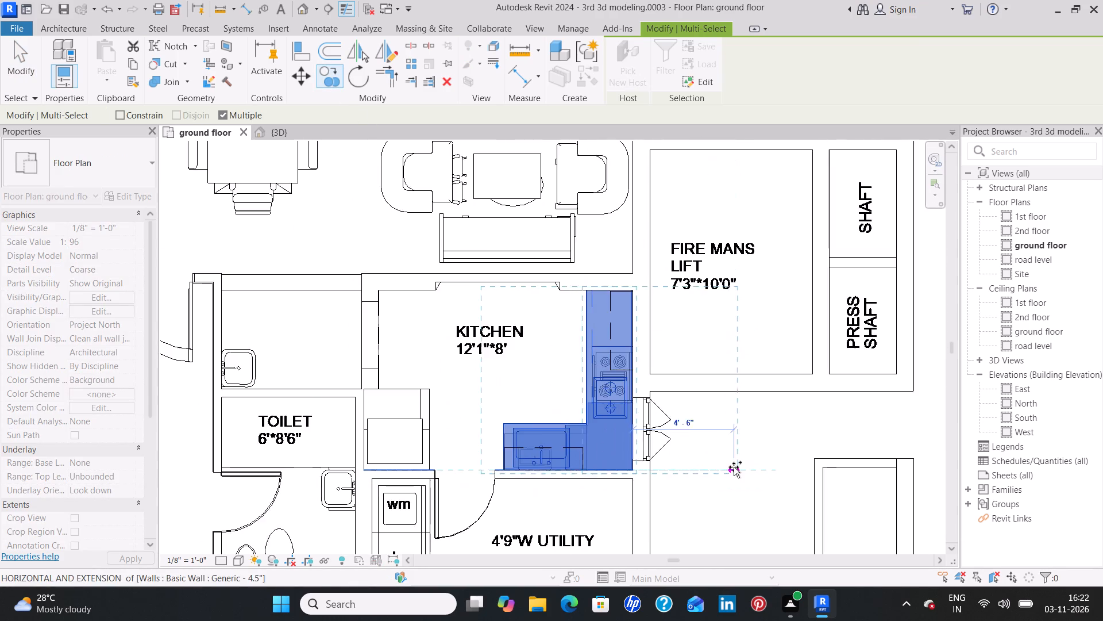
scroll(735, 467, down, 4)
middle_drag(770, 451, 292, 365)
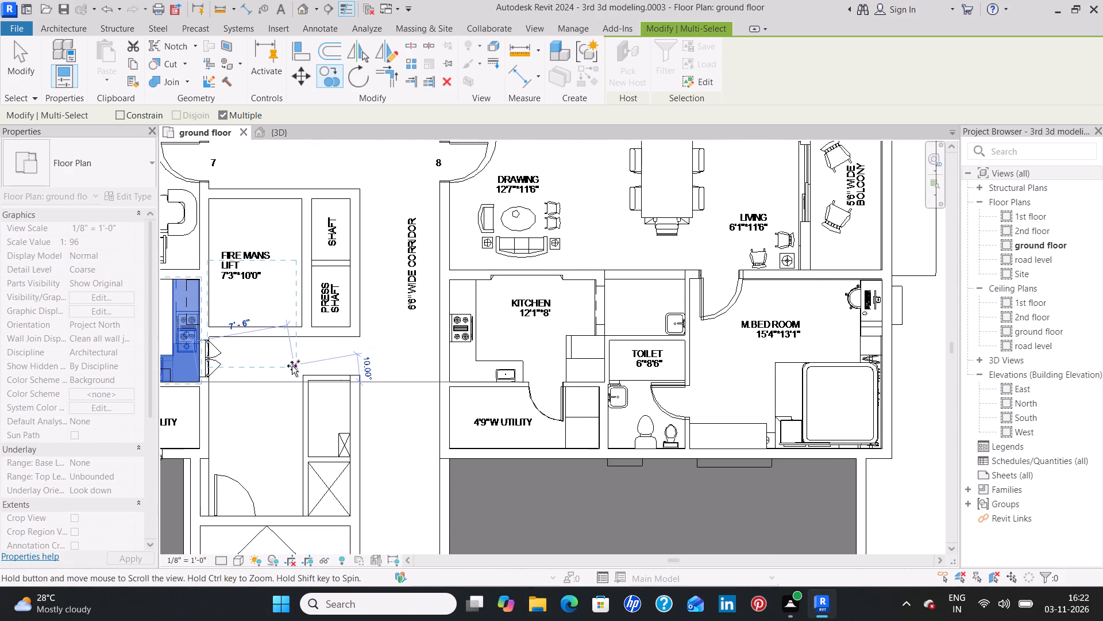
middle_drag(742, 359, 625, 450)
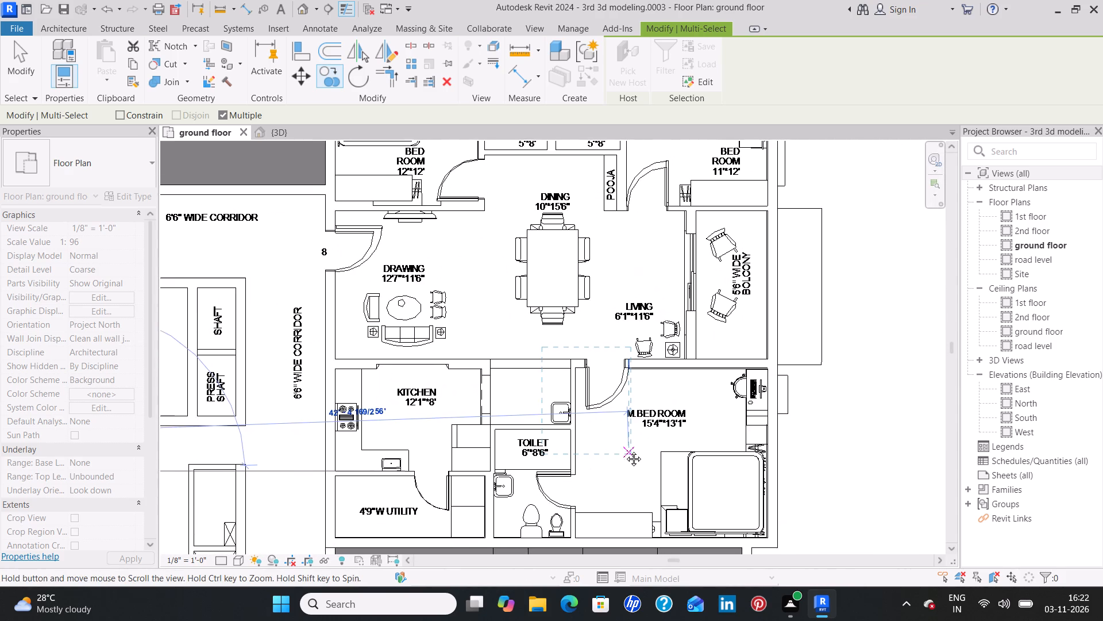
middle_drag(625, 450, 624, 451)
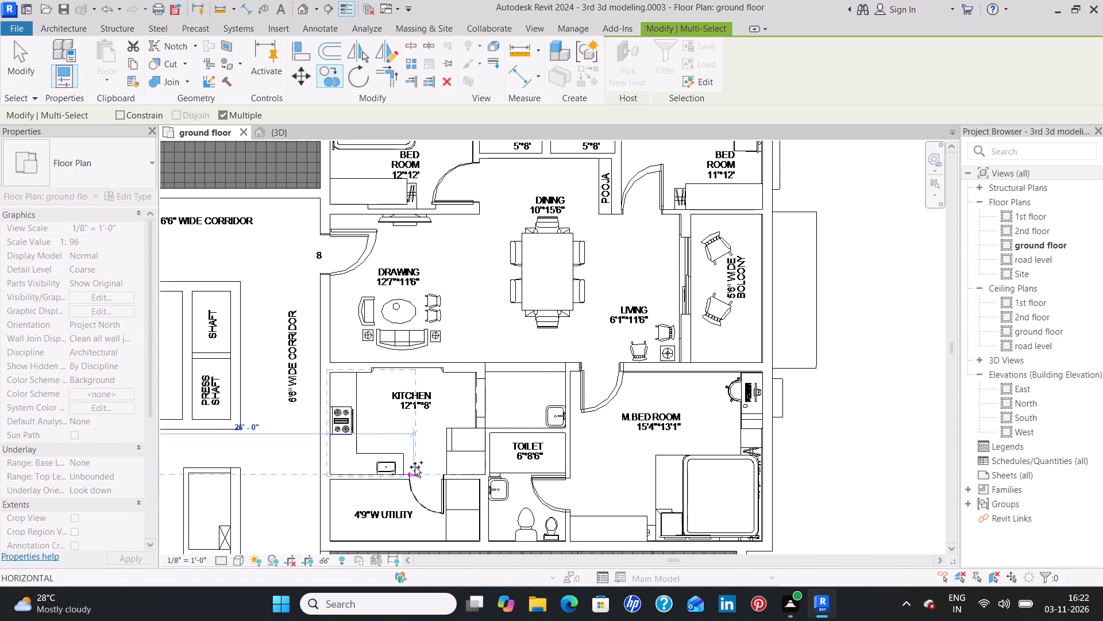
scroll(331, 471, up, 4)
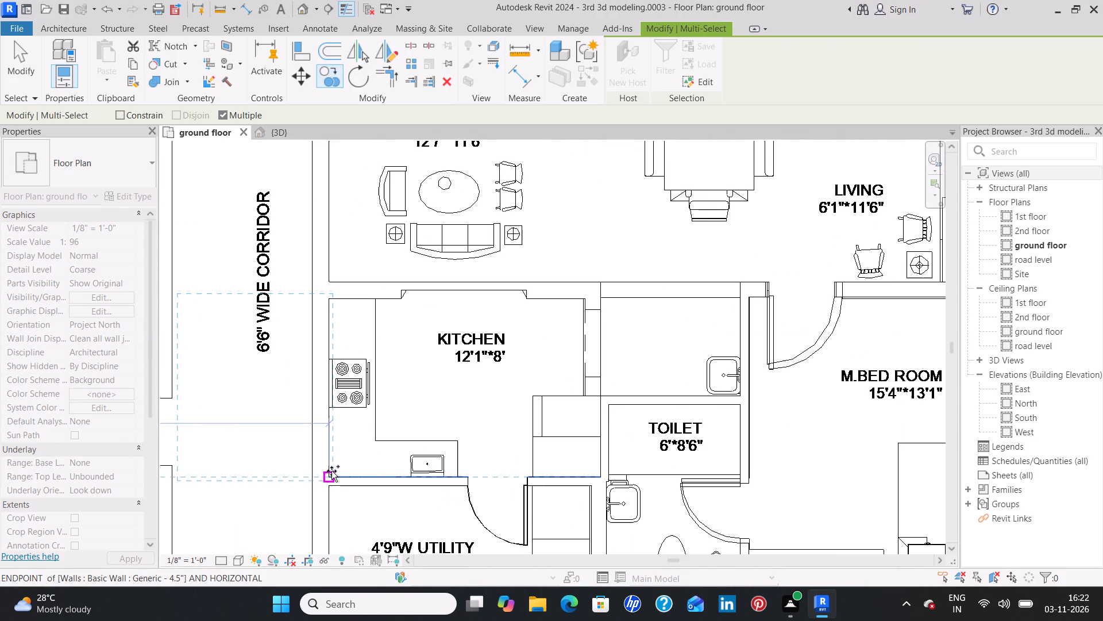
key(space)
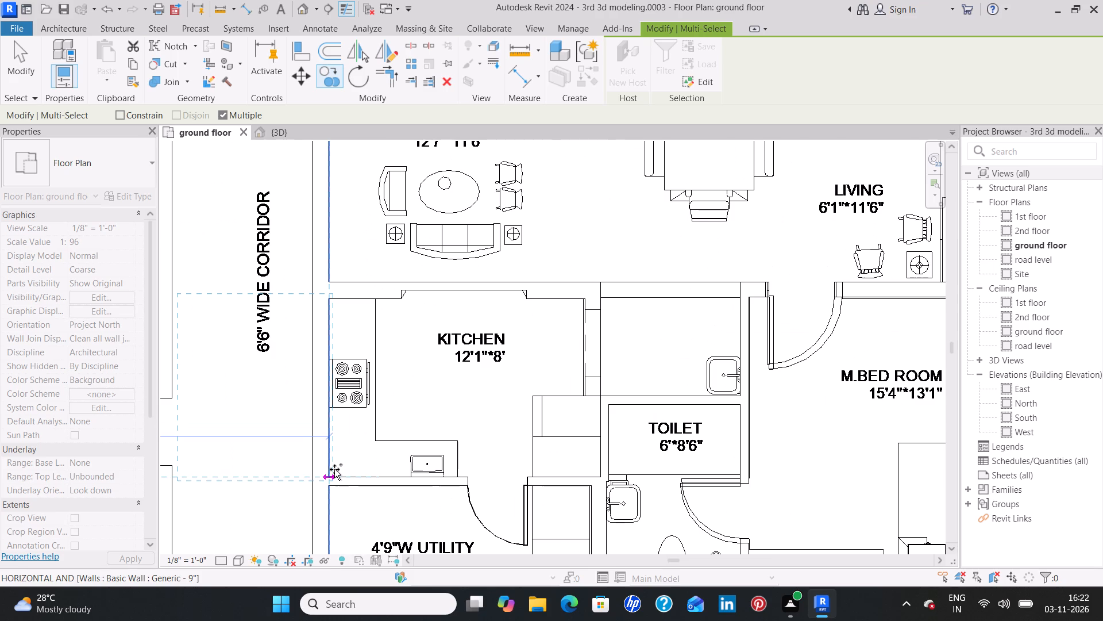
key(space)
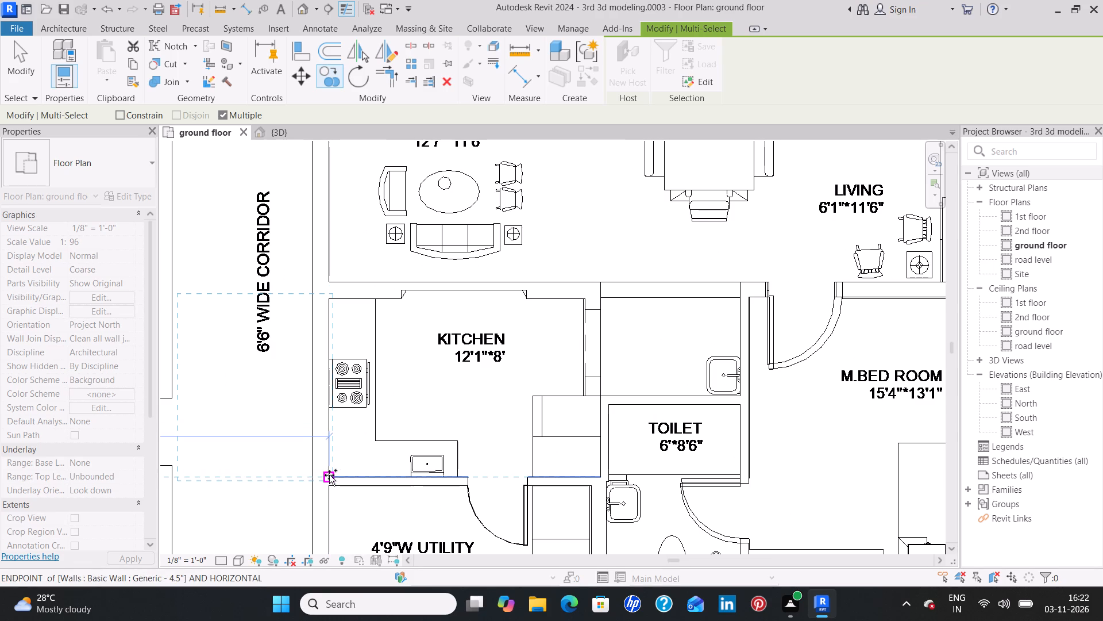
click(326, 475)
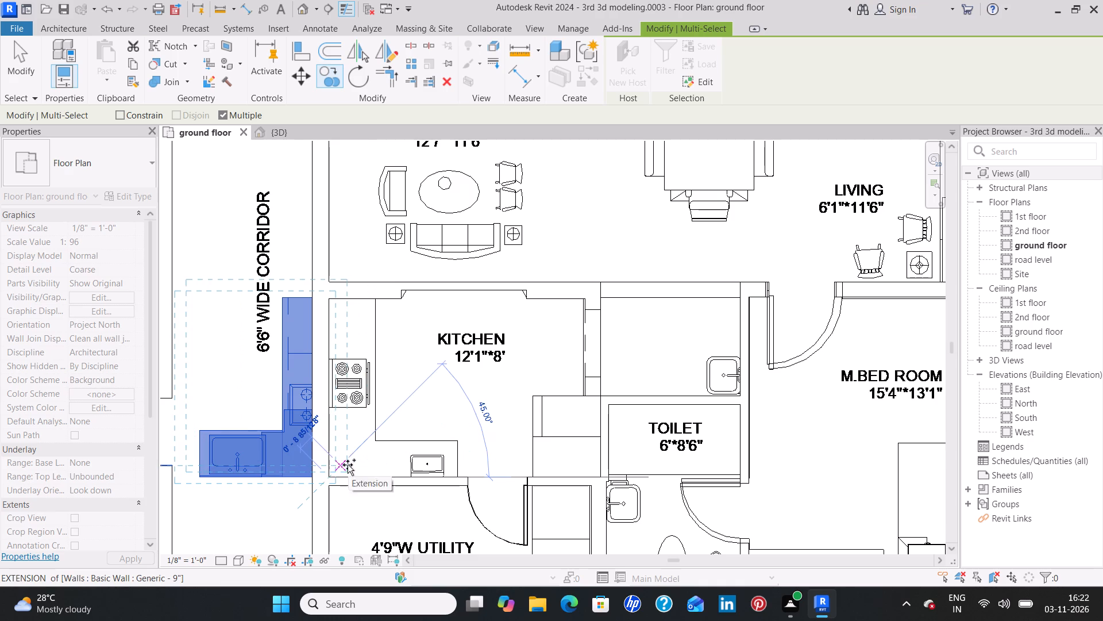
key(Escape)
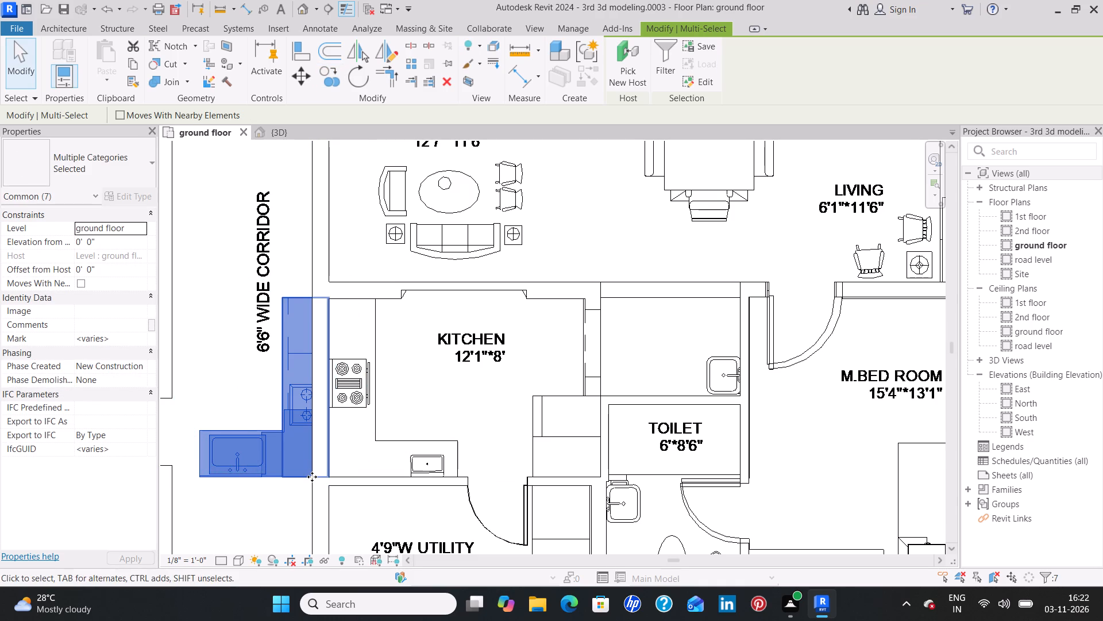
Nudge the copied kitchen set slightly into the corridor and mirror a copy about the 9" corridor wall into flat 8's kitchen.
key(space)
key(space)
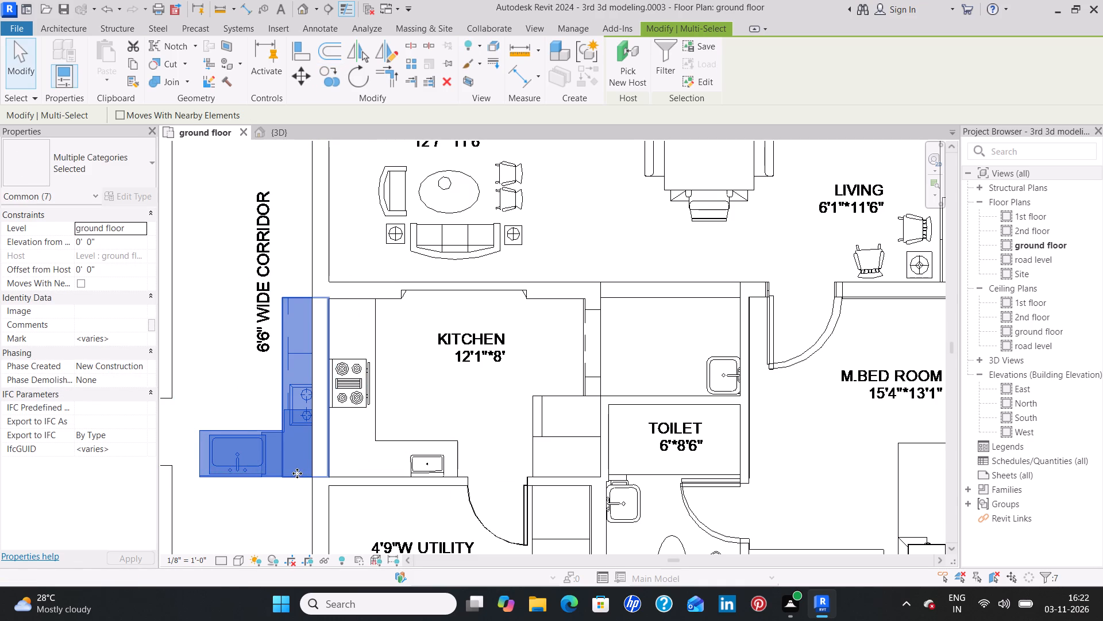
key(space)
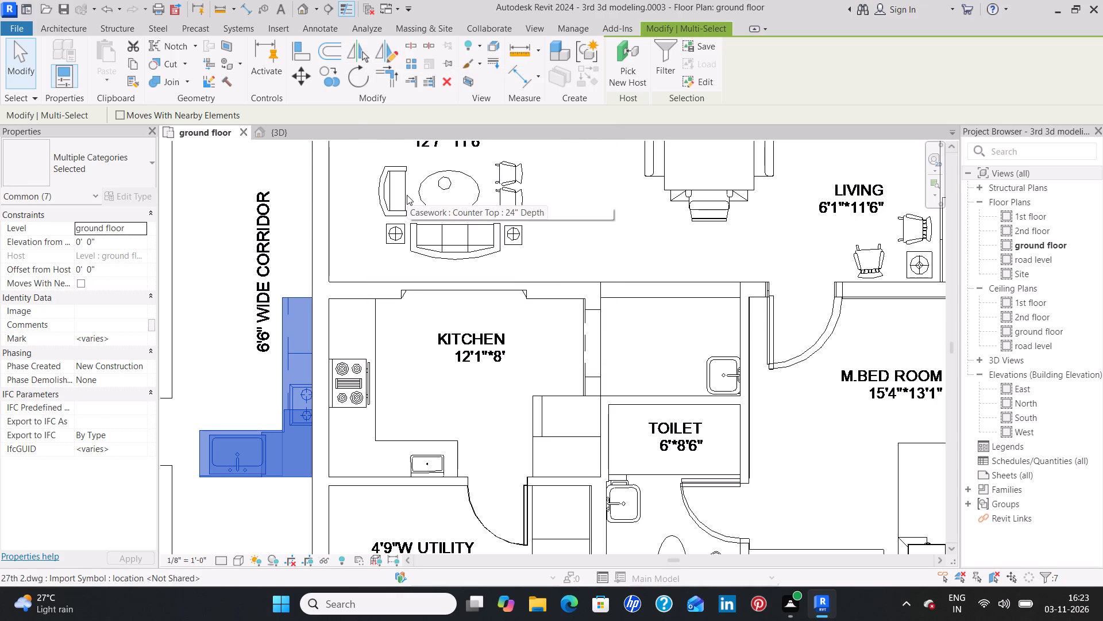
key(Left)
key(Left)
key(Left)
key(Left)
key(Left)
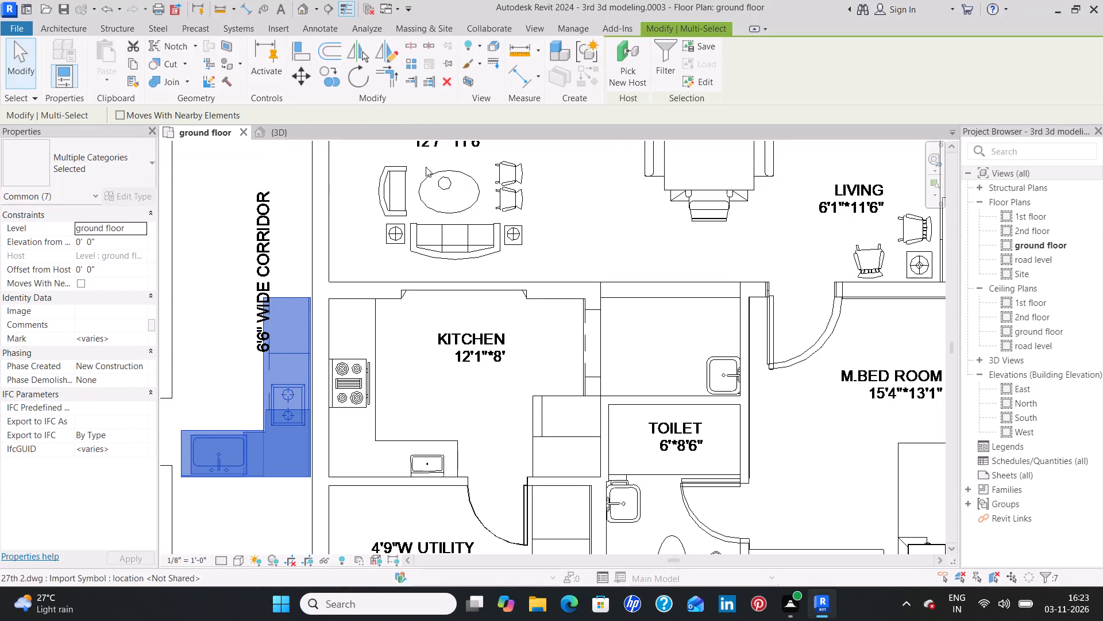
click(360, 52)
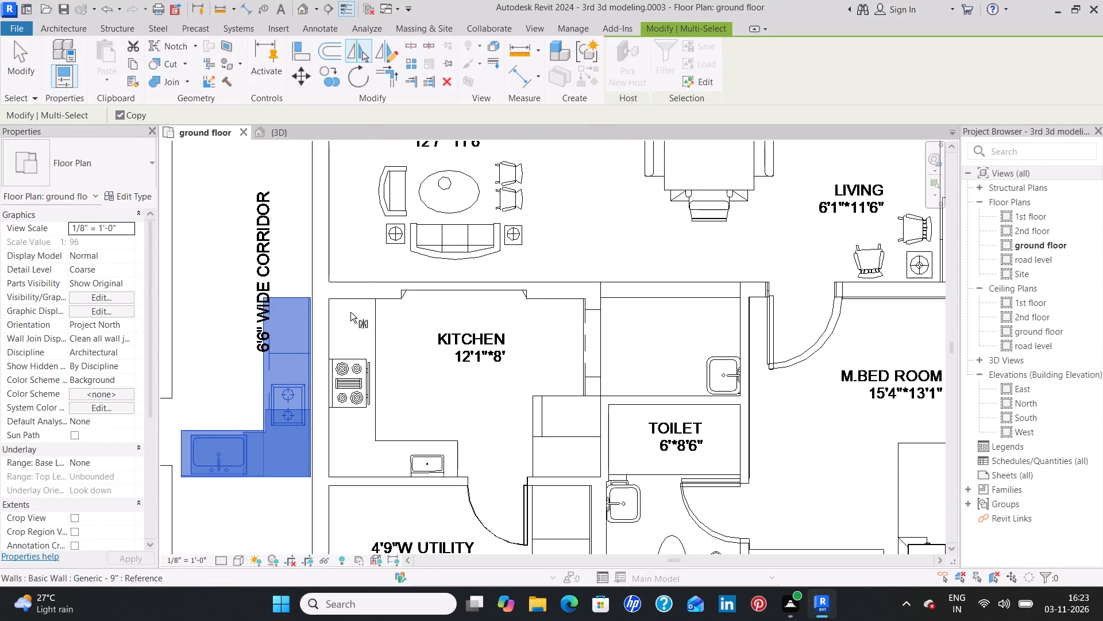
click(321, 298)
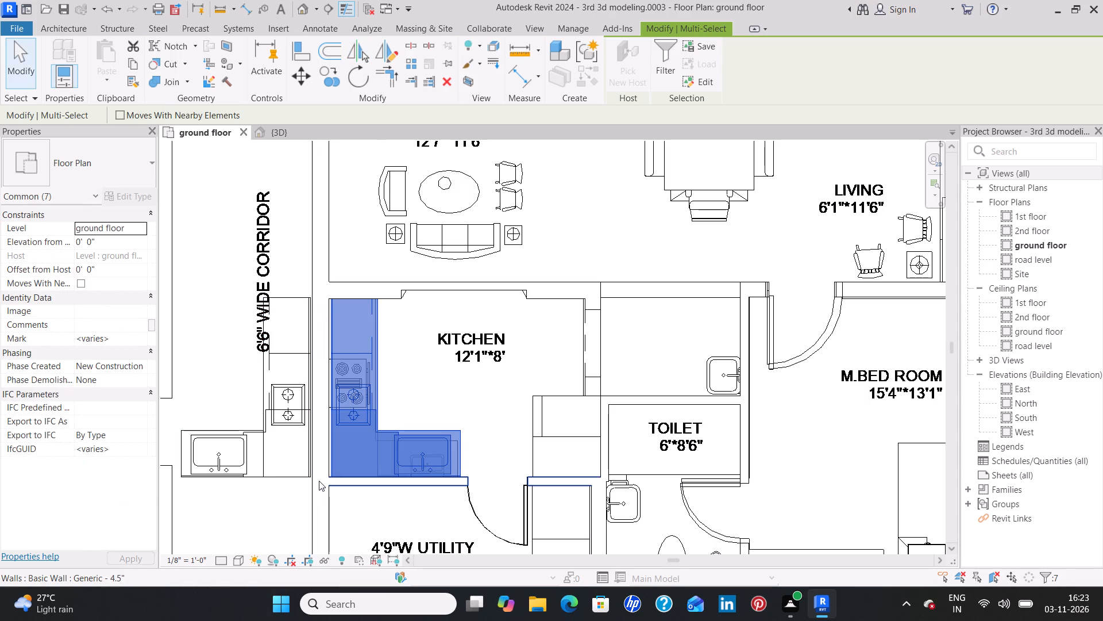
Delete the leftover kitchen casework, cooktop and sink standing in the 6'6" wide corridor beside flat 8.
click(319, 481)
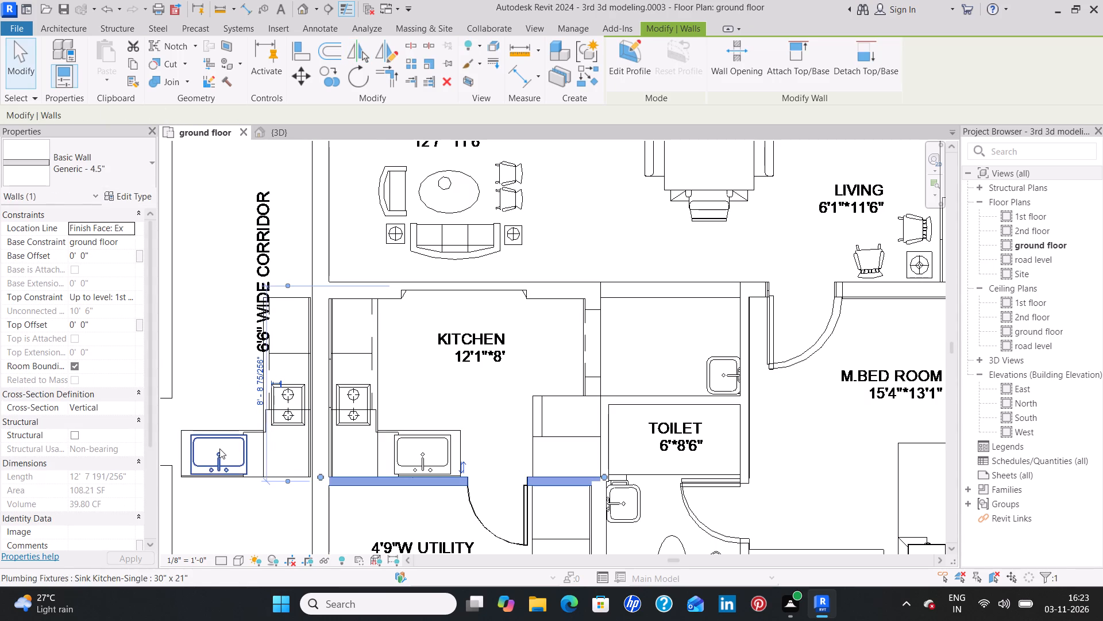
click(226, 392)
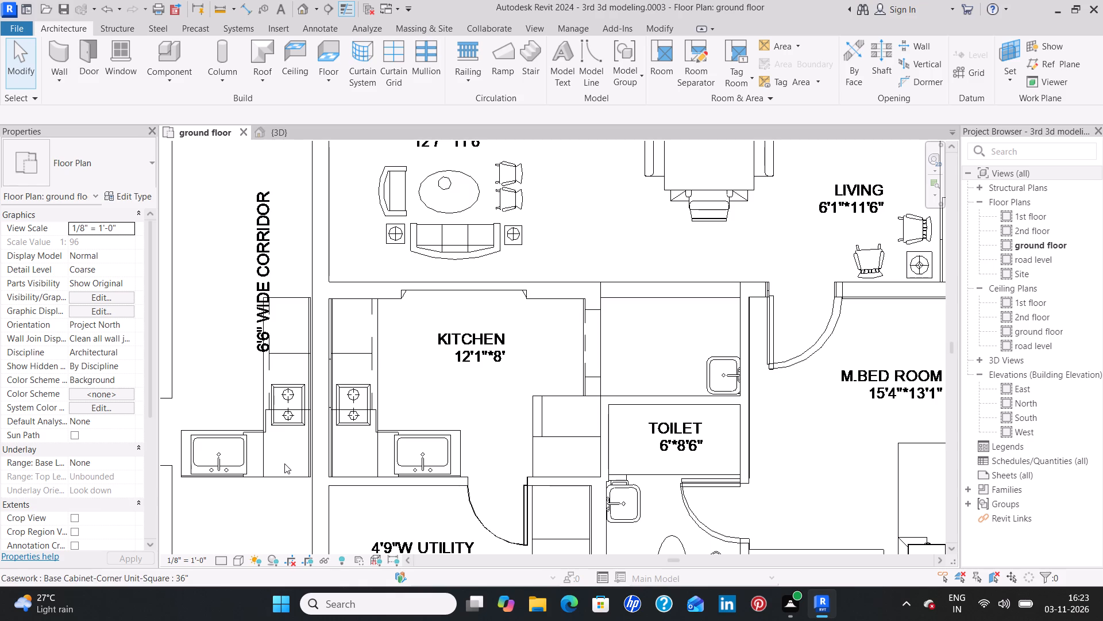
drag(289, 496, 265, 313)
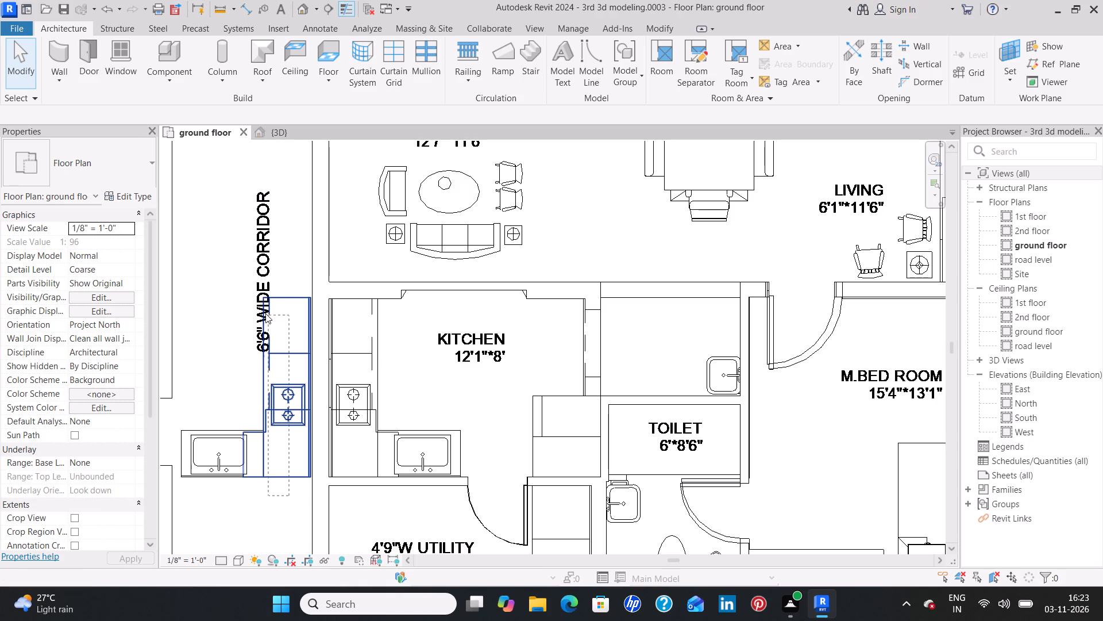
drag(265, 313, 210, 287)
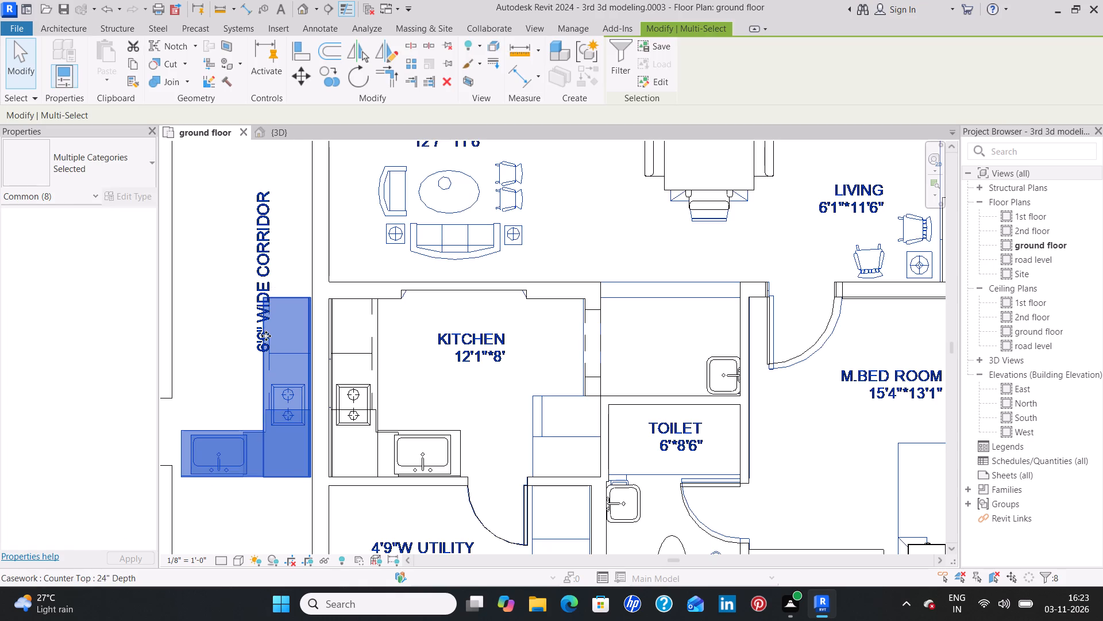
key(Delete)
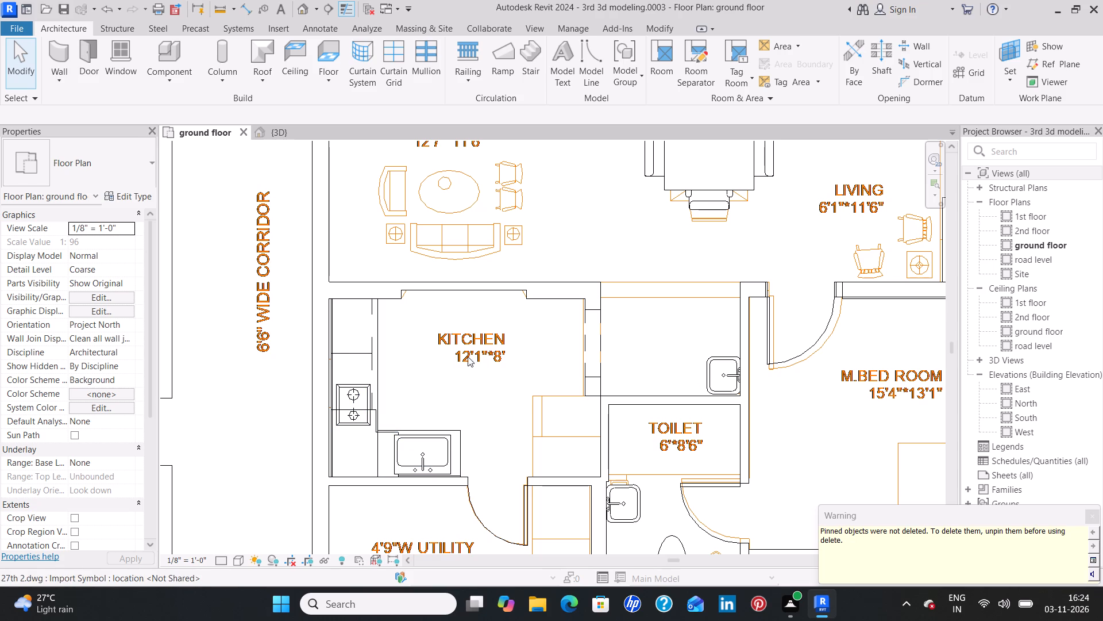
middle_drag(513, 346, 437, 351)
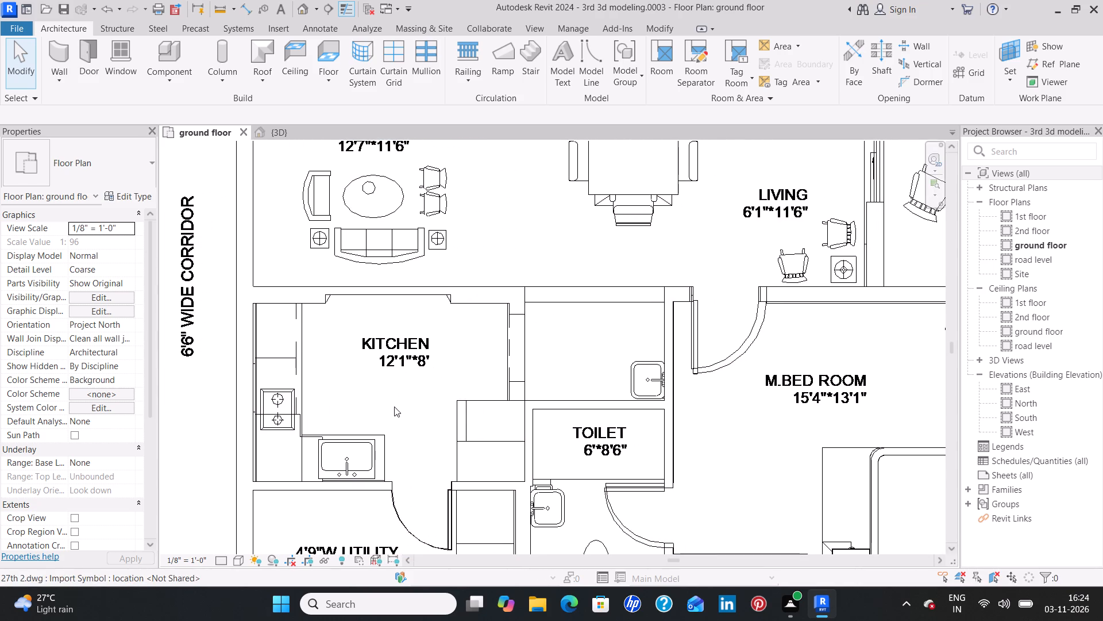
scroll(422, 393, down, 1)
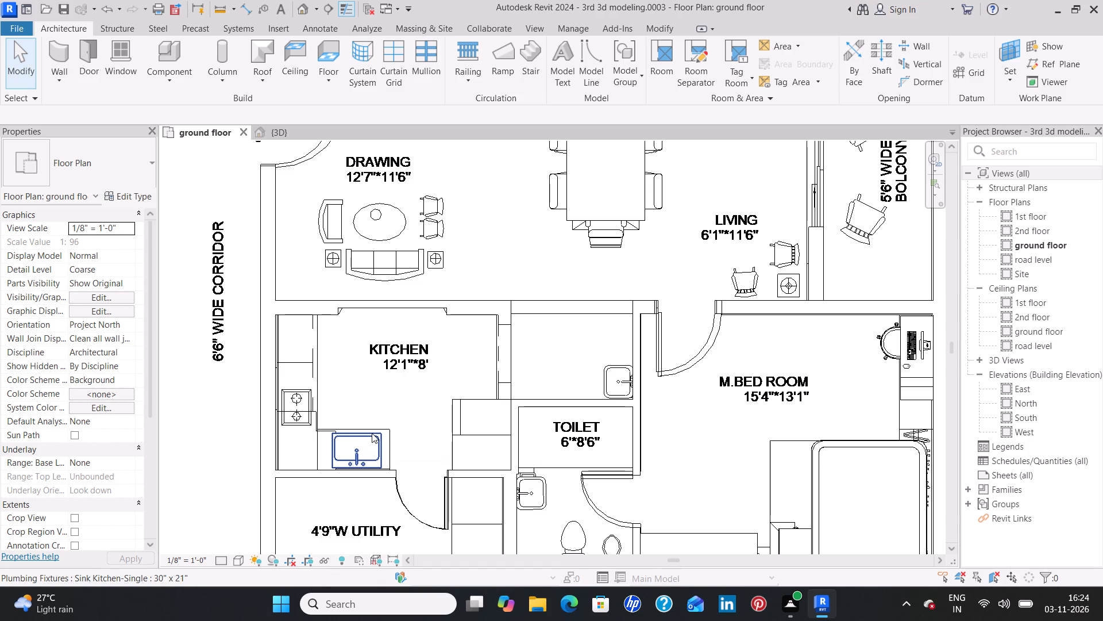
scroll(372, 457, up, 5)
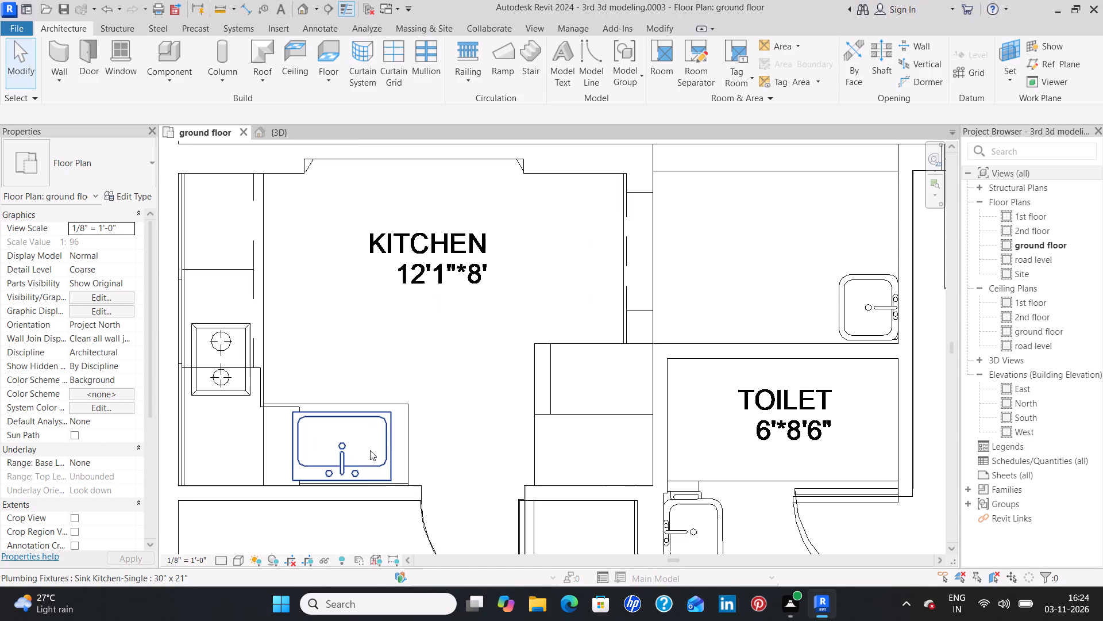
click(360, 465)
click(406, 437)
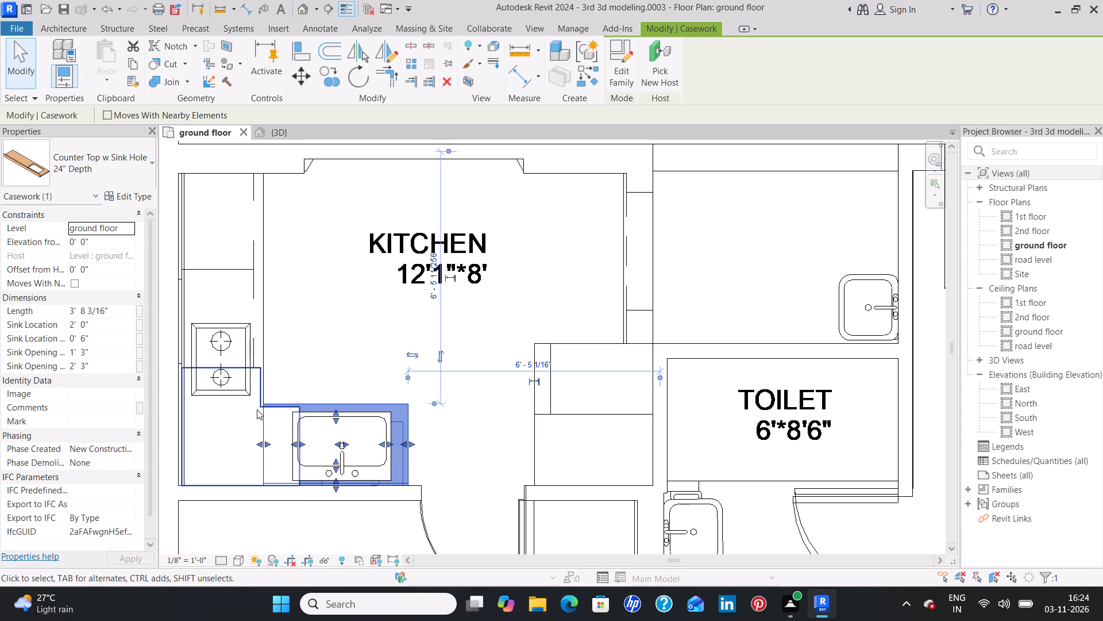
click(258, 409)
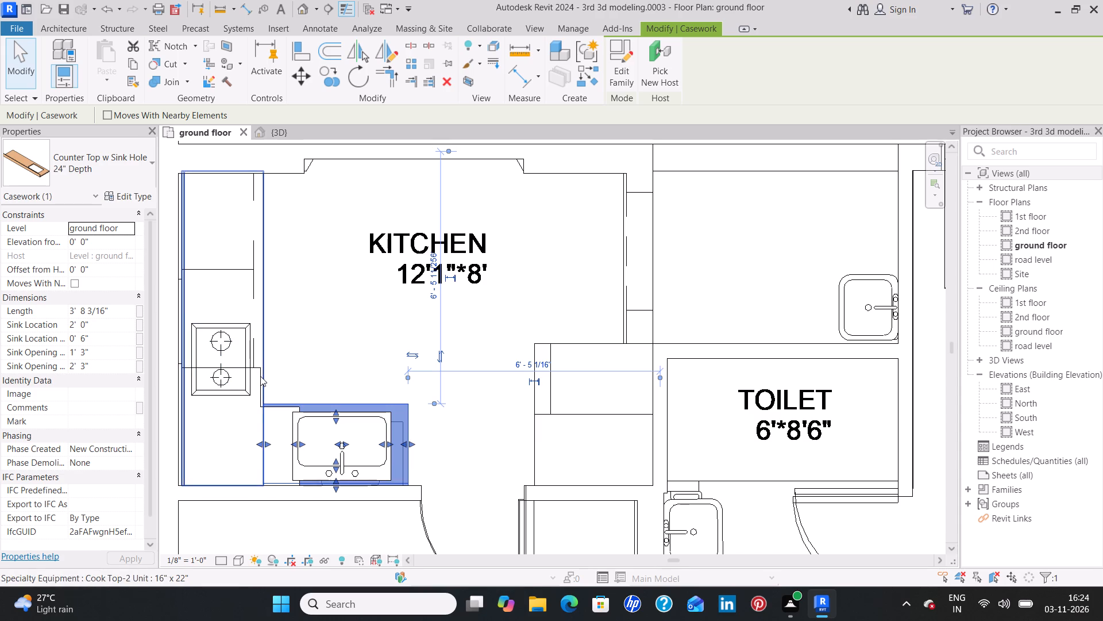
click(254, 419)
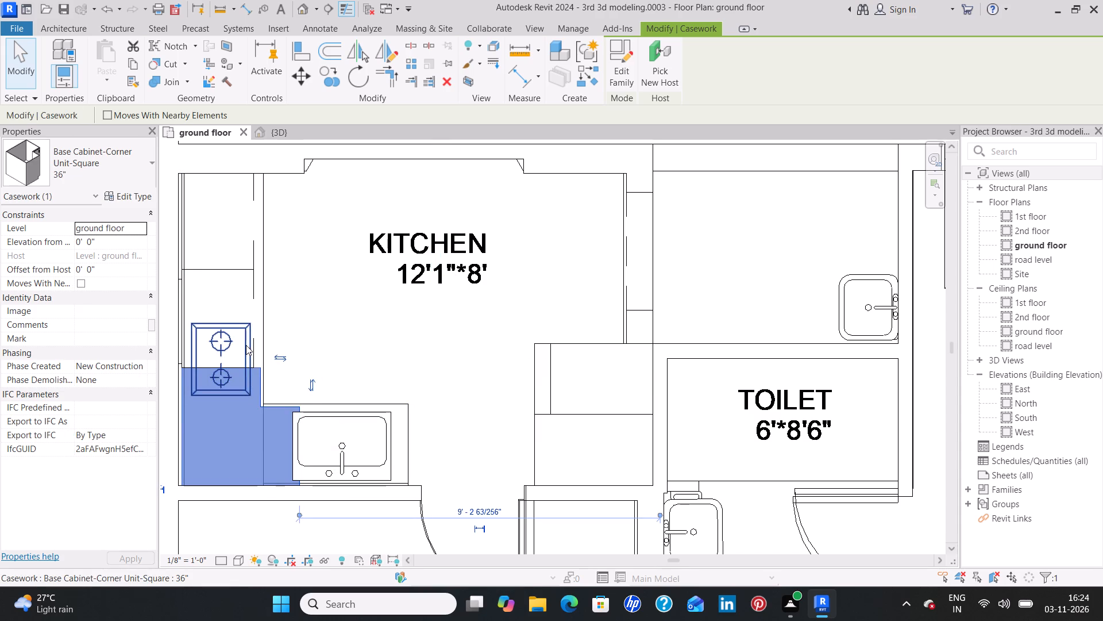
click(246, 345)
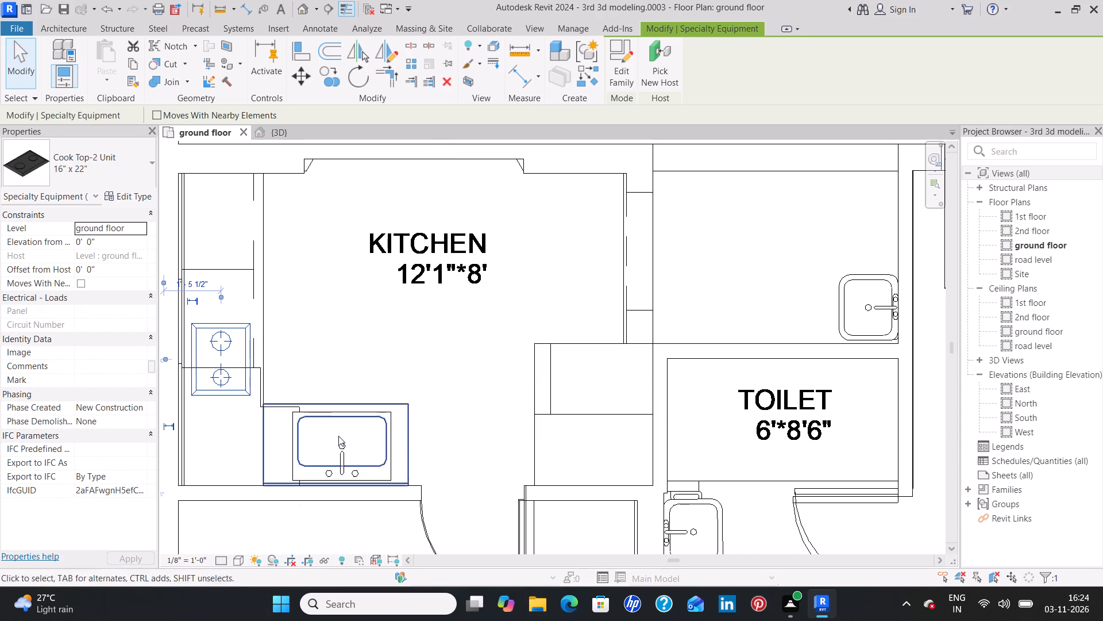
Nudge flat 8's kitchen countertops, base cabinets, cooktop and sink together so the set sits flush against the corridor wall.
click(347, 465)
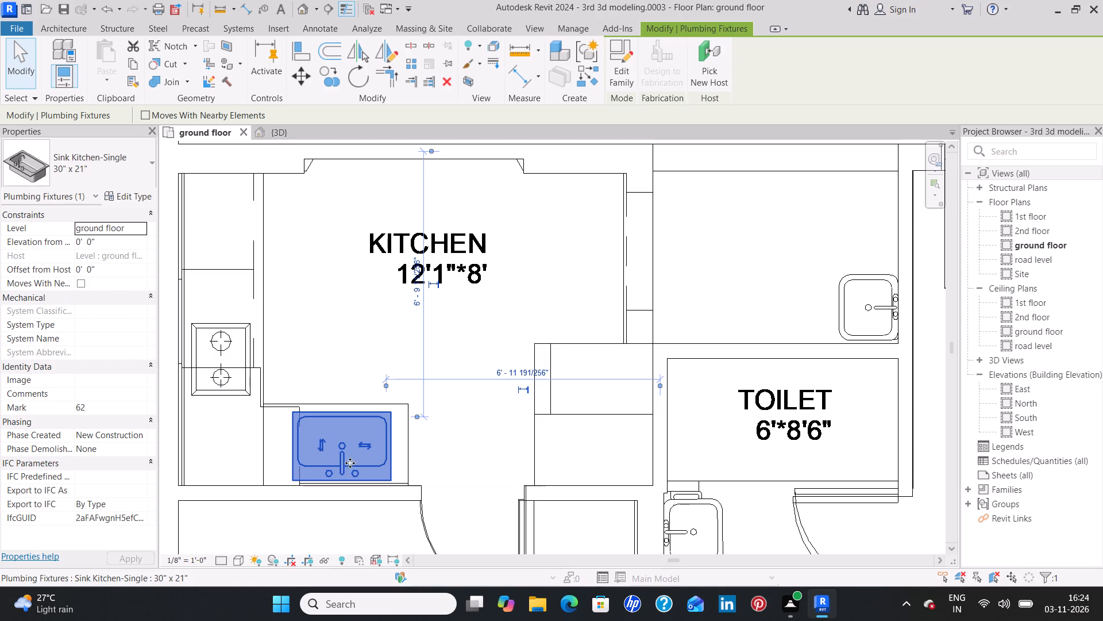
ctrl+click(407, 434)
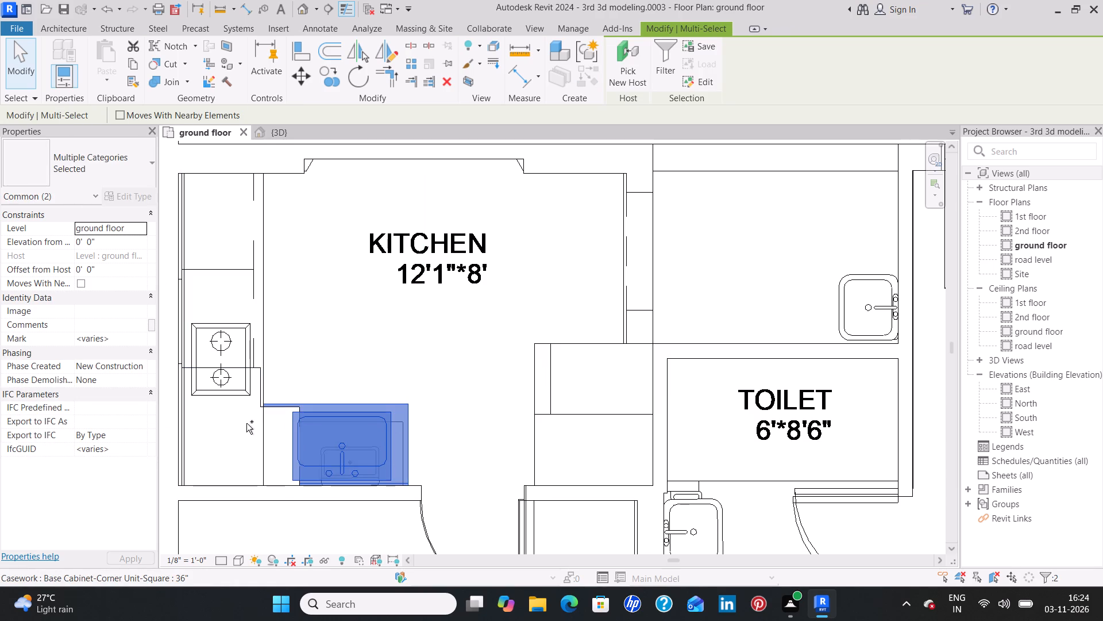
ctrl+click(255, 413)
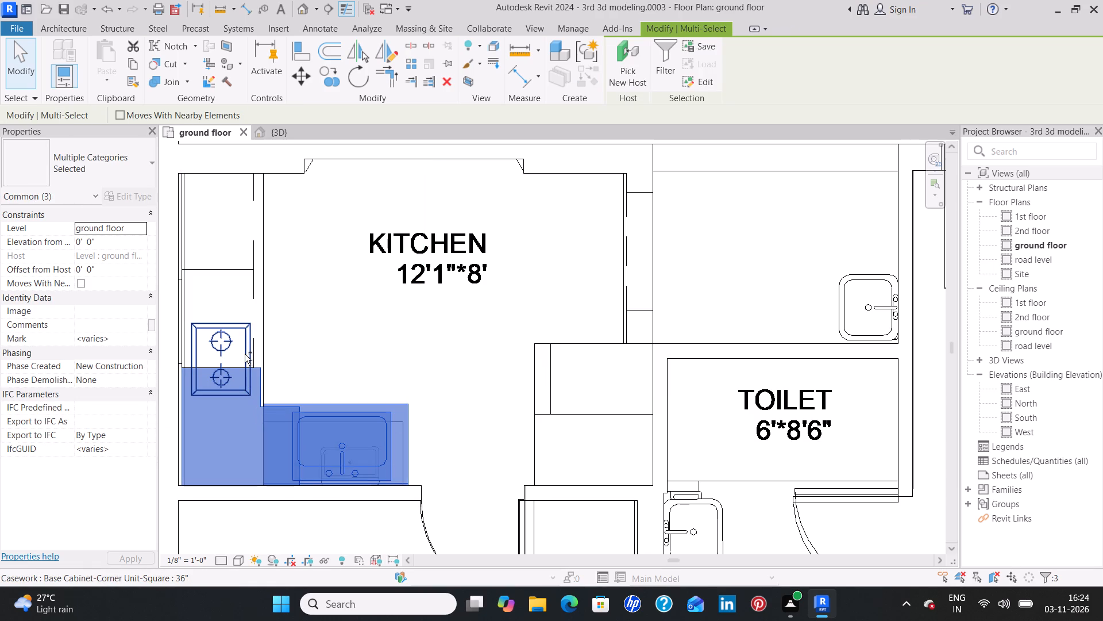
ctrl+click(245, 354)
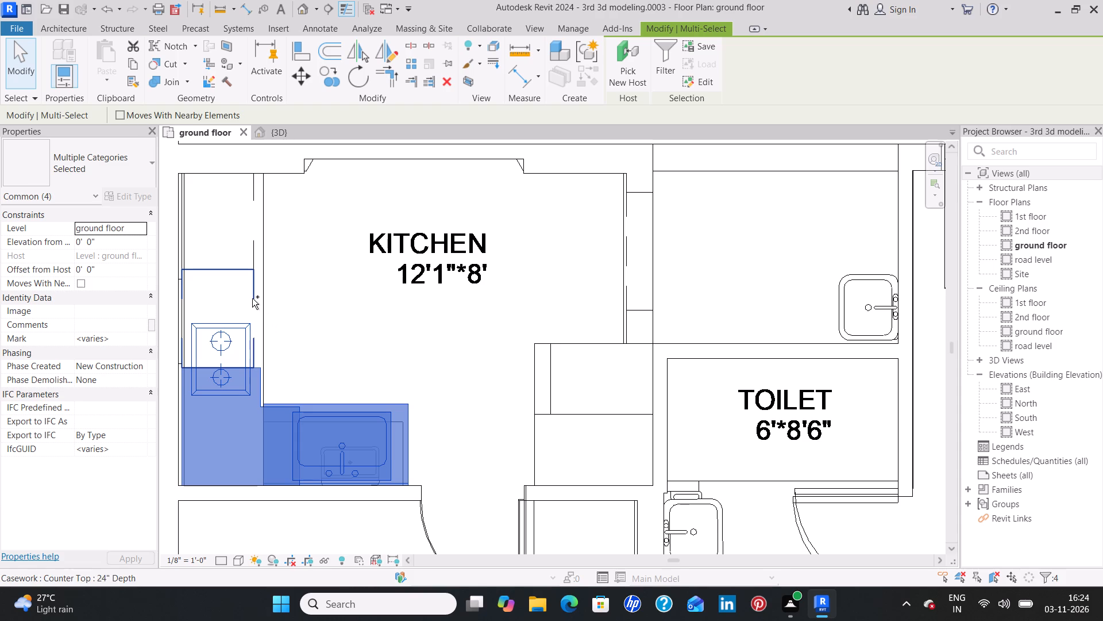
ctrl+click(252, 298)
ctrl+click(252, 235)
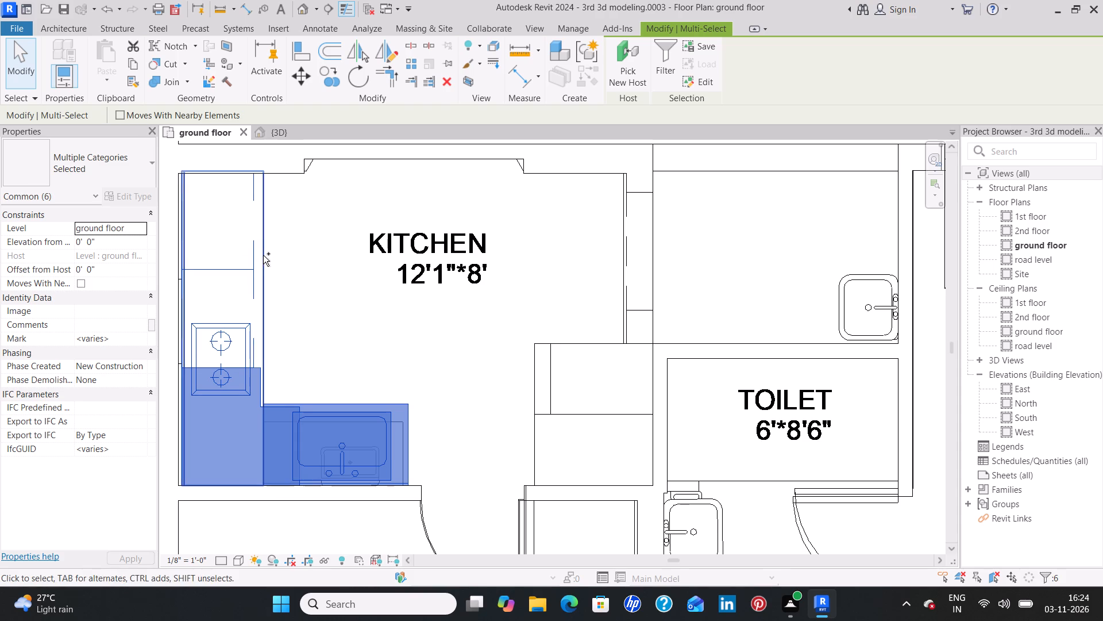
ctrl+click(263, 256)
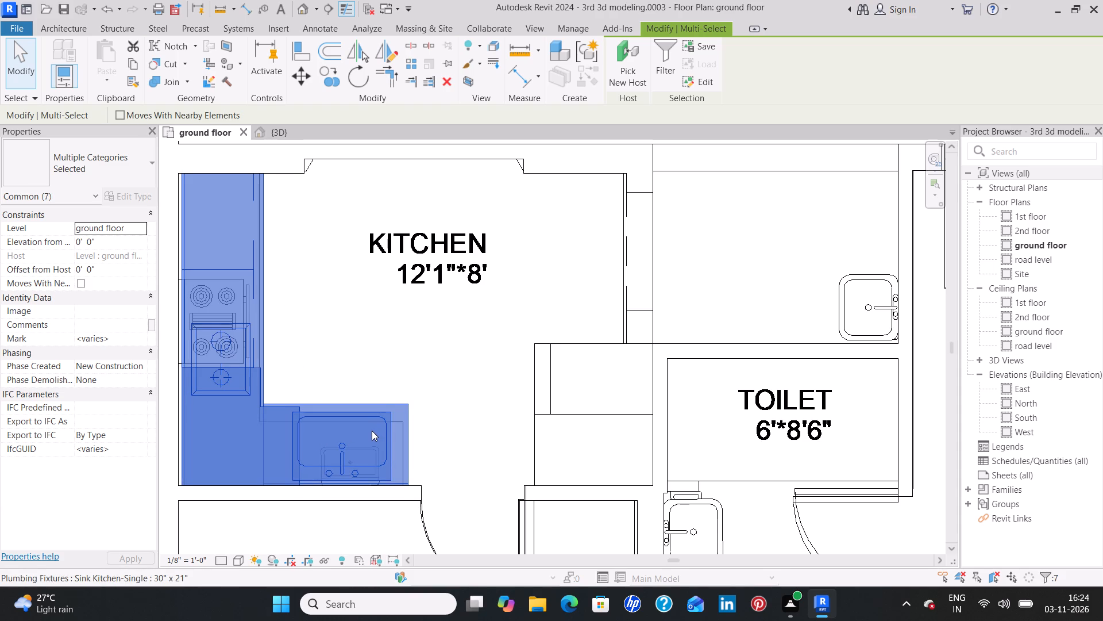
key(Left)
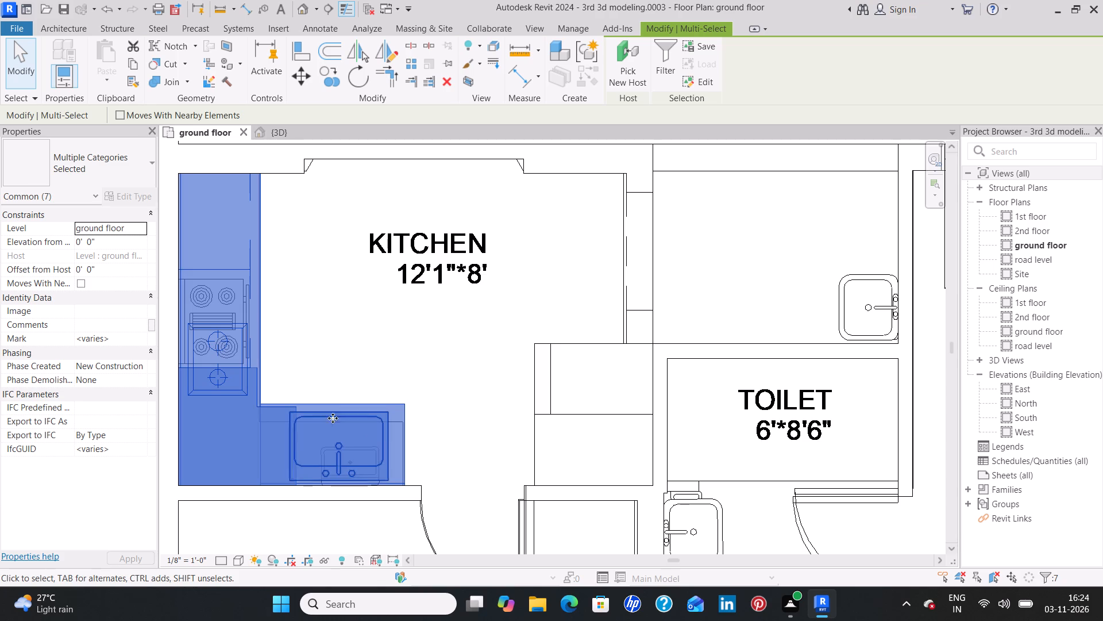
Copy flat 8's kitchen set from its corridor-side wall corner to the matching kitchen corner above the utility in flat 9.
click(325, 82)
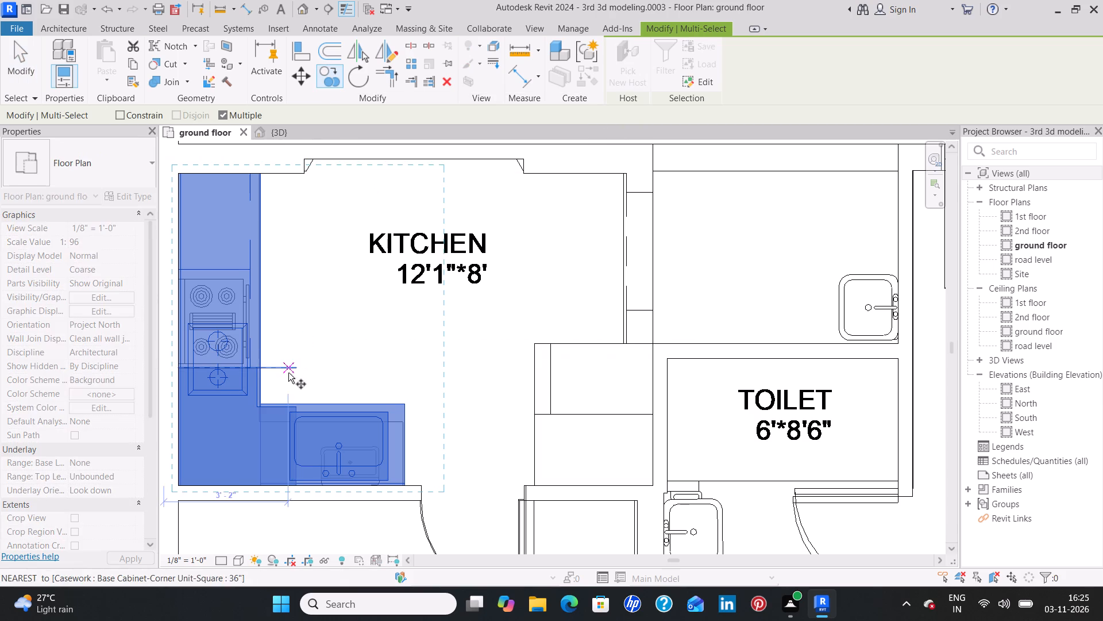
click(179, 483)
scroll(350, 451, down, 7)
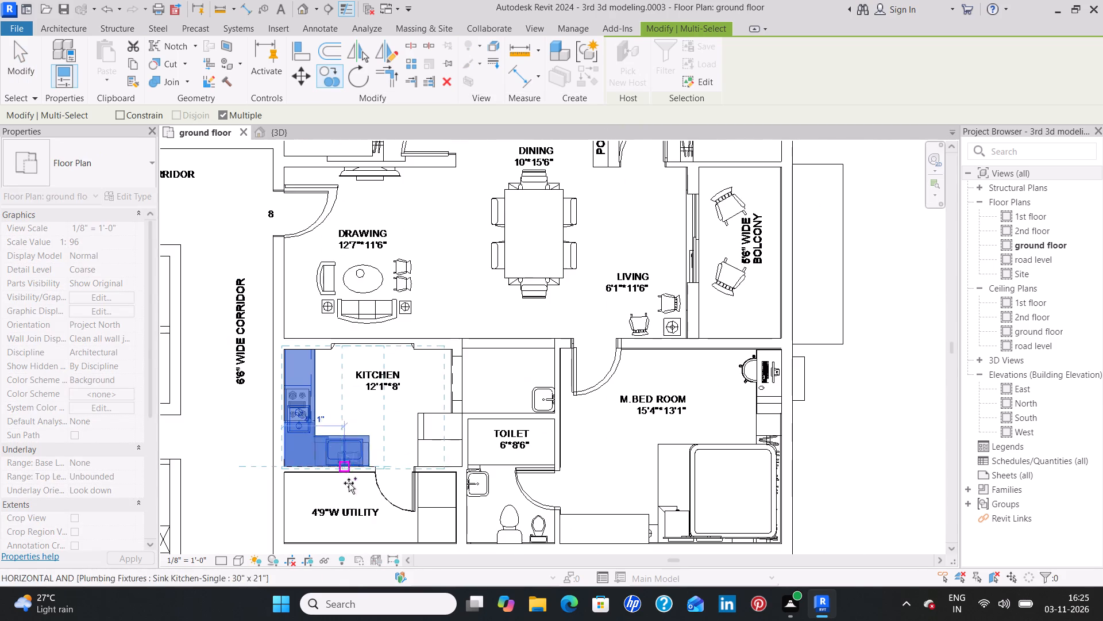
middle_drag(358, 506, 367, 239)
scroll(376, 254, down, 4)
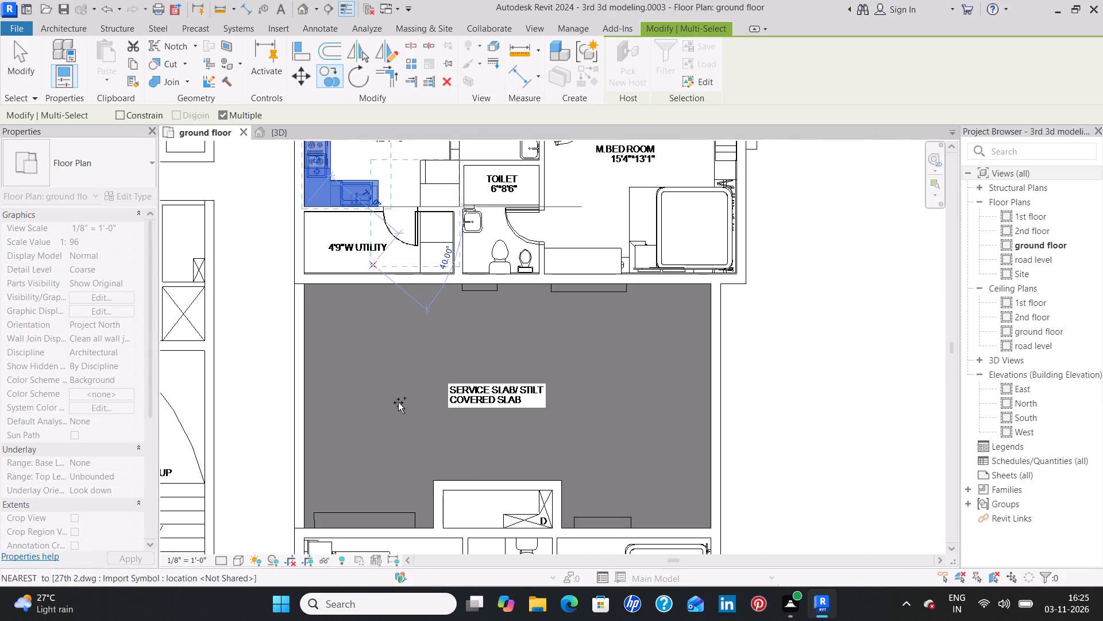
middle_drag(422, 482, 407, 237)
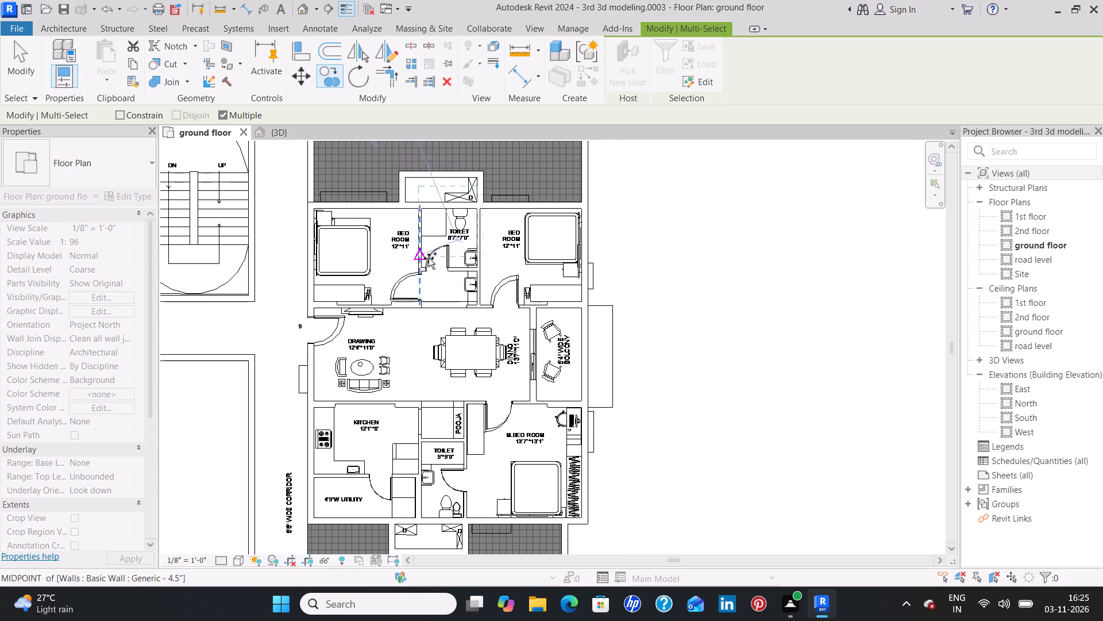
scroll(304, 471, up, 3)
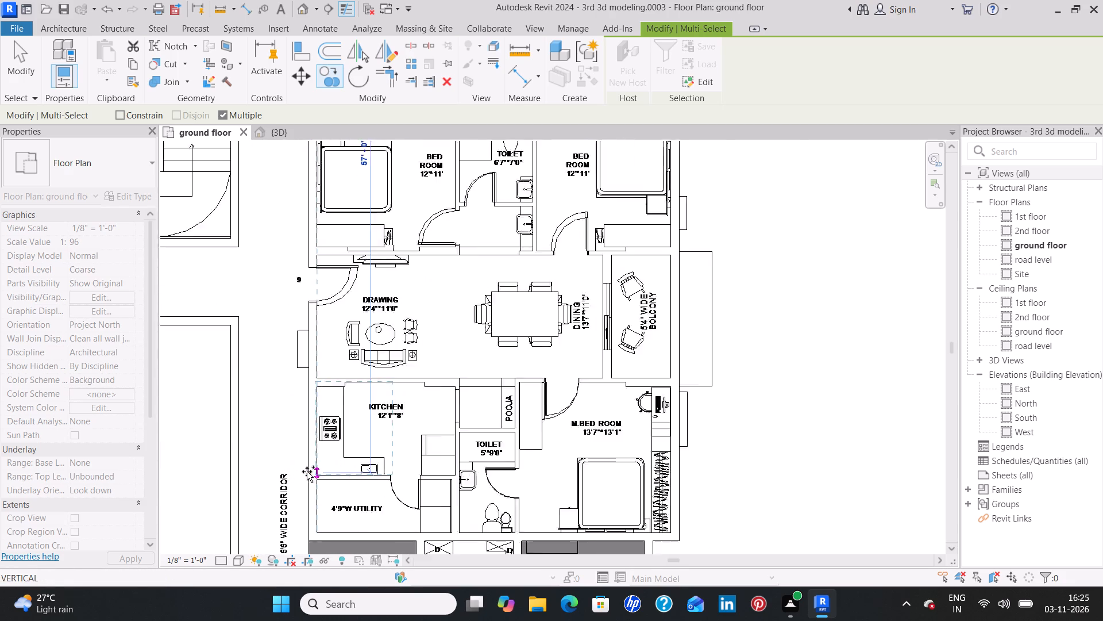
scroll(310, 476, up, 3)
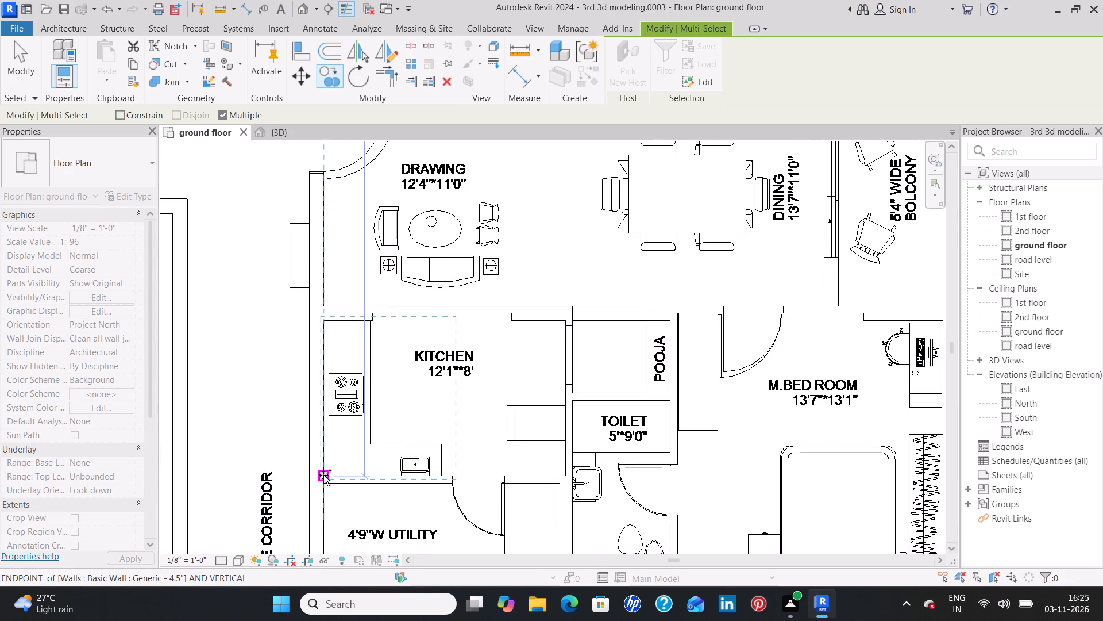
click(323, 474)
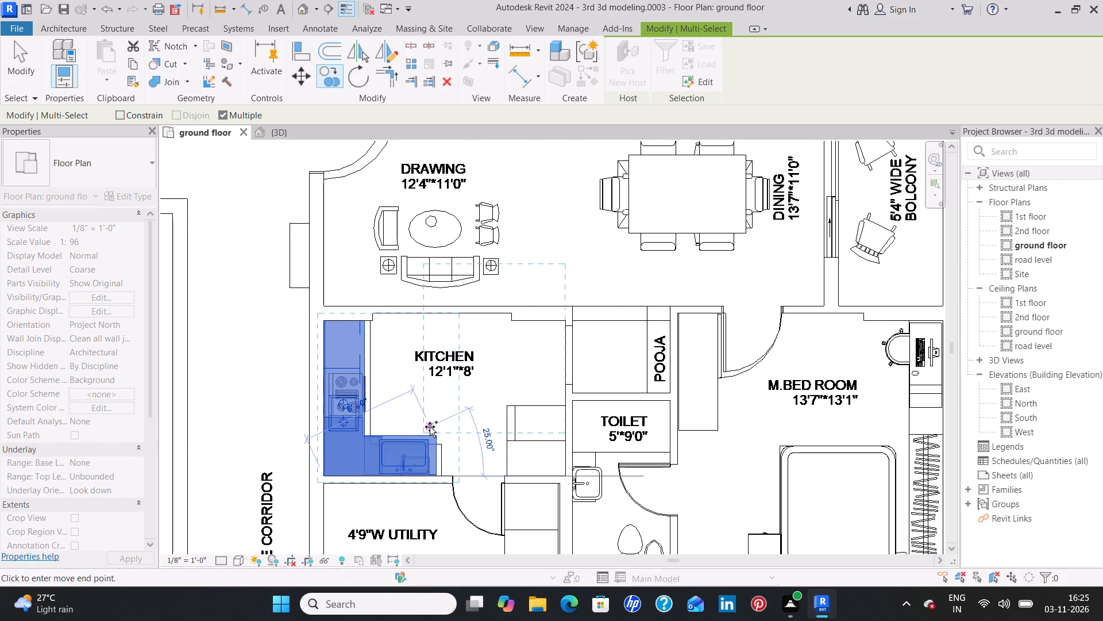
Place another copy of the kitchen set against the outer face of the 9" wall beside the kitchen across the corridor from flat 9.
scroll(428, 428, down, 1)
middle_drag(391, 509, 492, 233)
middle_drag(268, 243, 669, 365)
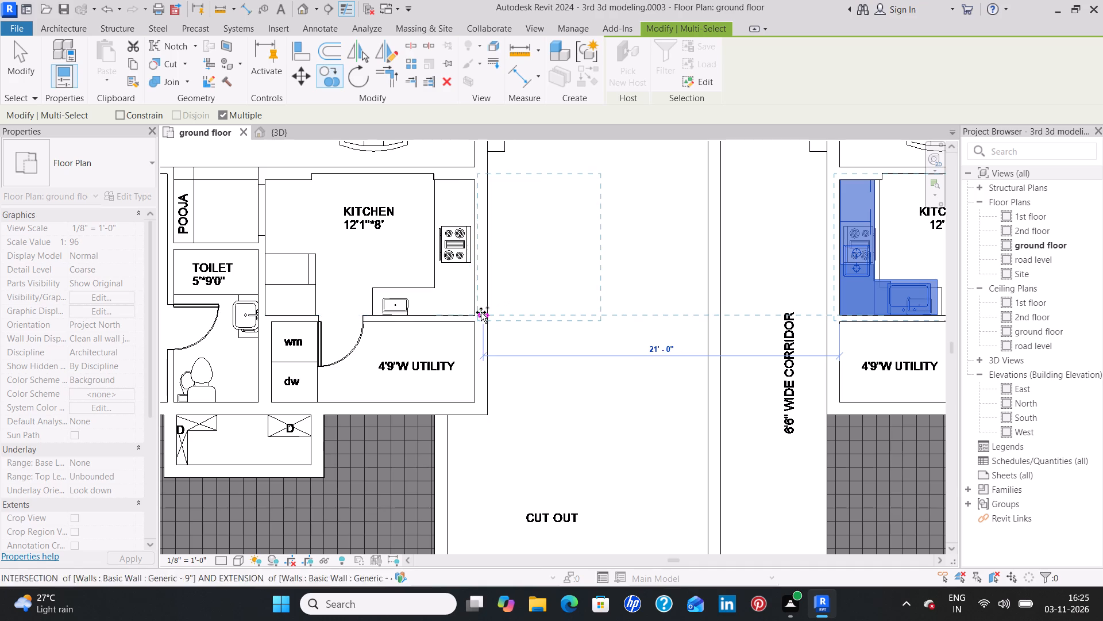
scroll(479, 313, up, 1)
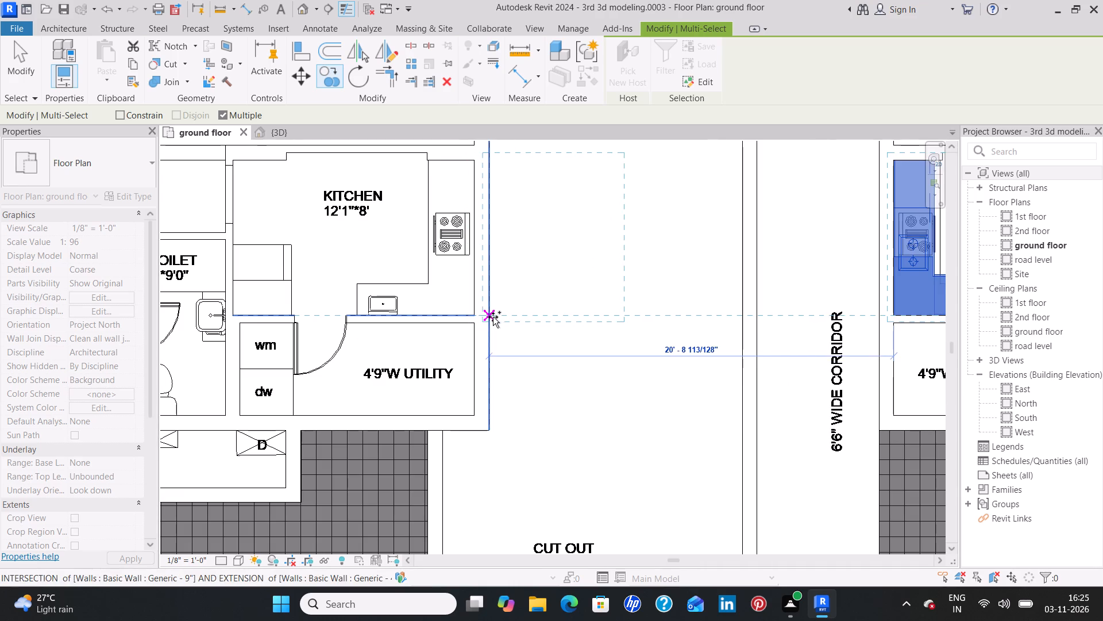
click(489, 316)
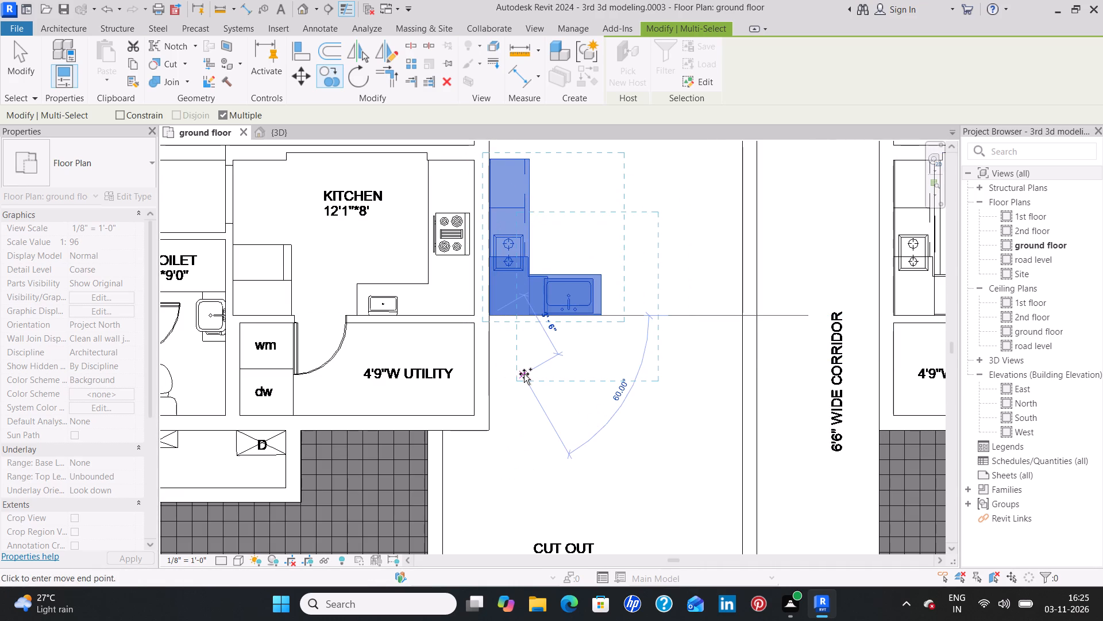
key(Escape)
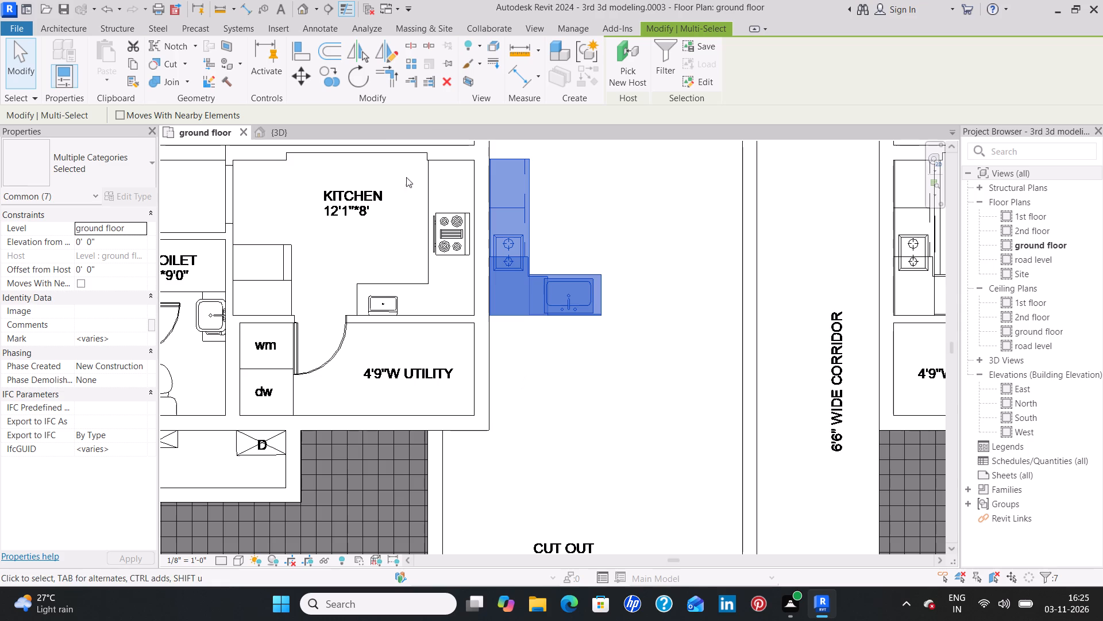
Mirror a copy of that kitchen set across the 9" wall into the adjoining 12'1"*8' kitchen.
click(387, 51)
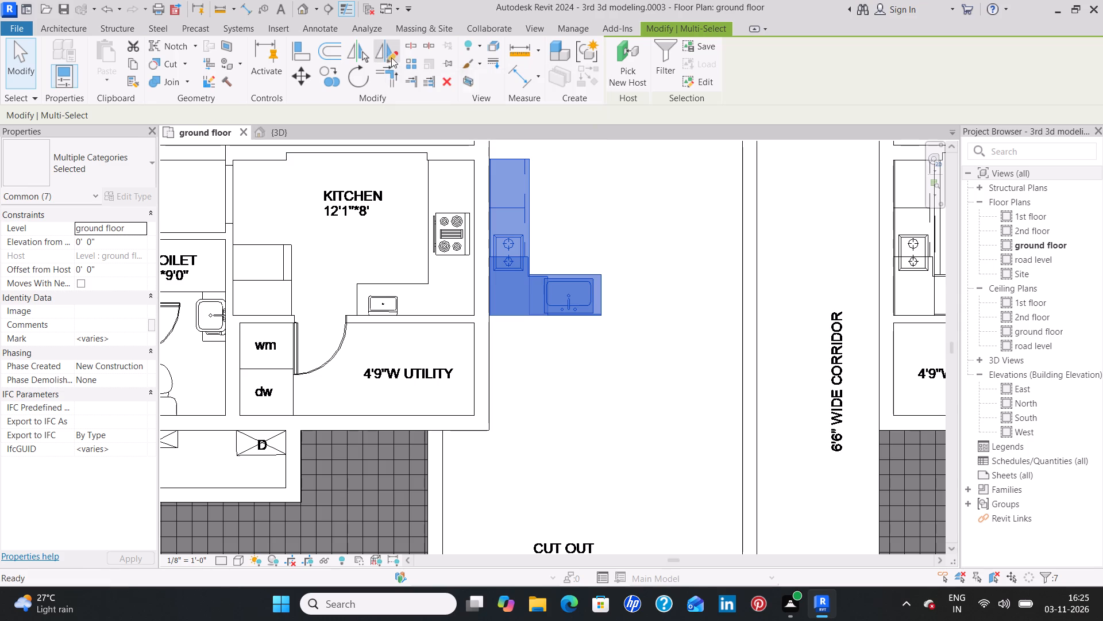
click(481, 159)
click(478, 342)
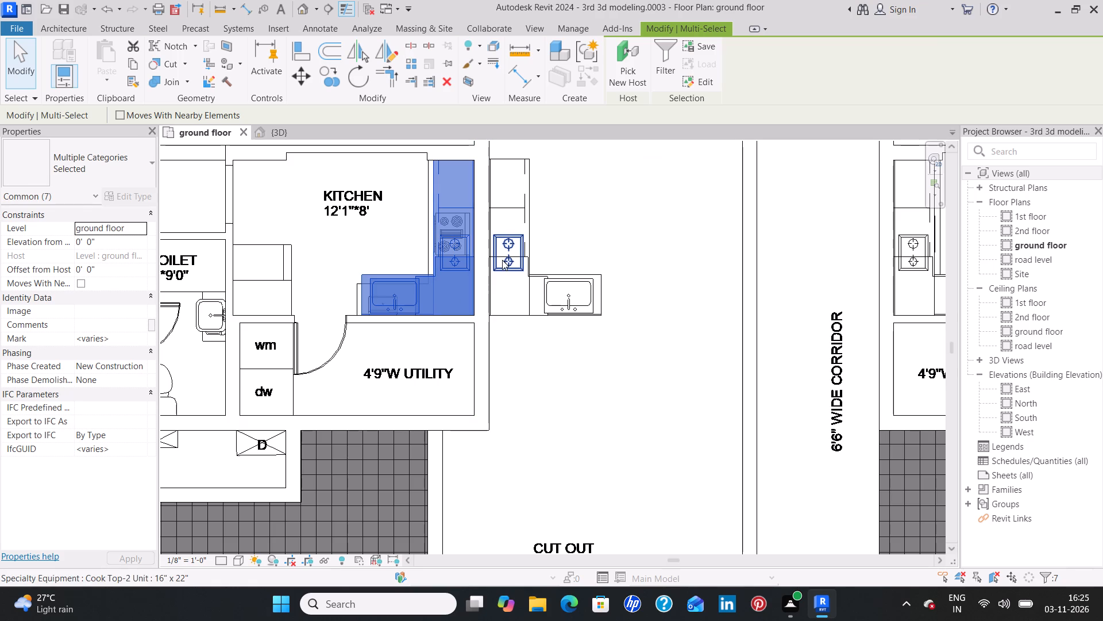
Delete the source kitchen set standing outside the 9" wall, including its countertops, cabinets, cooktop and sink.
click(574, 229)
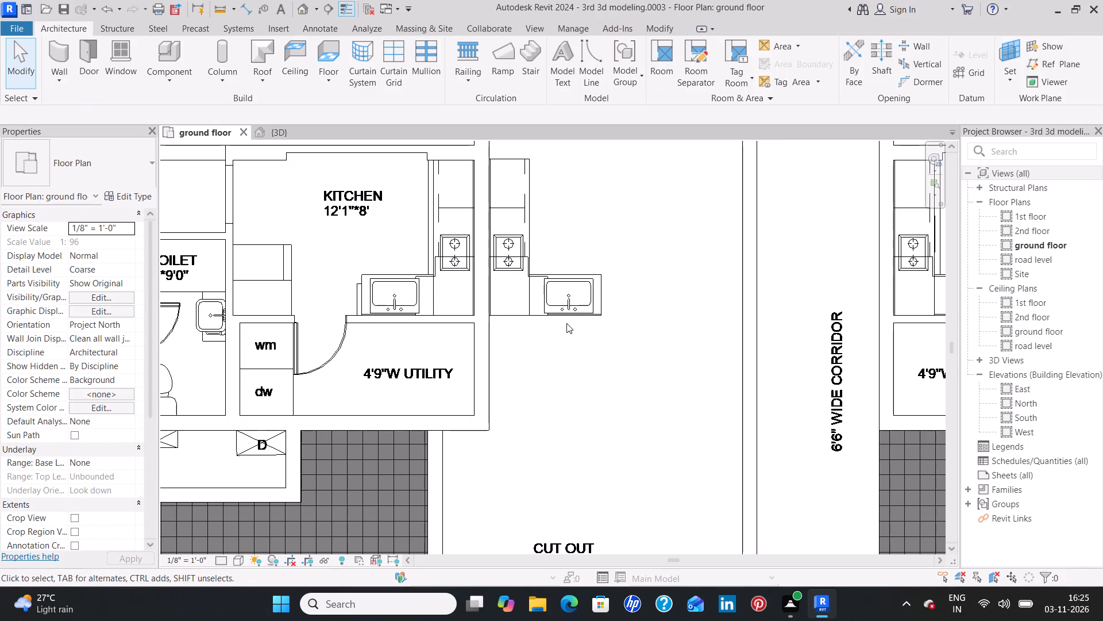
click(611, 331)
drag(613, 329, 604, 328)
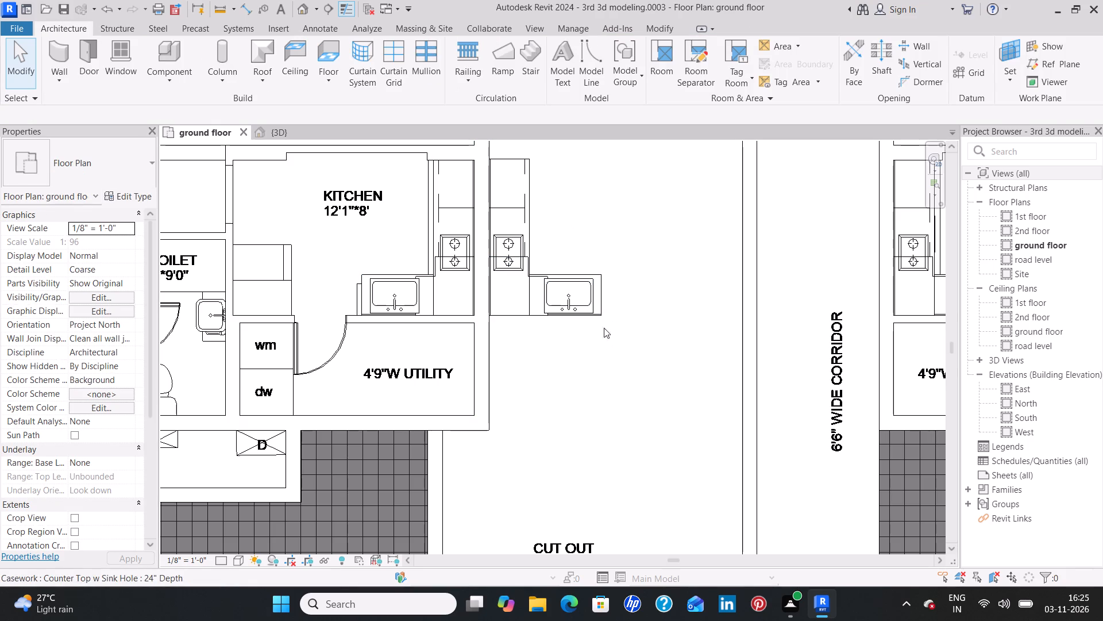
drag(604, 328, 507, 143)
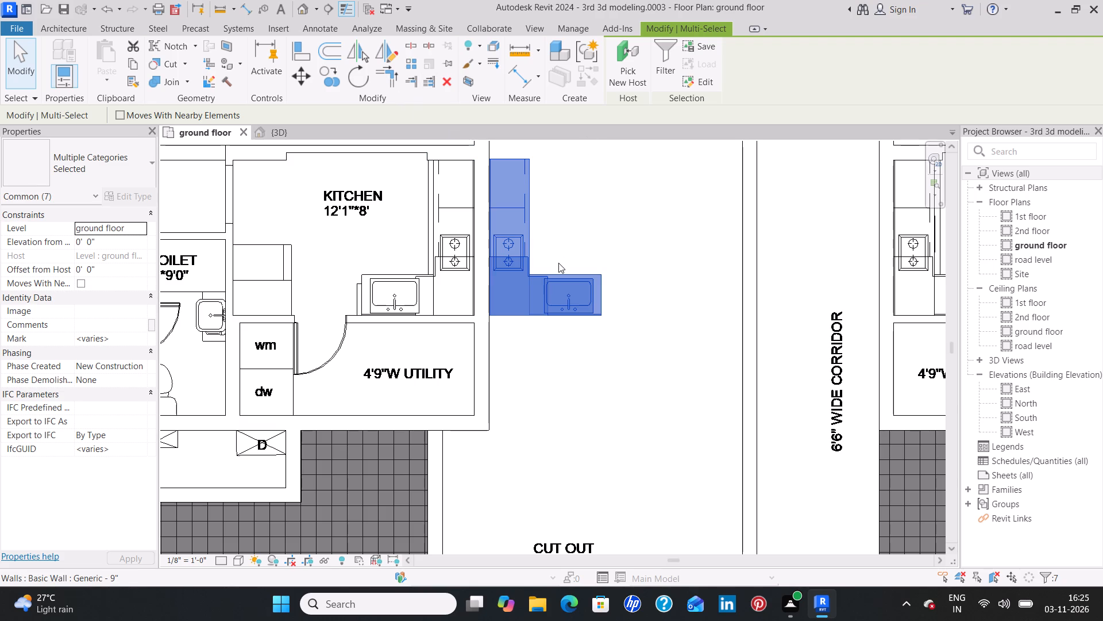
key(Delete)
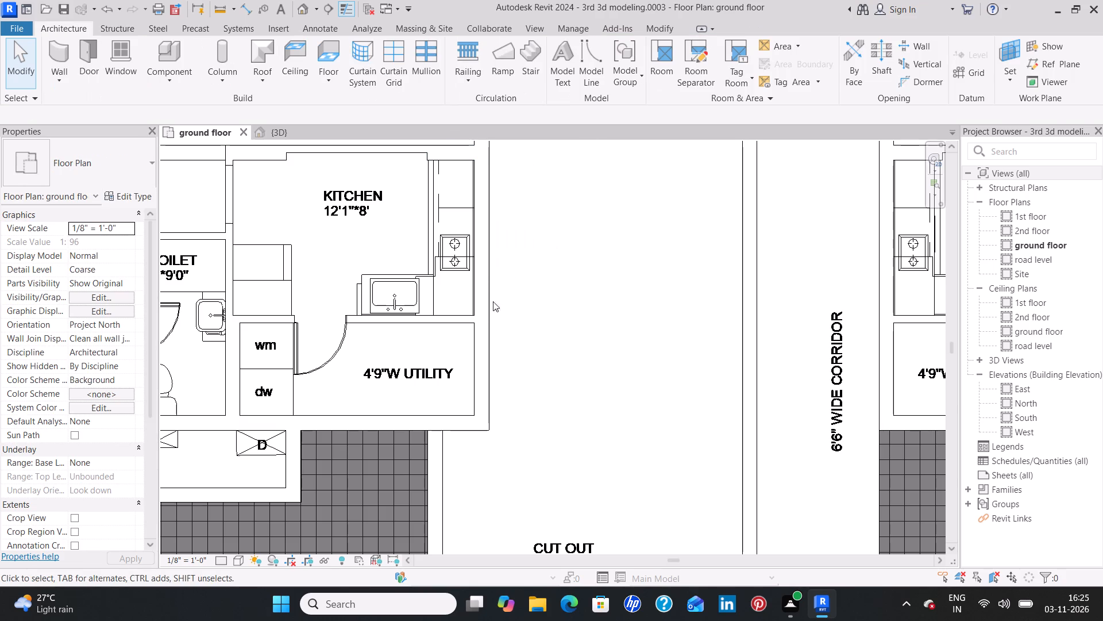
Stretch the mirrored kitchen's sink countertop to the counter edge drawn in the plan, about 3' 11" long.
scroll(368, 308, up, 4)
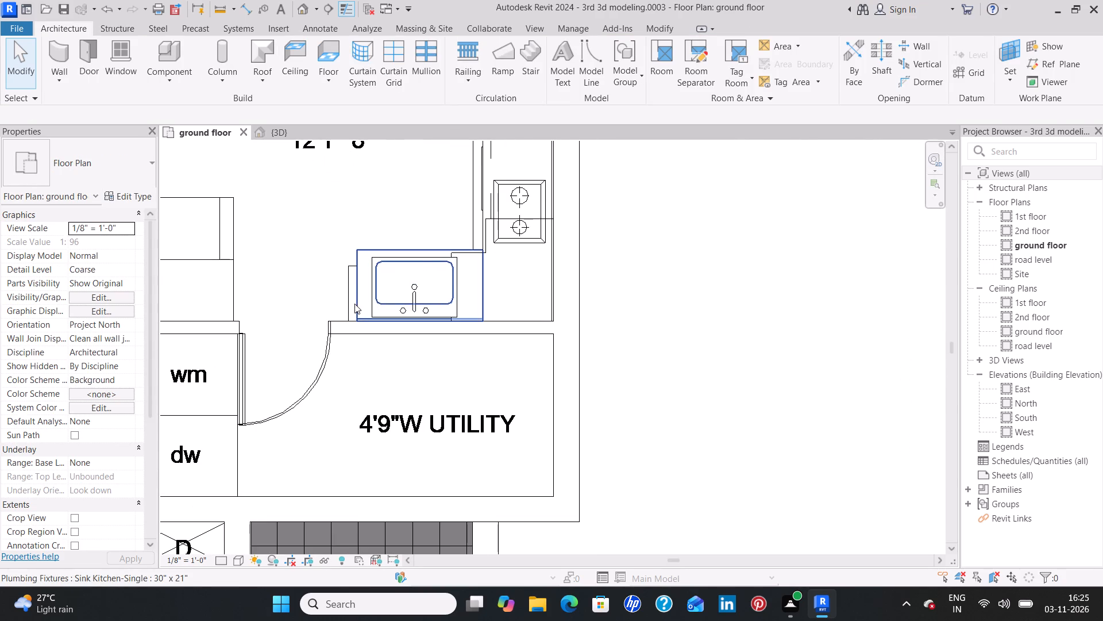
click(354, 304)
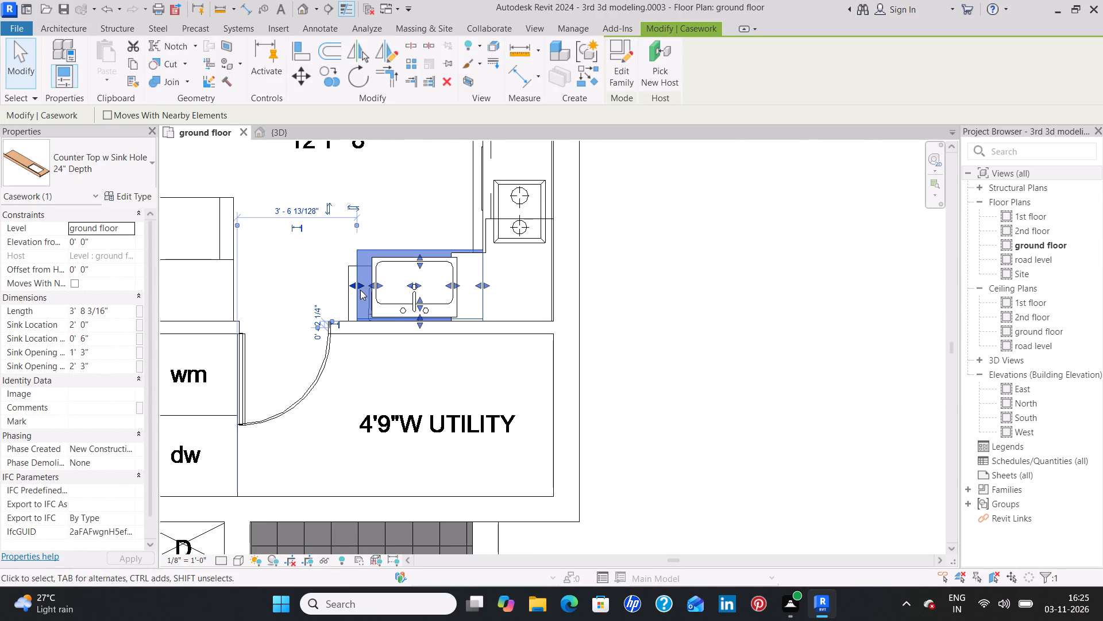
drag(354, 286, 347, 286)
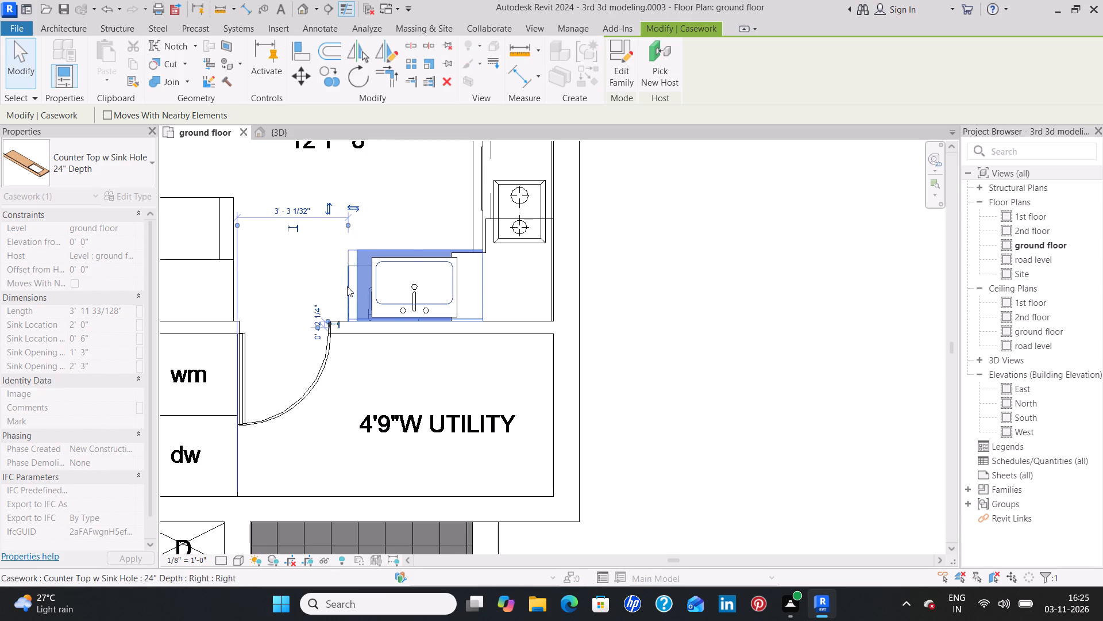
key(Escape)
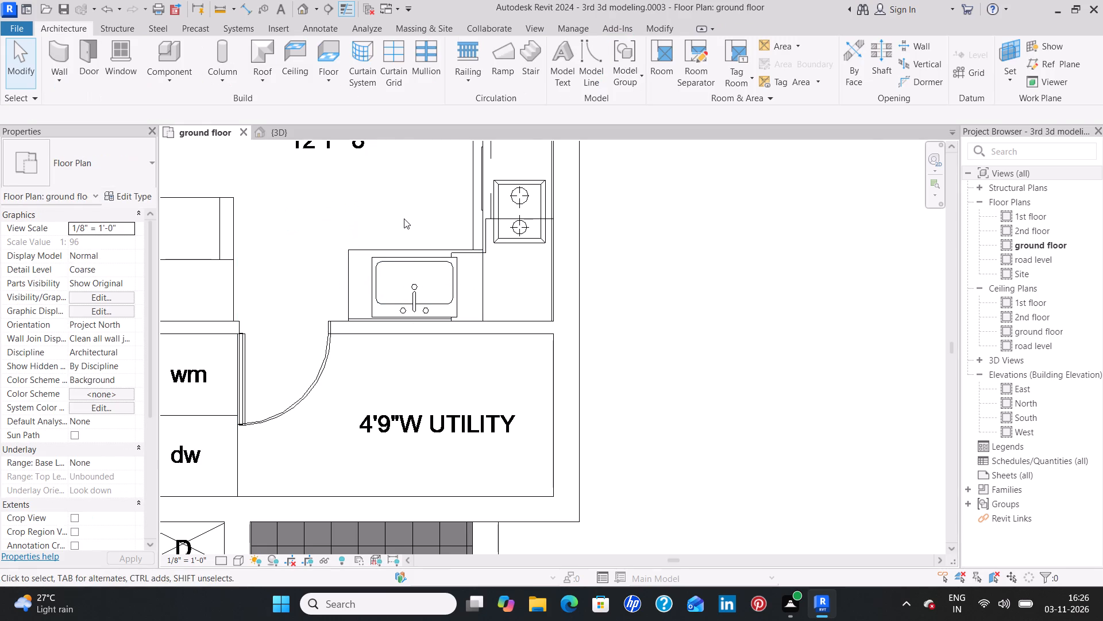
Stretch the sink countertop in flat 9's kitchen to the counter edge drawn in the plan, about 3' 11" long.
scroll(407, 217, down, 3)
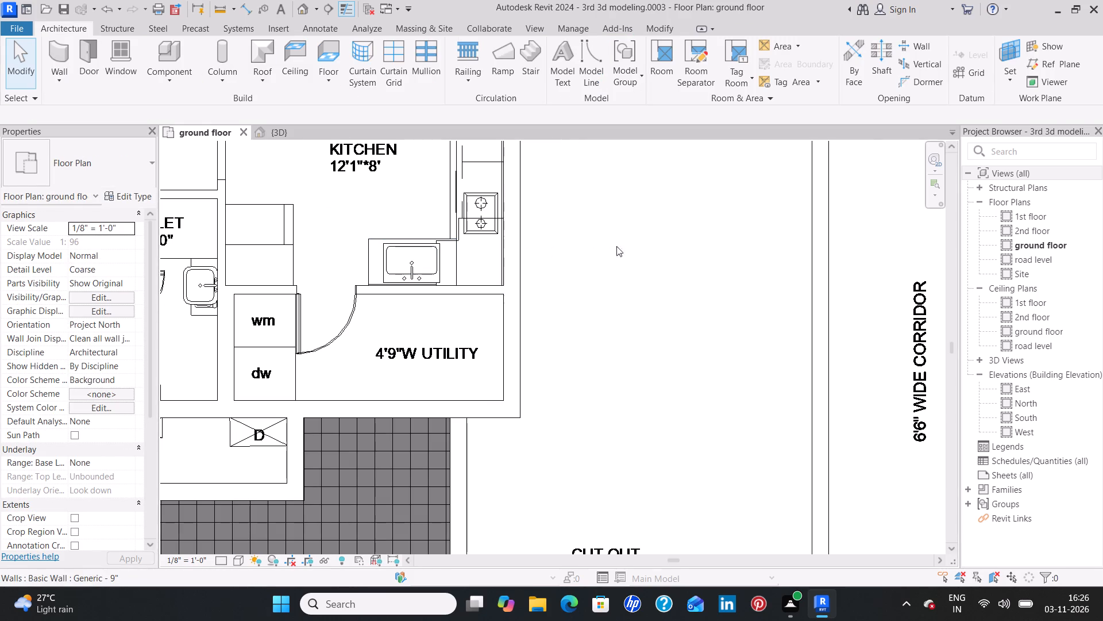
middle_drag(637, 246, 531, 297)
middle_drag(634, 287, 537, 290)
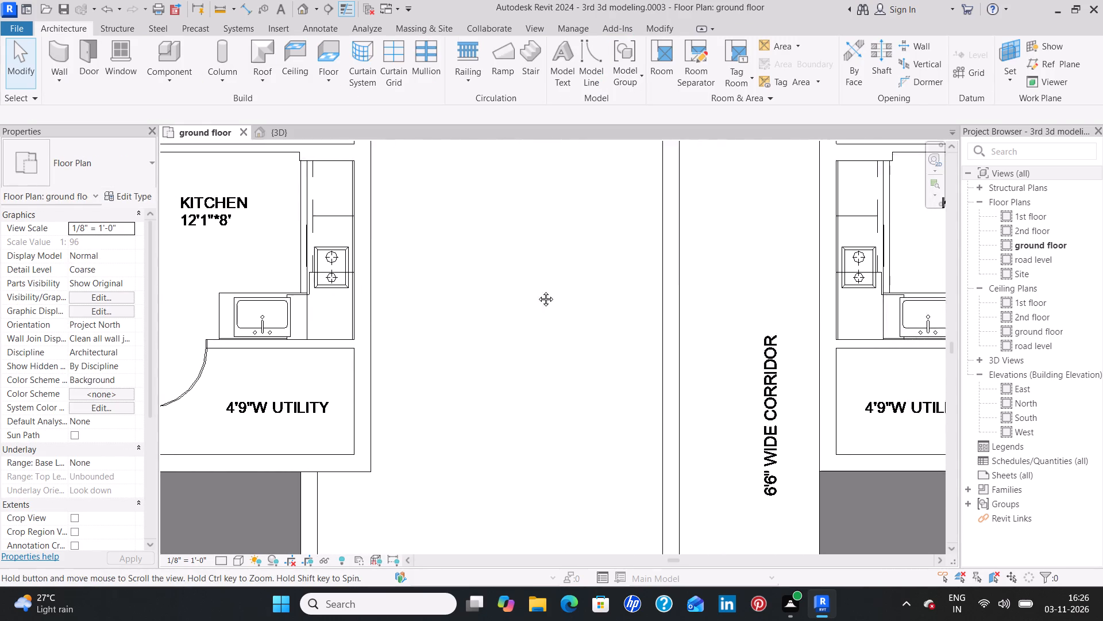
middle_drag(537, 290, 272, 317)
middle_drag(669, 341, 599, 329)
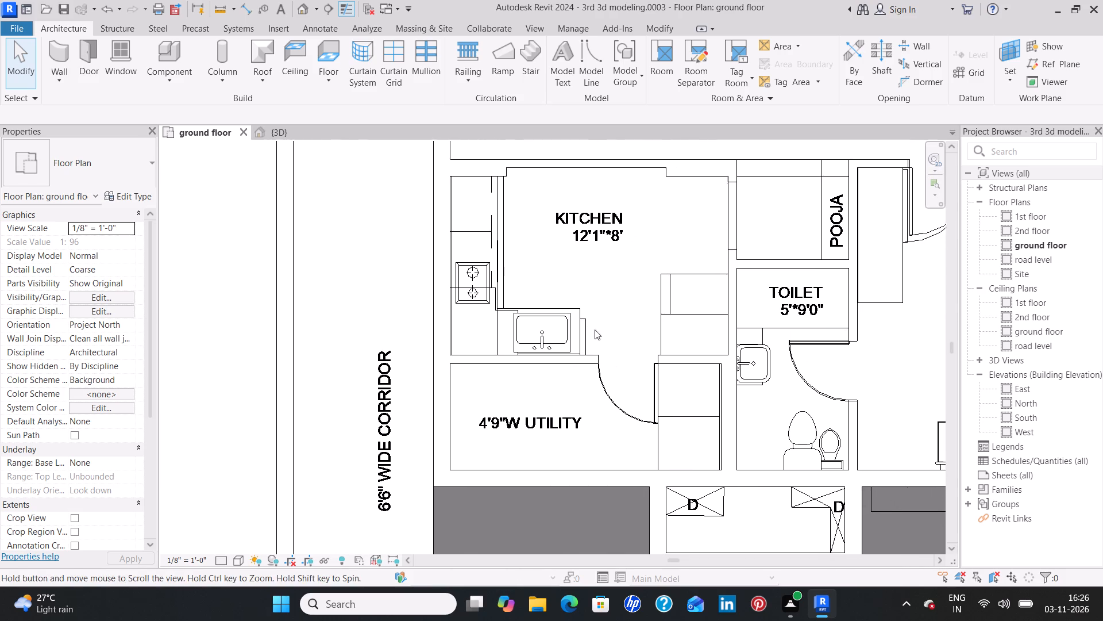
scroll(583, 326, up, 2)
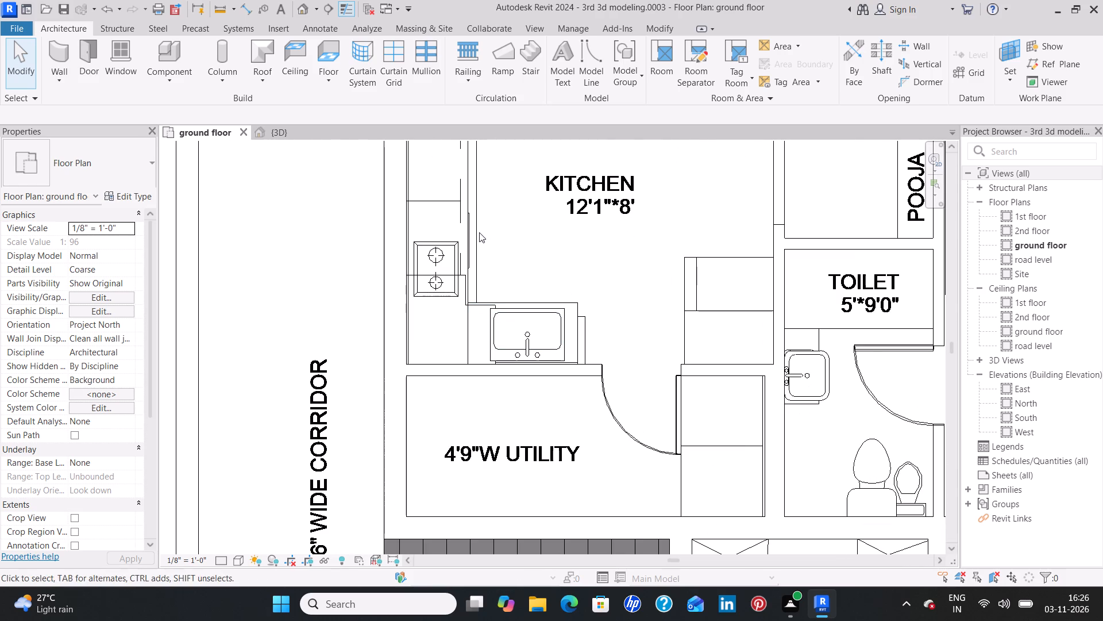
middle_drag(498, 217, 496, 318)
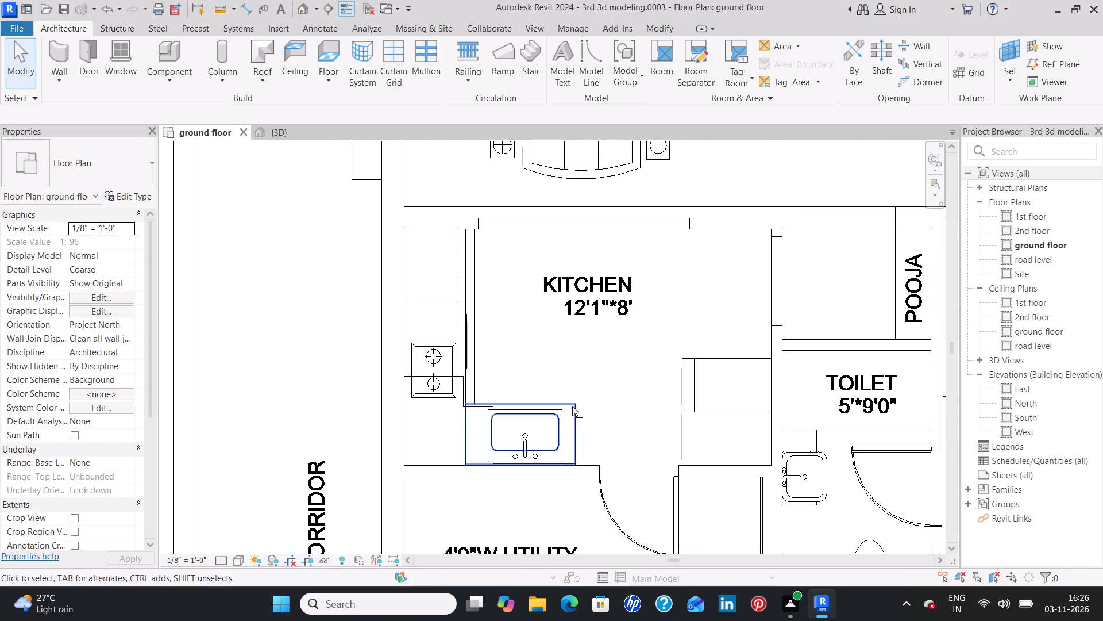
click(576, 427)
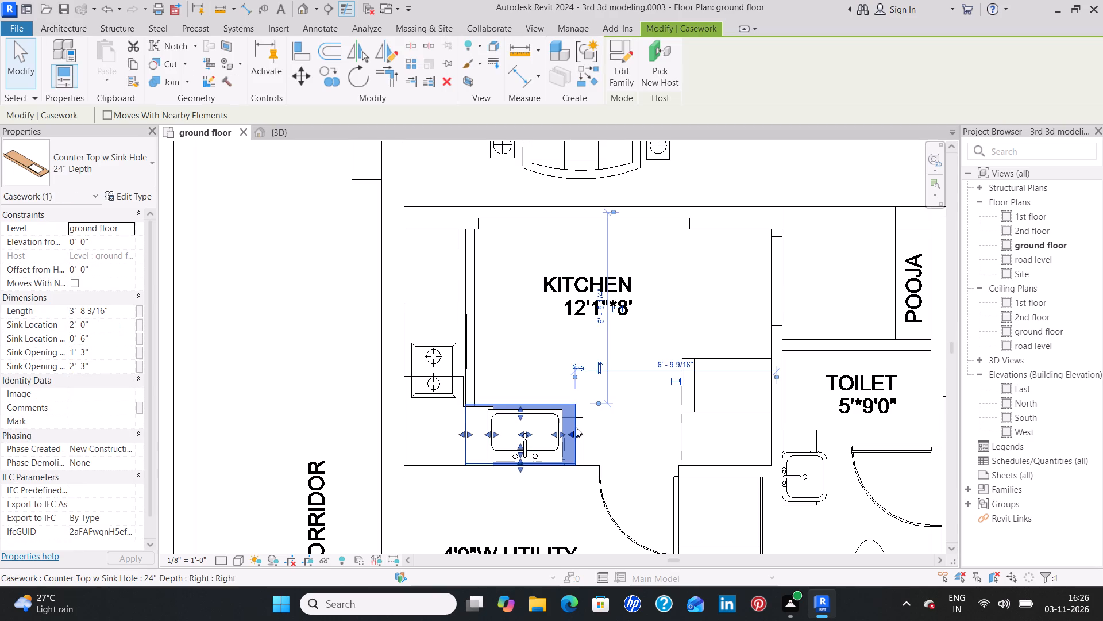
drag(577, 435, 584, 435)
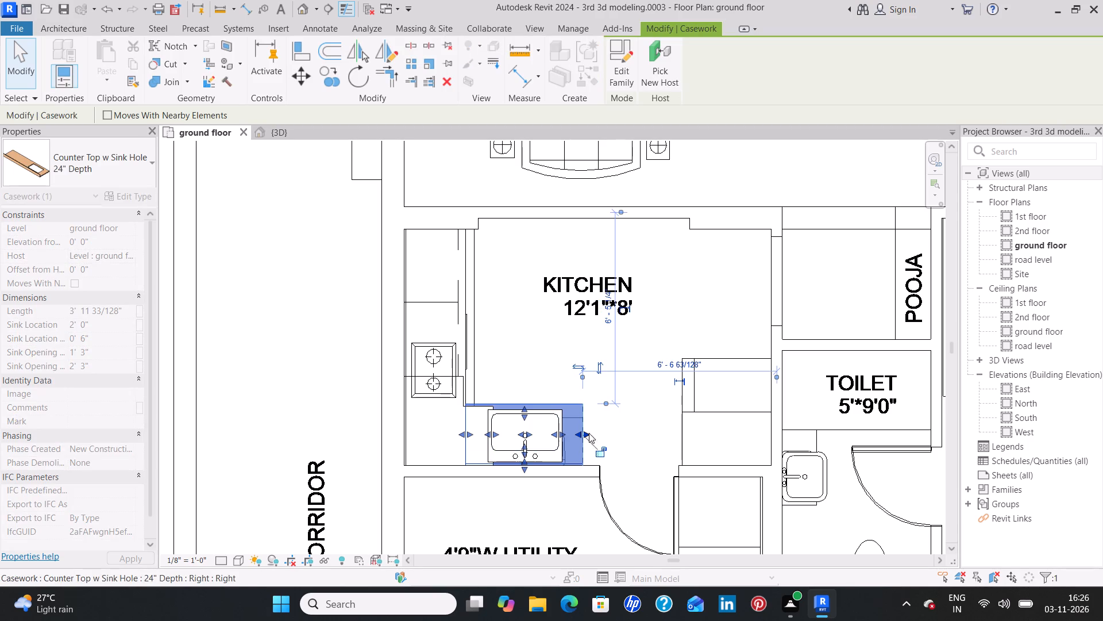
click(618, 402)
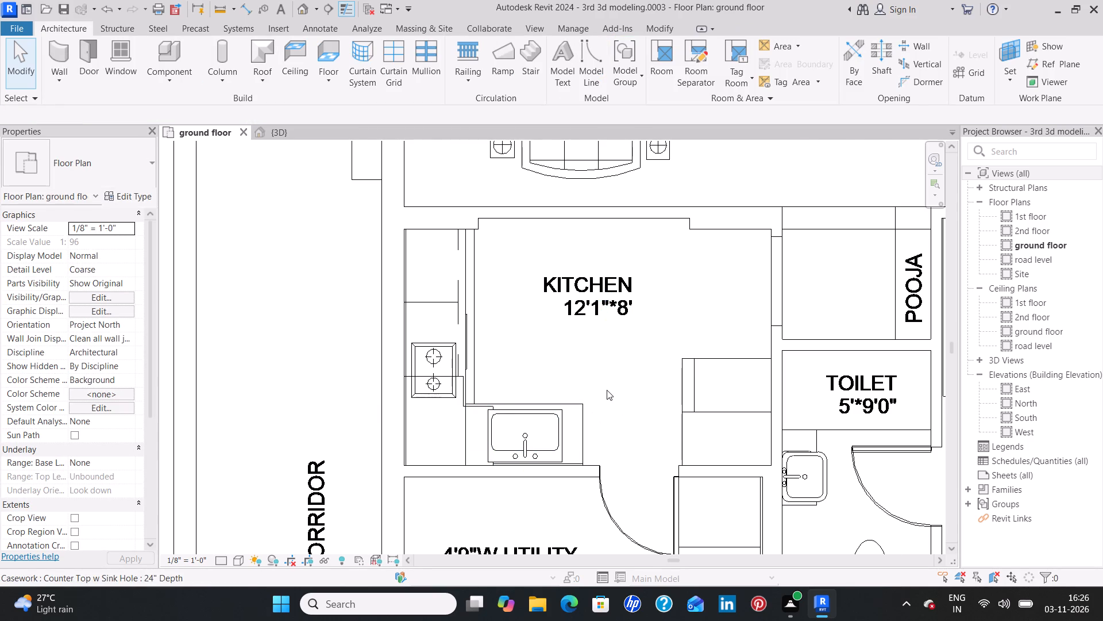
Examine the kitchen layouts of flats 9 and 6 against the plan to check which fittings are in place.
scroll(602, 392, down, 4)
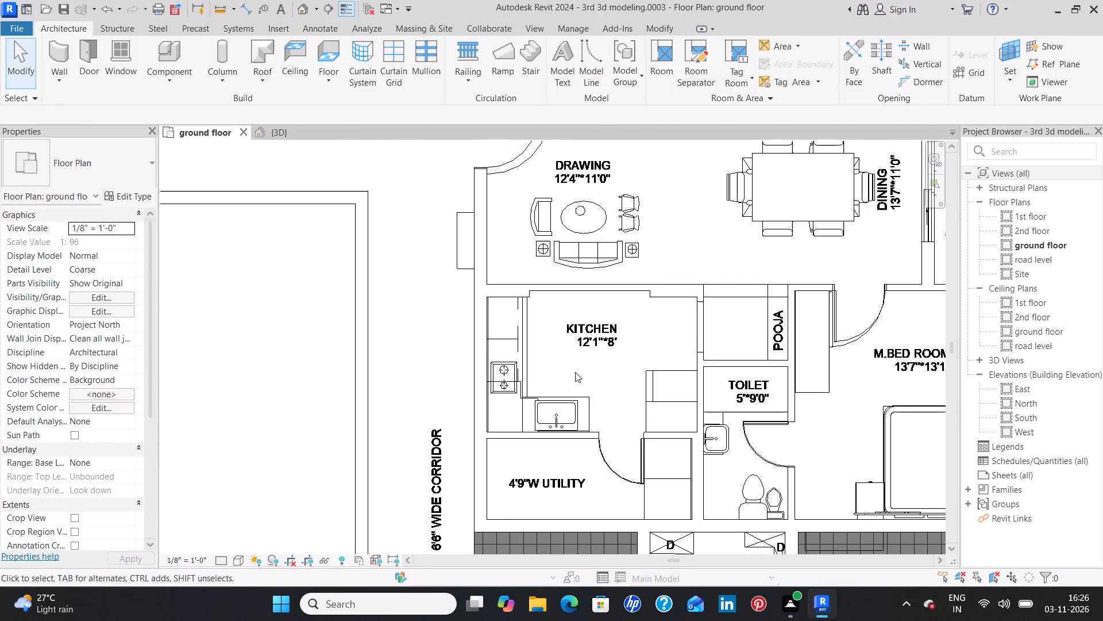
scroll(572, 372, down, 1)
middle_drag(451, 421, 448, 328)
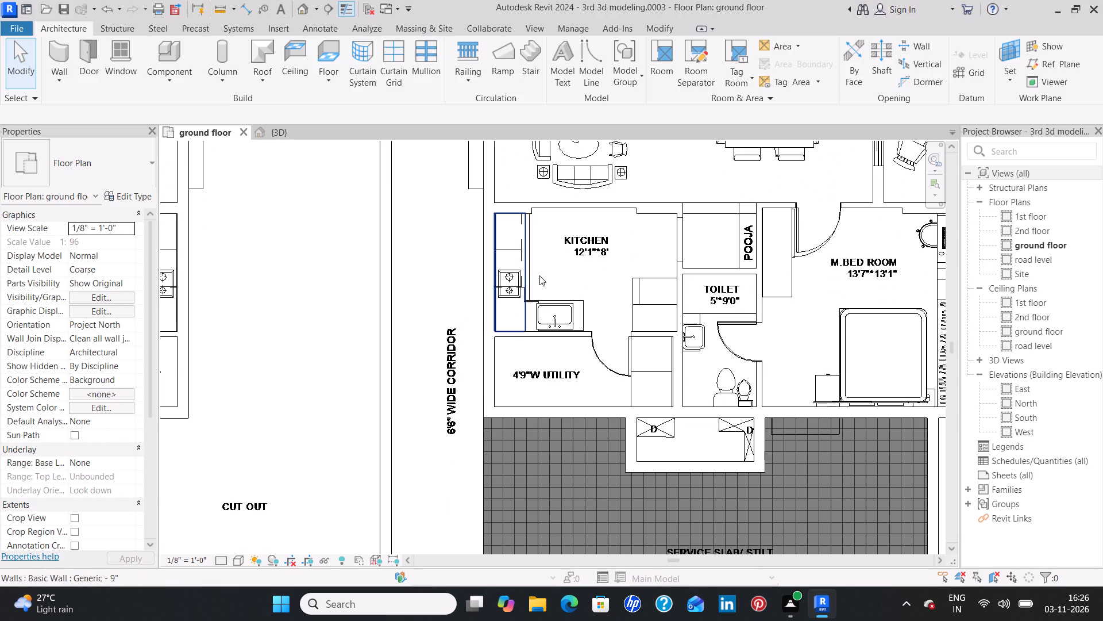
scroll(524, 266, up, 7)
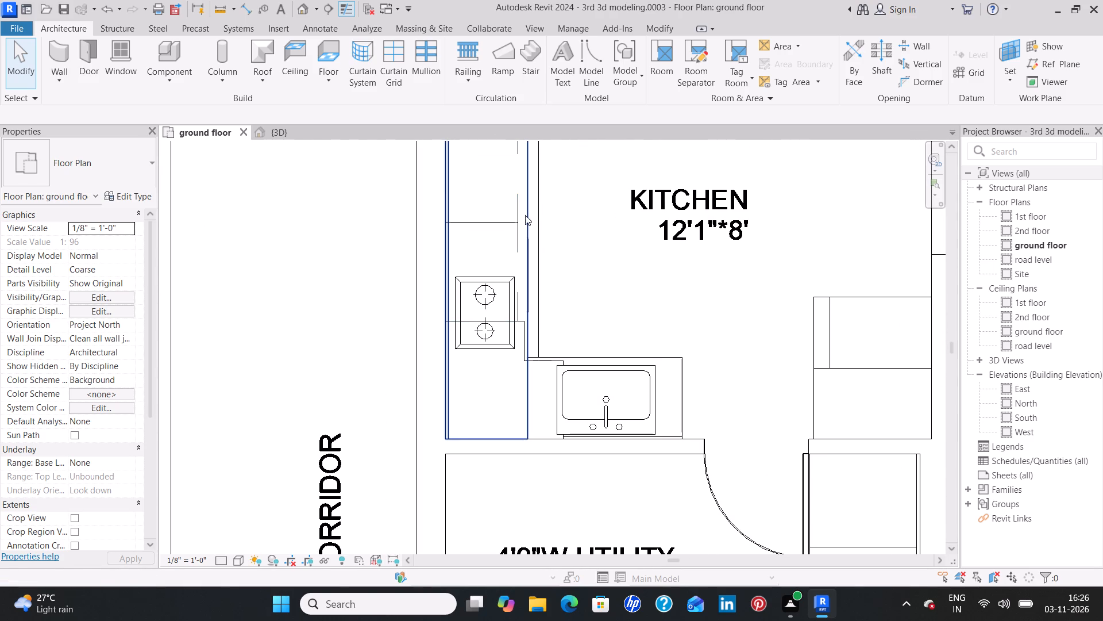
scroll(669, 311, down, 6)
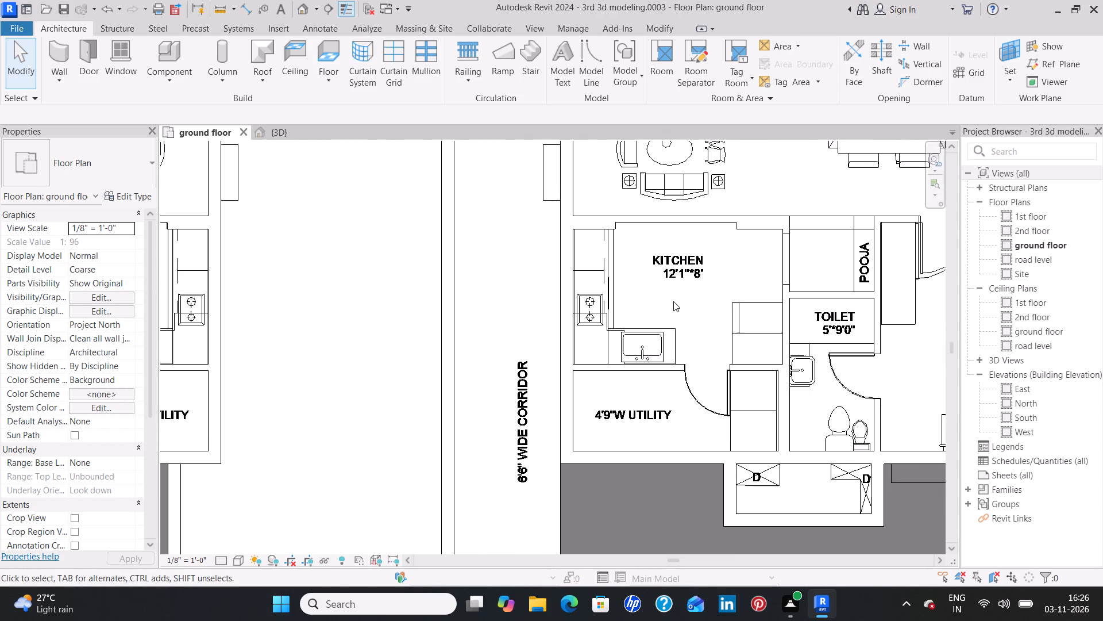
middle_drag(659, 266, 688, 454)
scroll(658, 458, down, 2)
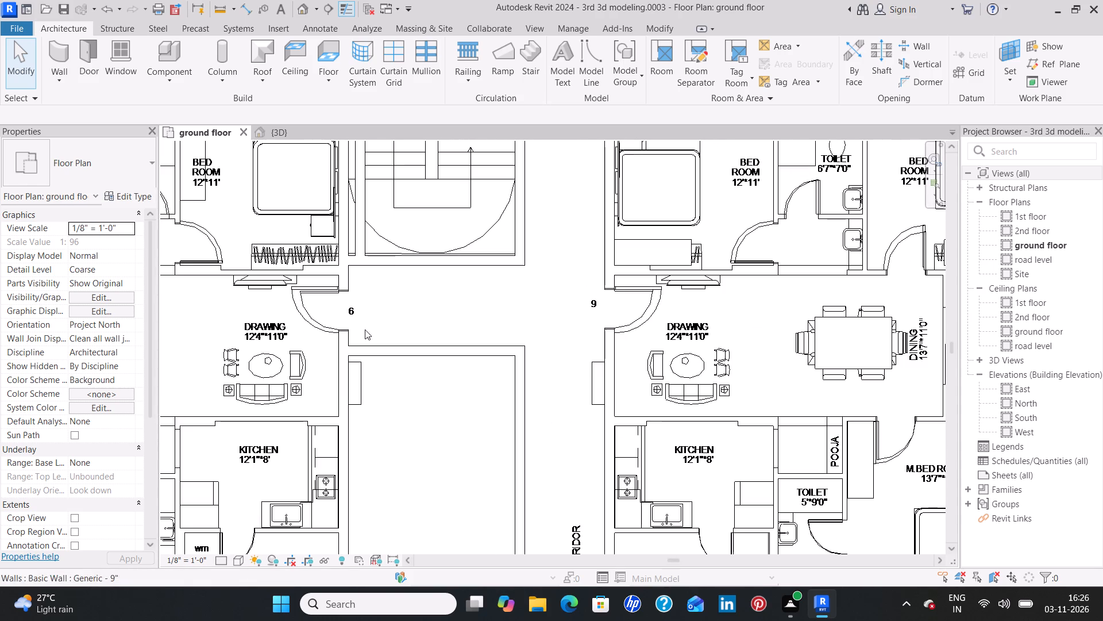
middle_drag(398, 289, 627, 393)
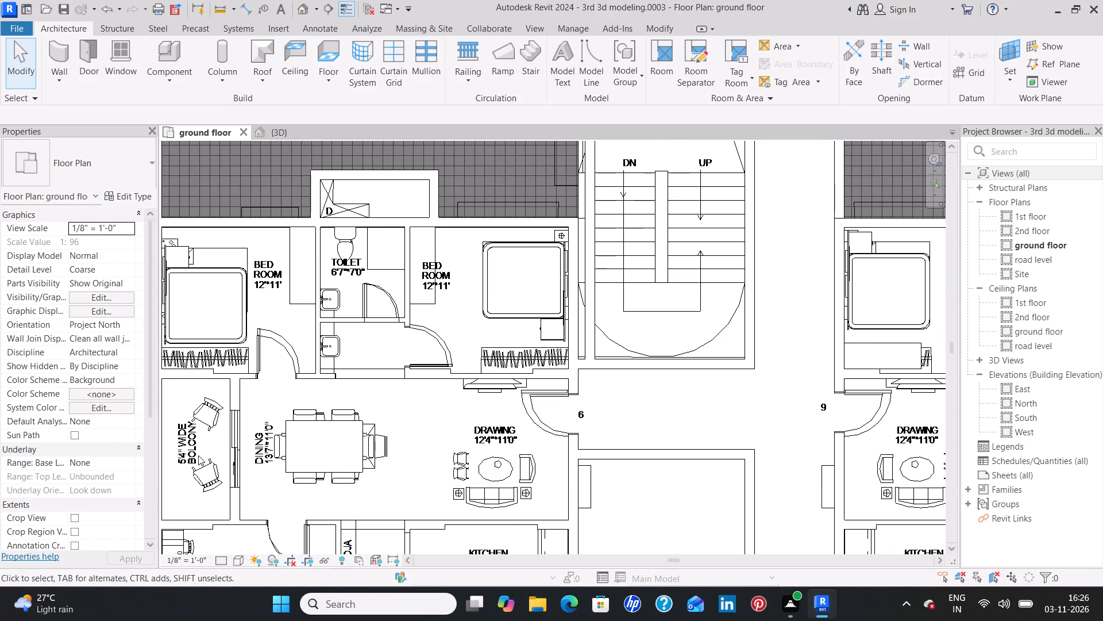
middle_drag(337, 485, 377, 331)
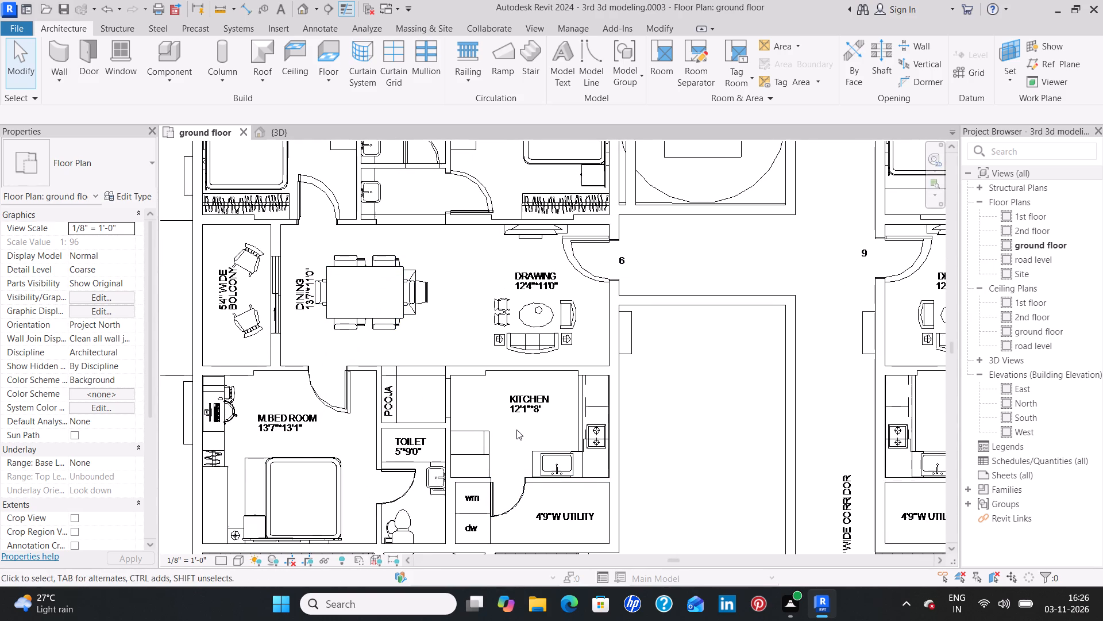
scroll(516, 430, down, 4)
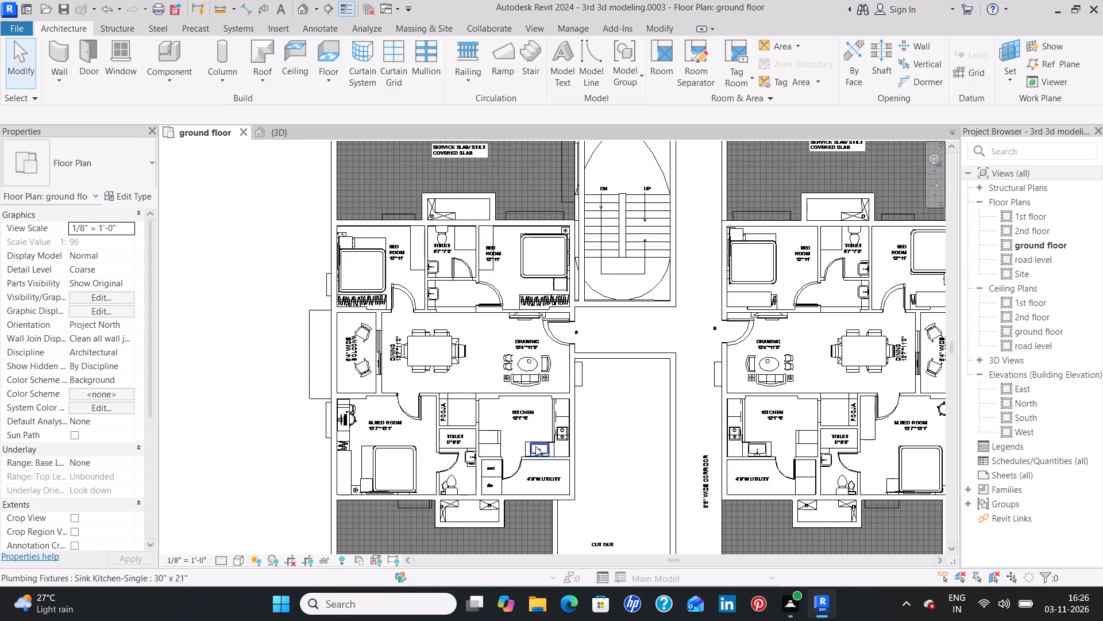
scroll(535, 446, up, 12)
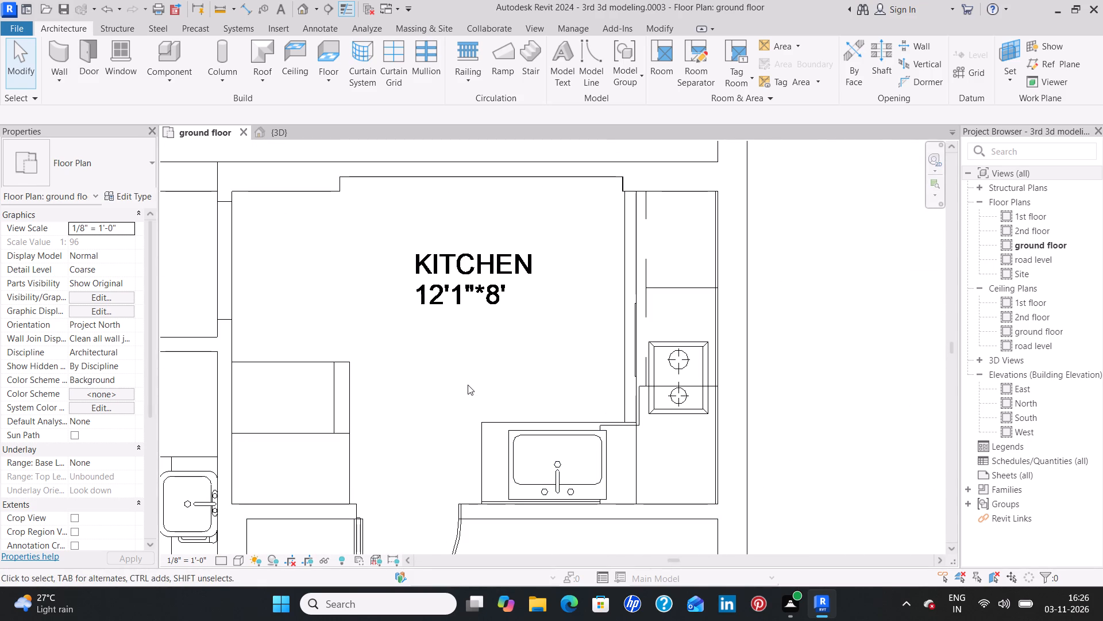
scroll(468, 385, down, 10)
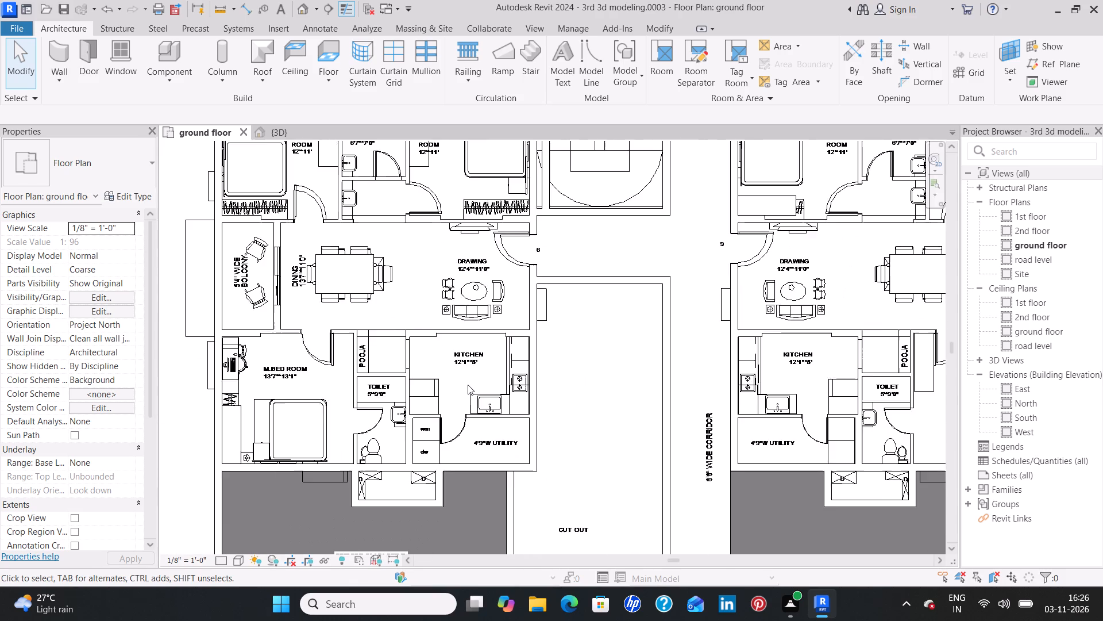
scroll(468, 385, down, 7)
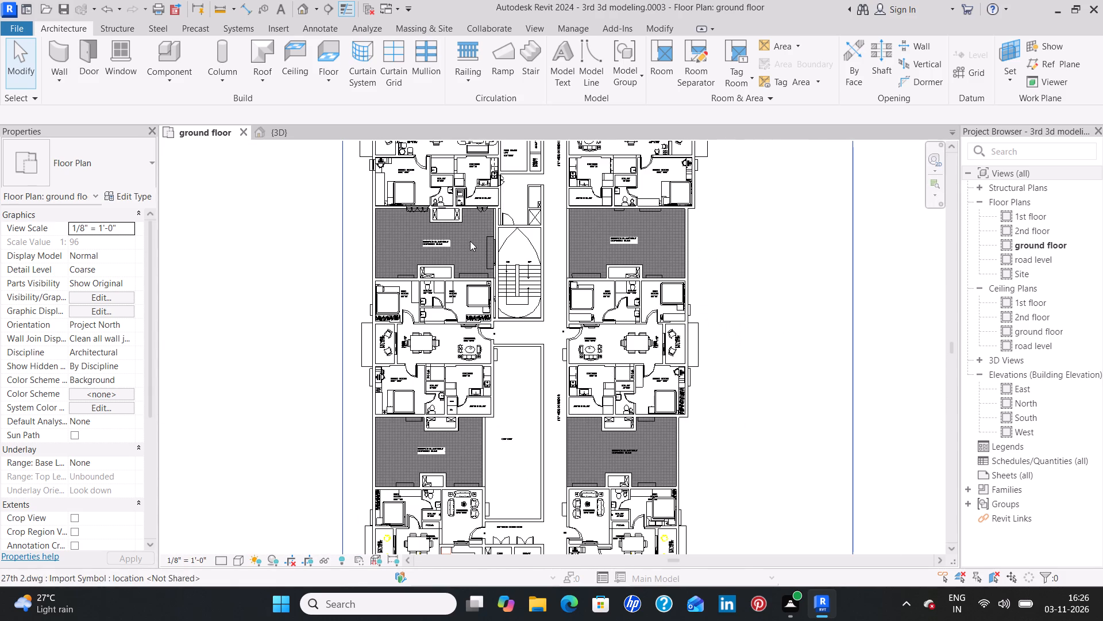
Create a similar 42" Upper Cabinet-Double Door-Wall from flat 7's kitchen and place it on the wall behind flat 8's kitchen sink.
middle_drag(470, 241, 436, 465)
scroll(435, 368, up, 11)
middle_drag(445, 486, 420, 353)
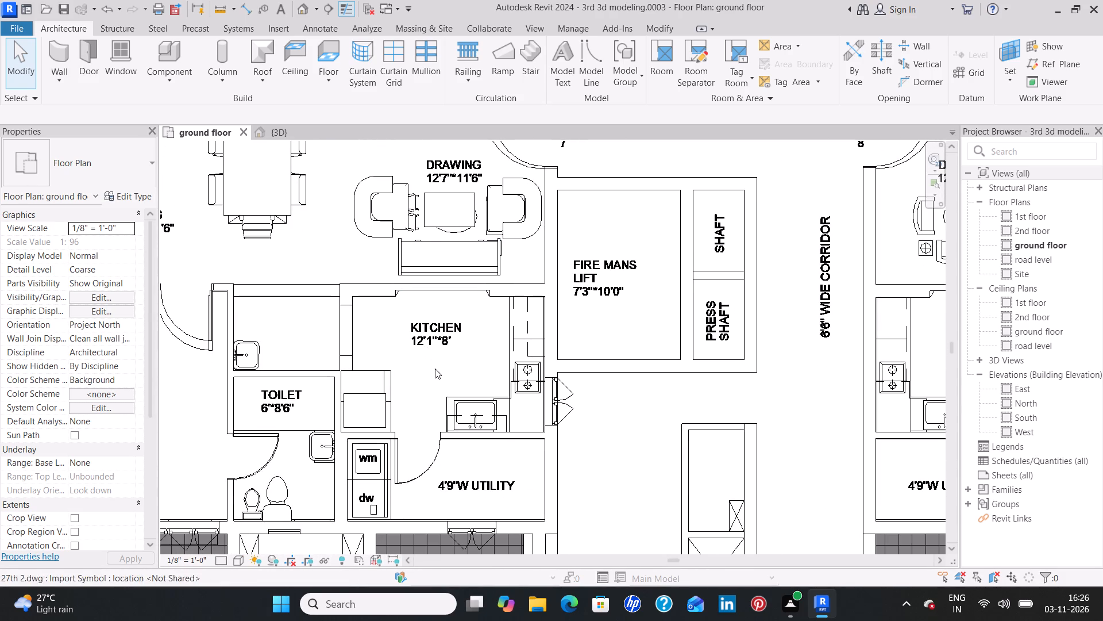
click(506, 422)
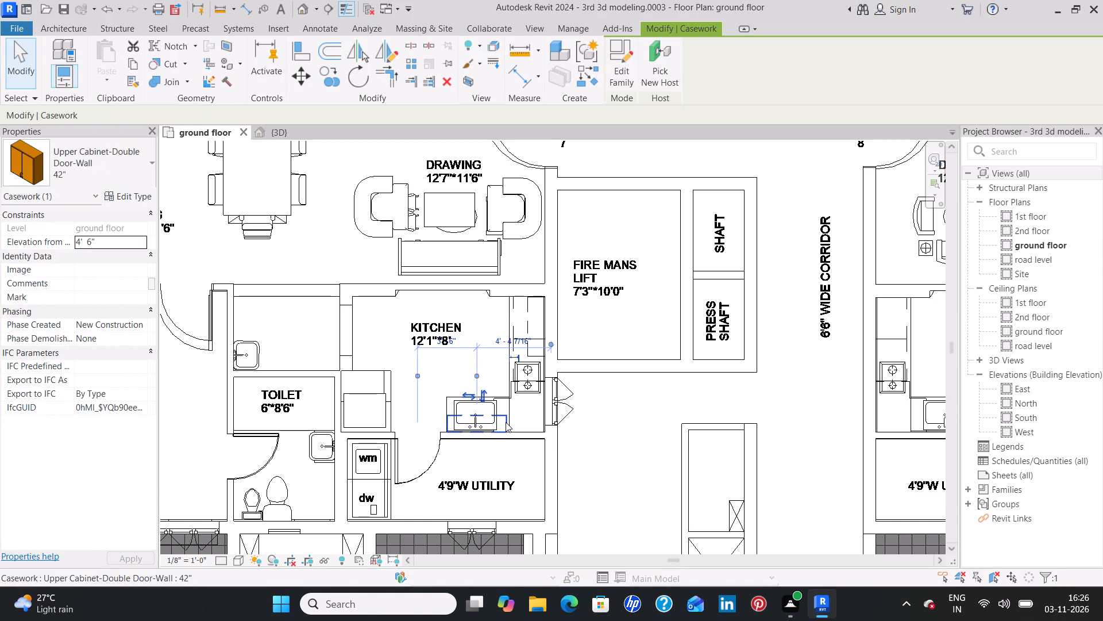
text(cs)
middle_drag(764, 417, 407, 405)
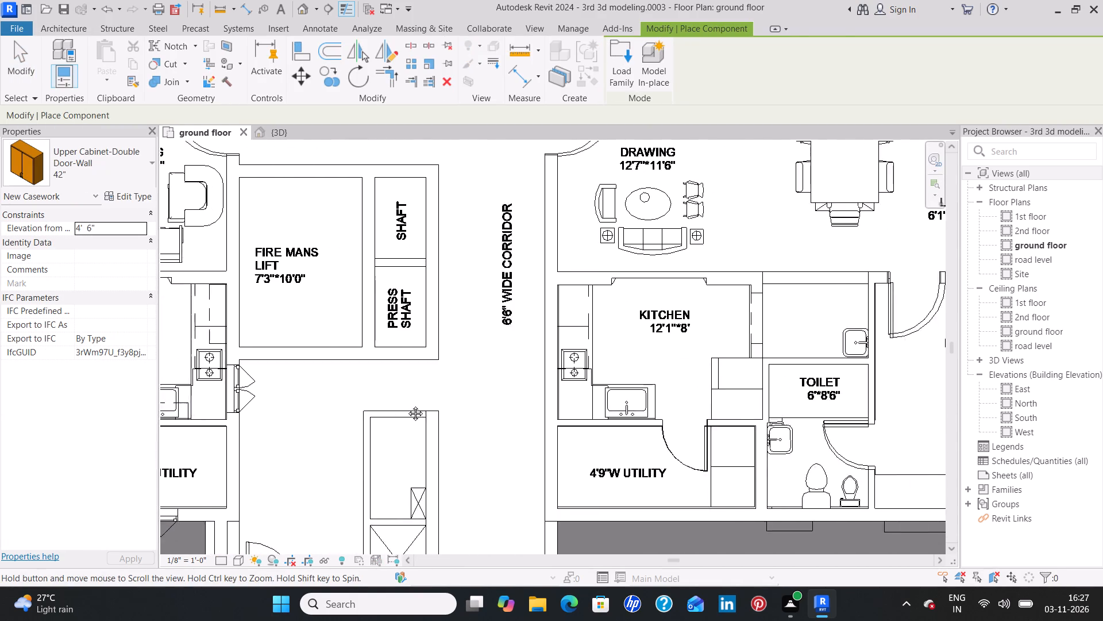
middle_drag(407, 405, 402, 405)
scroll(597, 420, up, 7)
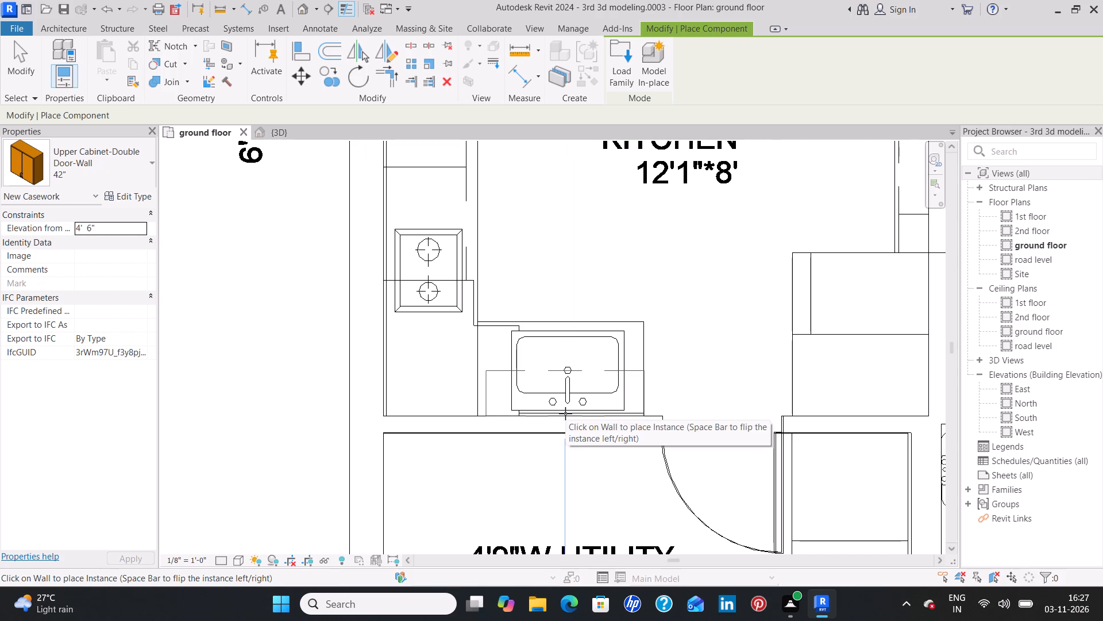
click(565, 413)
Place another 42" Upper Cabinet-Double Door-Wall on the wall behind the sink in flat 9's kitchen.
scroll(644, 418, down, 3)
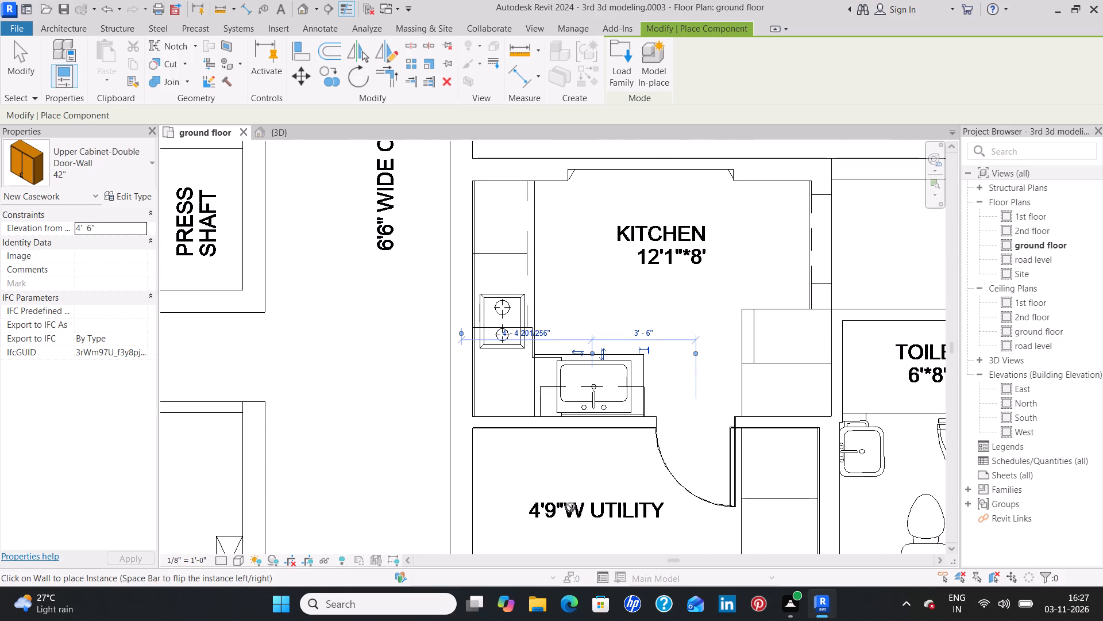
middle_drag(570, 507, 545, 287)
scroll(547, 343, down, 3)
middle_drag(599, 471, 561, 254)
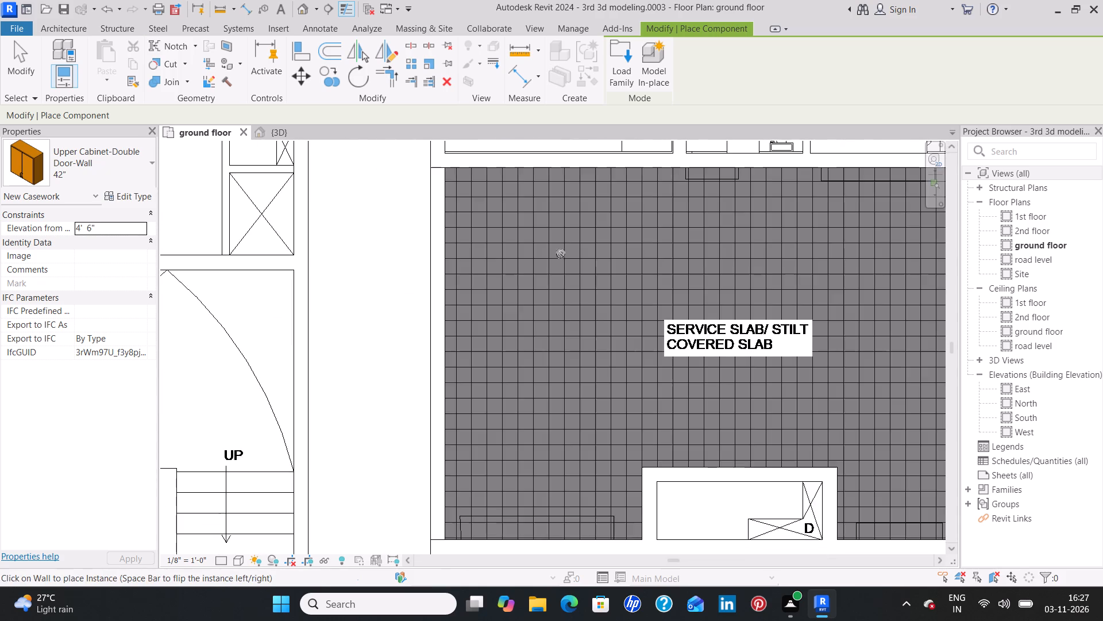
scroll(550, 366, down, 7)
middle_drag(592, 478, 580, 310)
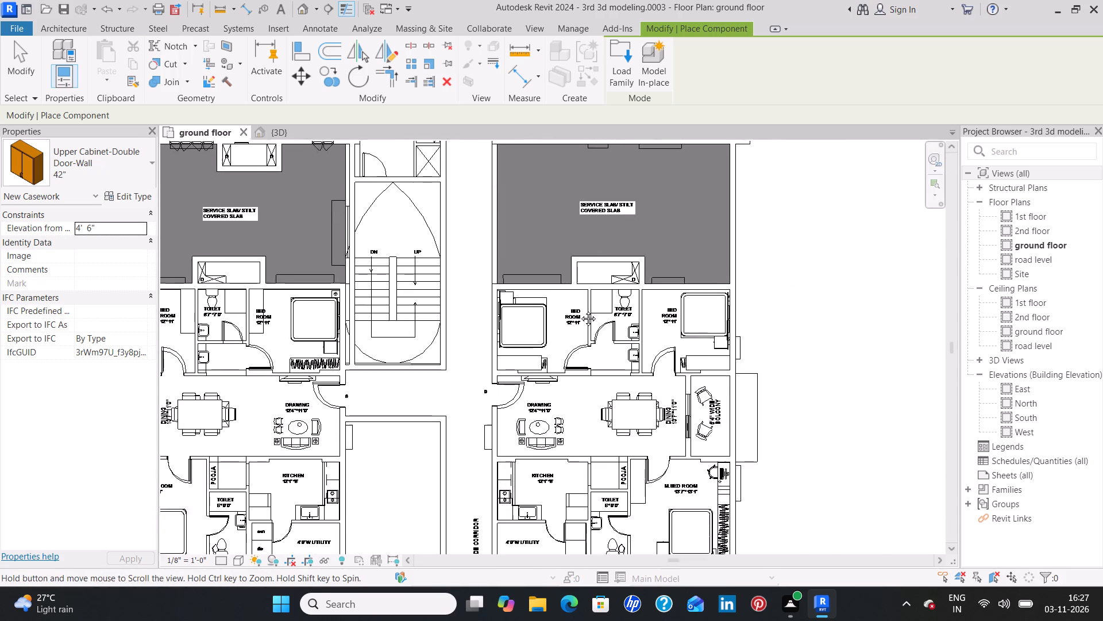
middle_drag(580, 310, 580, 309)
scroll(524, 504, up, 8)
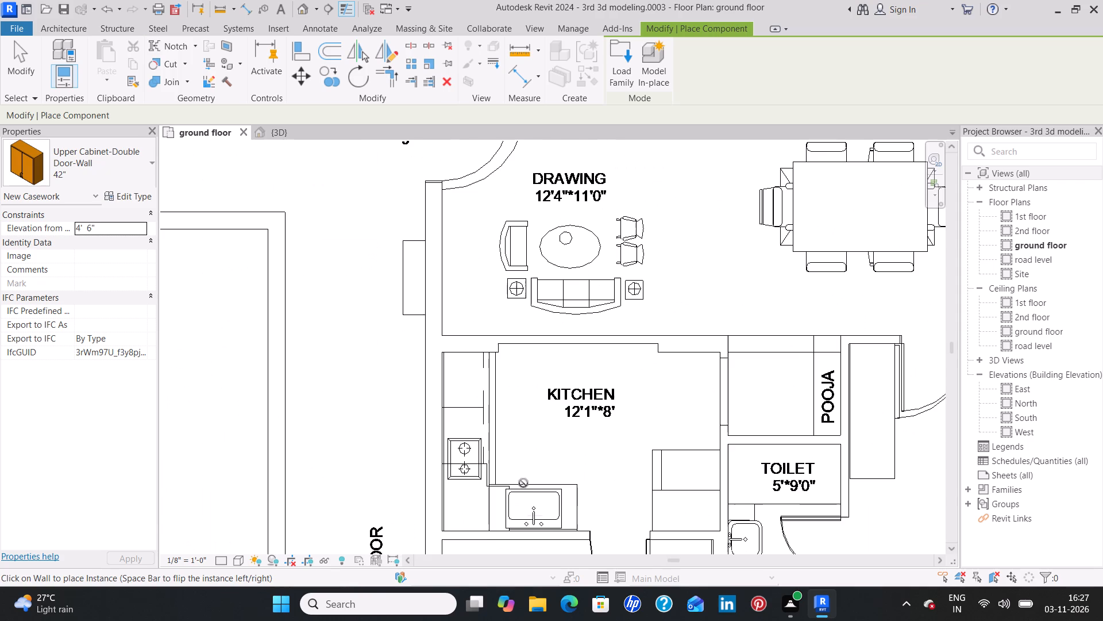
middle_drag(525, 486, 535, 302)
scroll(543, 343, up, 3)
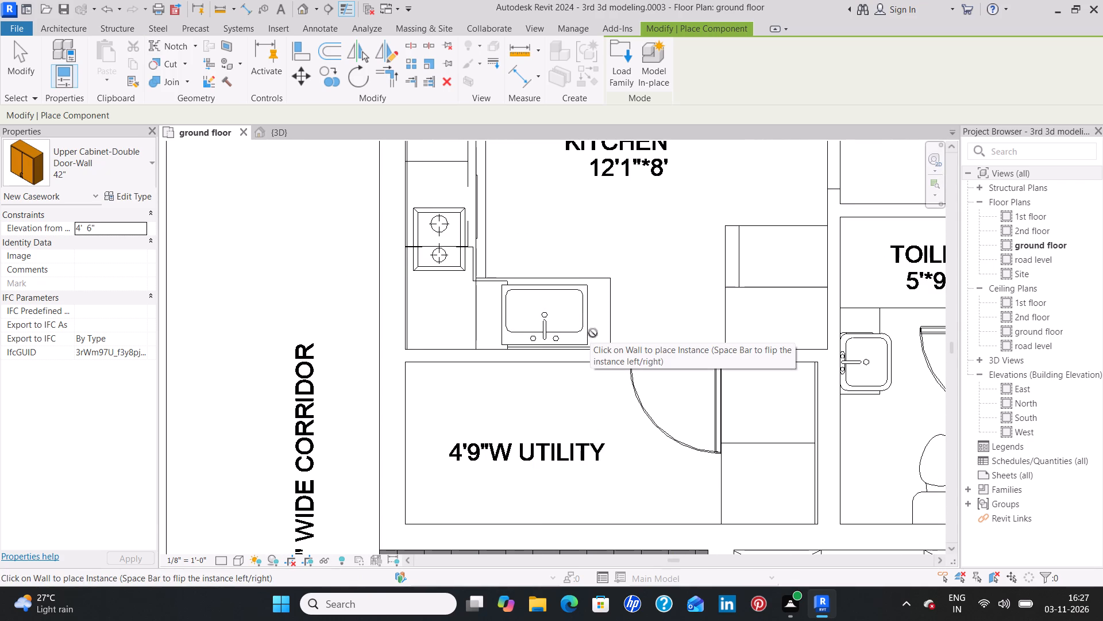
click(551, 355)
Place another 42" Upper Cabinet-Double Door-Wall on the wall behind the sink in flat 6's kitchen.
scroll(416, 365, down, 3)
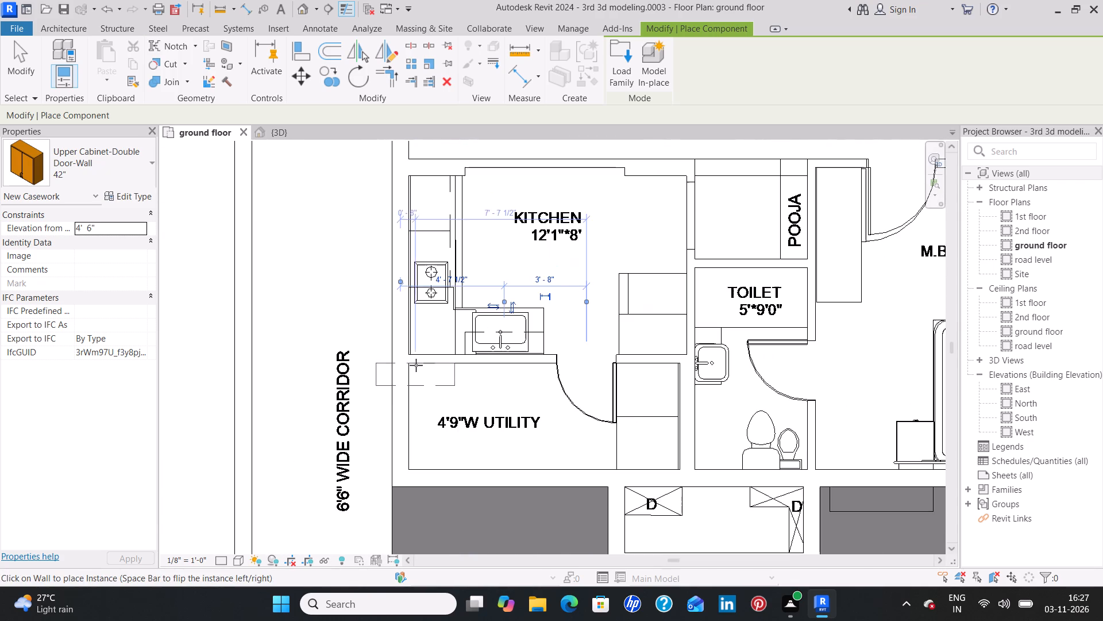
scroll(299, 328, down, 1)
middle_drag(299, 328, 780, 297)
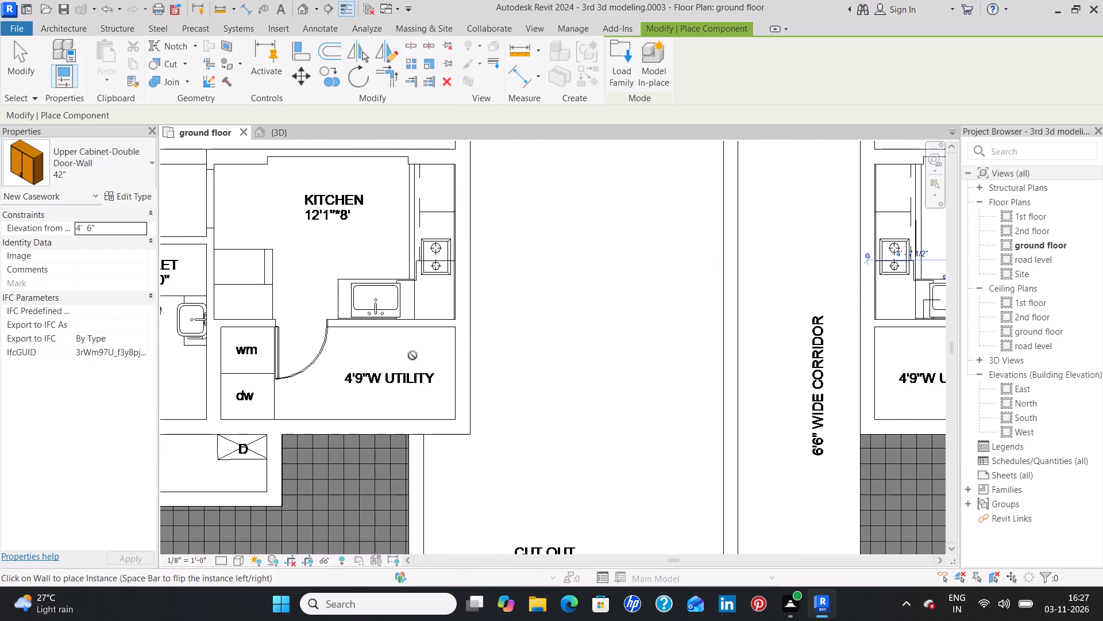
middle_drag(412, 355, 472, 349)
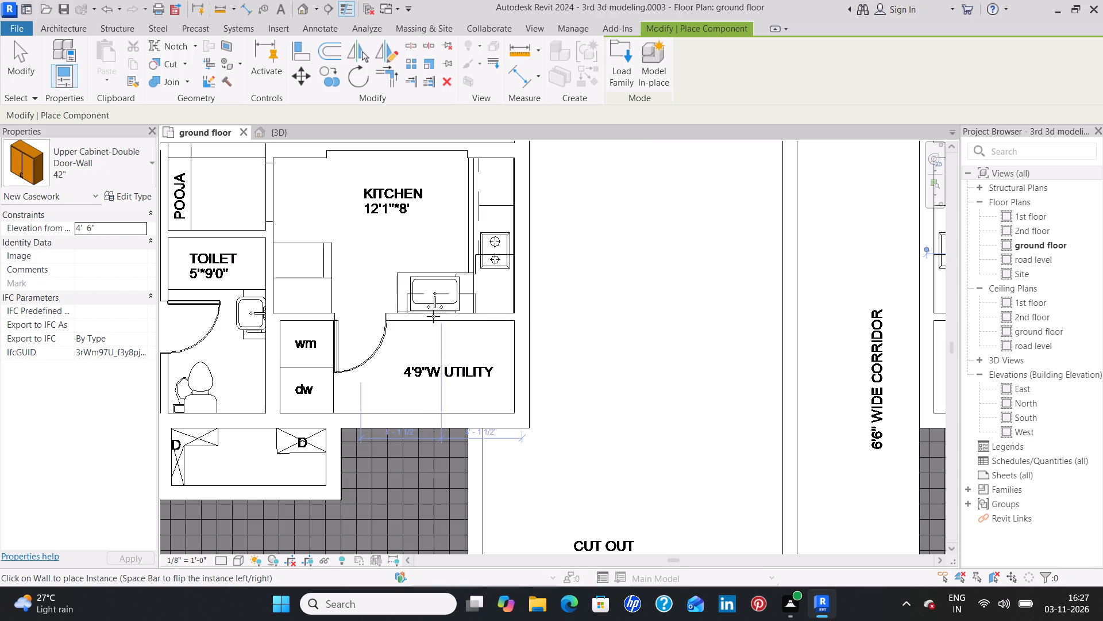
scroll(434, 313, up, 1)
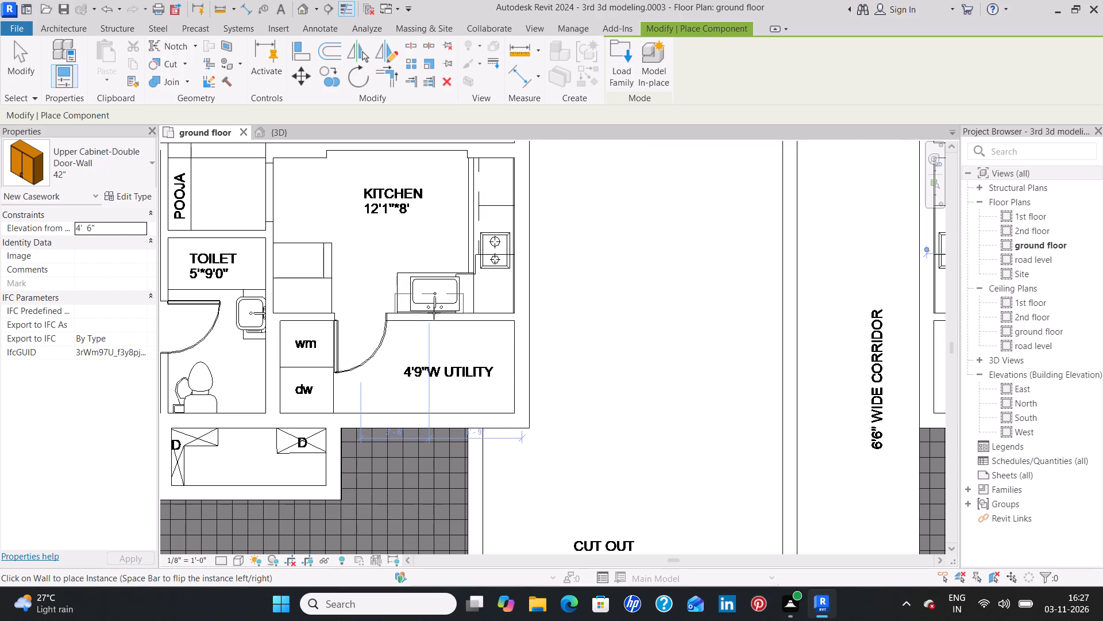
scroll(434, 313, up, 6)
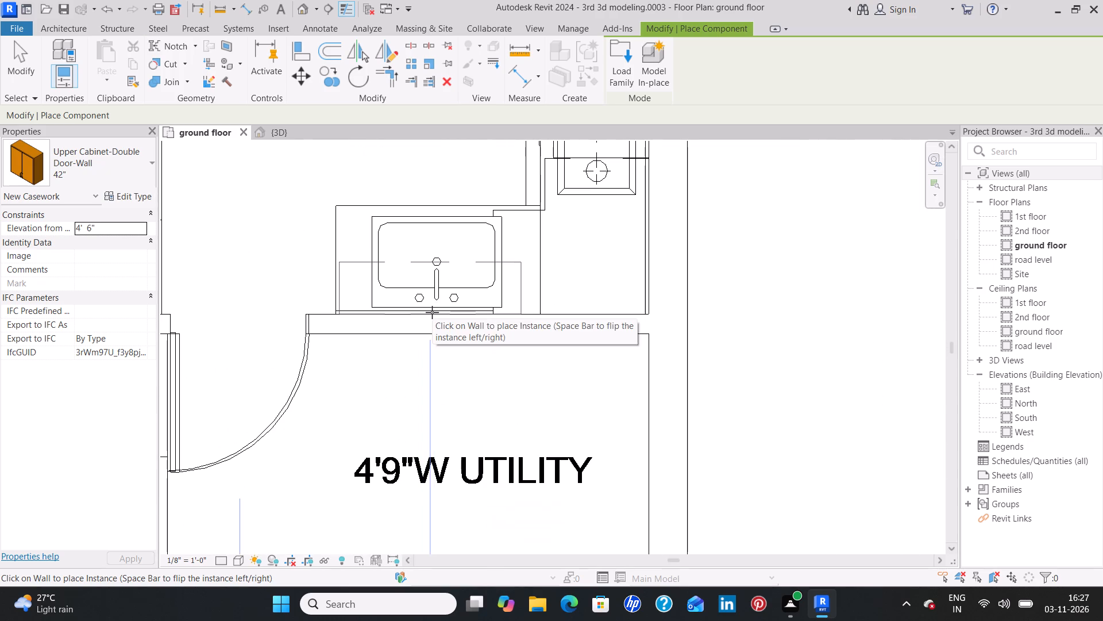
click(426, 313)
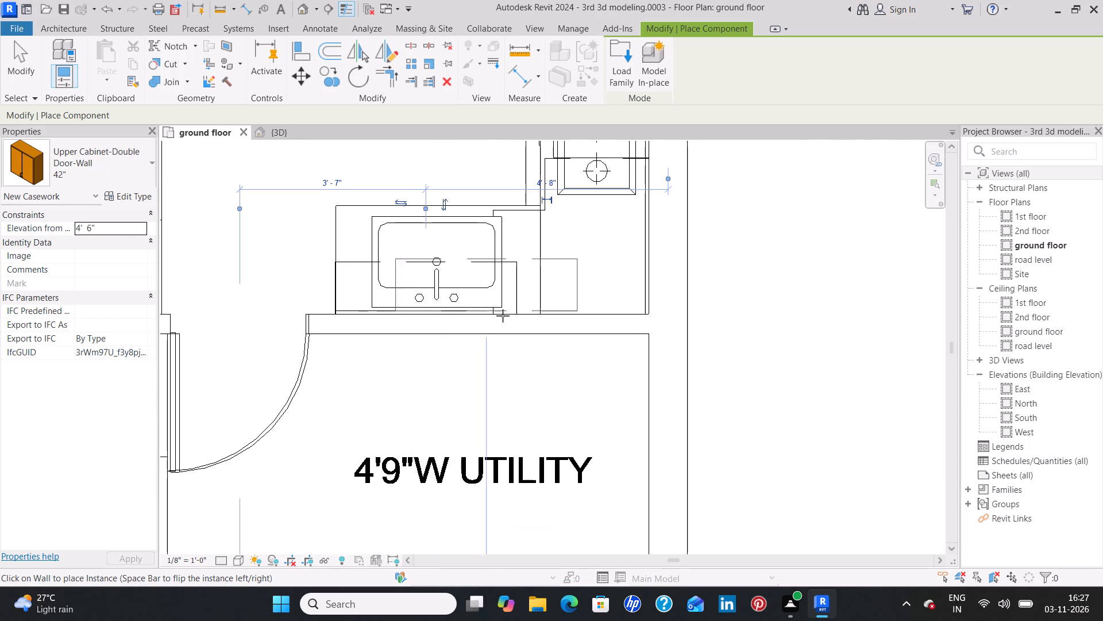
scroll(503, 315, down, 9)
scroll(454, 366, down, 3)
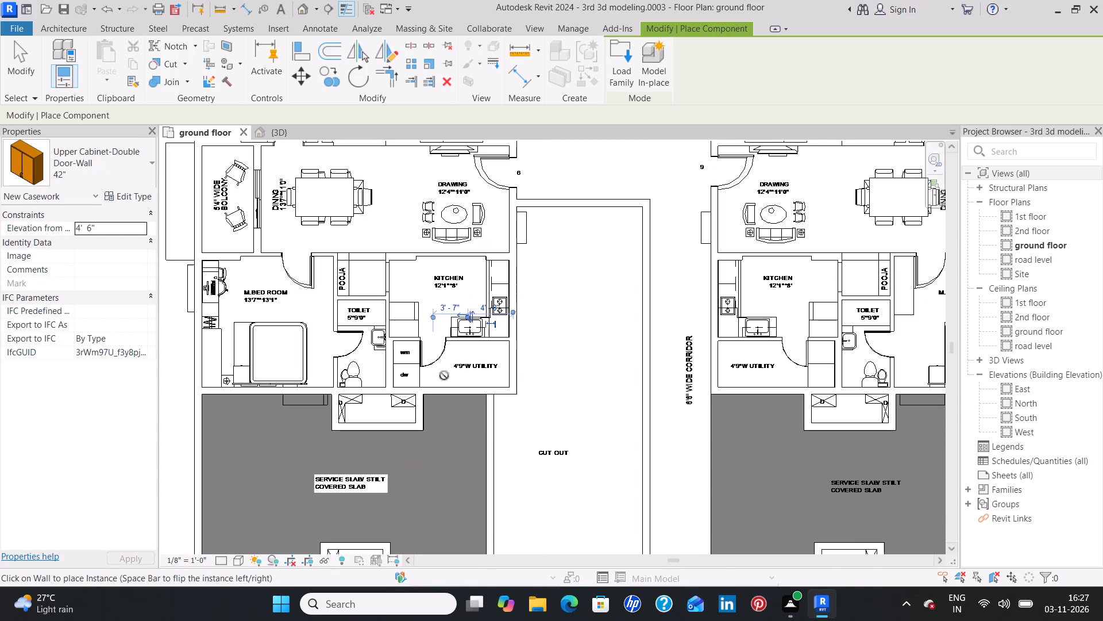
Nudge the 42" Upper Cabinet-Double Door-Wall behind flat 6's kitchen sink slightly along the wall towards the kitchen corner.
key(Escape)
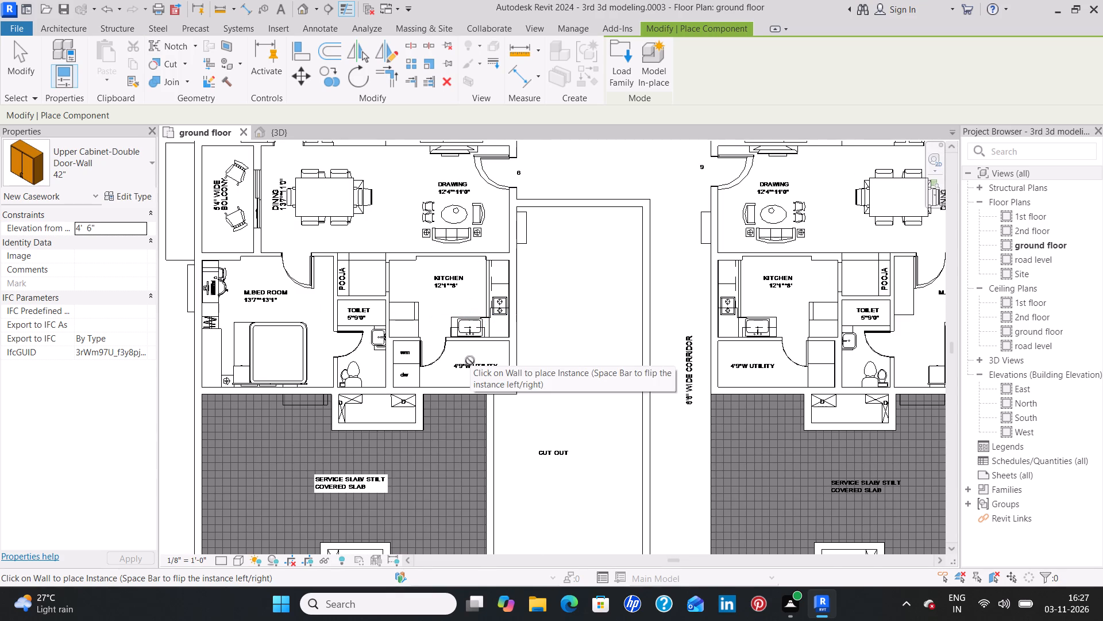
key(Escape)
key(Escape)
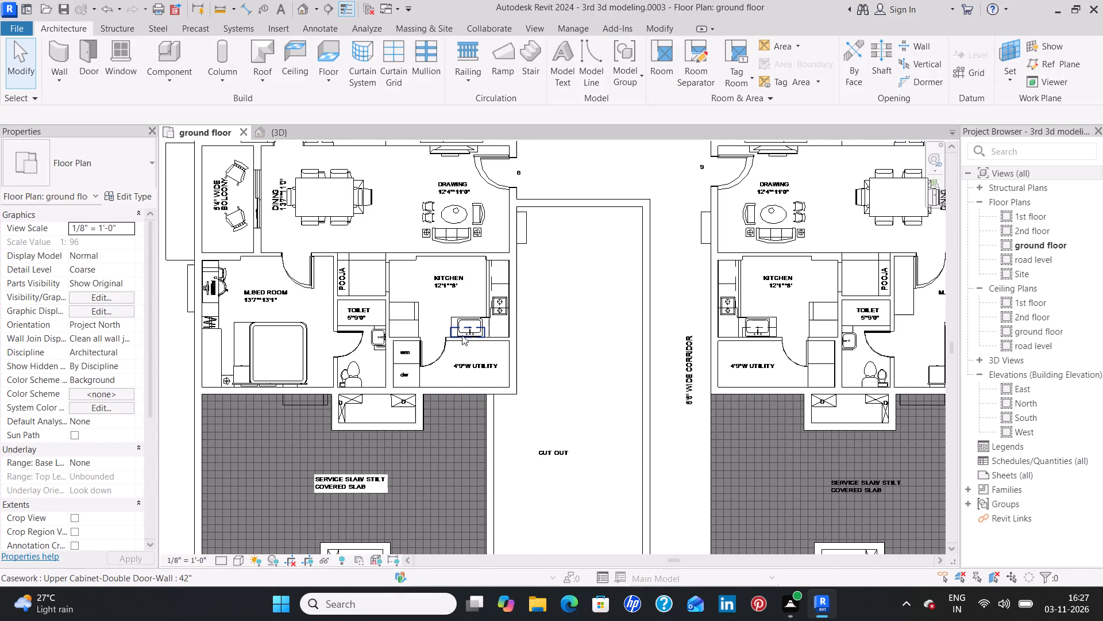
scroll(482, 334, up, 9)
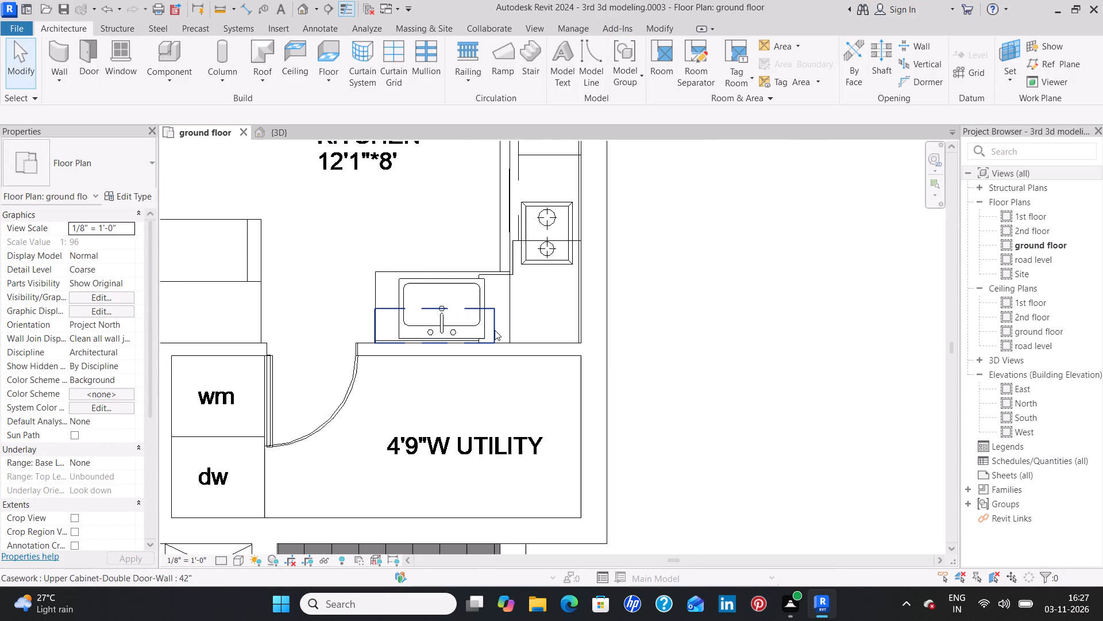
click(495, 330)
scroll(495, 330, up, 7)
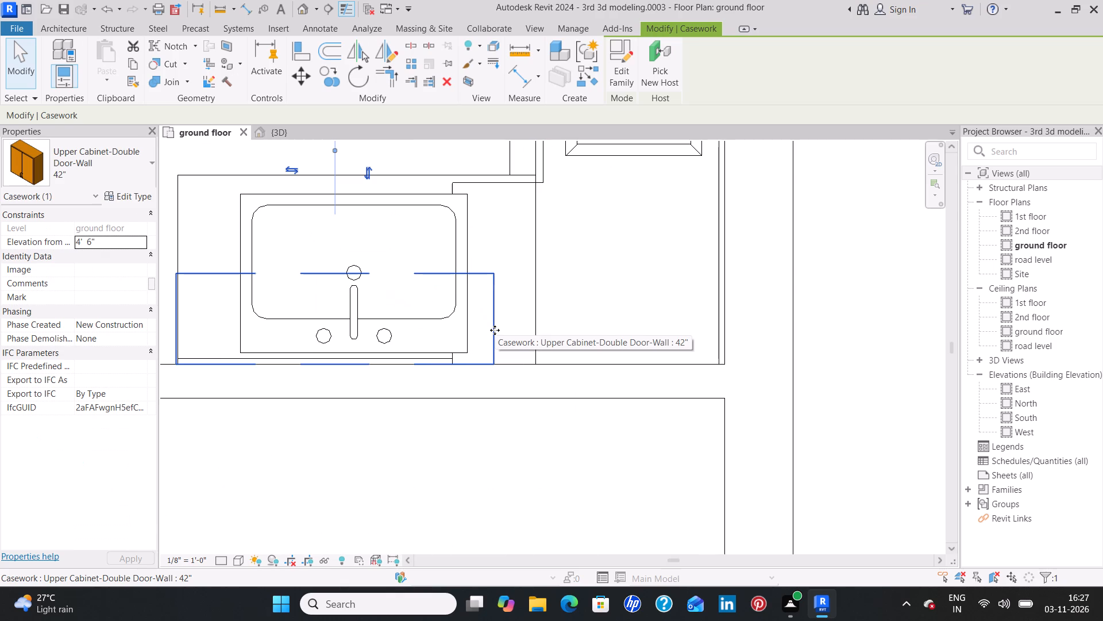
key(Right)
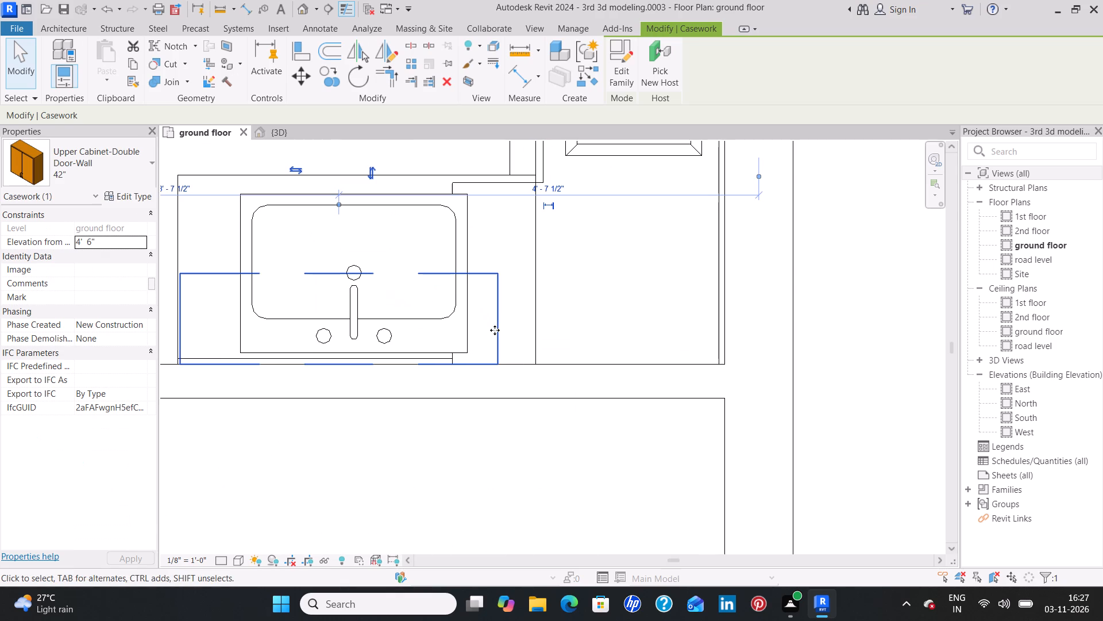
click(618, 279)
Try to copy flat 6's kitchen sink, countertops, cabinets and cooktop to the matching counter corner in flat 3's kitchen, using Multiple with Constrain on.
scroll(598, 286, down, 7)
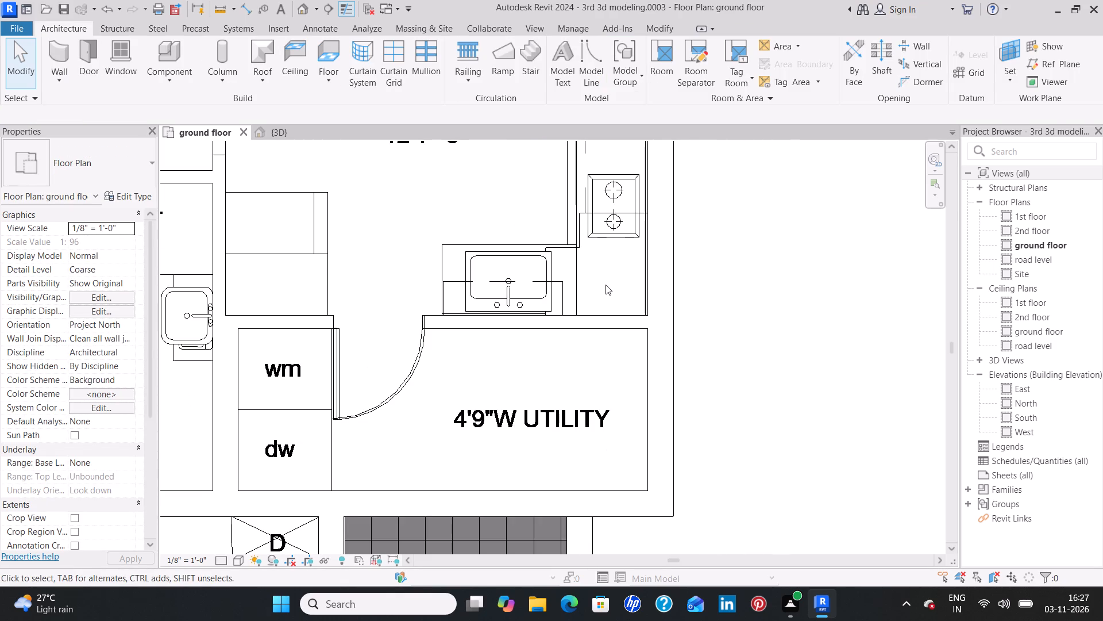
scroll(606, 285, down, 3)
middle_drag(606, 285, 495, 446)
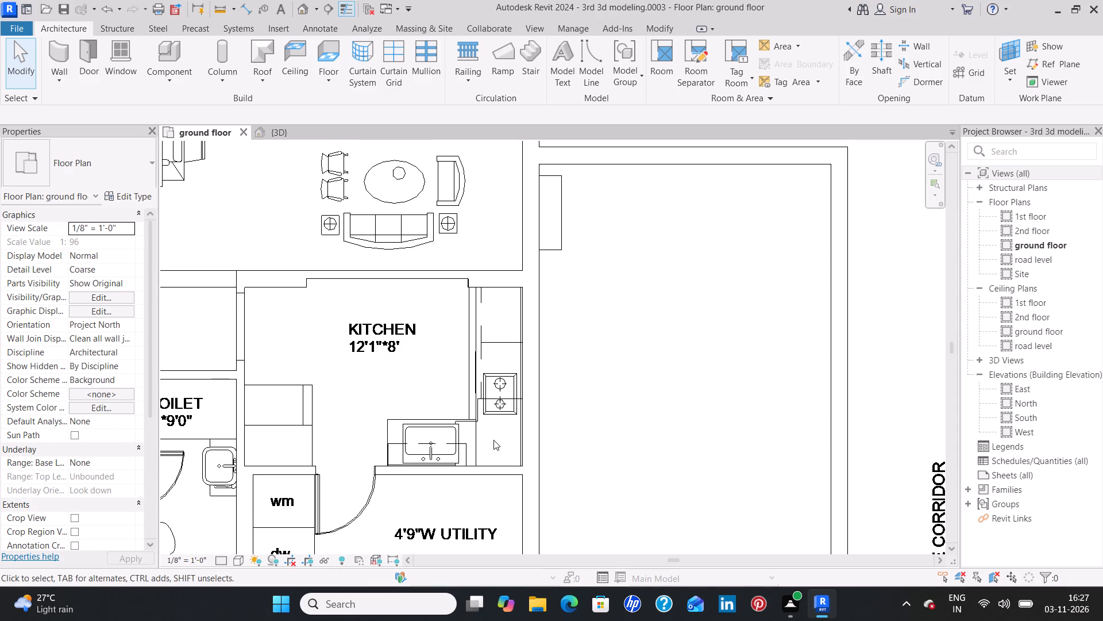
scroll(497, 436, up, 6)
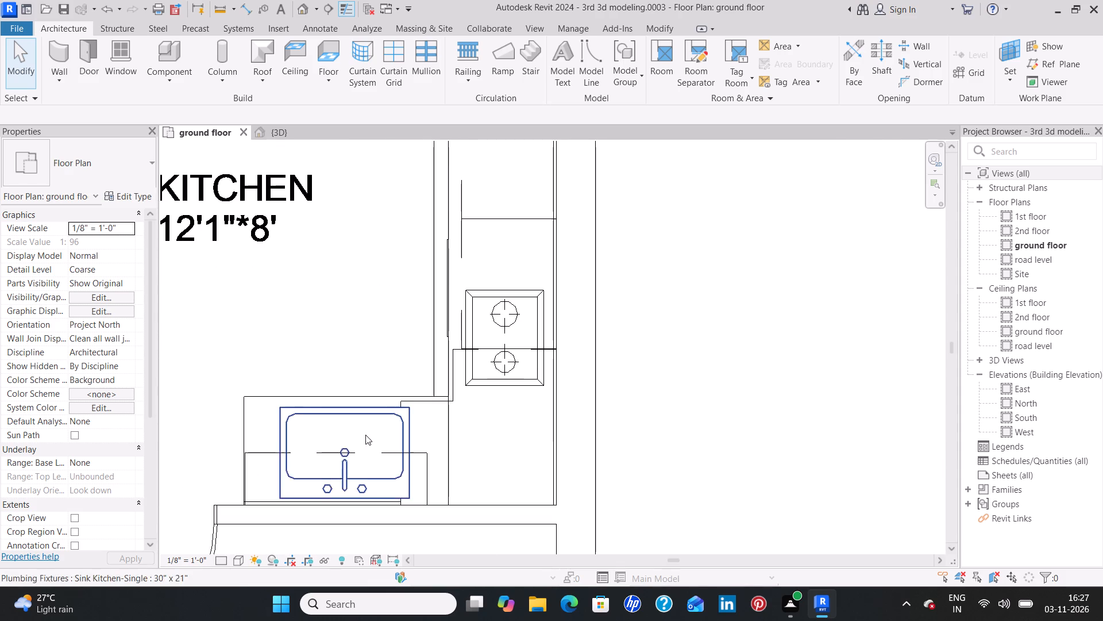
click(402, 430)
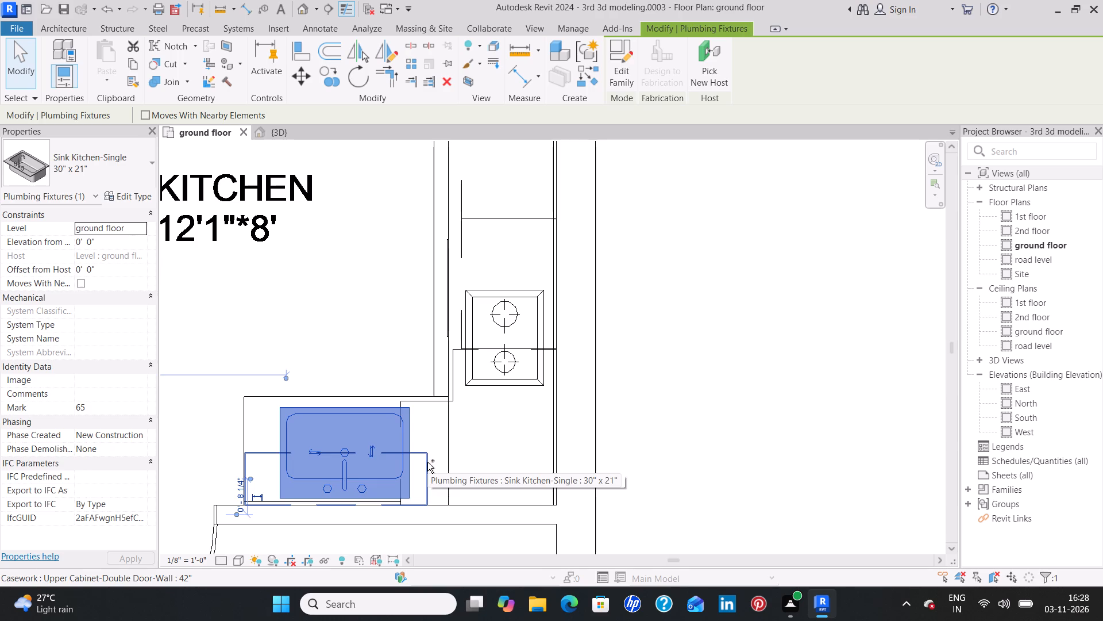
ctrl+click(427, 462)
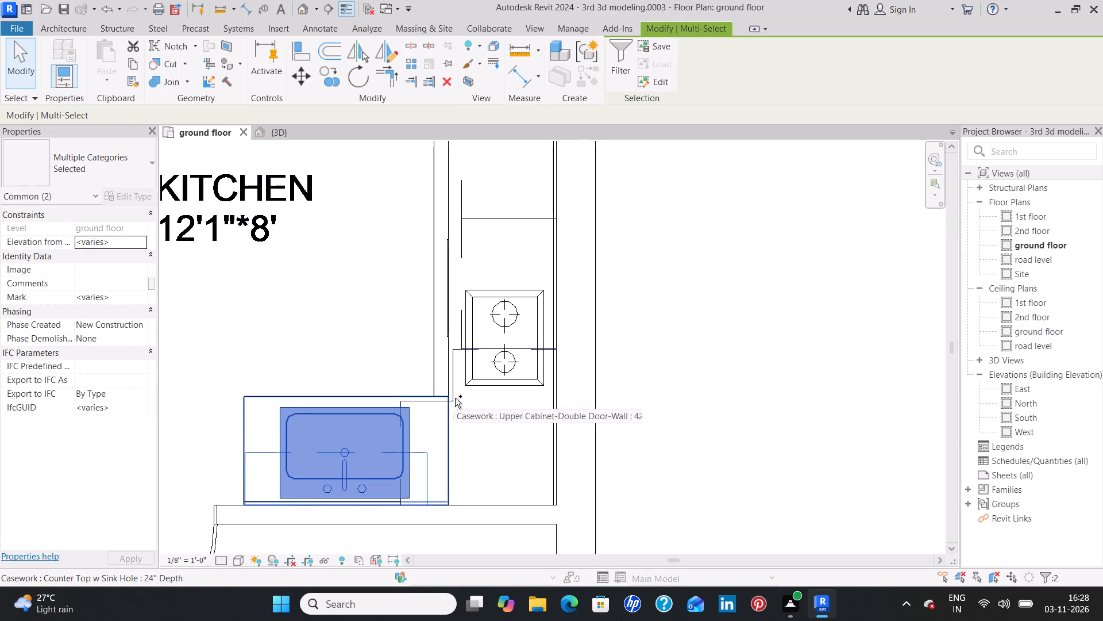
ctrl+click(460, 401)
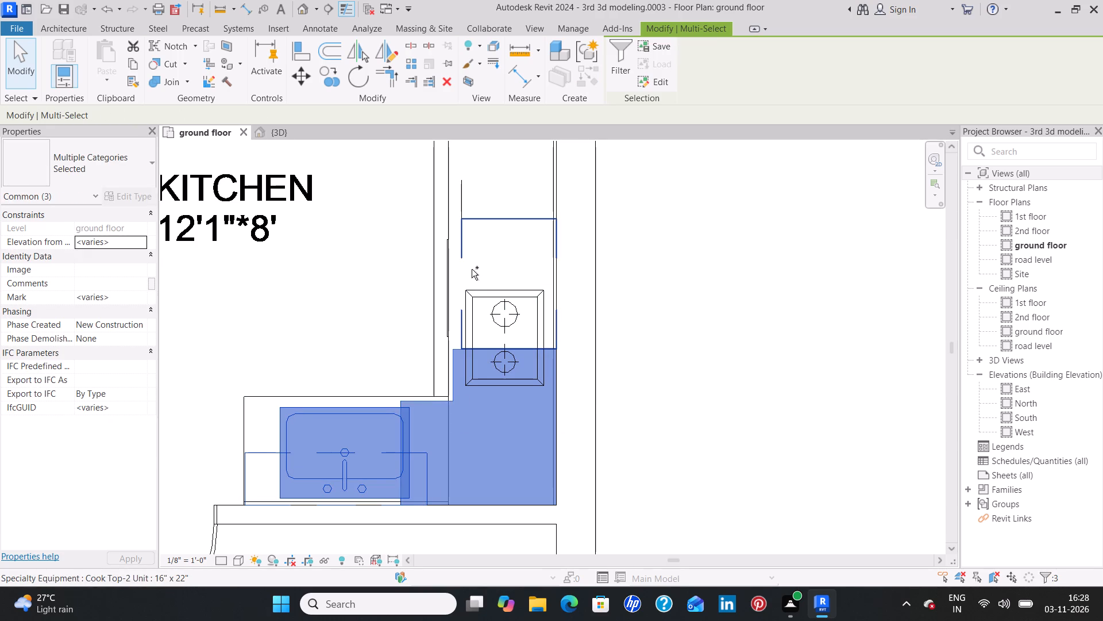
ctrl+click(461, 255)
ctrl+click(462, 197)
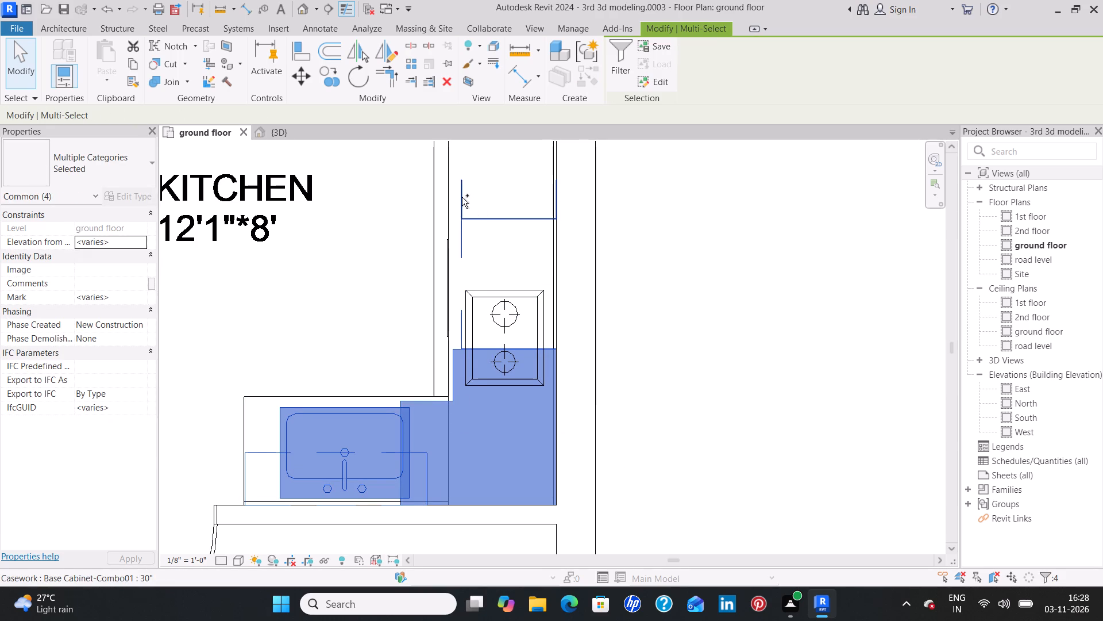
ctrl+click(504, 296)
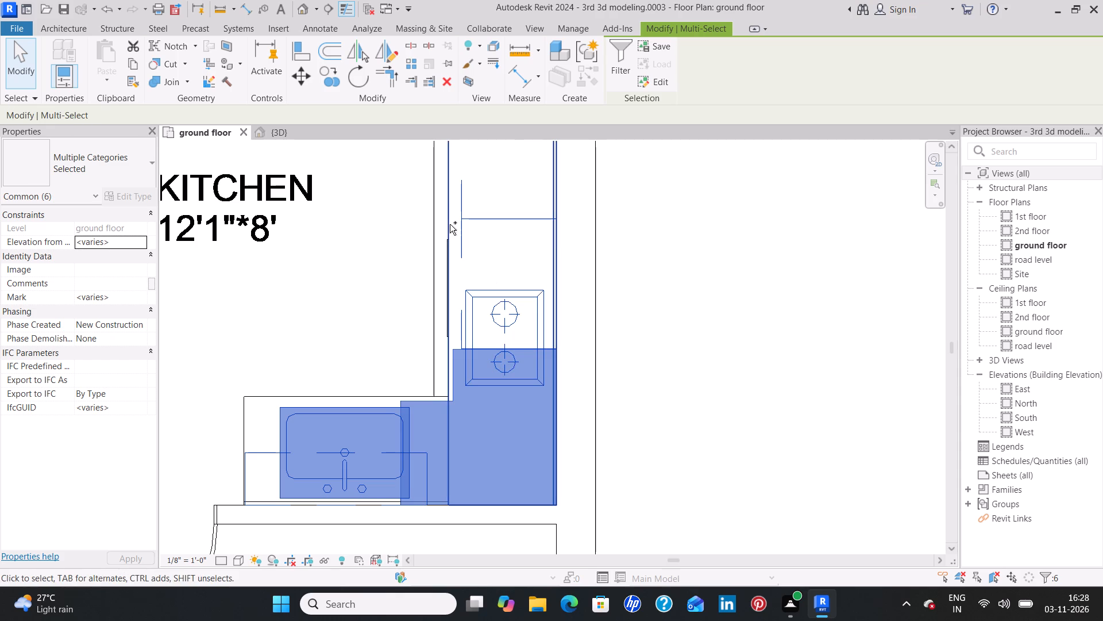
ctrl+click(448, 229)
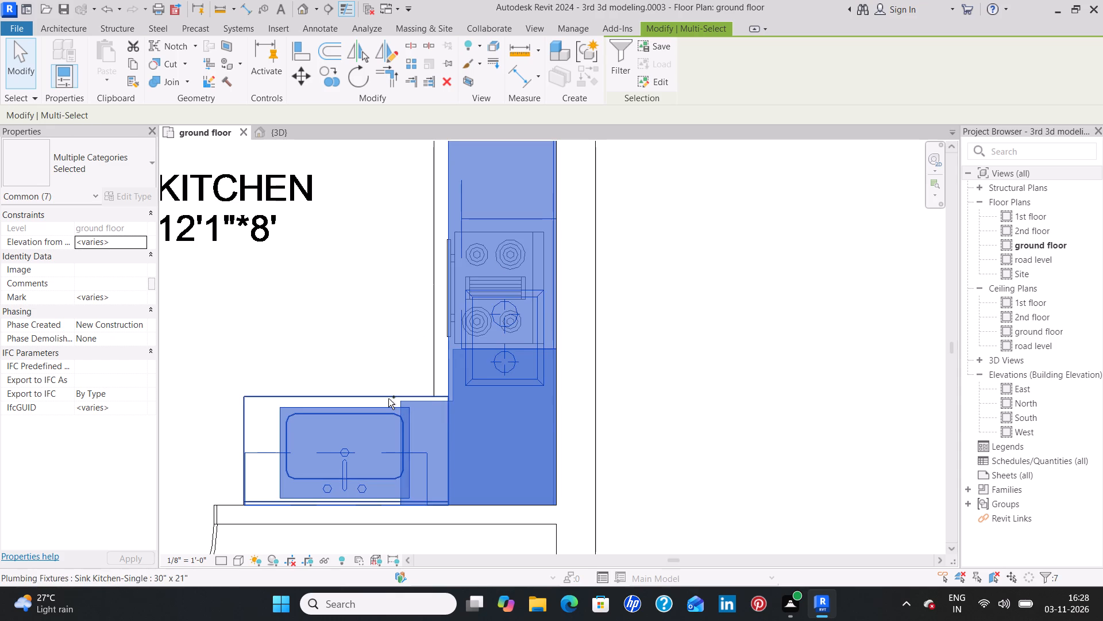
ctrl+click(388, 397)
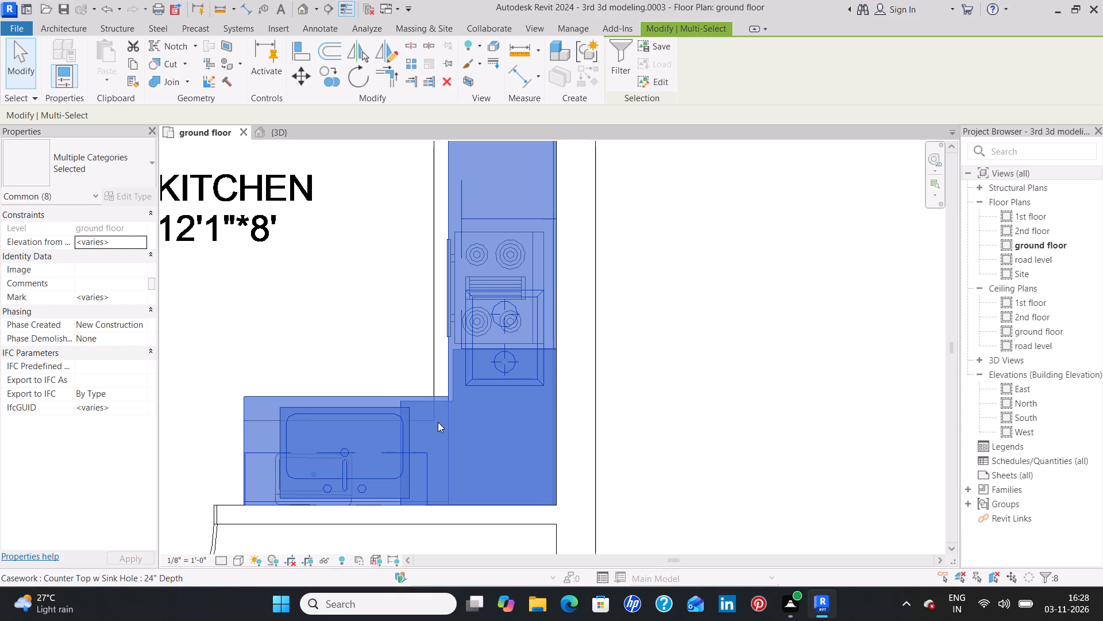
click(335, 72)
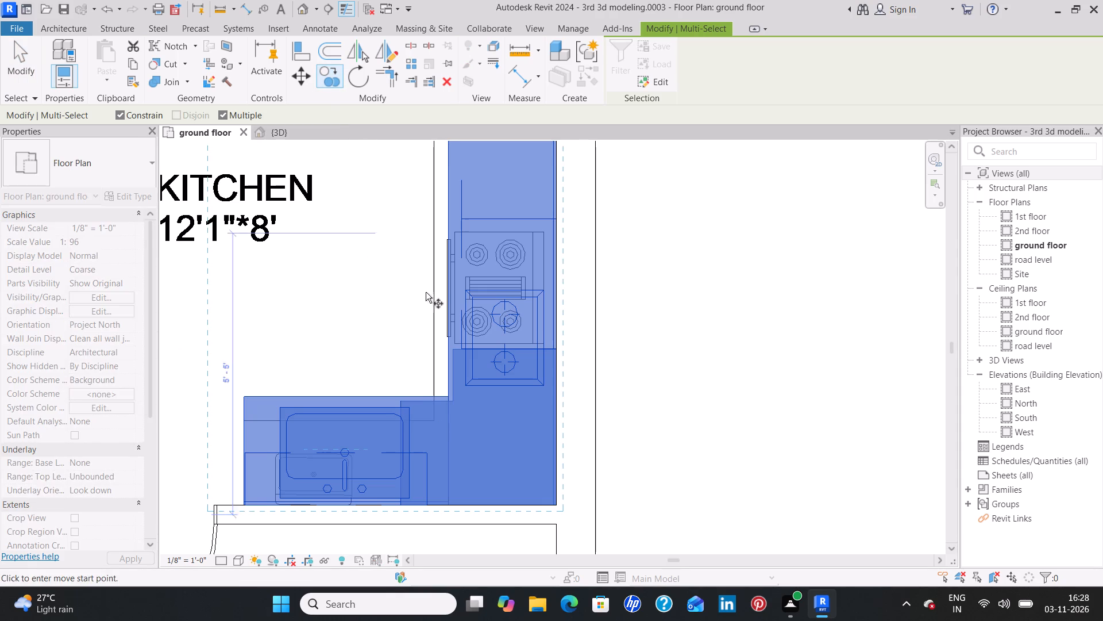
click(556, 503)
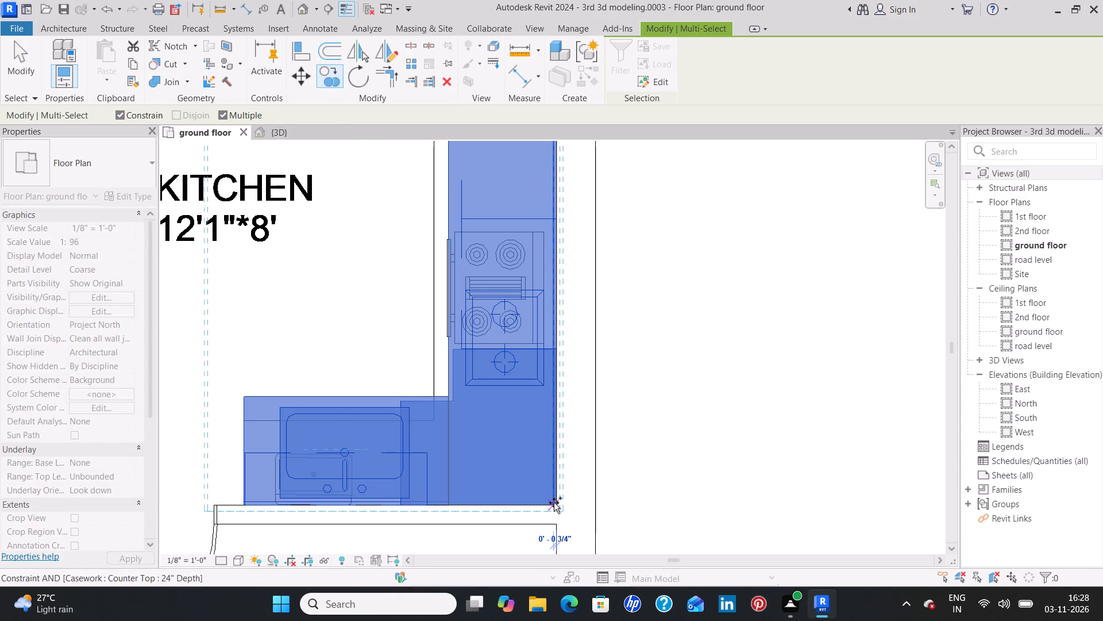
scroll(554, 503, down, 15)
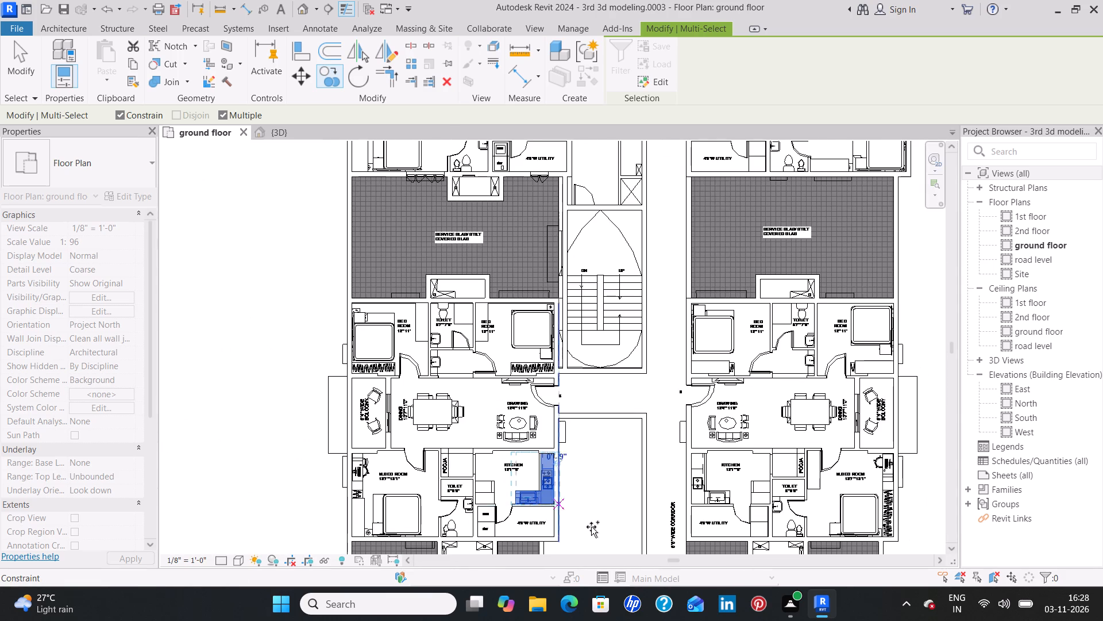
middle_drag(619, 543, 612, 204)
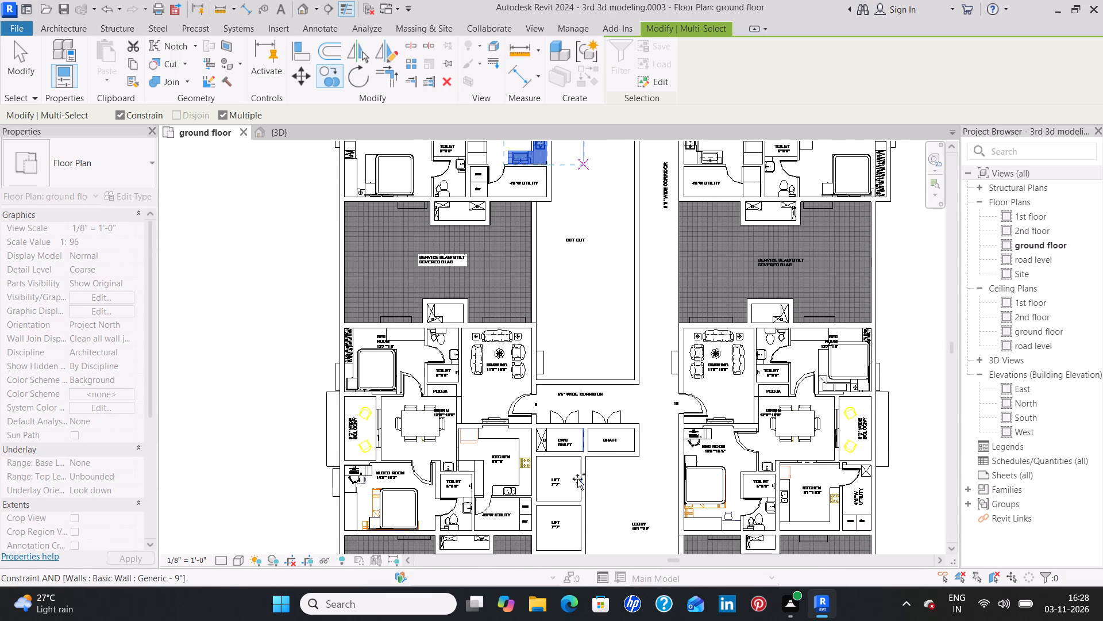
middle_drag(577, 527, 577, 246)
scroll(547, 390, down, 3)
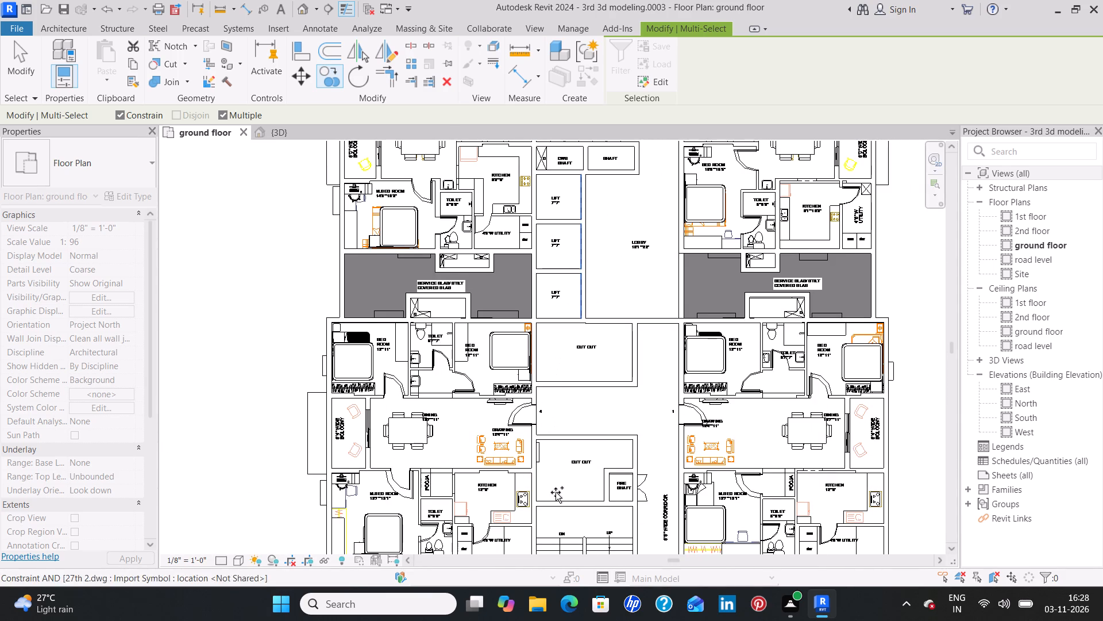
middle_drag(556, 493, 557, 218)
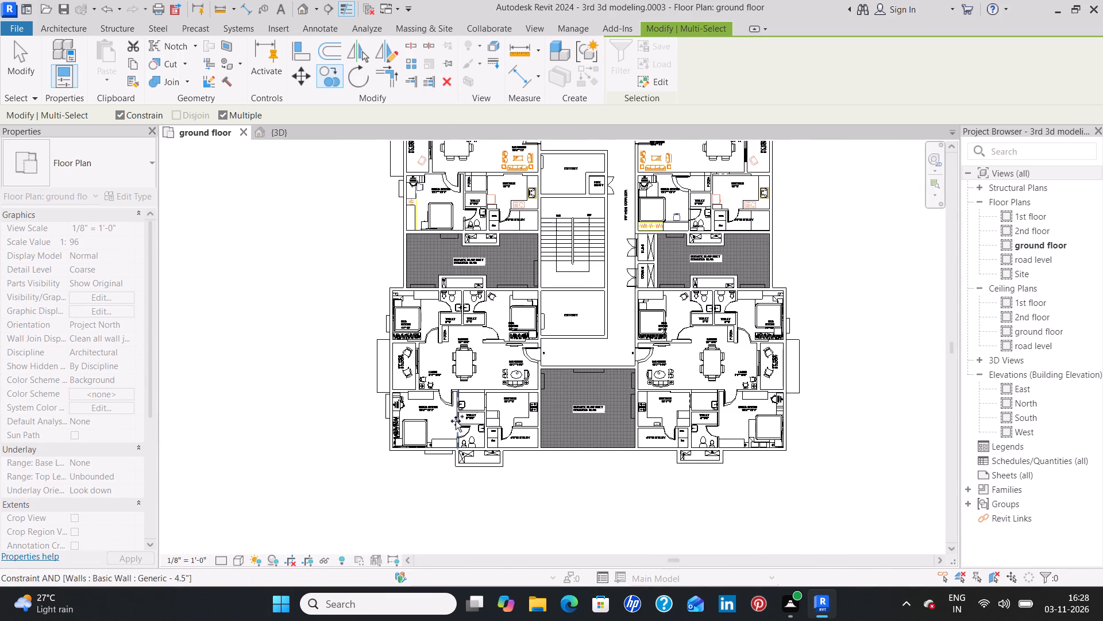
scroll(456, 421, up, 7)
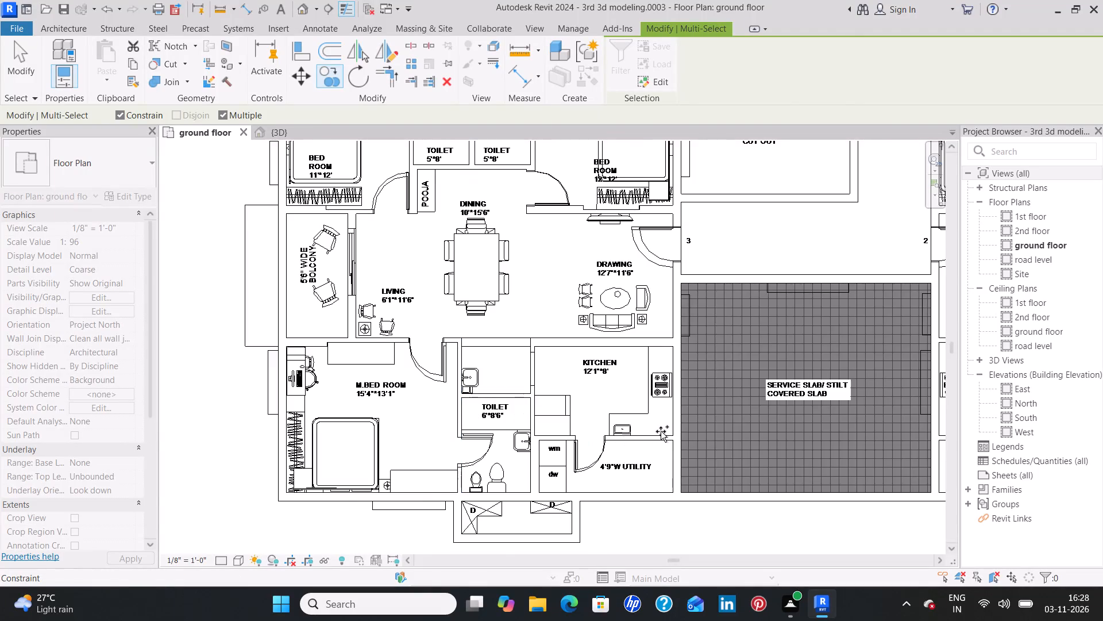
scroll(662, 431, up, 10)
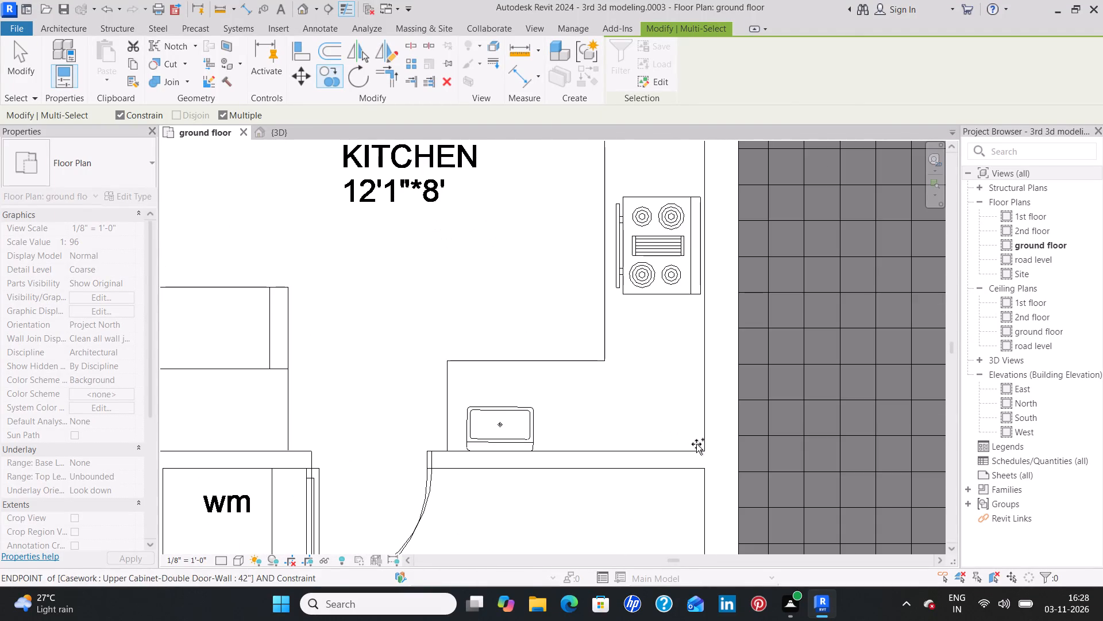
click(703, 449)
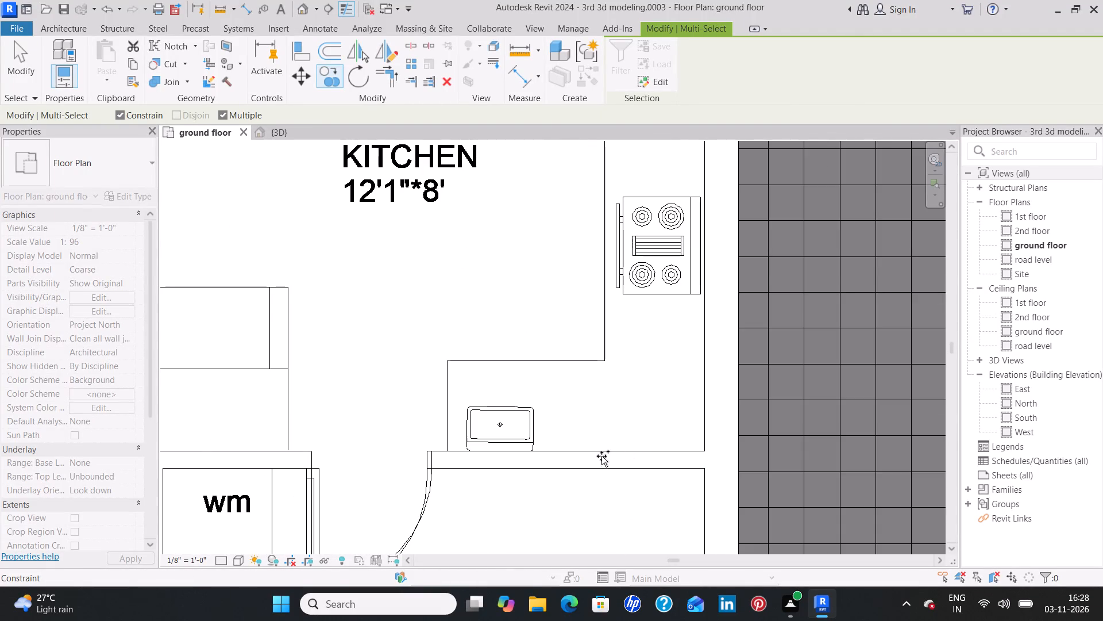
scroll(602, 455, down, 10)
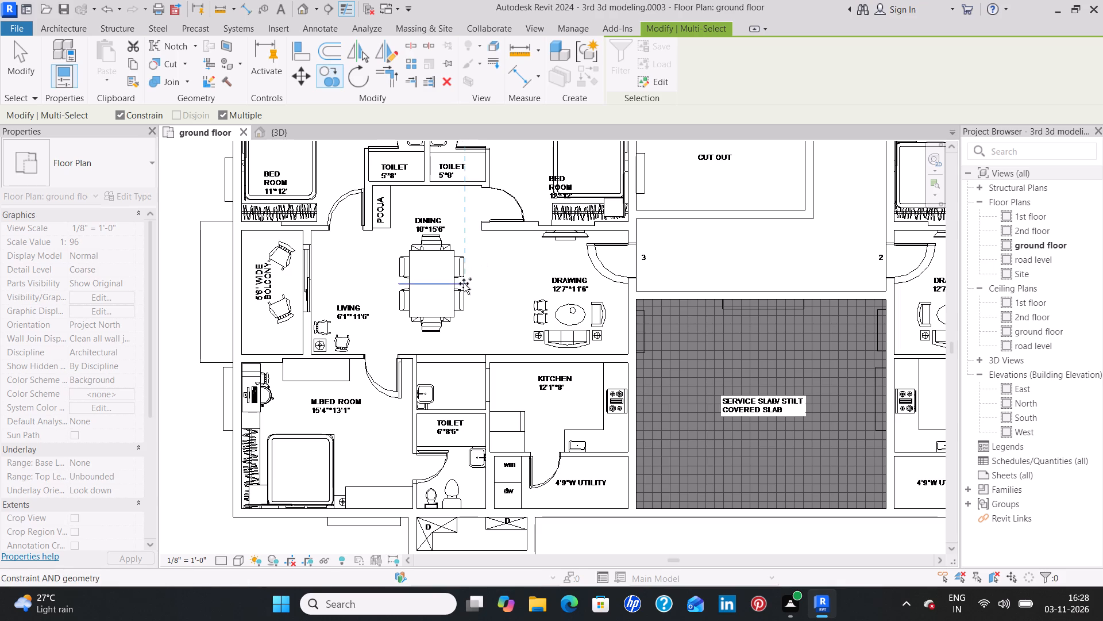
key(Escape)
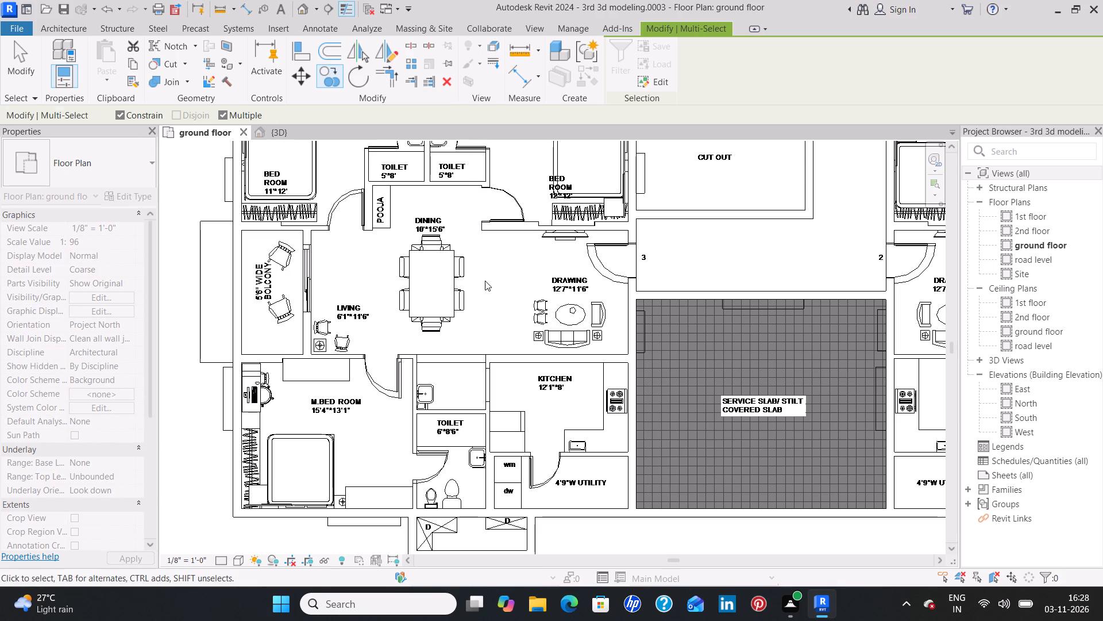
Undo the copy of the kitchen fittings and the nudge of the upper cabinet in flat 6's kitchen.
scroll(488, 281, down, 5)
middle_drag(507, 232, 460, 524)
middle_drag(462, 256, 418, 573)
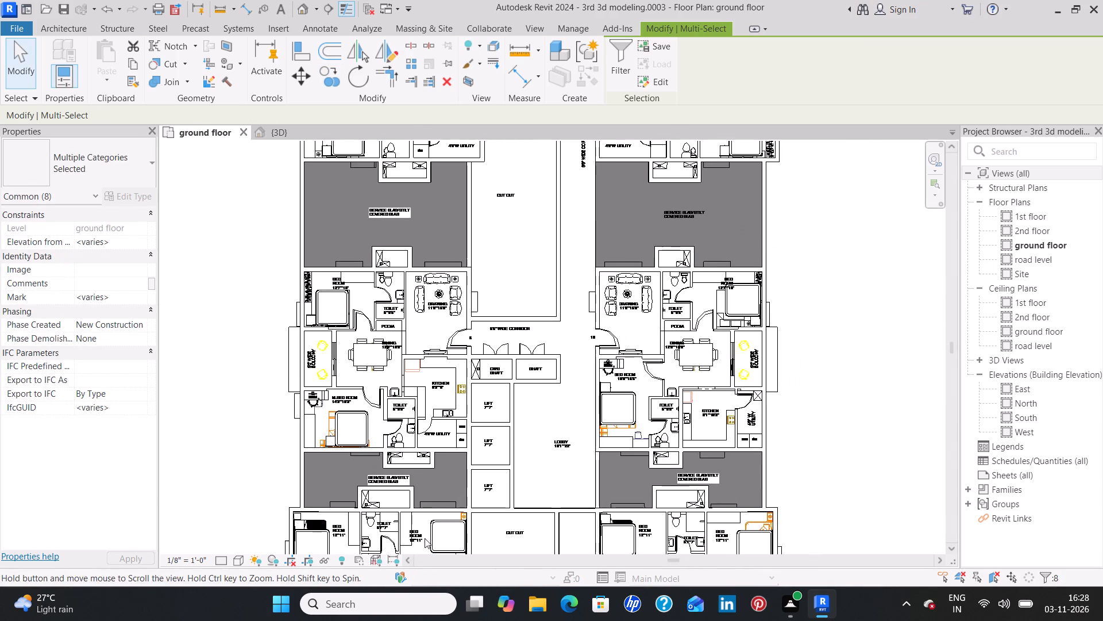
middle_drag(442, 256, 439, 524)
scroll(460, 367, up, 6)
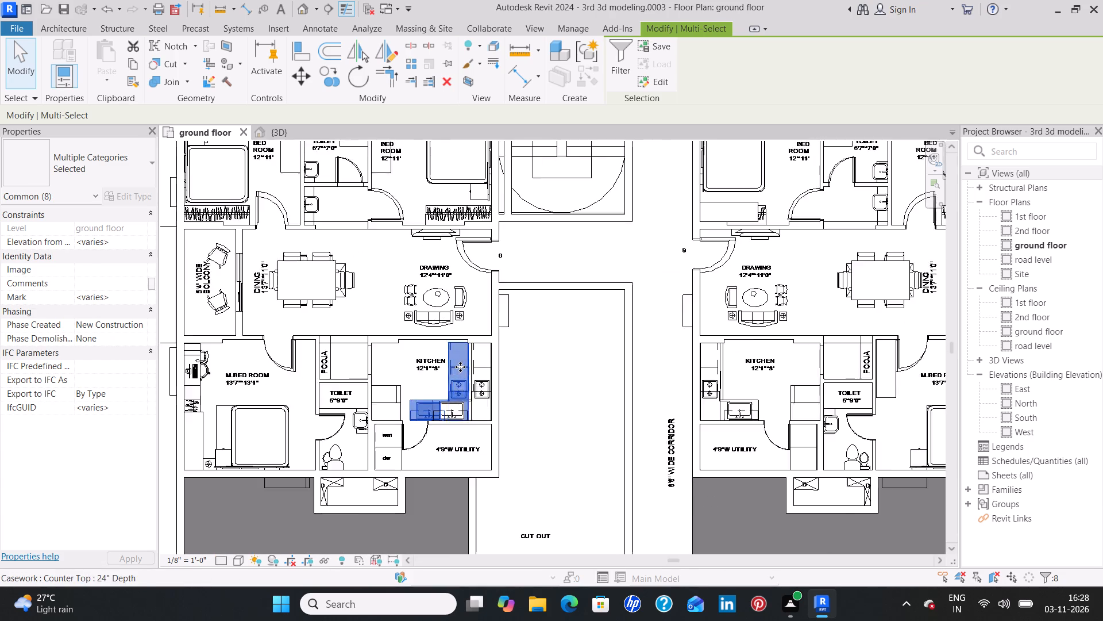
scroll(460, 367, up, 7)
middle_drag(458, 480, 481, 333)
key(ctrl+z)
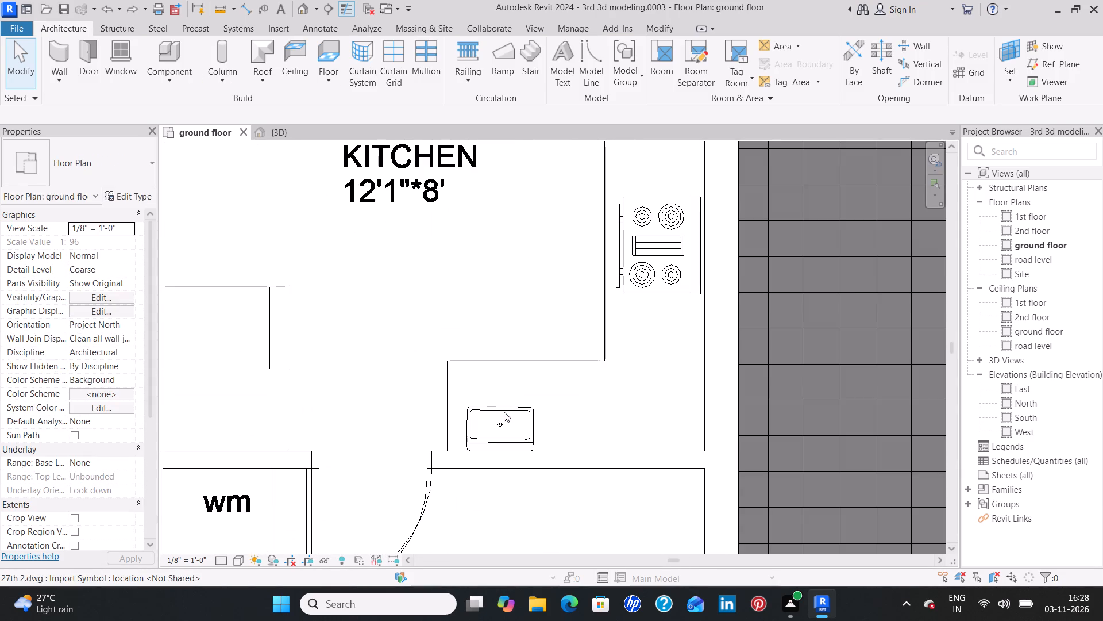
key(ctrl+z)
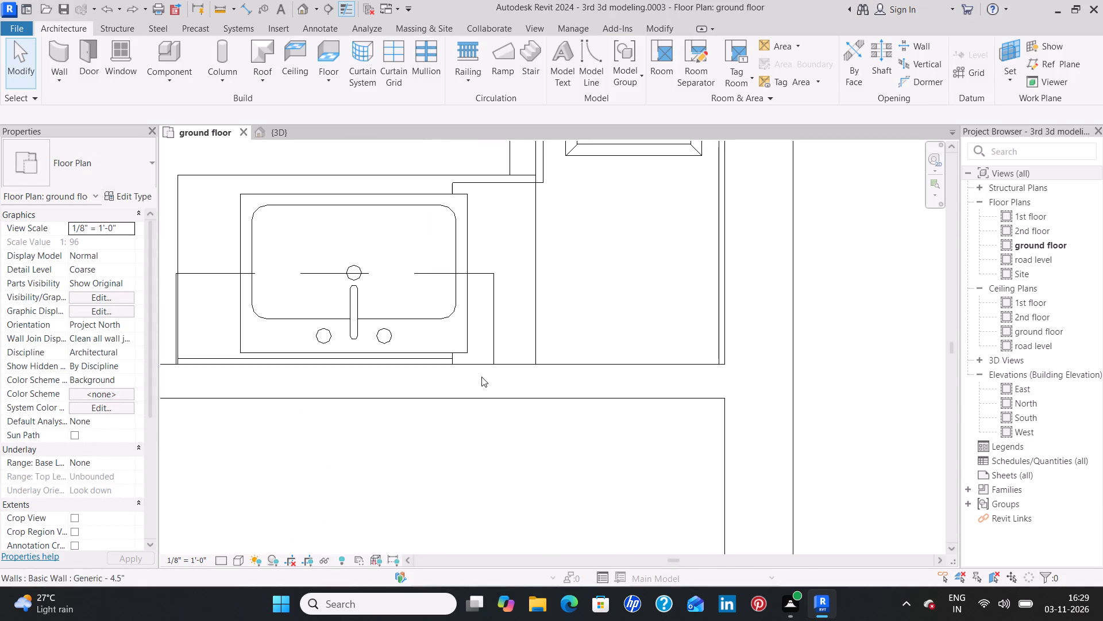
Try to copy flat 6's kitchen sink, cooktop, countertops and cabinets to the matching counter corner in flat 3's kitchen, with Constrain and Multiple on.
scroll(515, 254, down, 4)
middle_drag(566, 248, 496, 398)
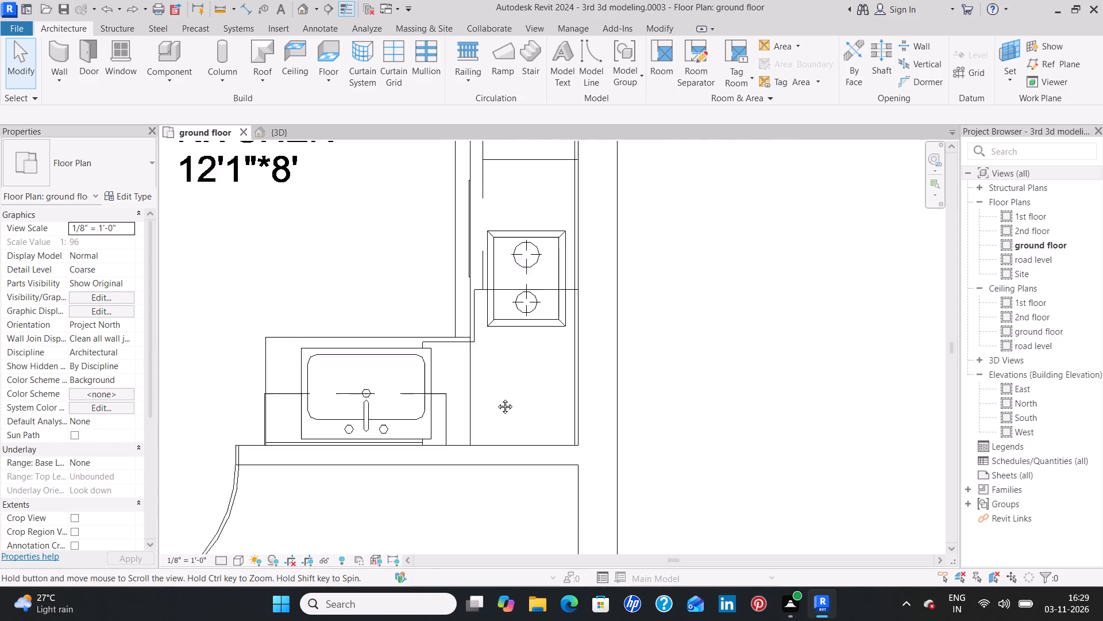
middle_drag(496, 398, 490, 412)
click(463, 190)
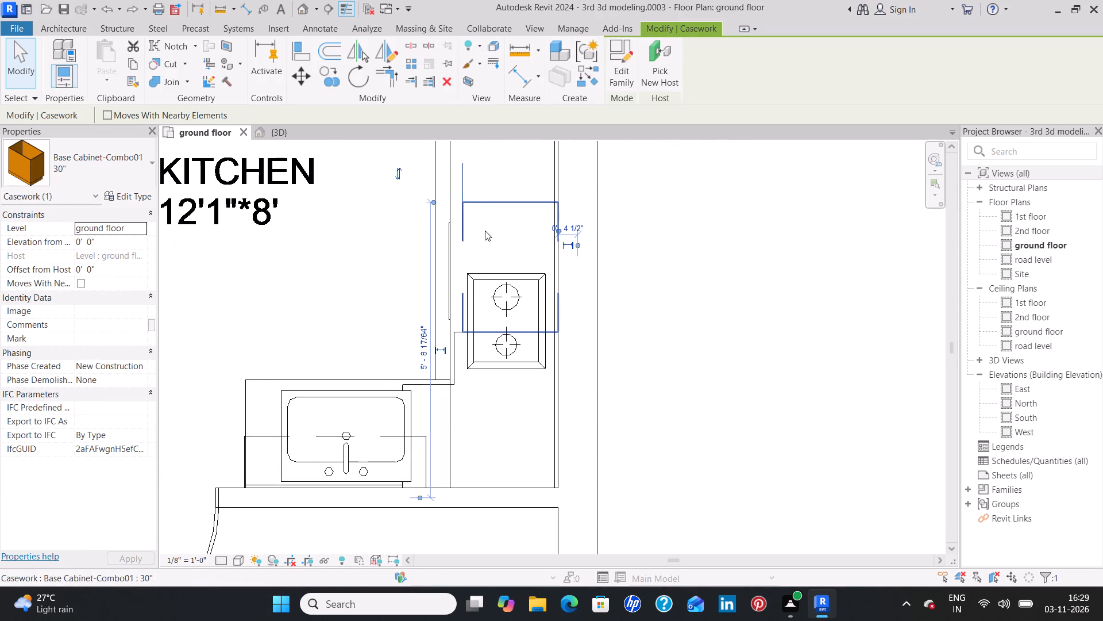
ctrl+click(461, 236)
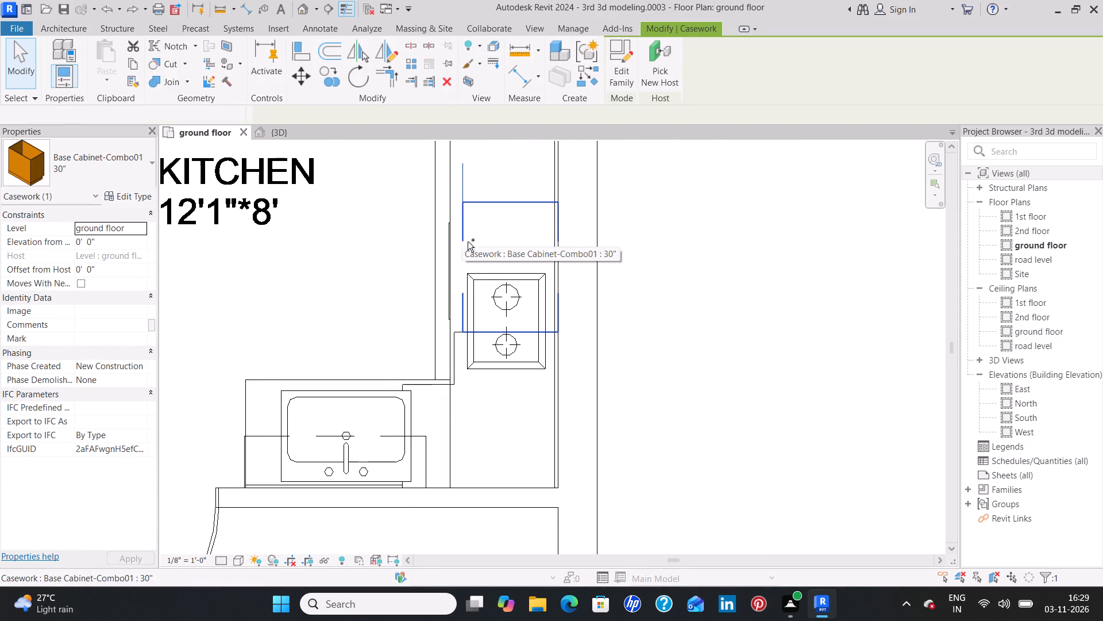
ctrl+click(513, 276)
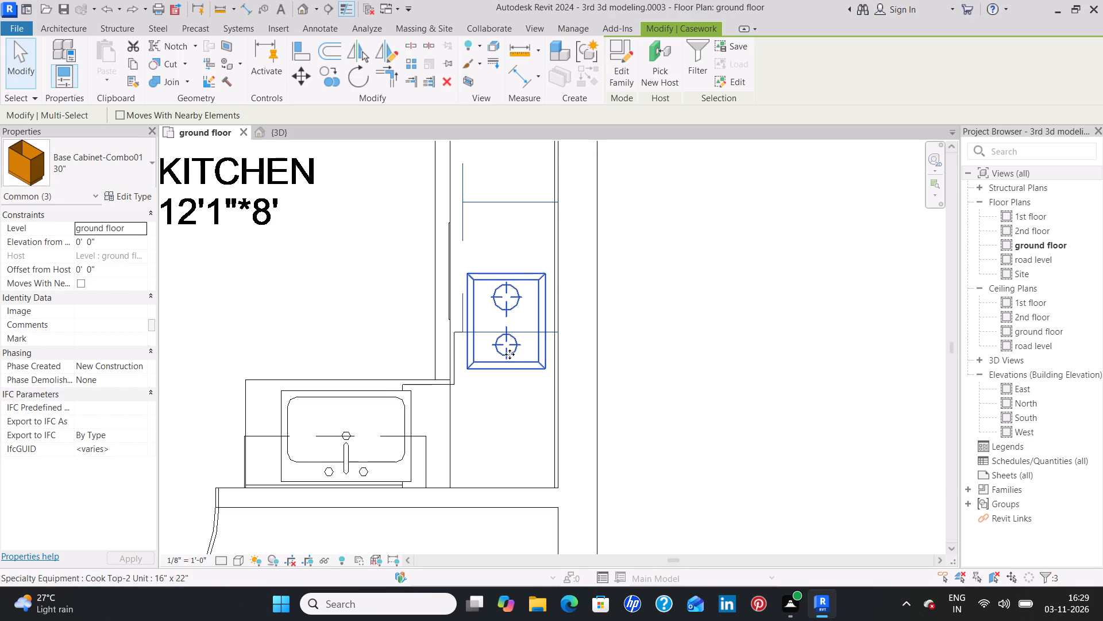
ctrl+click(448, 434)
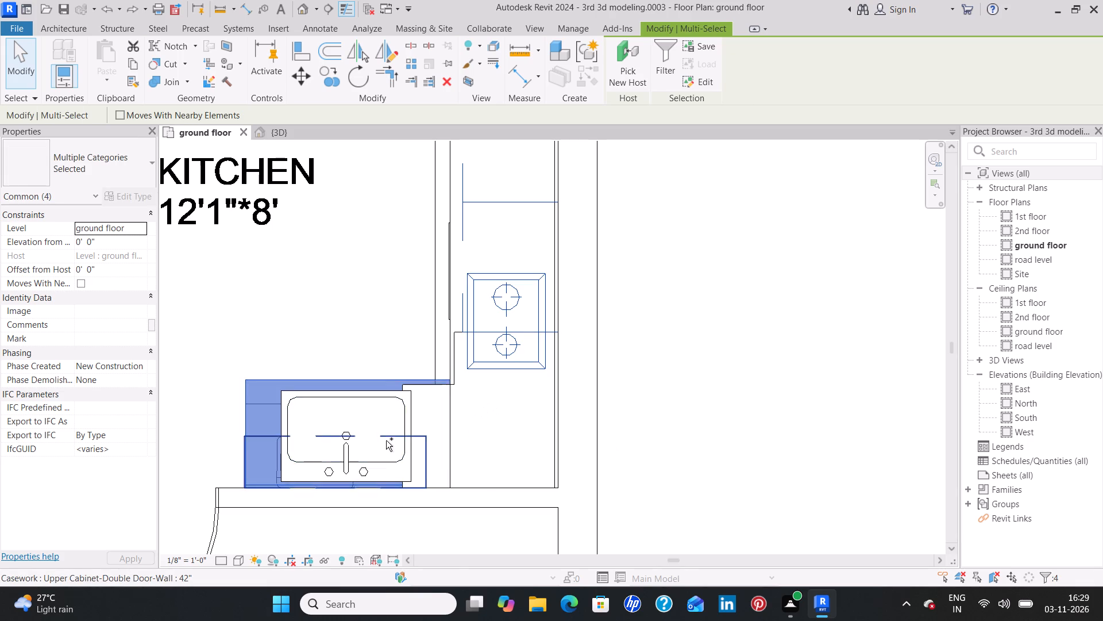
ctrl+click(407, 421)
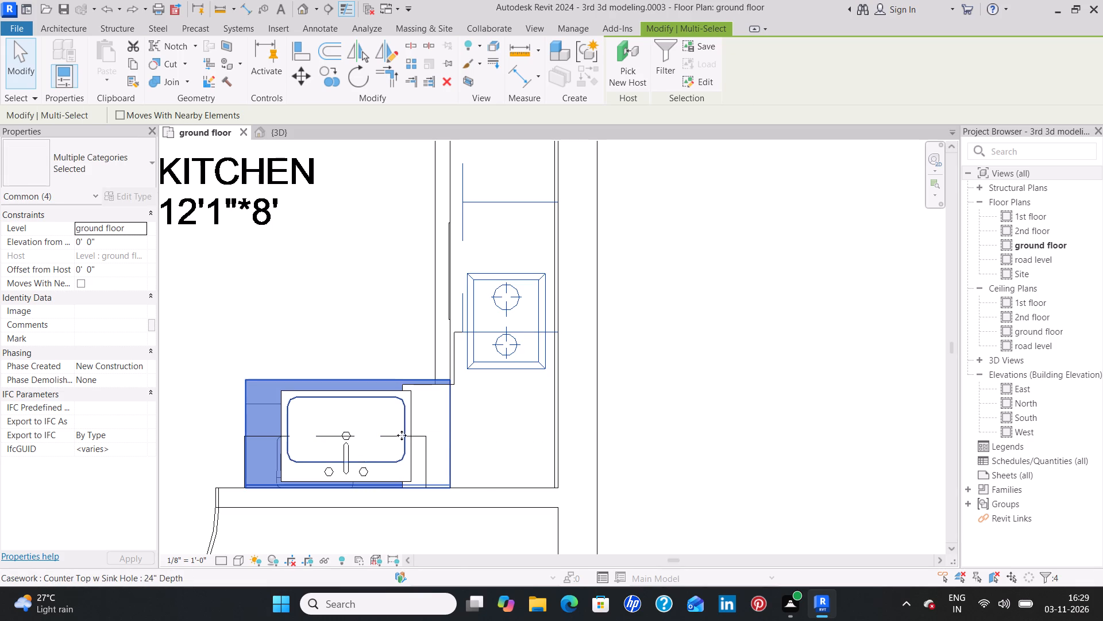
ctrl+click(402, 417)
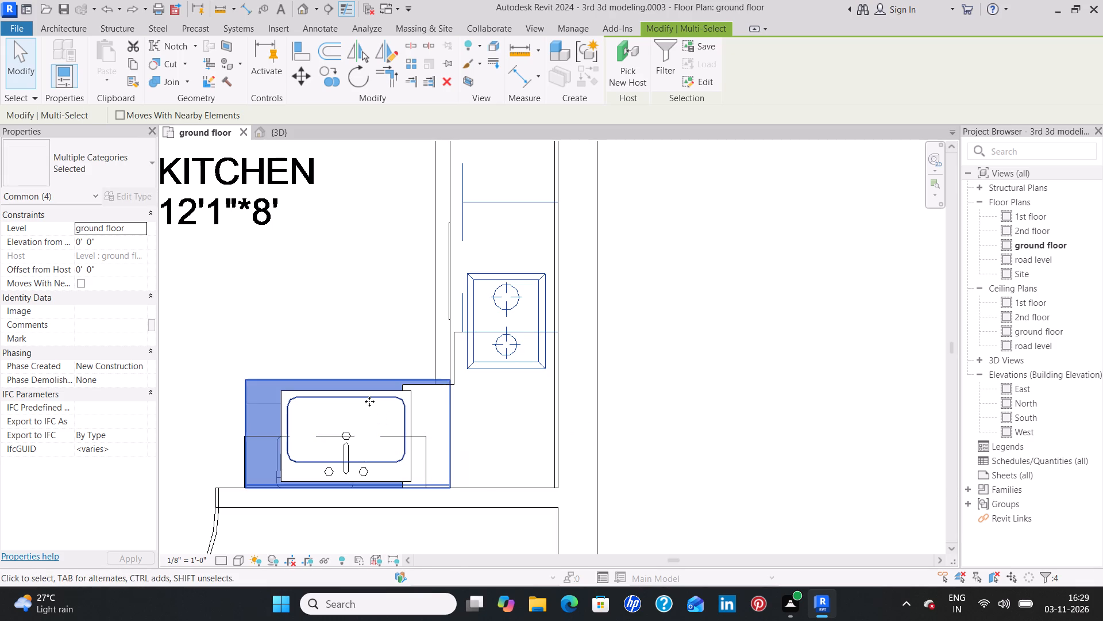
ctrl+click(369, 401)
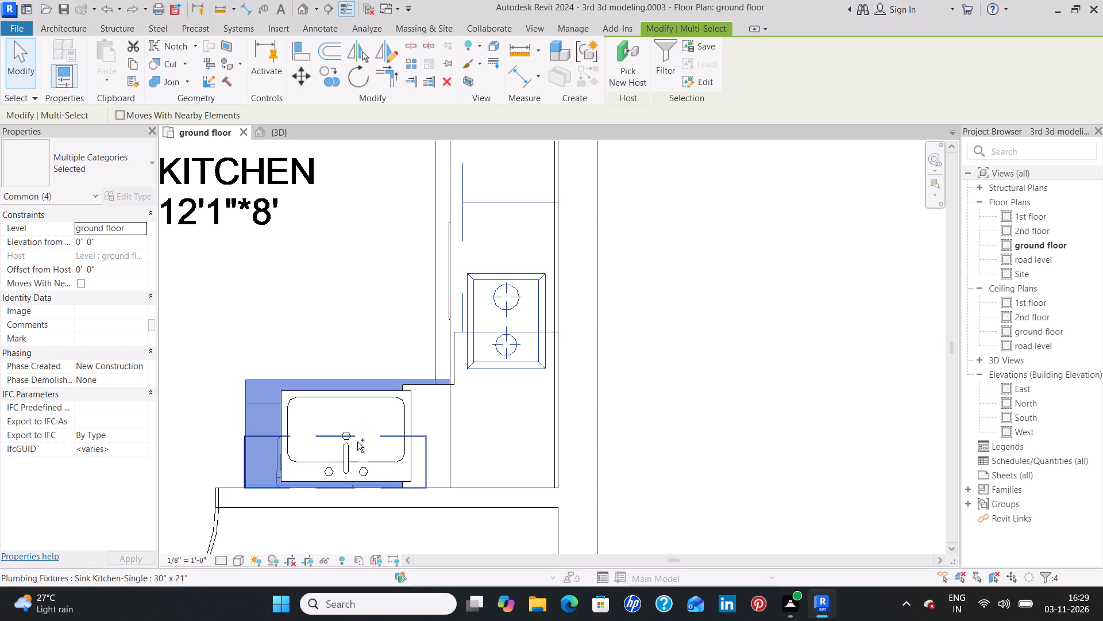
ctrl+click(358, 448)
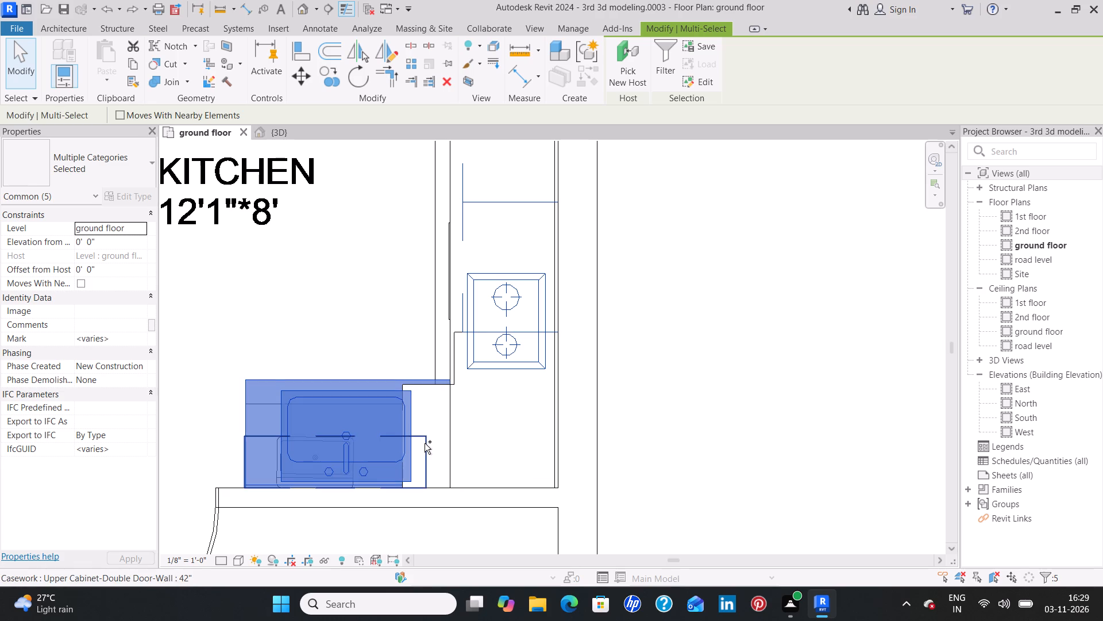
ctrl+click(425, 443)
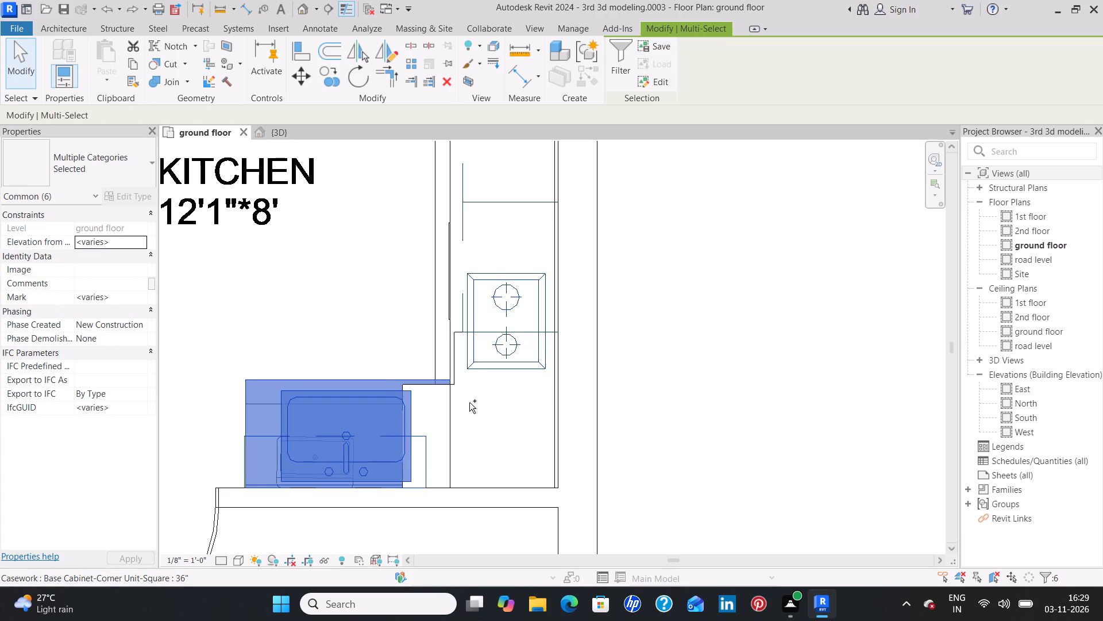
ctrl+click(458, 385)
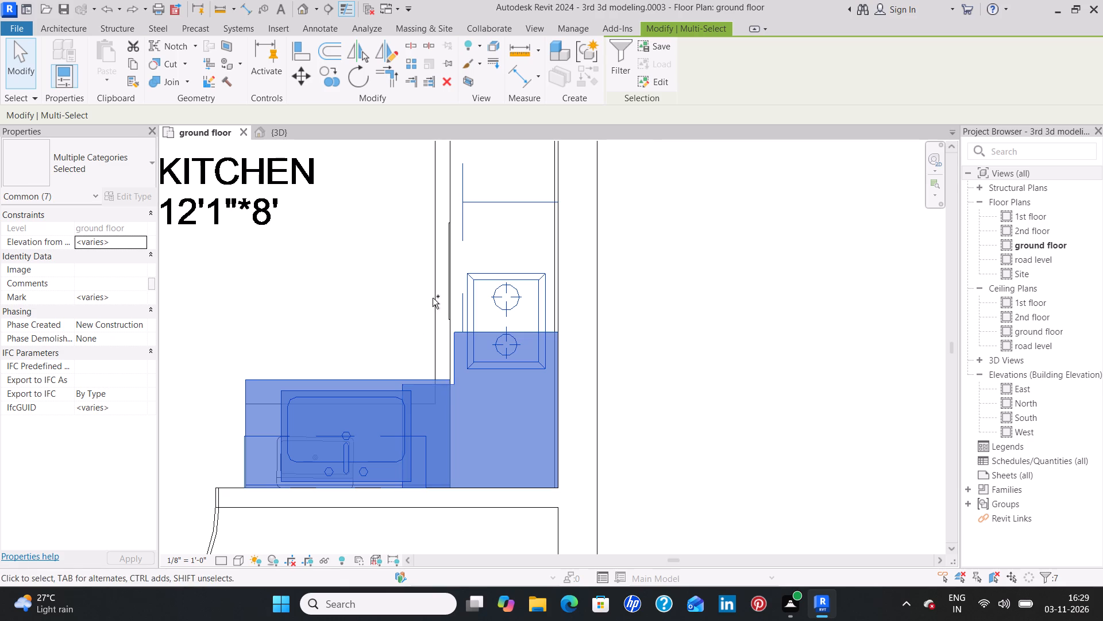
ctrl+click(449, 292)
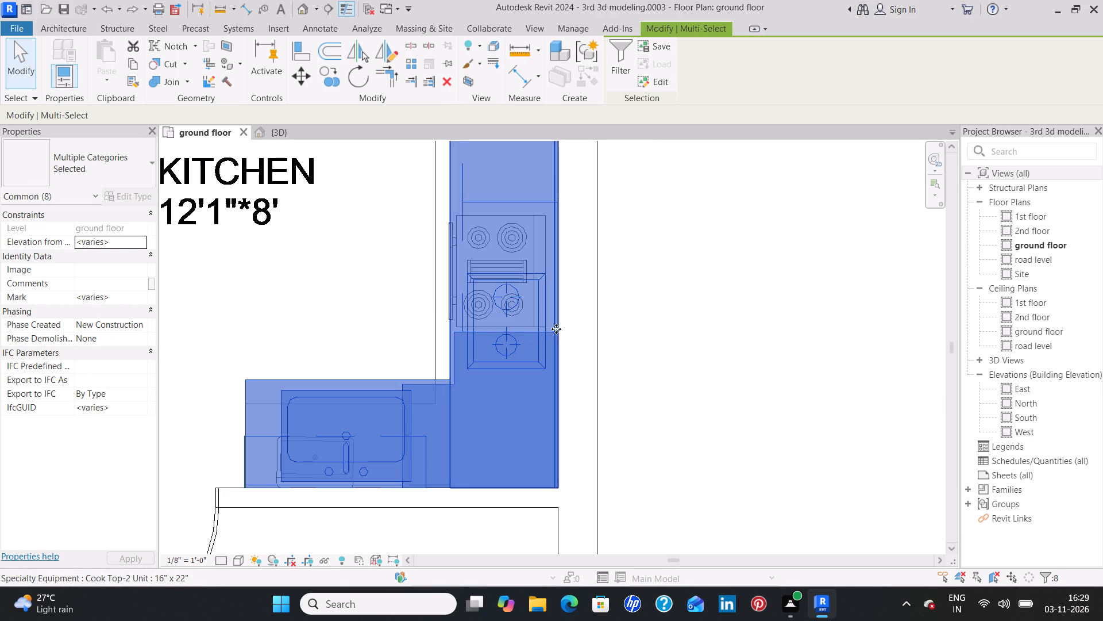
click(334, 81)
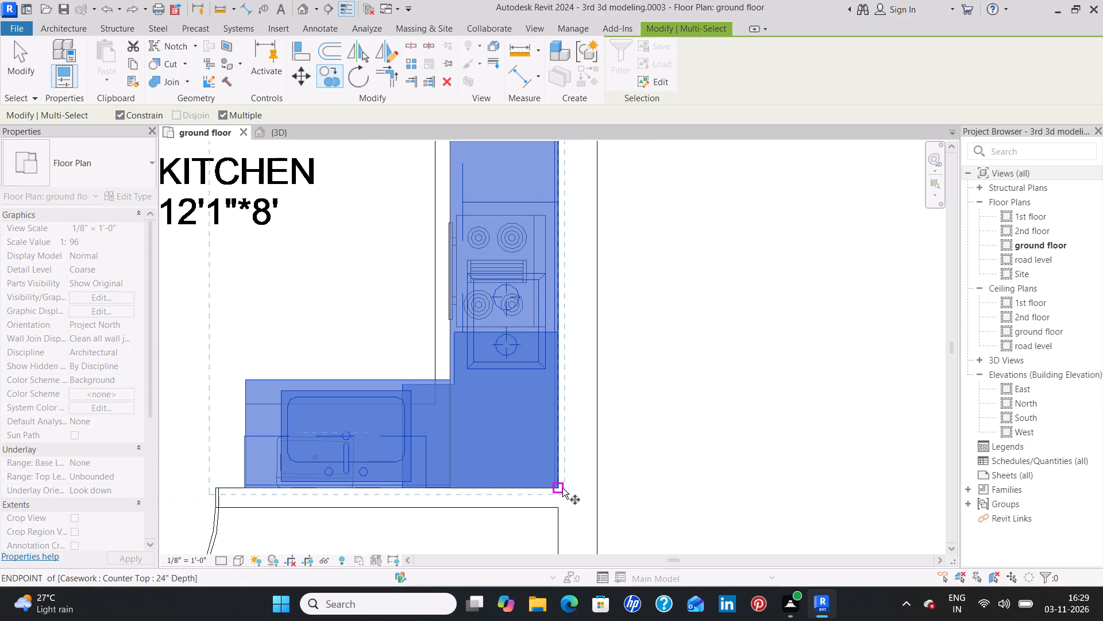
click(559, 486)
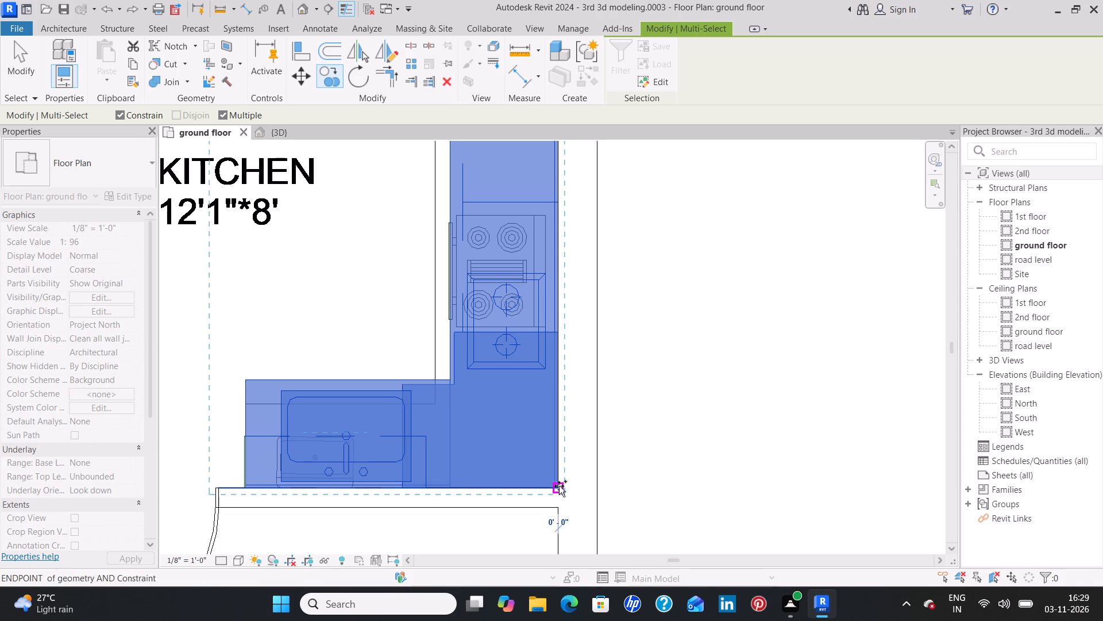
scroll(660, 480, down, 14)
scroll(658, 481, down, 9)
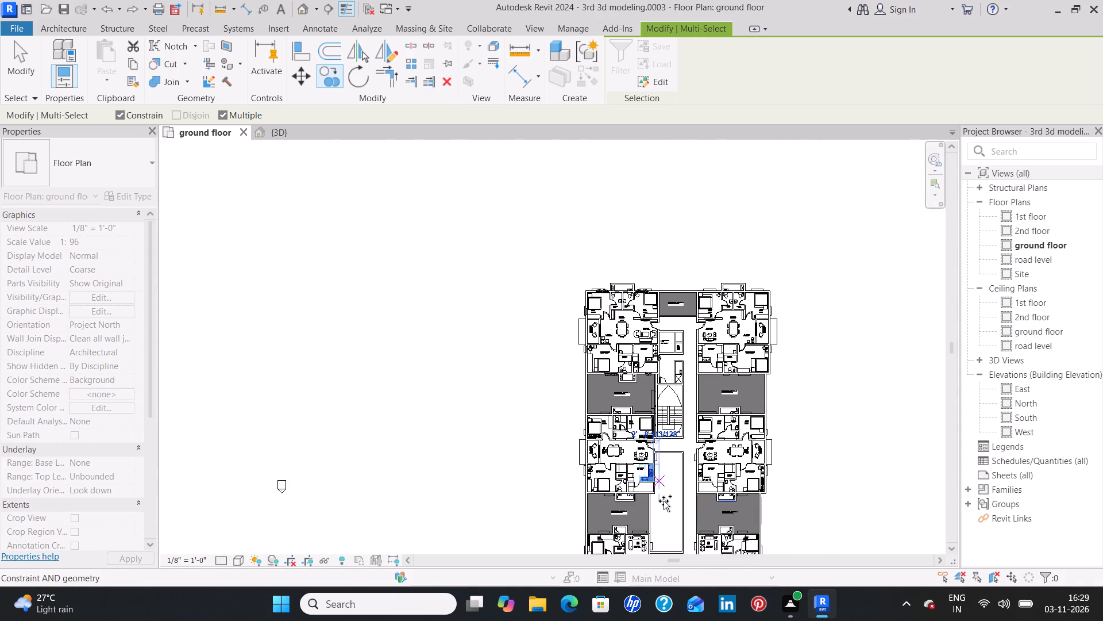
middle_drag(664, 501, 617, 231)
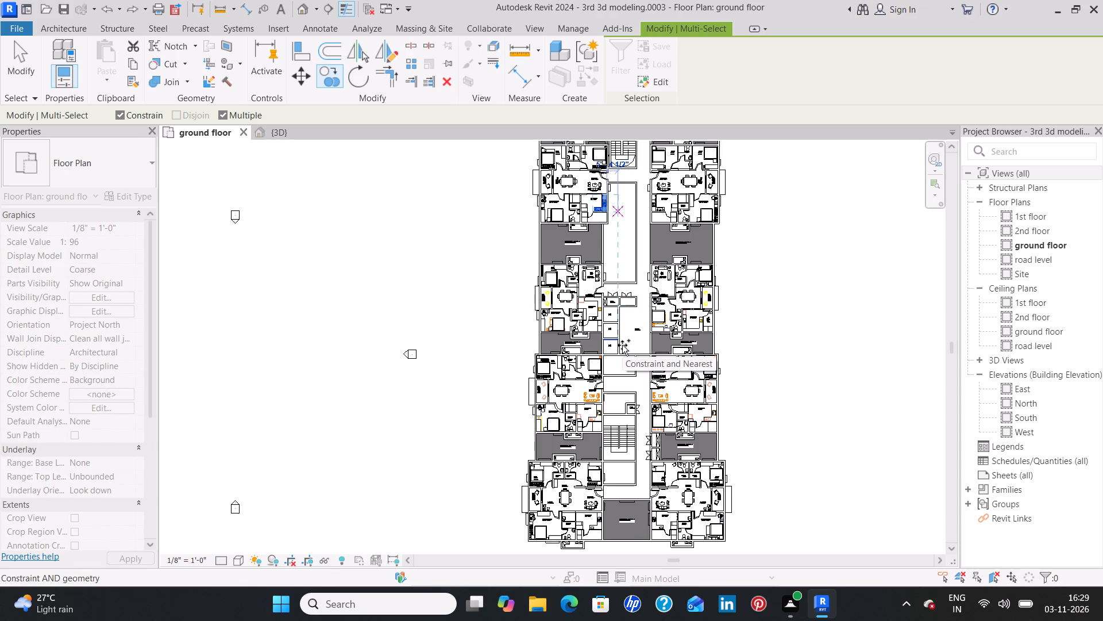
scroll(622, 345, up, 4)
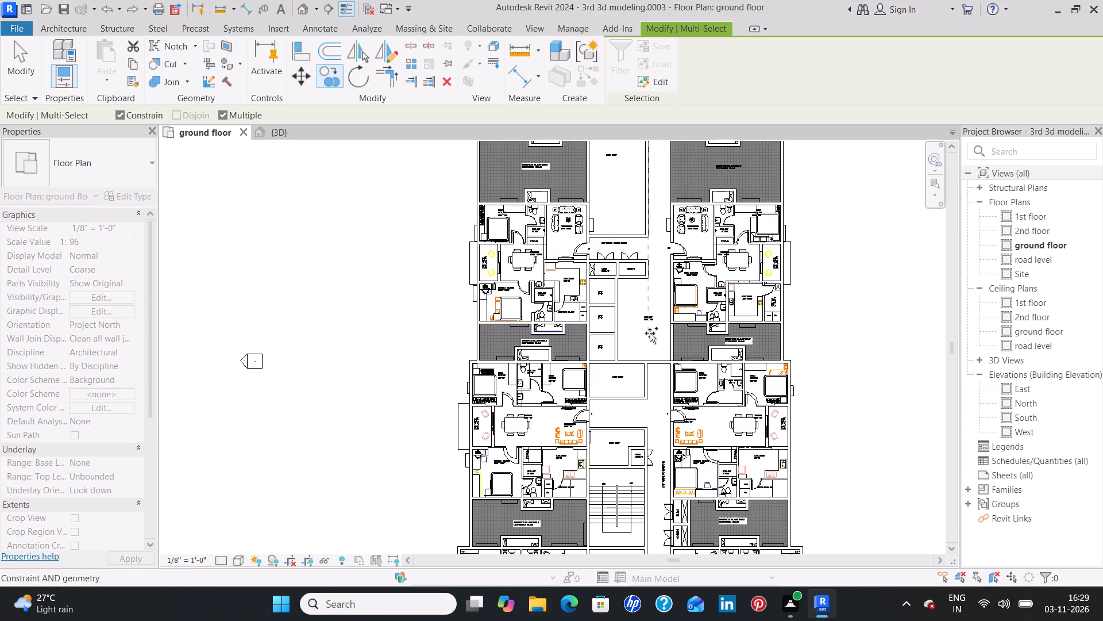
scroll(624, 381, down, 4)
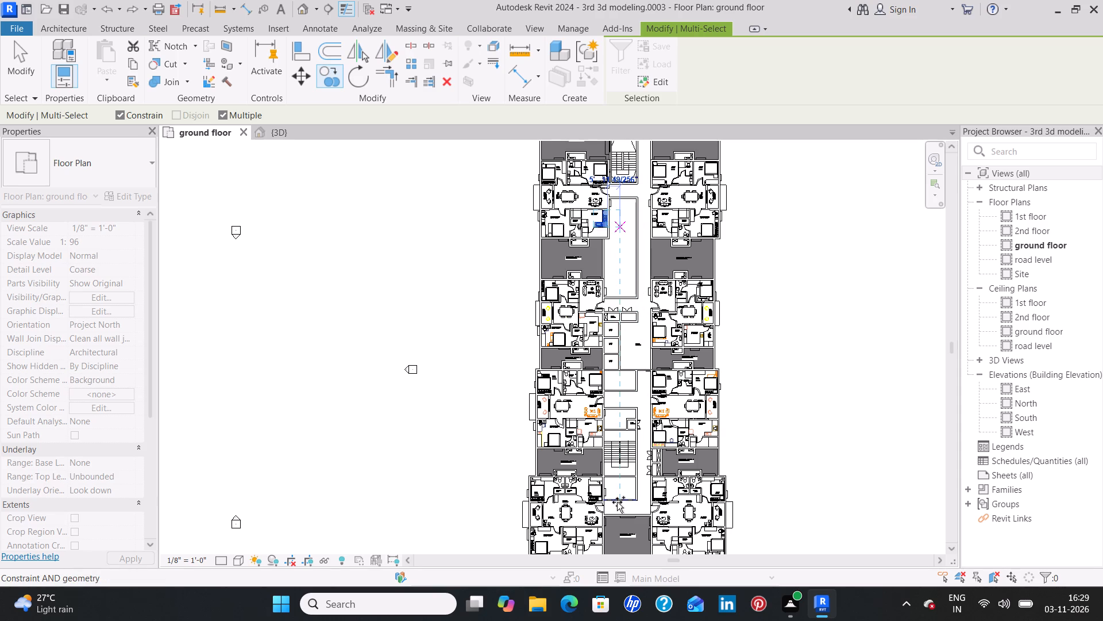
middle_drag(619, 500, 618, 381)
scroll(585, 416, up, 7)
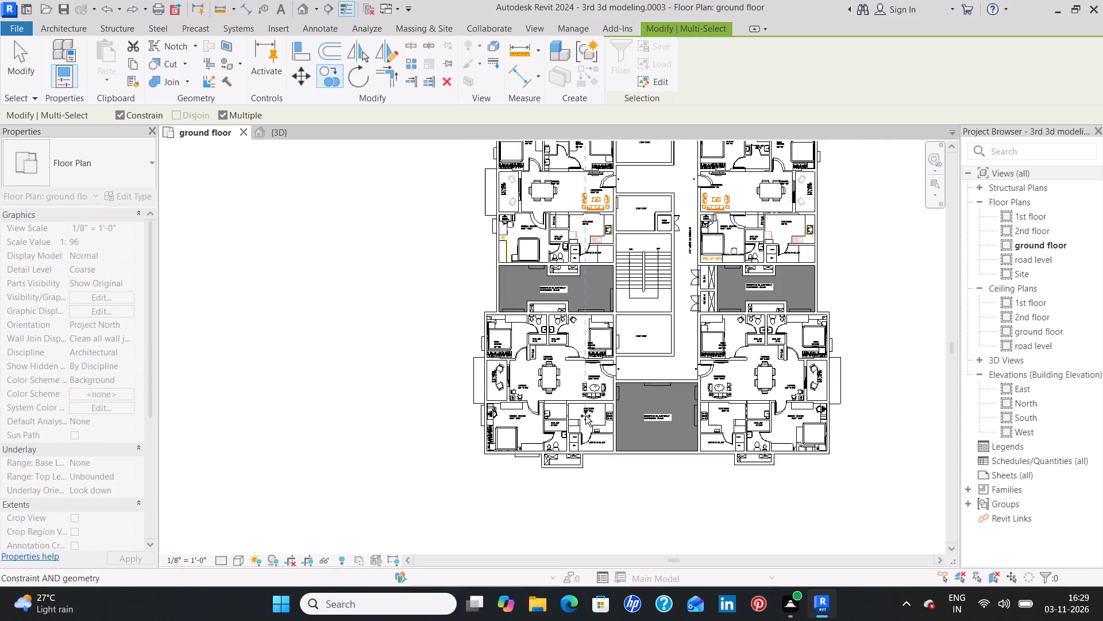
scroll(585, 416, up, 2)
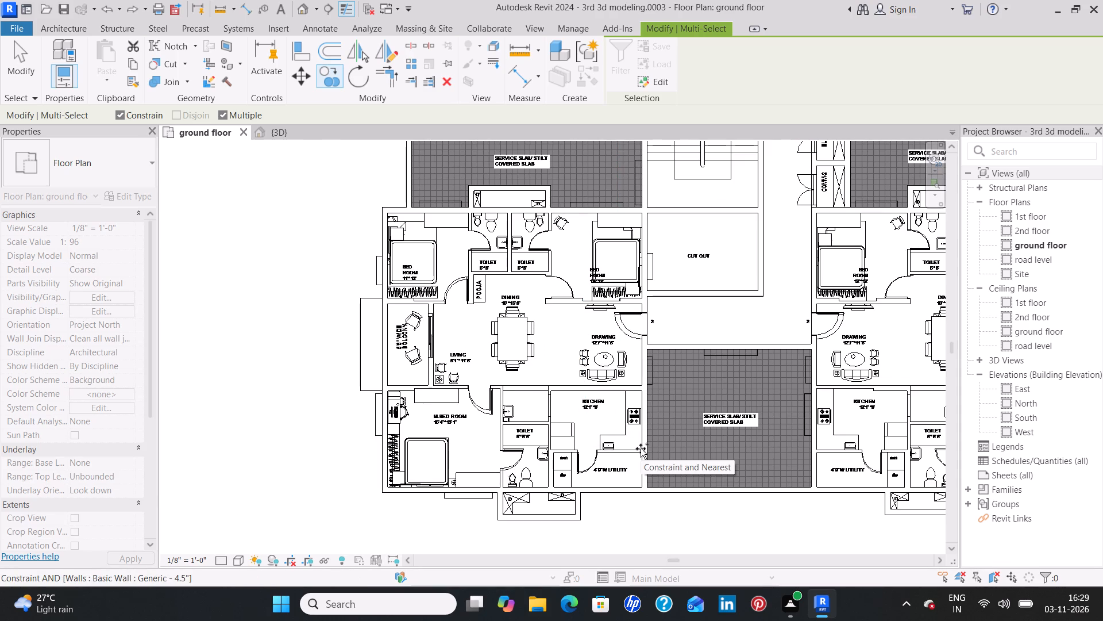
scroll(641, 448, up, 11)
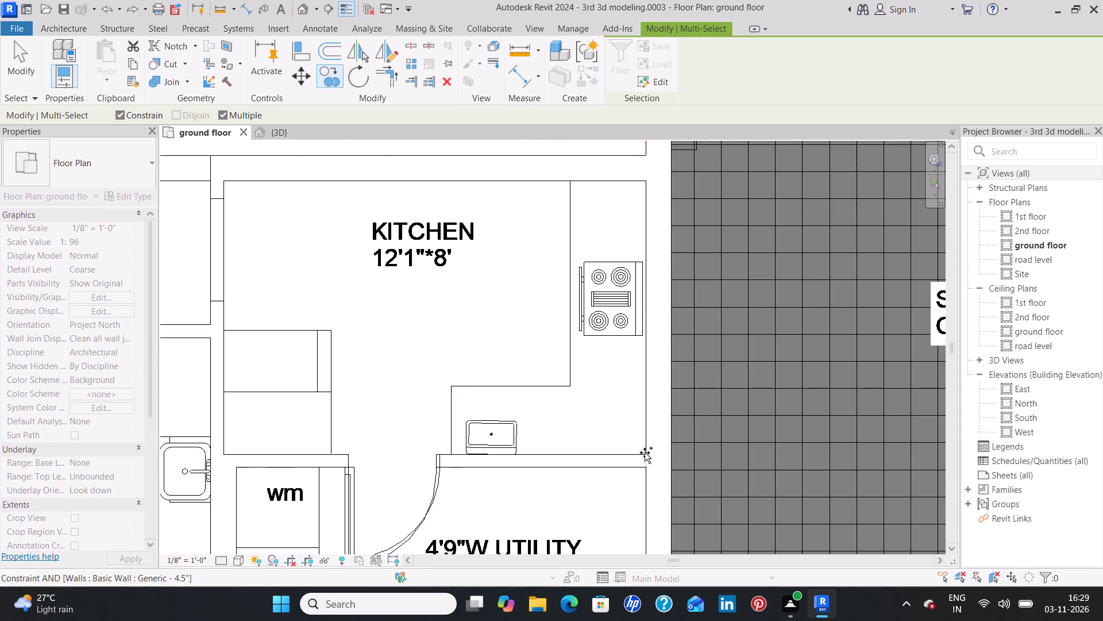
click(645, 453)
Check where the copied fittings landed by inspecting flat 3's and flat 6's kitchens, and end the copying.
scroll(533, 444, down, 4)
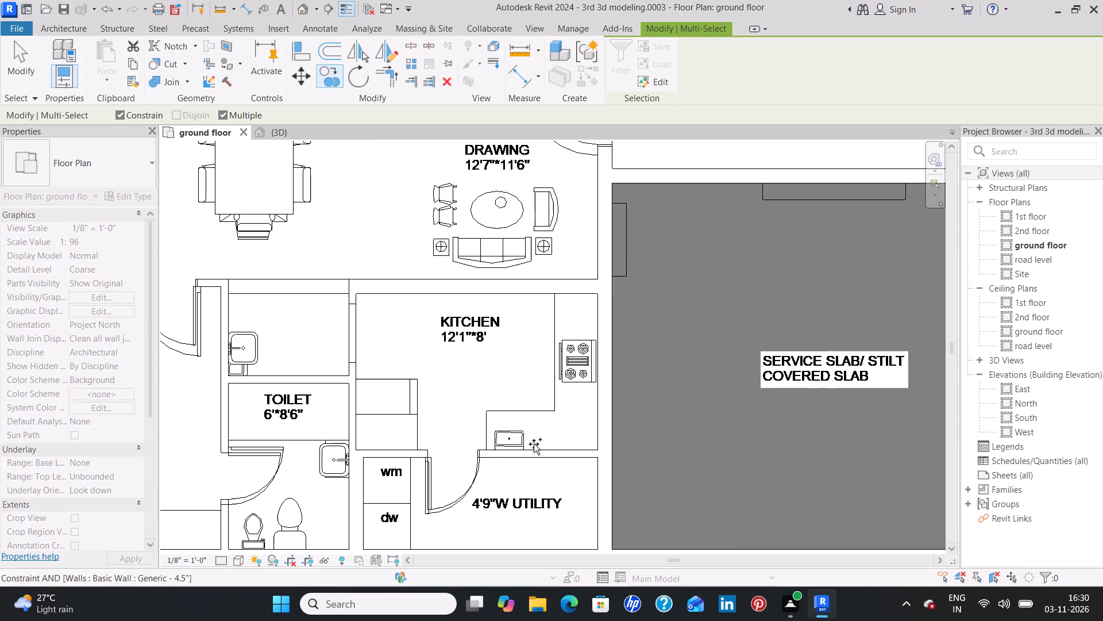
scroll(536, 442, down, 8)
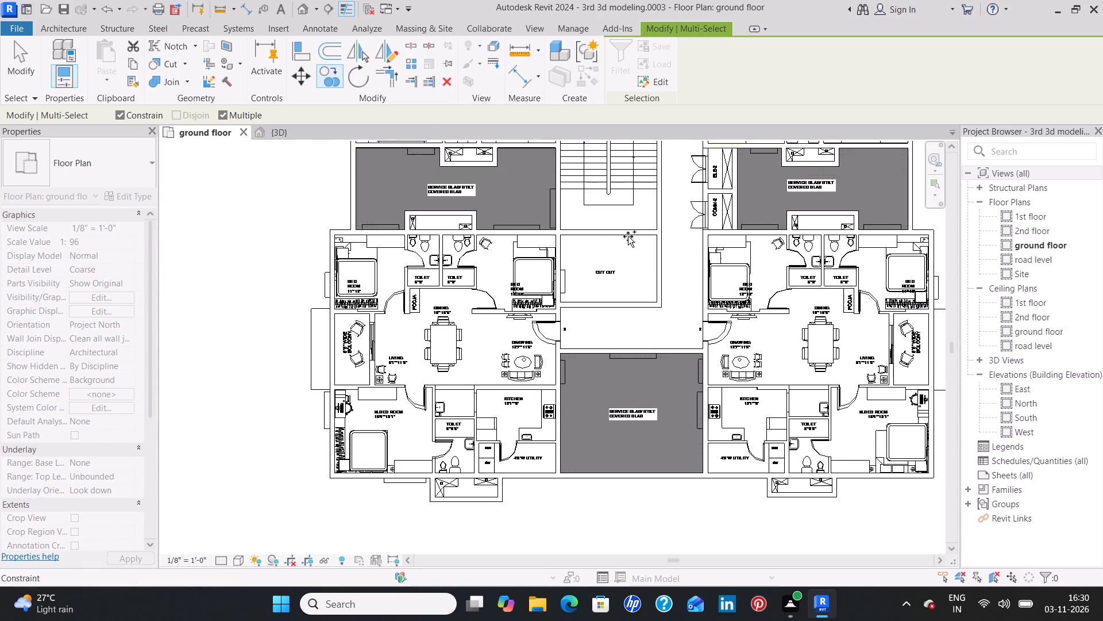
middle_drag(628, 236, 548, 538)
middle_drag(493, 292, 493, 532)
scroll(493, 384, down, 1)
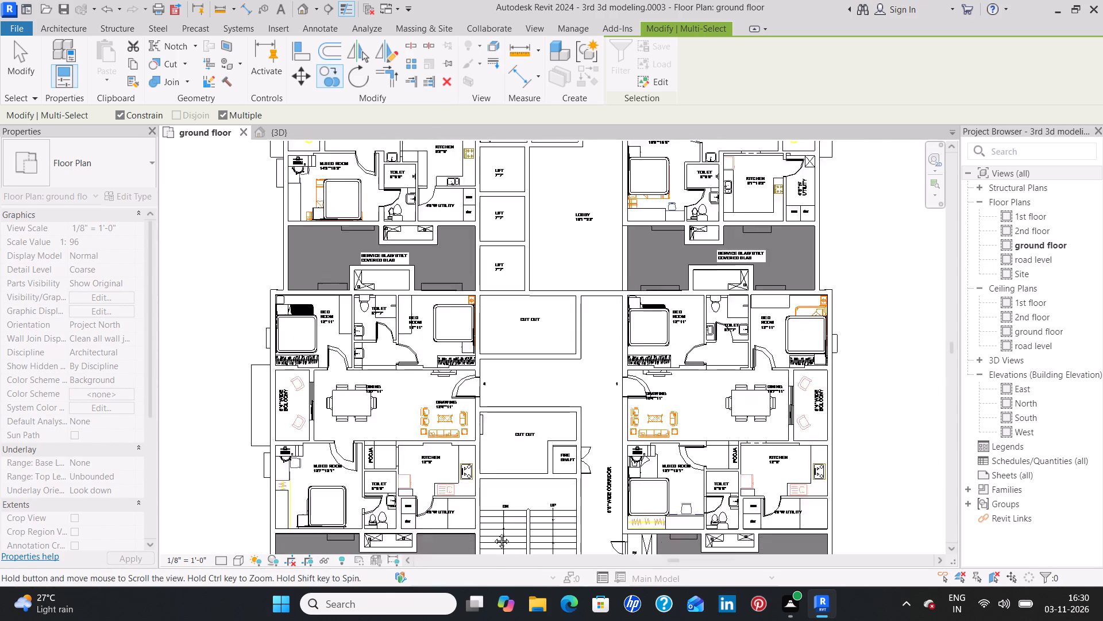
middle_drag(493, 532, 493, 586)
scroll(512, 392, down, 4)
middle_drag(508, 308, 503, 535)
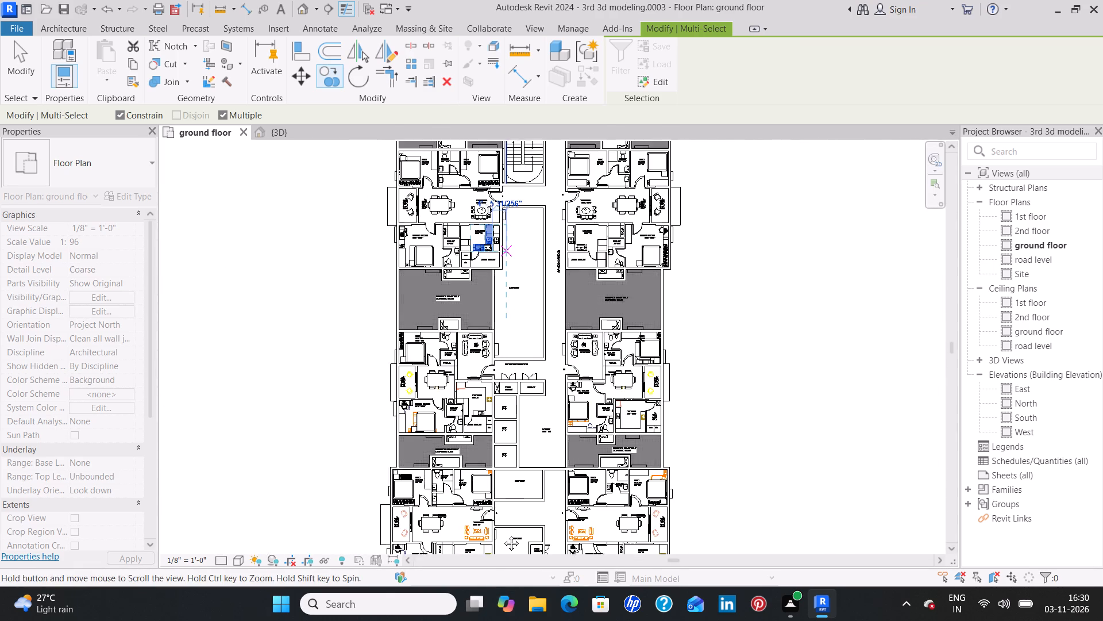
middle_drag(503, 535, 503, 535)
scroll(500, 493, up, 9)
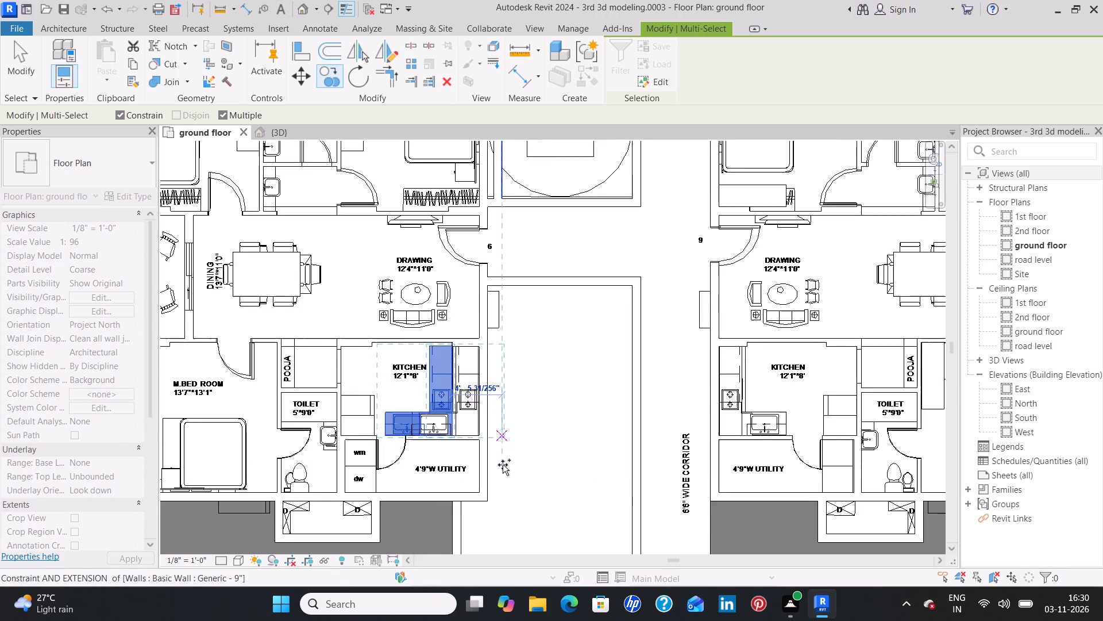
scroll(503, 464, up, 4)
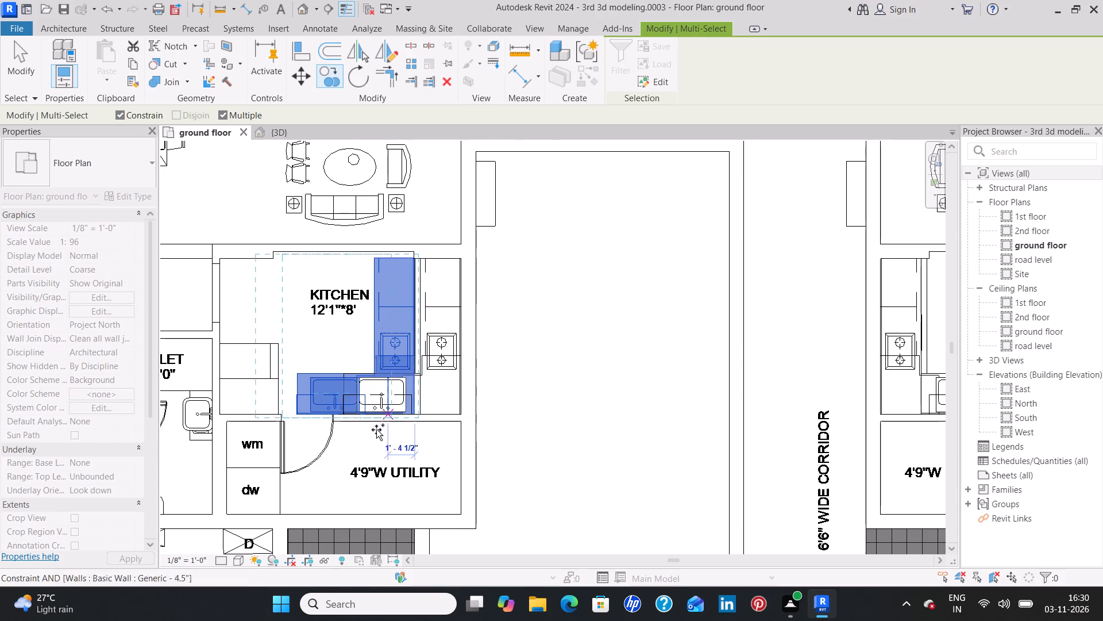
key(Escape)
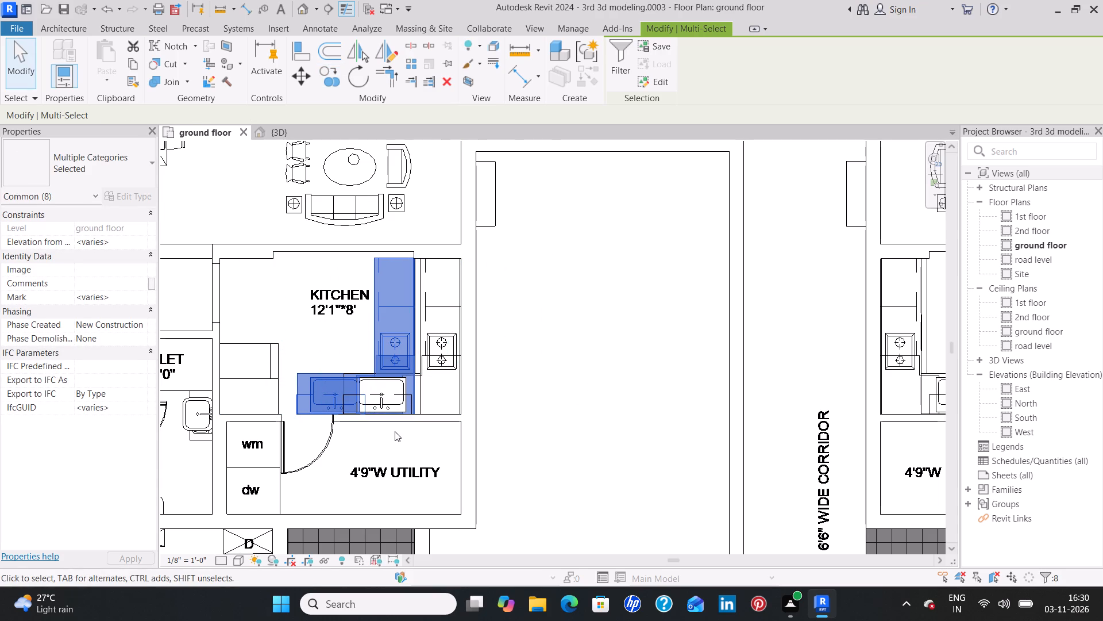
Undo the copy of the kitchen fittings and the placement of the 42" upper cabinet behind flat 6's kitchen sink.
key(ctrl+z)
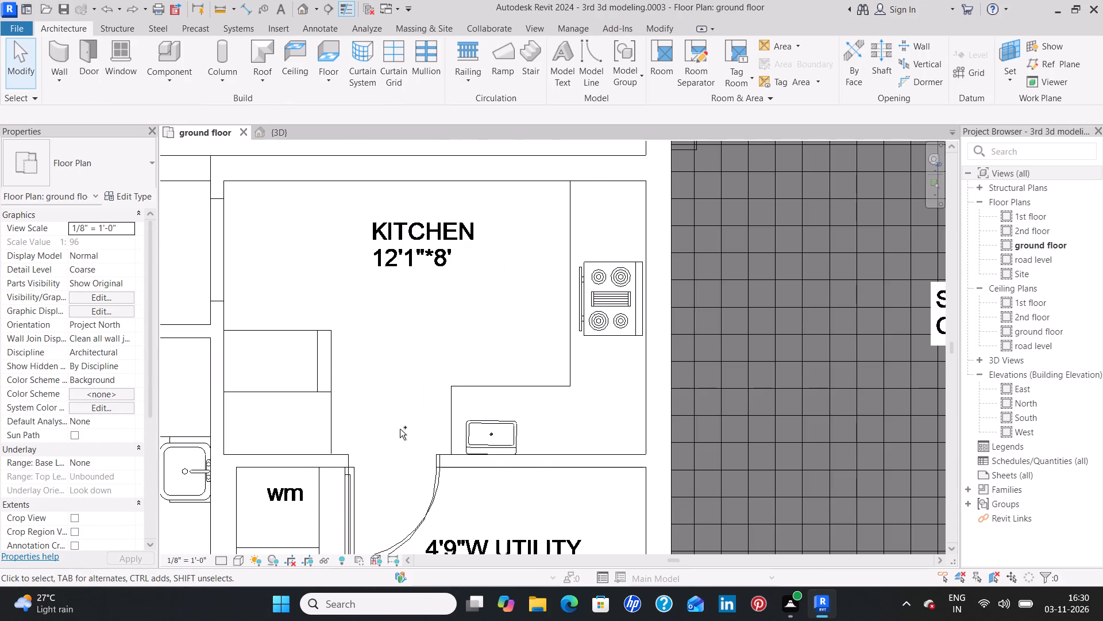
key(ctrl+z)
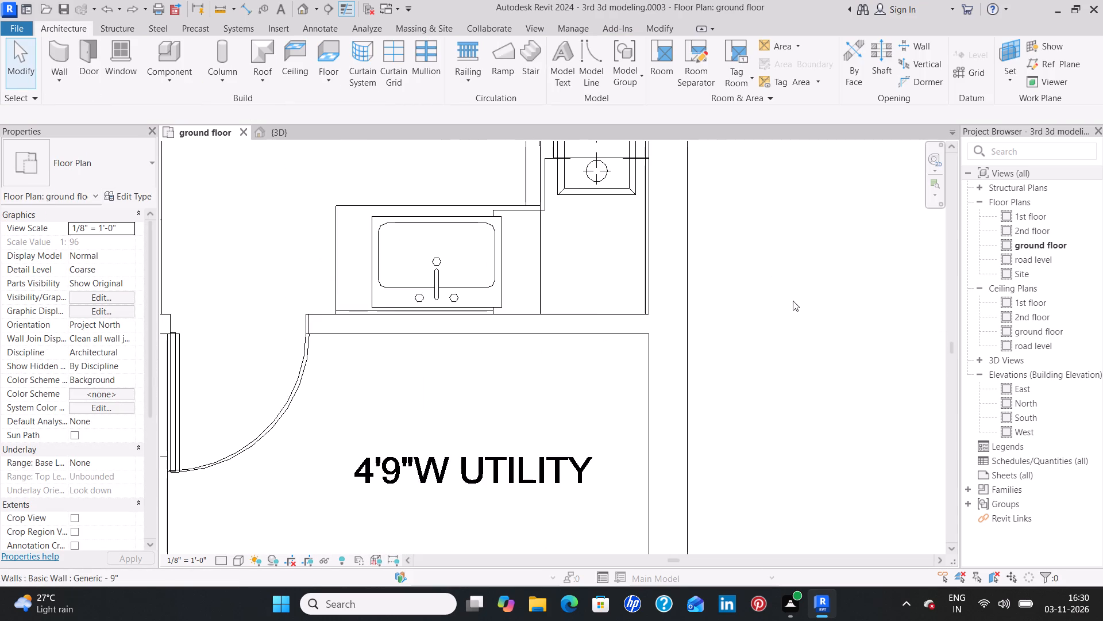
Create a similar 42" double-door upper cabinet from flat 7's kitchen and place it on flat 8's corridor-side kitchen wall, about 2'-2" from the drawing-room-side wall.
scroll(786, 308, down, 4)
middle_drag(815, 282, 749, 513)
scroll(724, 500, down, 5)
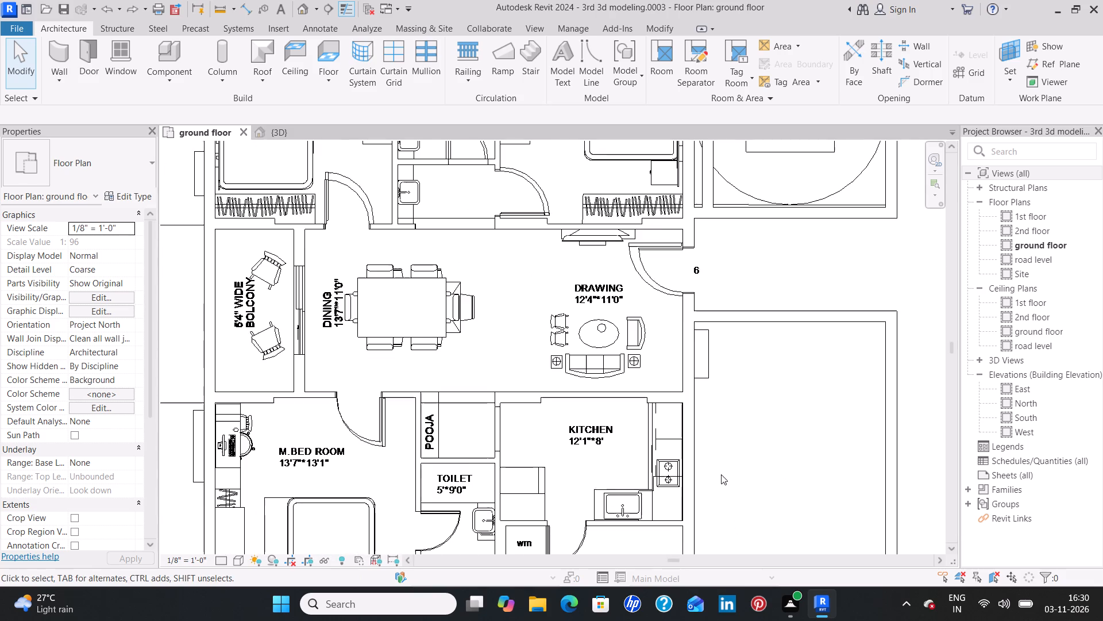
scroll(455, 296, down, 4)
middle_drag(526, 218, 485, 537)
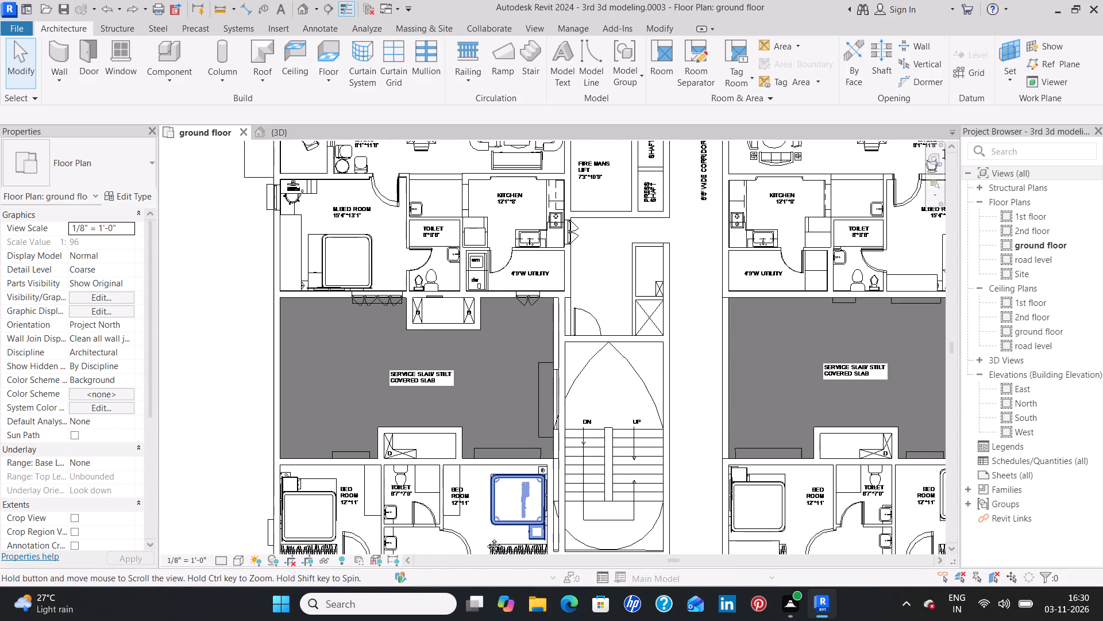
middle_drag(507, 256, 410, 462)
scroll(423, 436, up, 3)
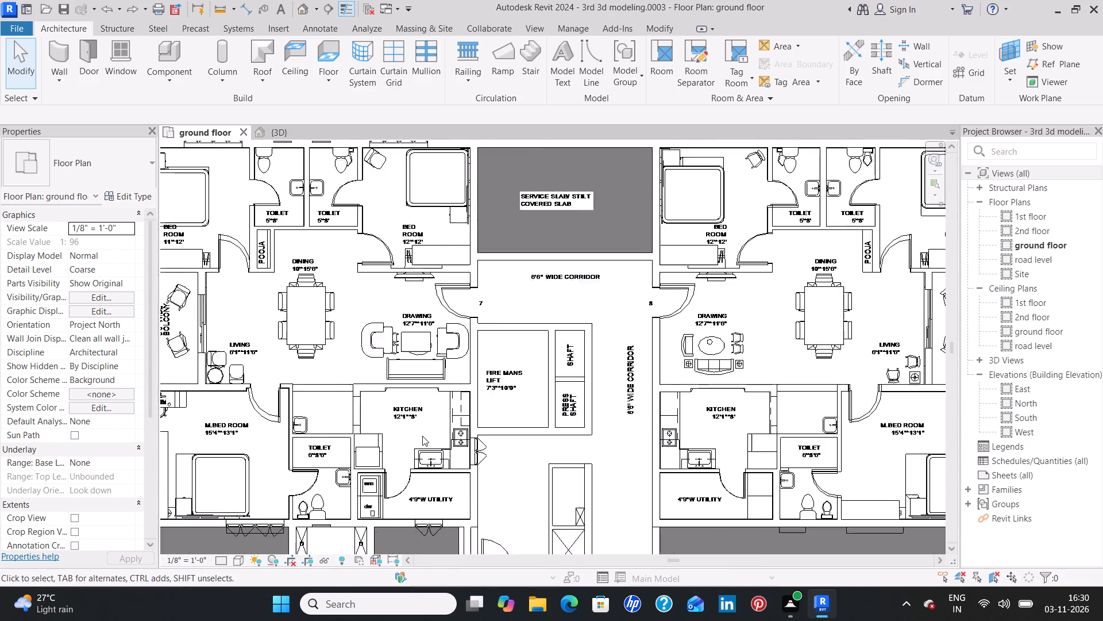
scroll(423, 447, up, 1)
middle_drag(437, 474, 429, 361)
scroll(433, 356, up, 4)
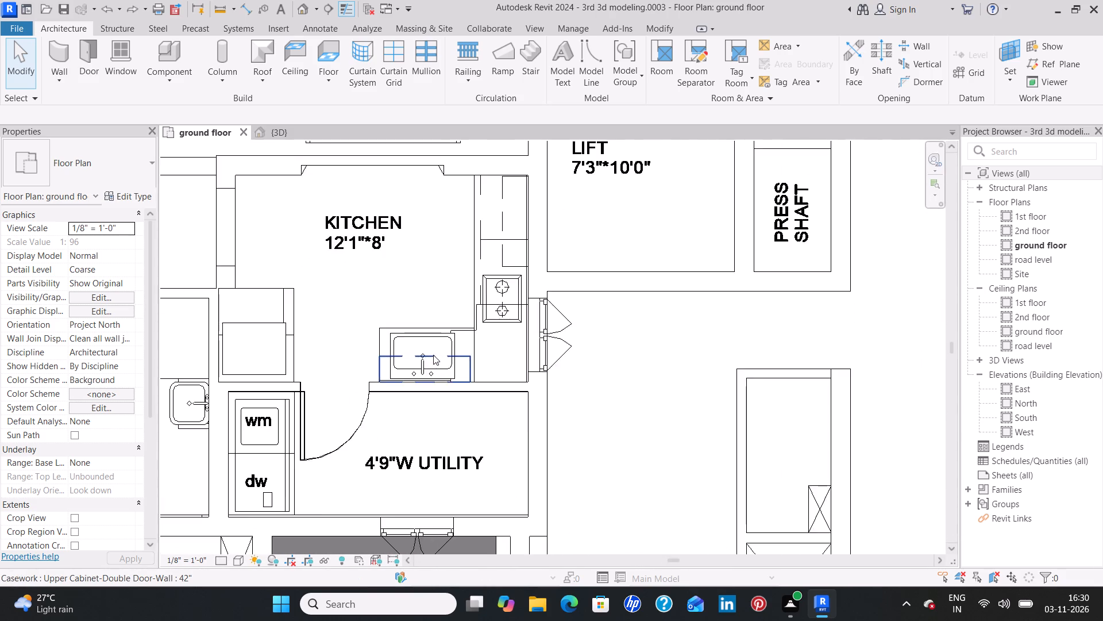
scroll(433, 355, up, 3)
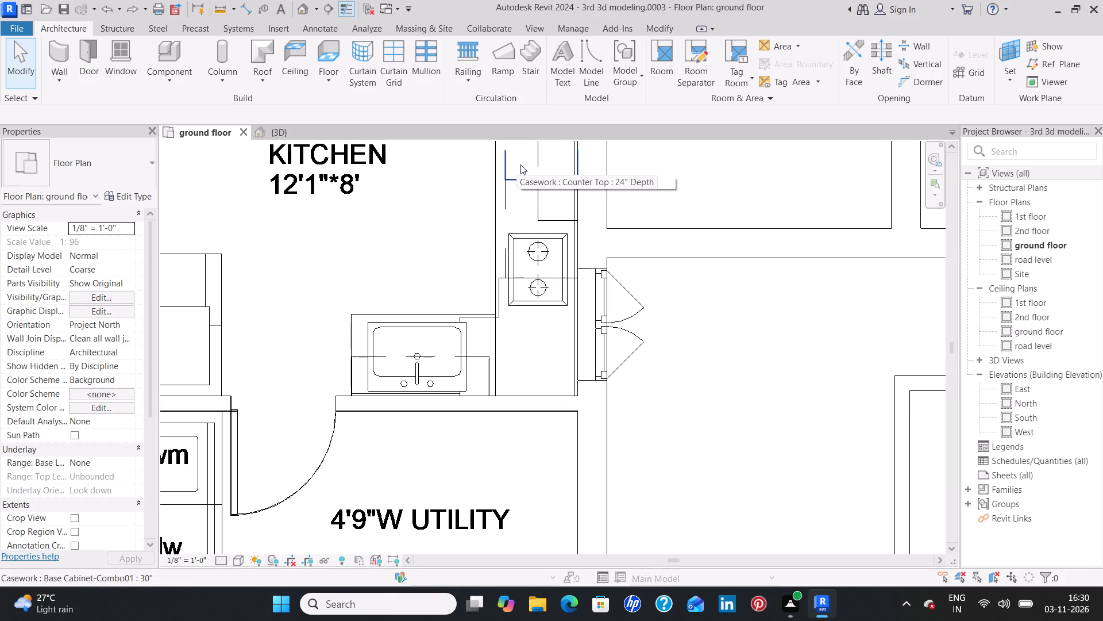
middle_drag(544, 203, 462, 359)
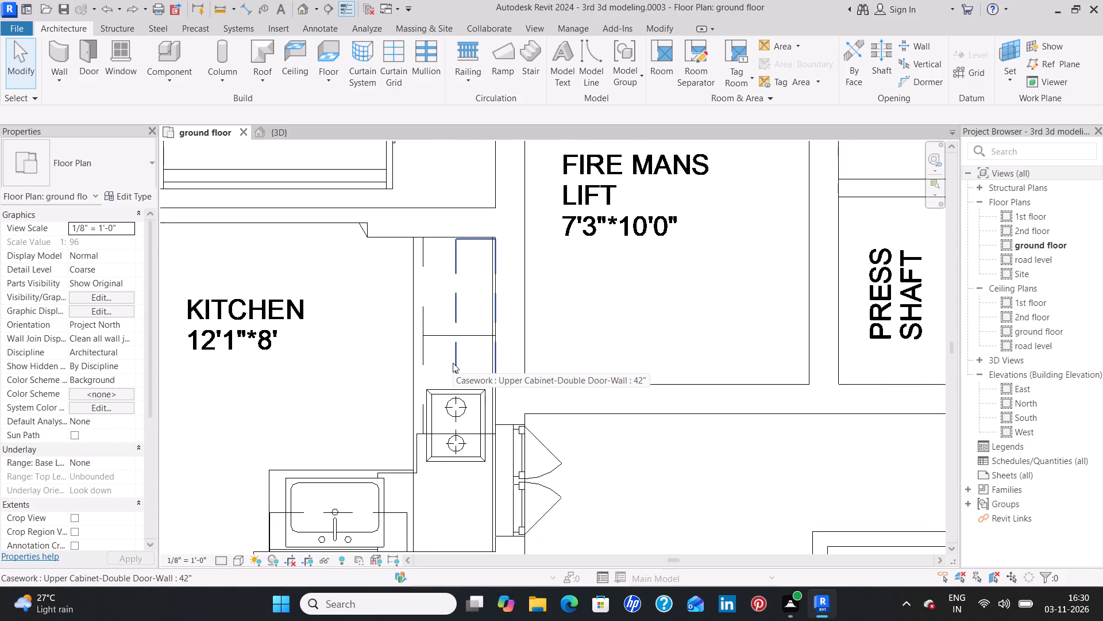
click(453, 363)
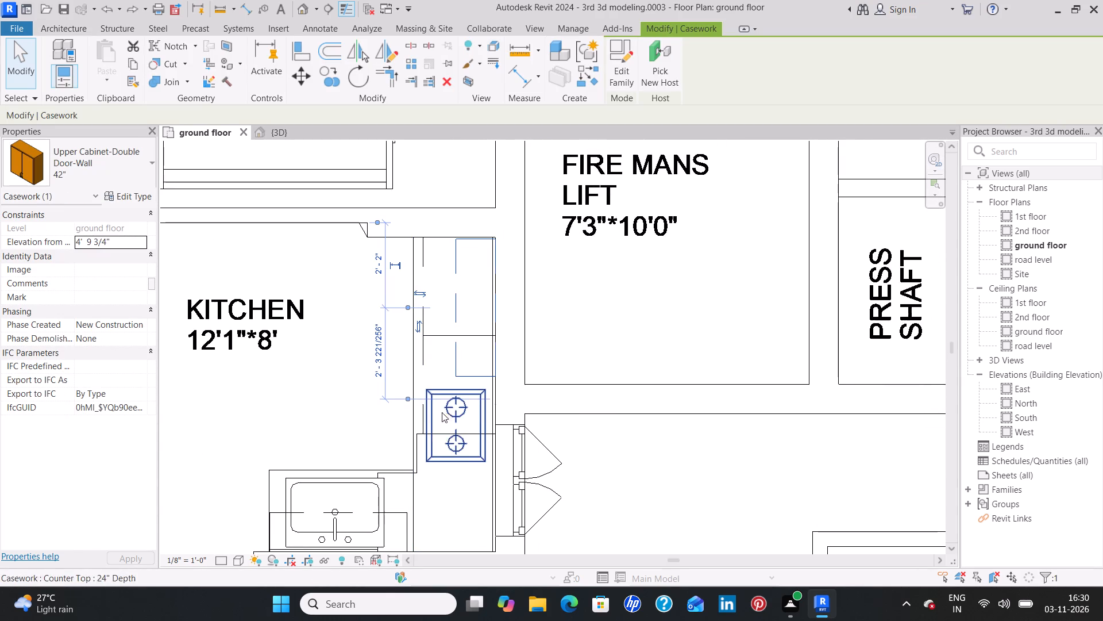
text(cs)
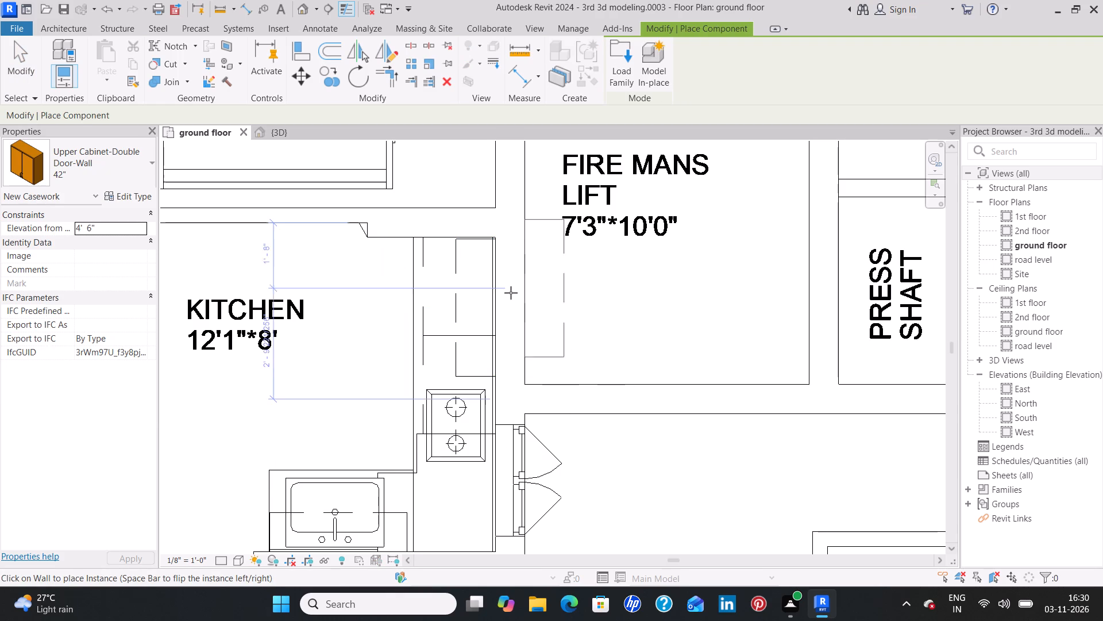
scroll(812, 347, down, 4)
middle_drag(819, 359, 618, 381)
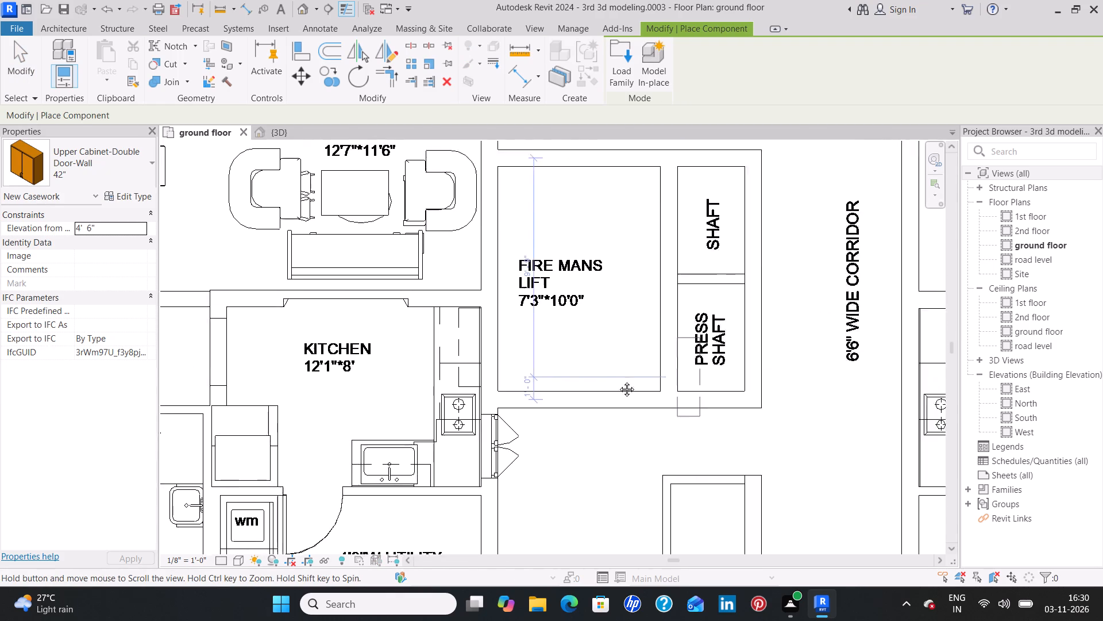
middle_drag(618, 381, 360, 381)
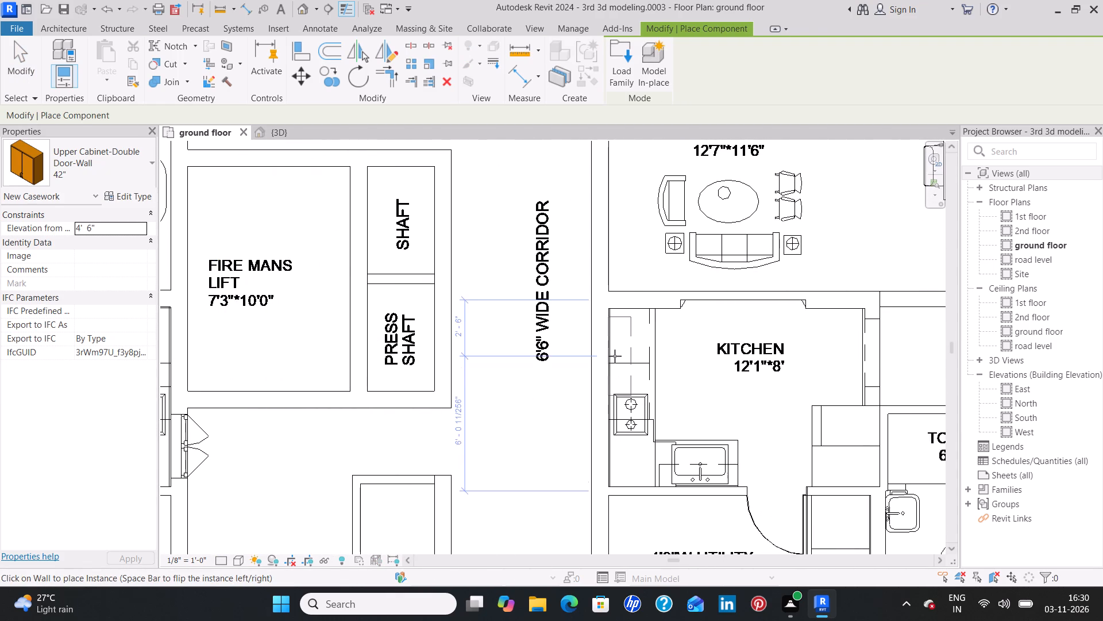
scroll(618, 350, up, 3)
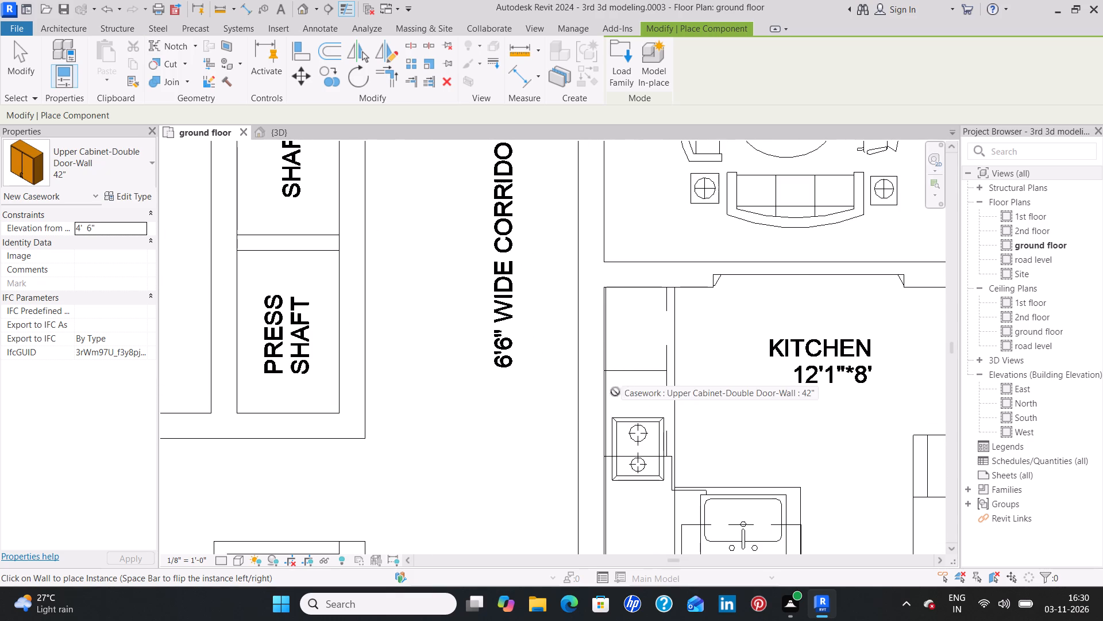
click(599, 348)
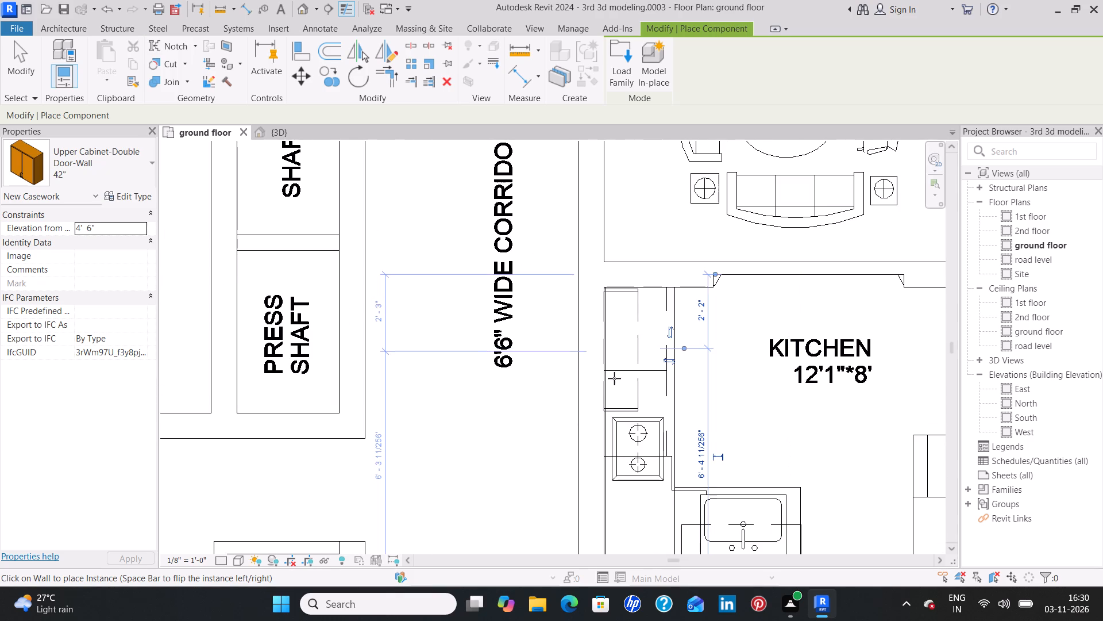
Place another 42" double-door upper cabinet on flat 9's corridor-side kitchen wall, beside the cooktop, about 2'-2" from the drawing-room-side wall.
scroll(637, 479, down, 7)
middle_drag(628, 503, 628, 503)
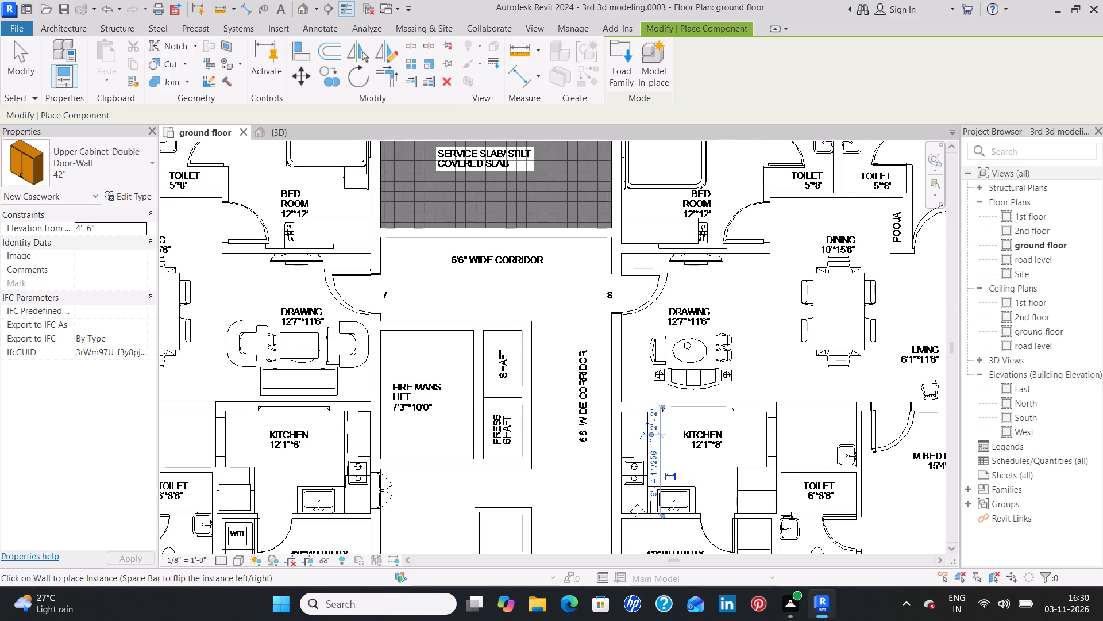
middle_drag(628, 503, 591, 195)
middle_drag(684, 474, 666, 211)
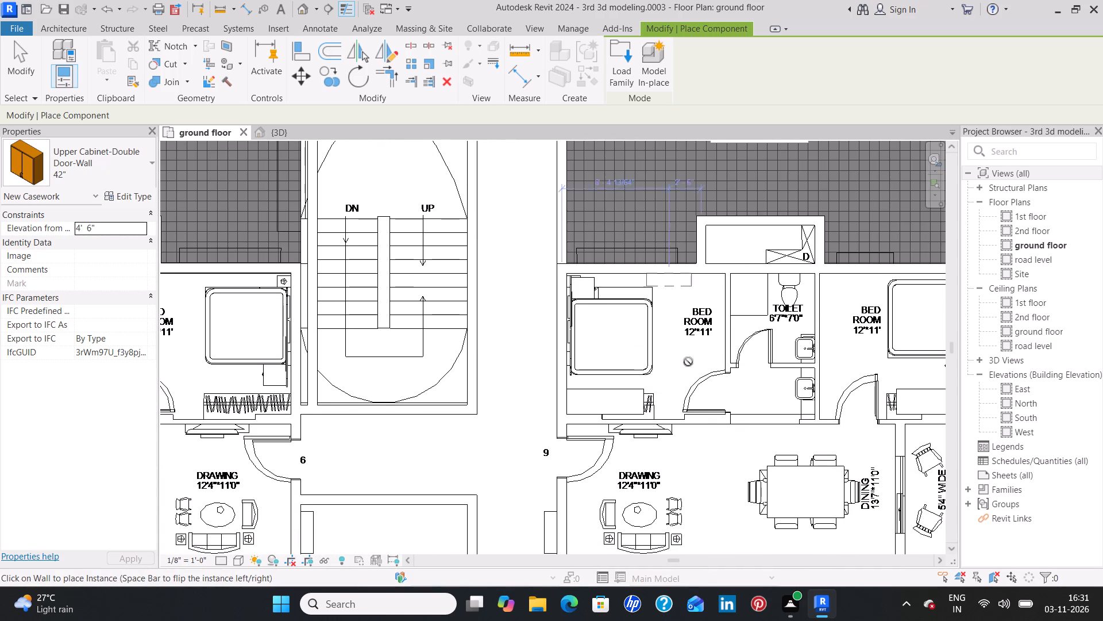
middle_drag(796, 435, 739, 214)
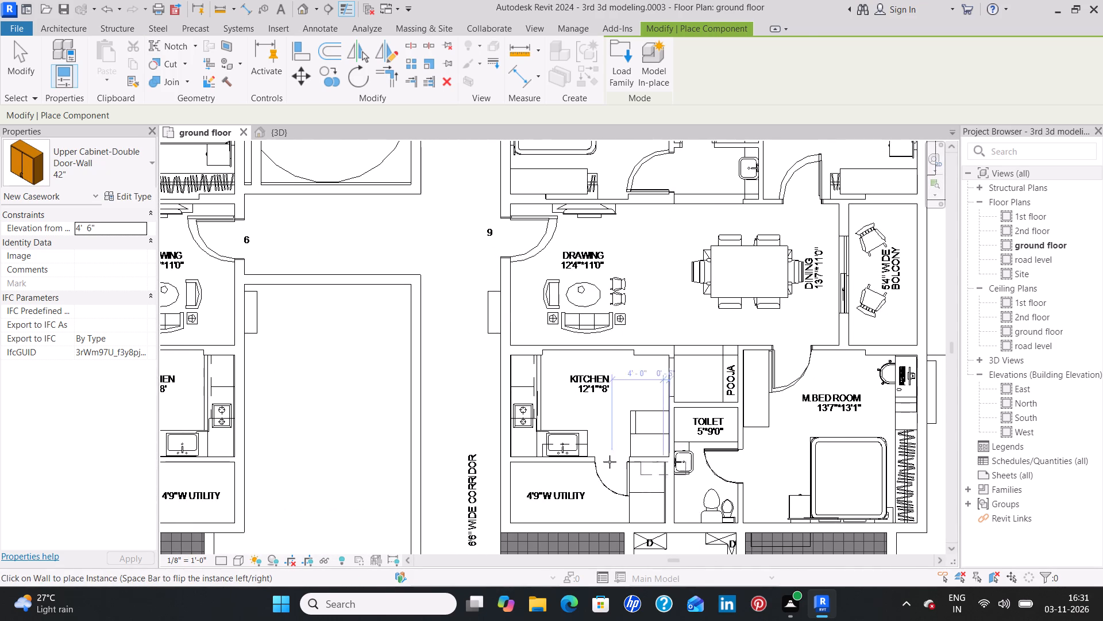
scroll(513, 380, up, 3)
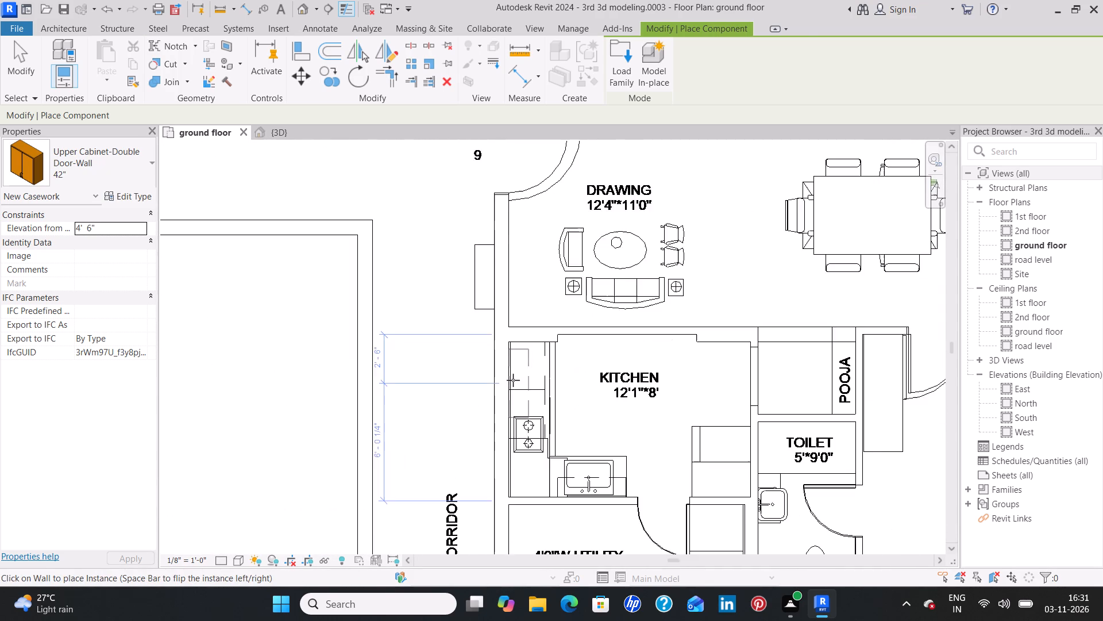
scroll(513, 380, up, 5)
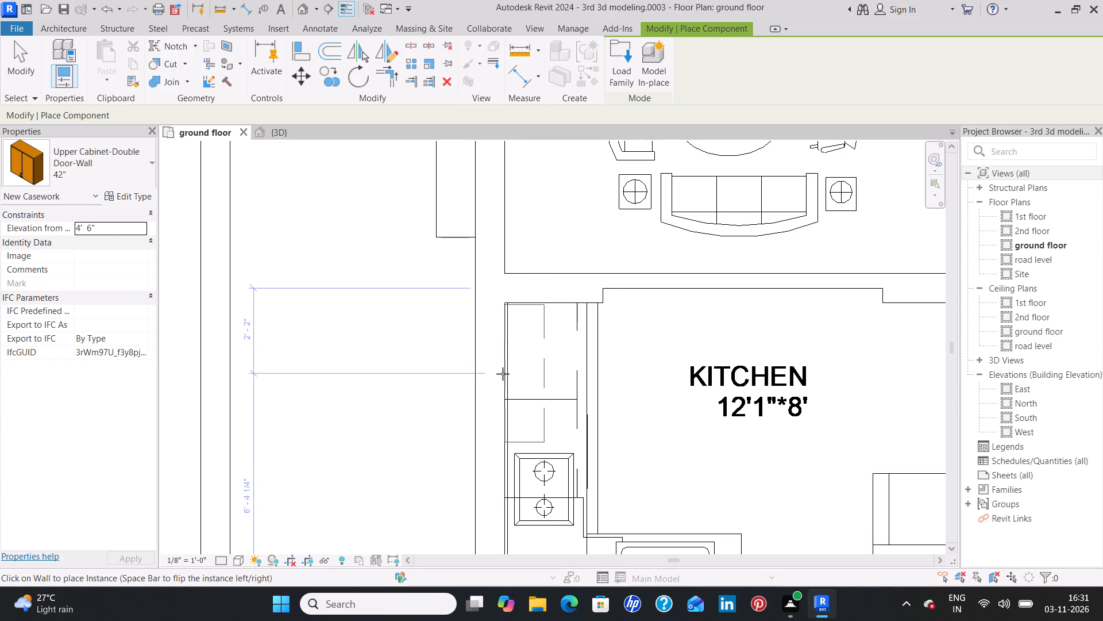
click(503, 374)
Place a 42" double-door upper cabinet on flat 6's kitchen wall beside the cooktop, about 2'-2" from the drawing-room-side wall.
scroll(569, 430, down, 8)
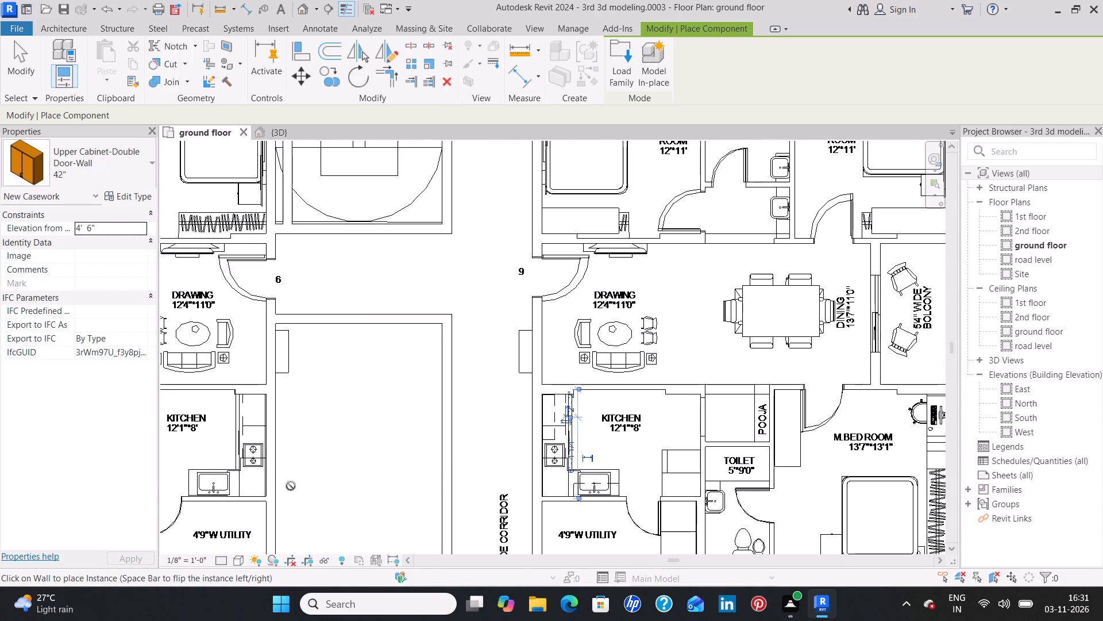
middle_drag(295, 455, 653, 433)
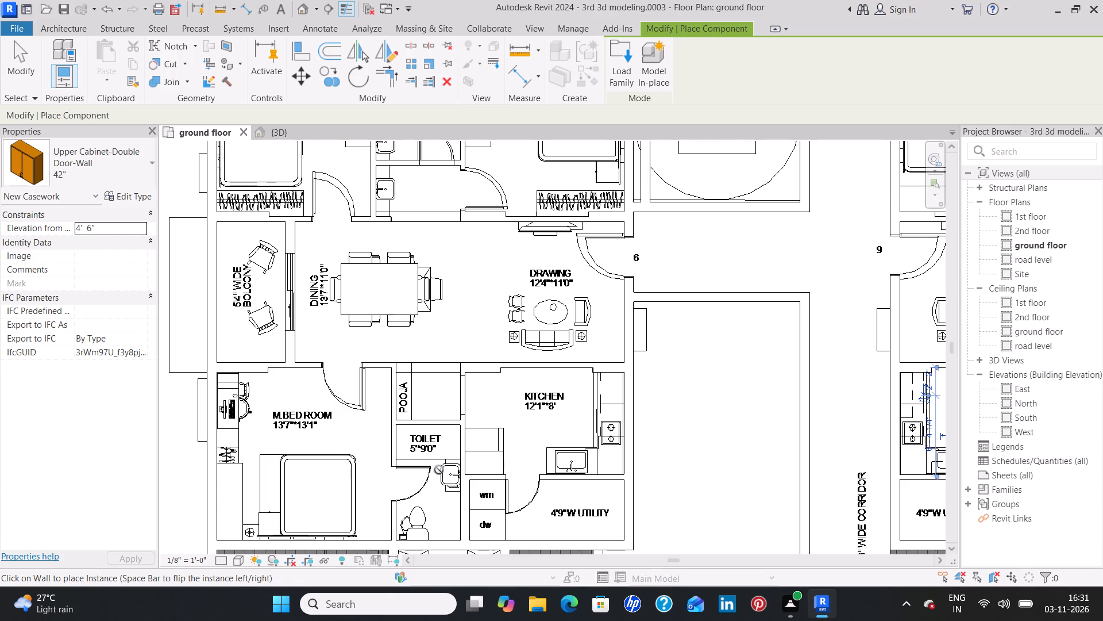
scroll(615, 398, up, 8)
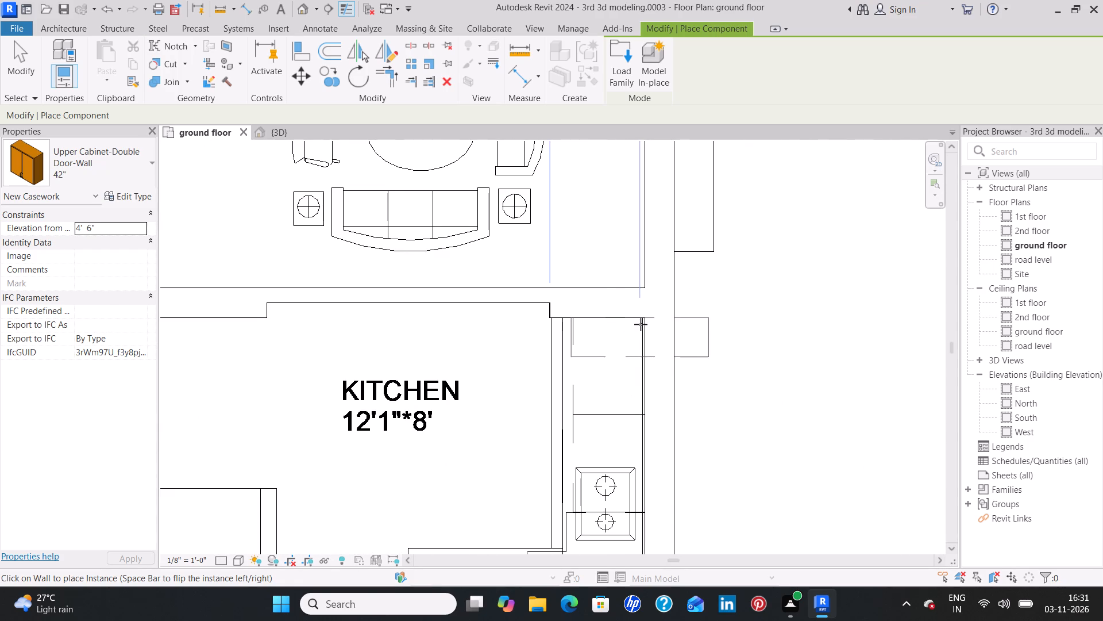
click(644, 388)
Place a 42" double-door upper cabinet behind the sink in flat 6's kitchen, on the wall shared with the utility.
scroll(530, 467, down, 7)
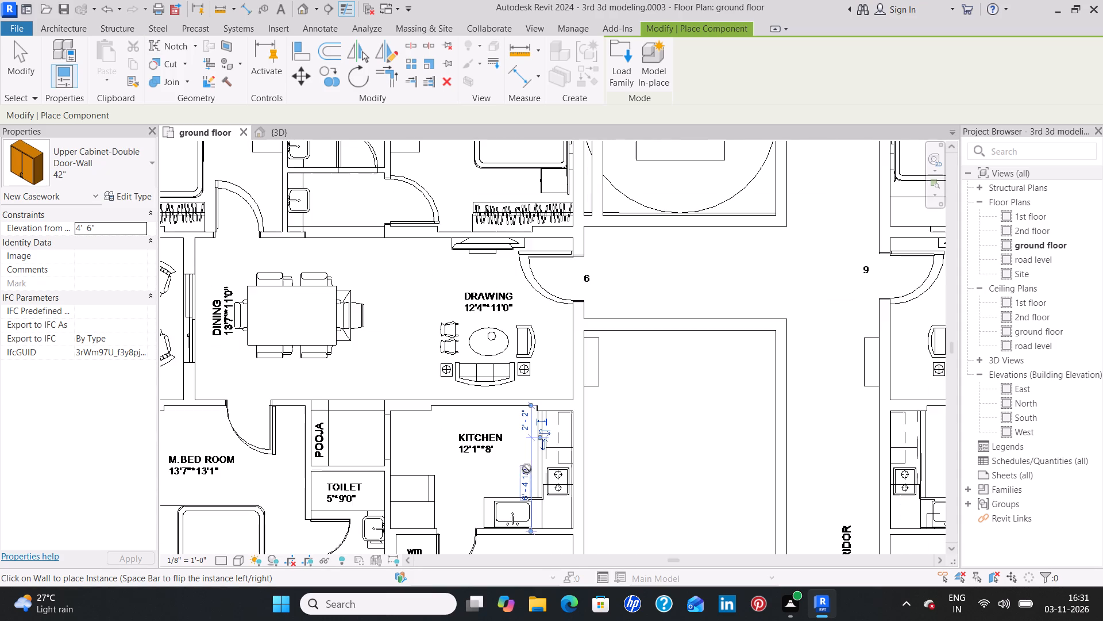
scroll(510, 526, up, 2)
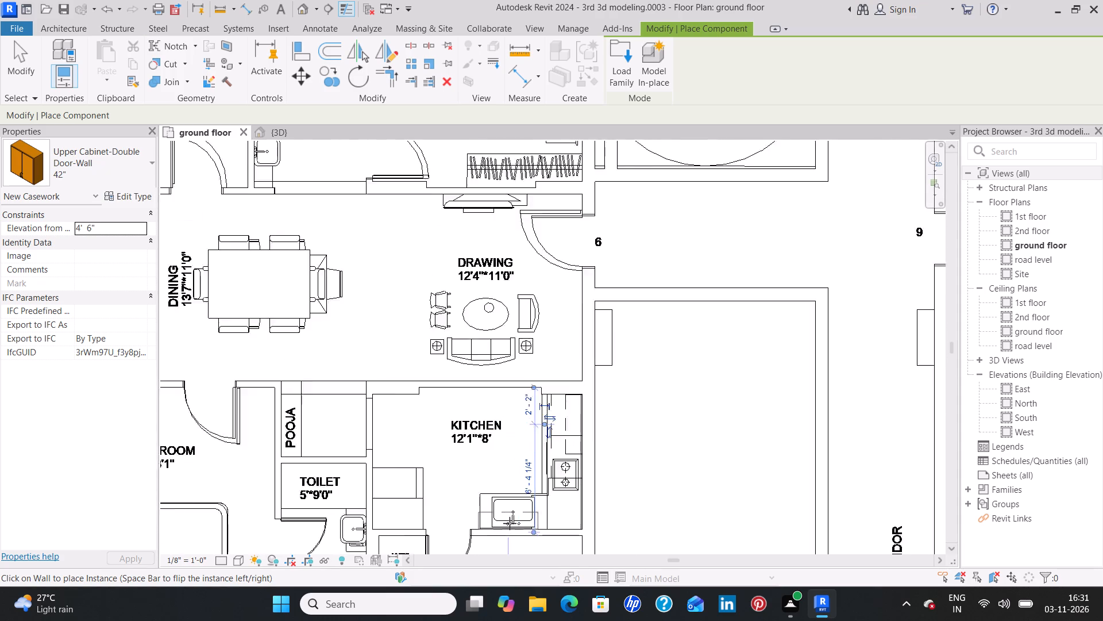
scroll(510, 523, up, 5)
middle_drag(519, 494, 499, 344)
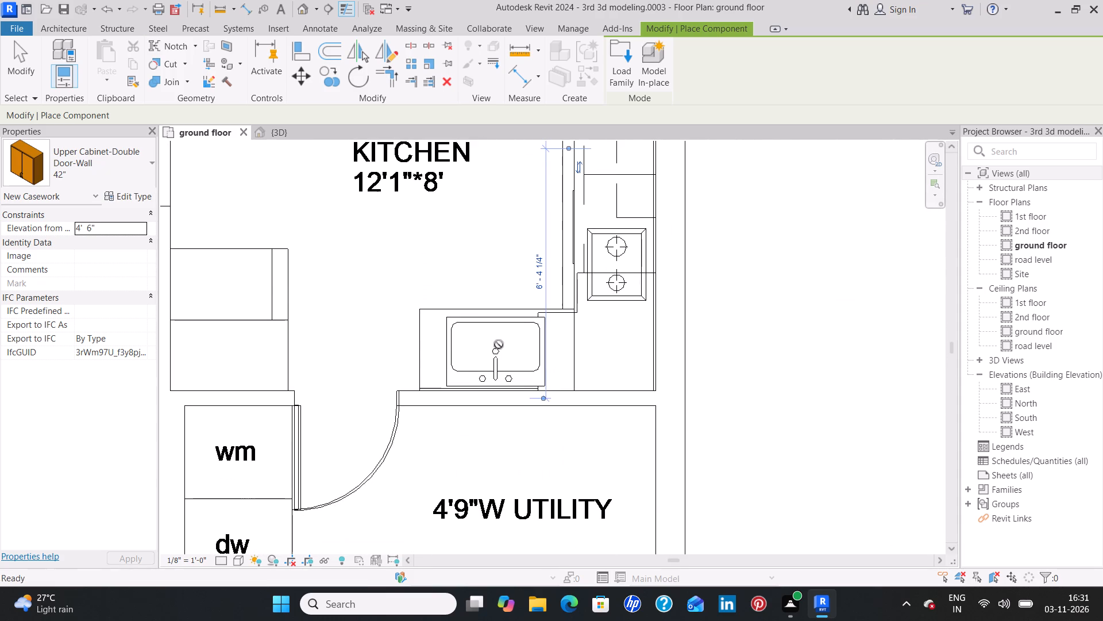
click(490, 390)
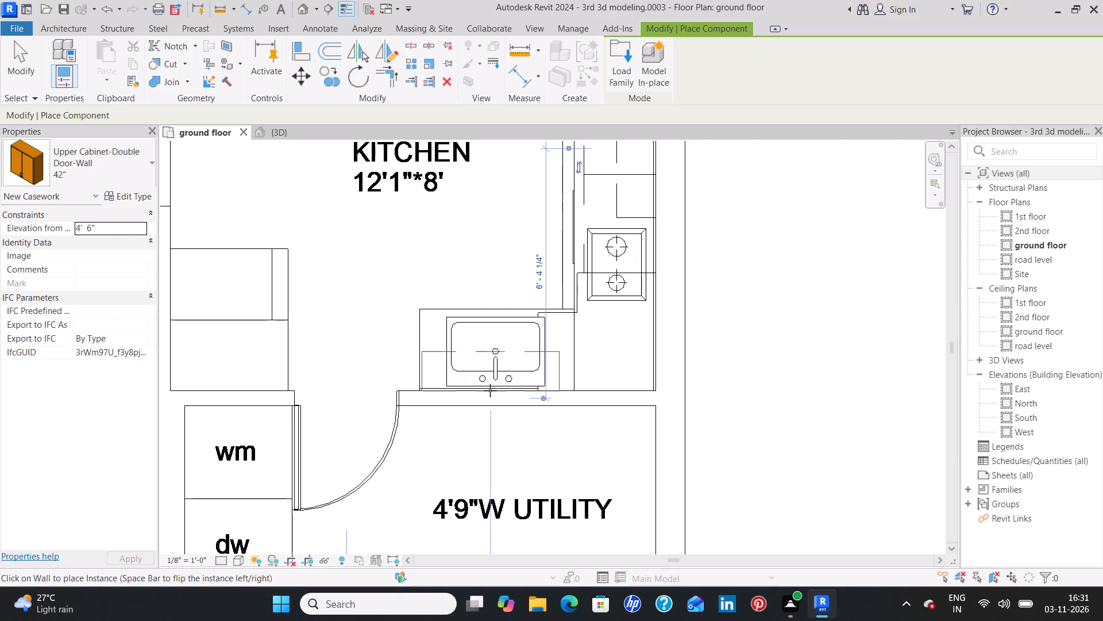
Look over the flats beyond flats 6 and 9, across the service slabs and cut-out, and end the cabinet placement.
scroll(576, 444, down, 8)
middle_drag(762, 434, 755, 436)
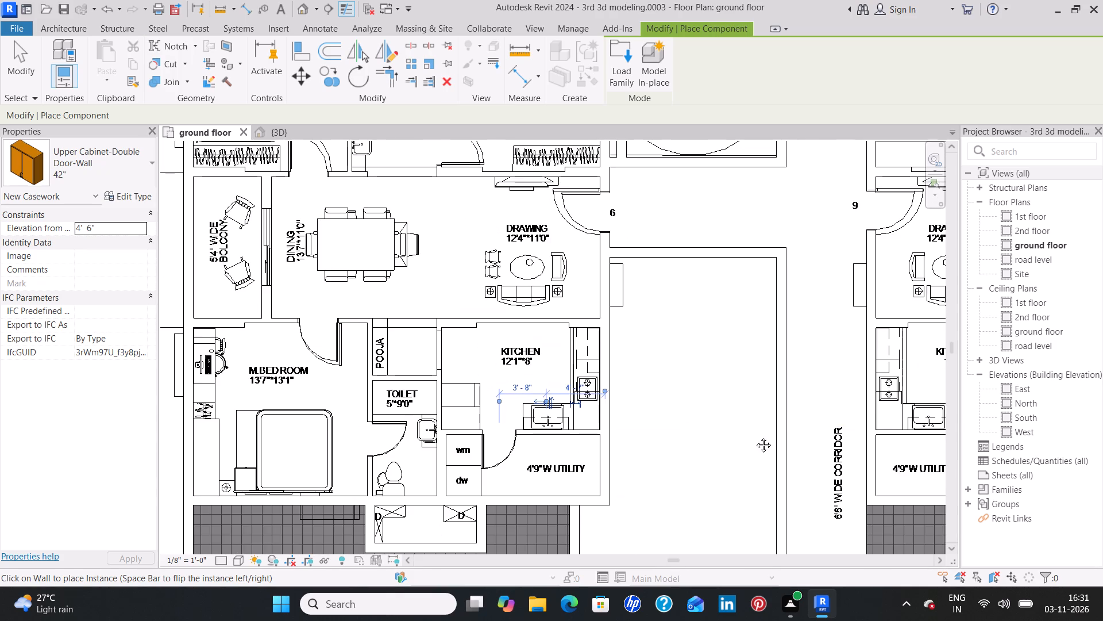
middle_drag(755, 436, 512, 402)
scroll(508, 402, down, 4)
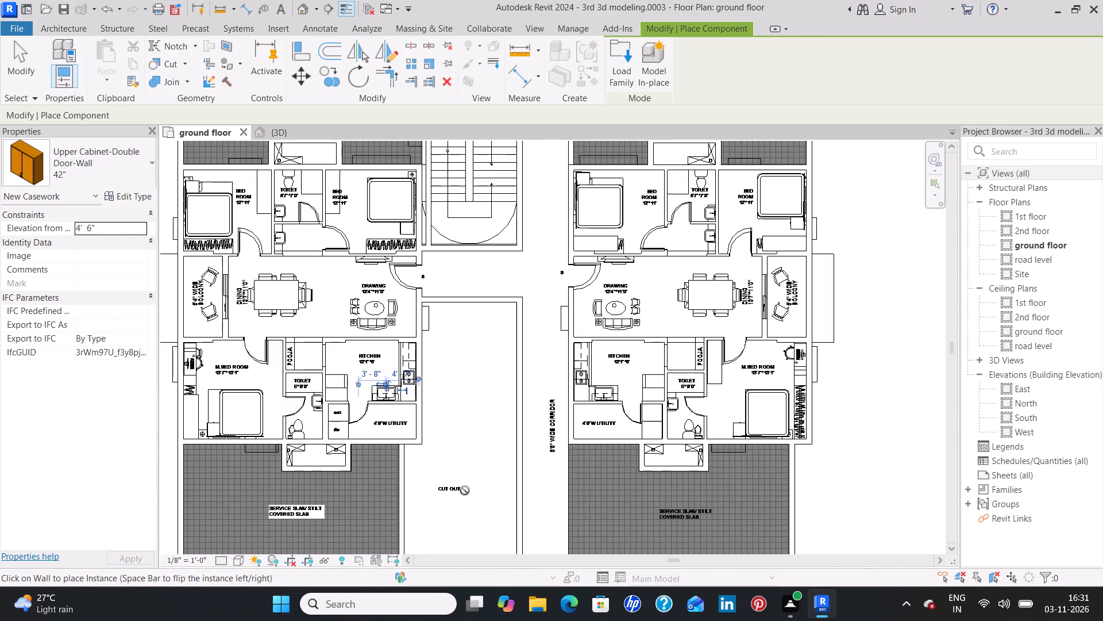
middle_drag(461, 496, 460, 294)
middle_drag(446, 436, 446, 416)
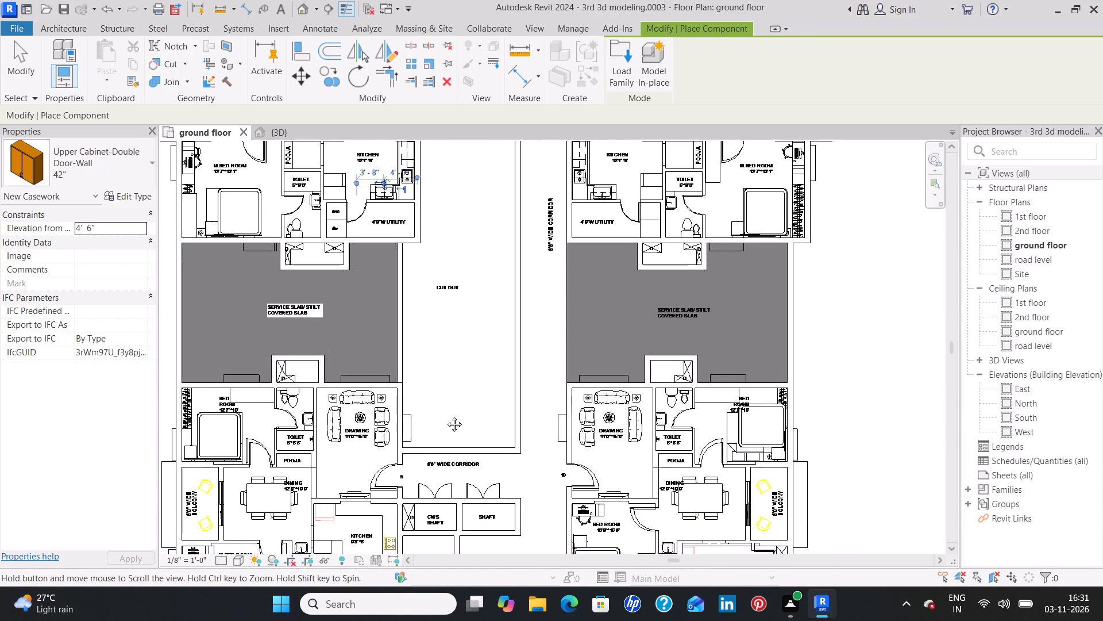
middle_drag(446, 416, 452, 317)
middle_drag(455, 248, 418, 442)
key(Escape)
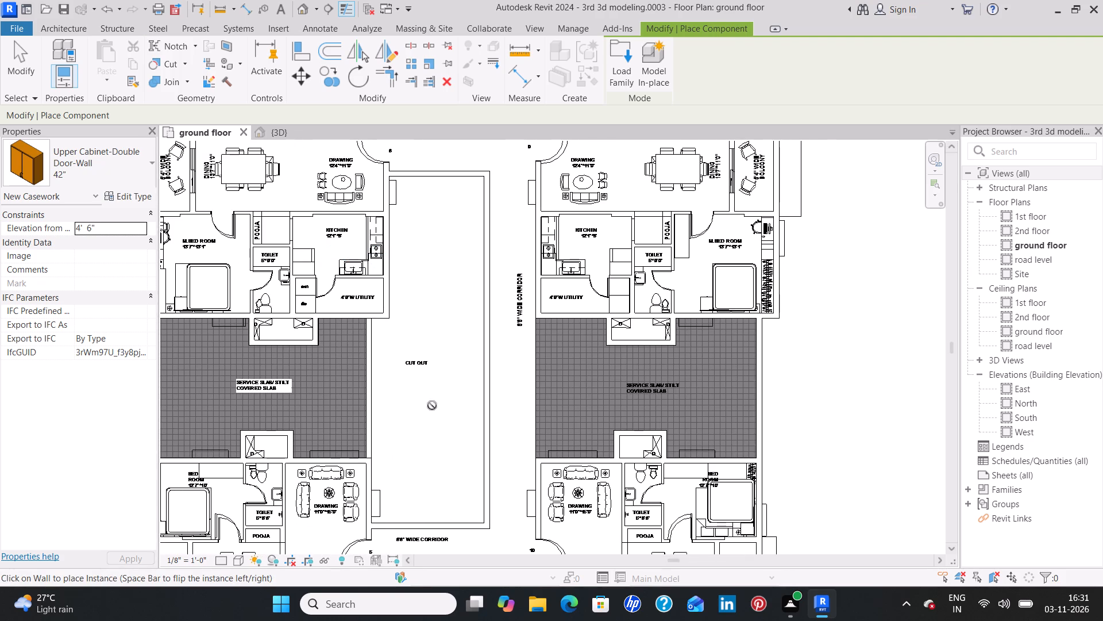
key(Escape)
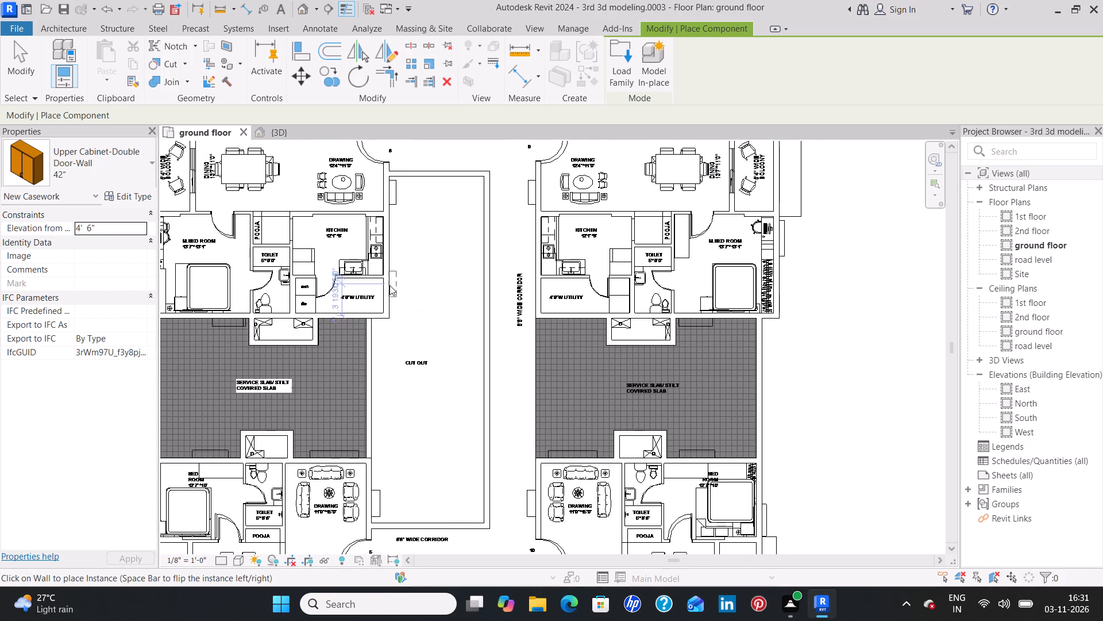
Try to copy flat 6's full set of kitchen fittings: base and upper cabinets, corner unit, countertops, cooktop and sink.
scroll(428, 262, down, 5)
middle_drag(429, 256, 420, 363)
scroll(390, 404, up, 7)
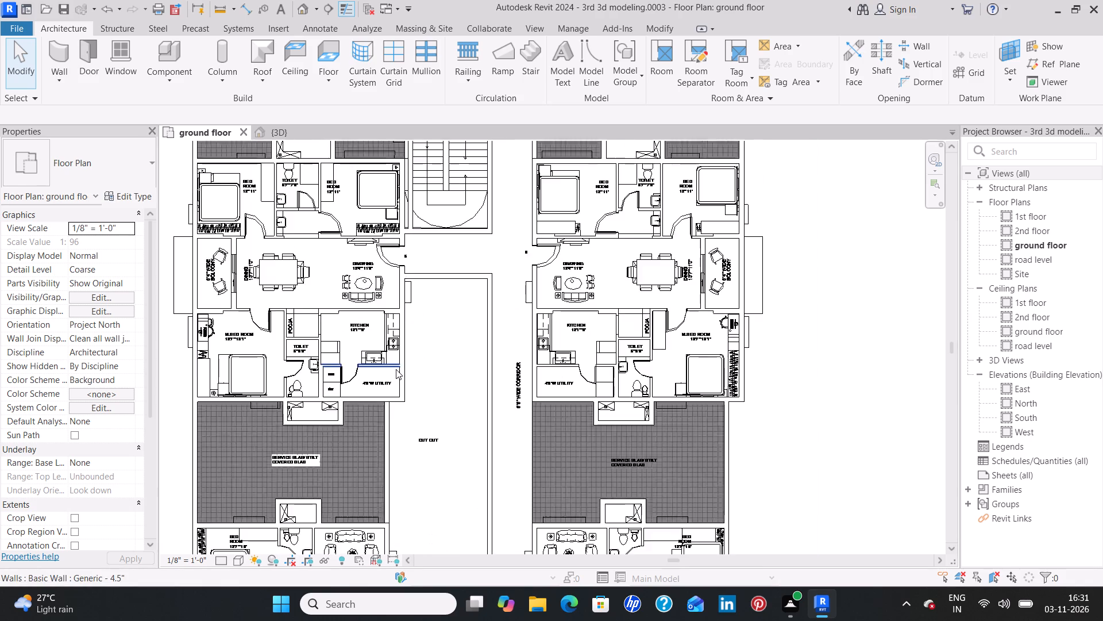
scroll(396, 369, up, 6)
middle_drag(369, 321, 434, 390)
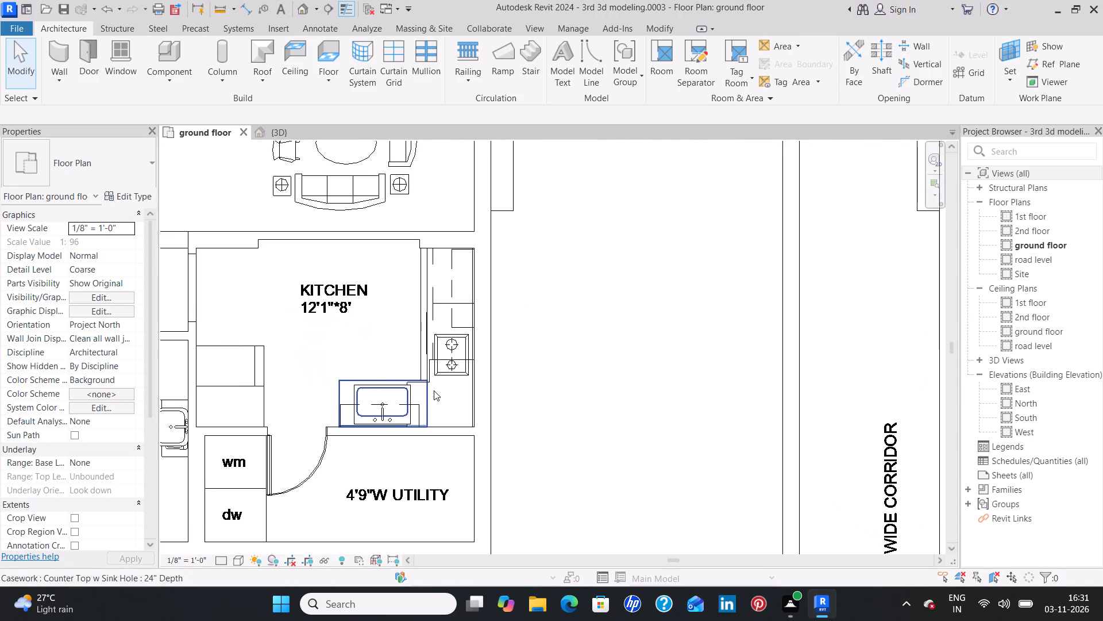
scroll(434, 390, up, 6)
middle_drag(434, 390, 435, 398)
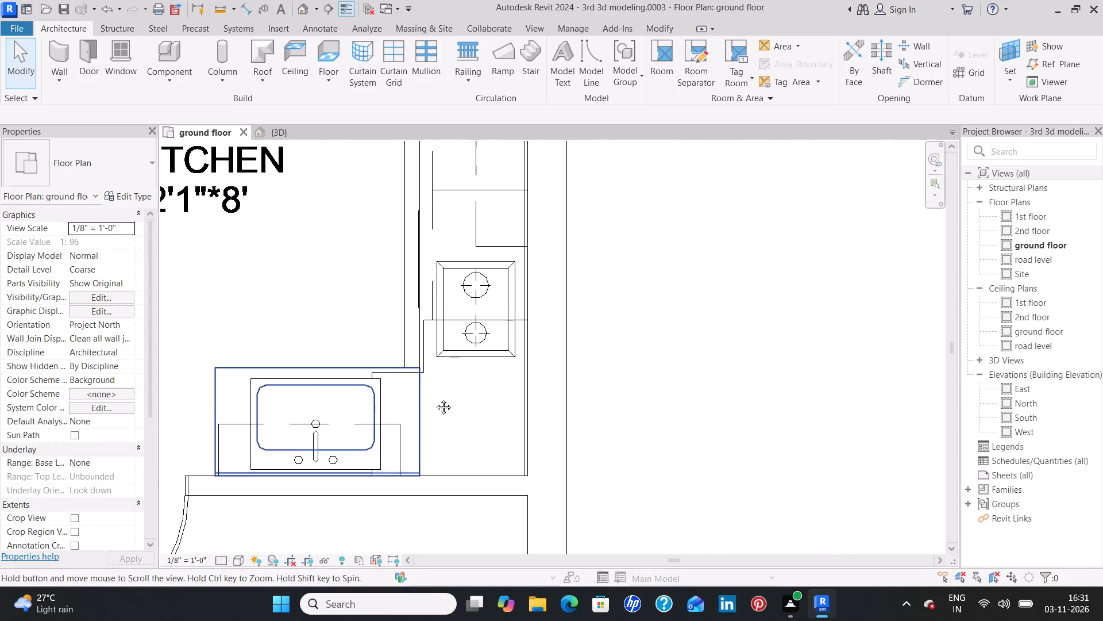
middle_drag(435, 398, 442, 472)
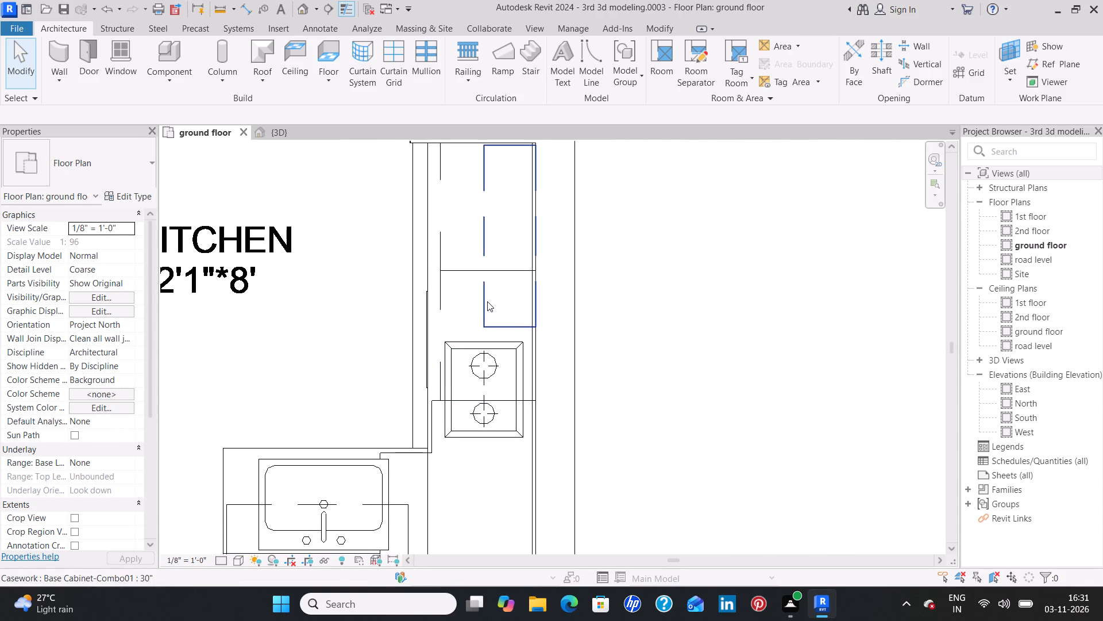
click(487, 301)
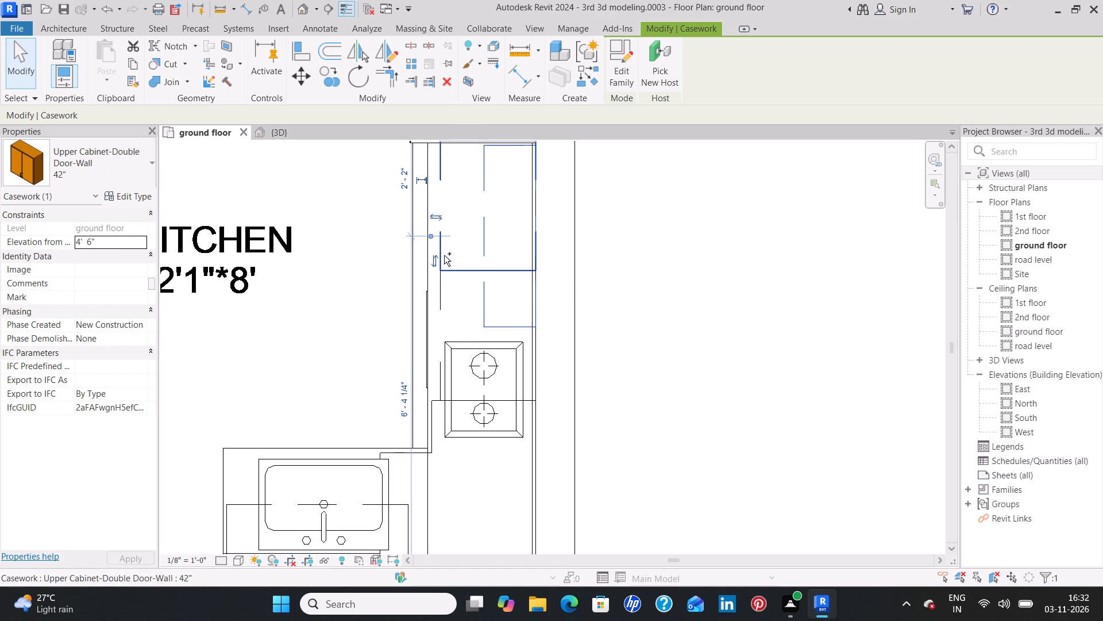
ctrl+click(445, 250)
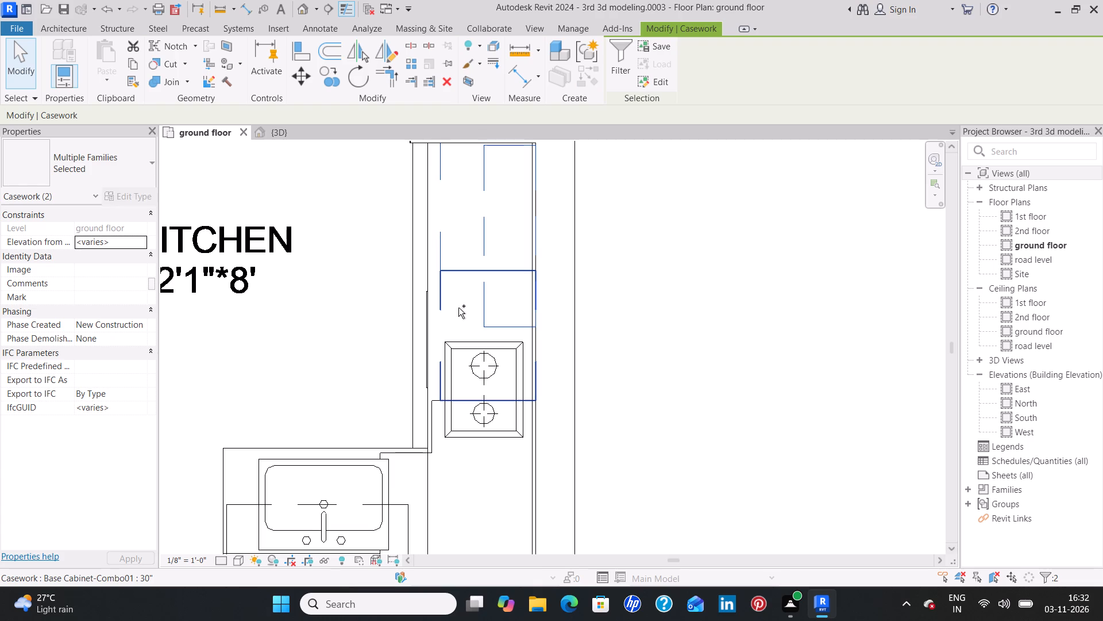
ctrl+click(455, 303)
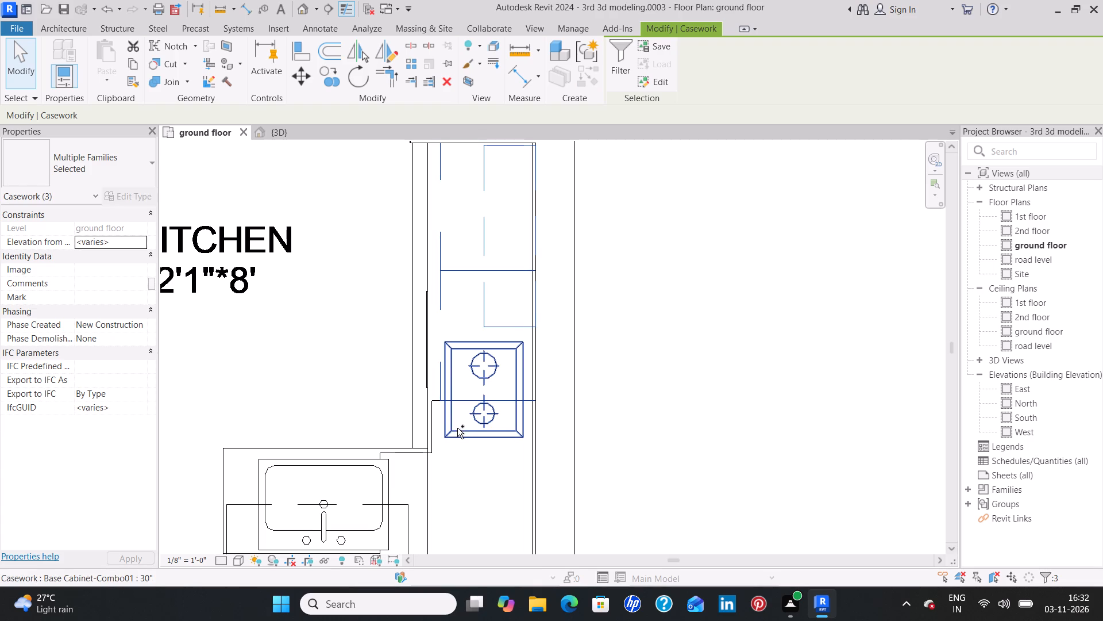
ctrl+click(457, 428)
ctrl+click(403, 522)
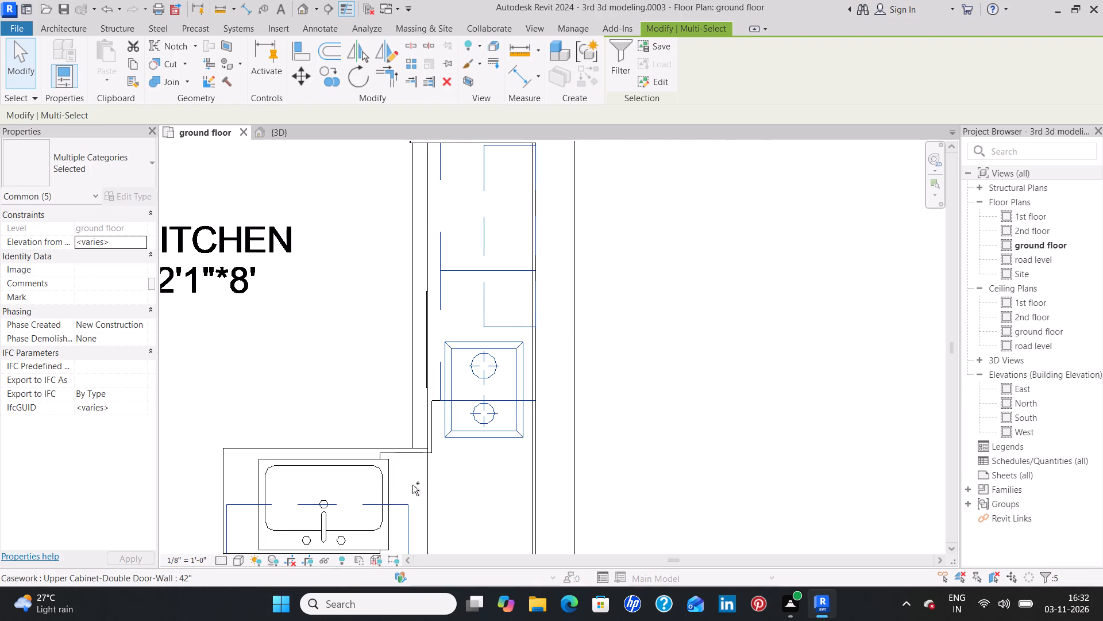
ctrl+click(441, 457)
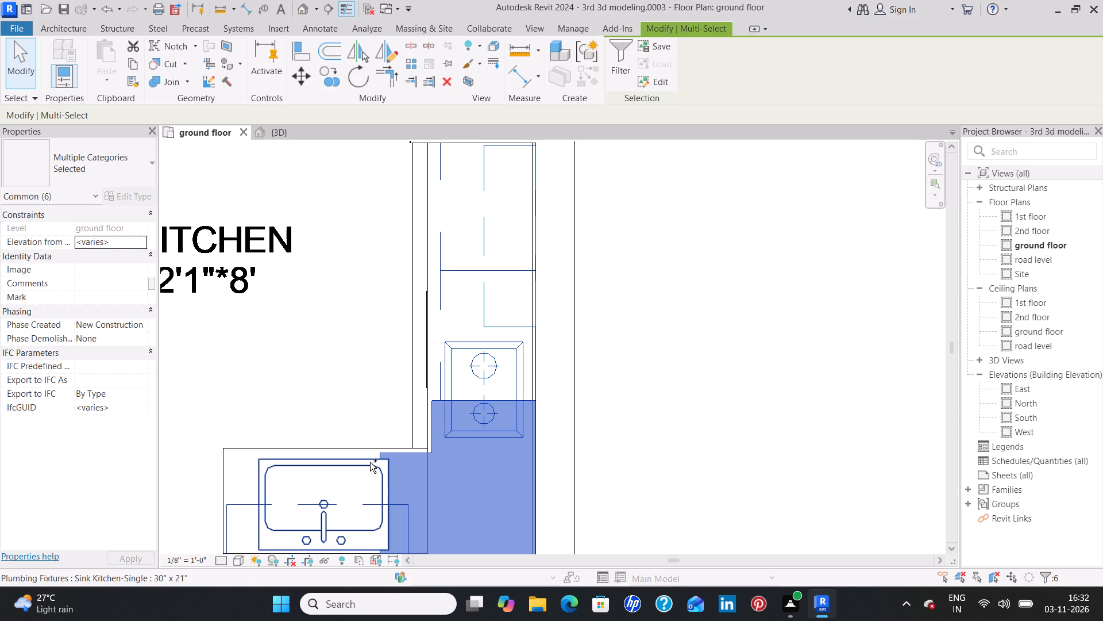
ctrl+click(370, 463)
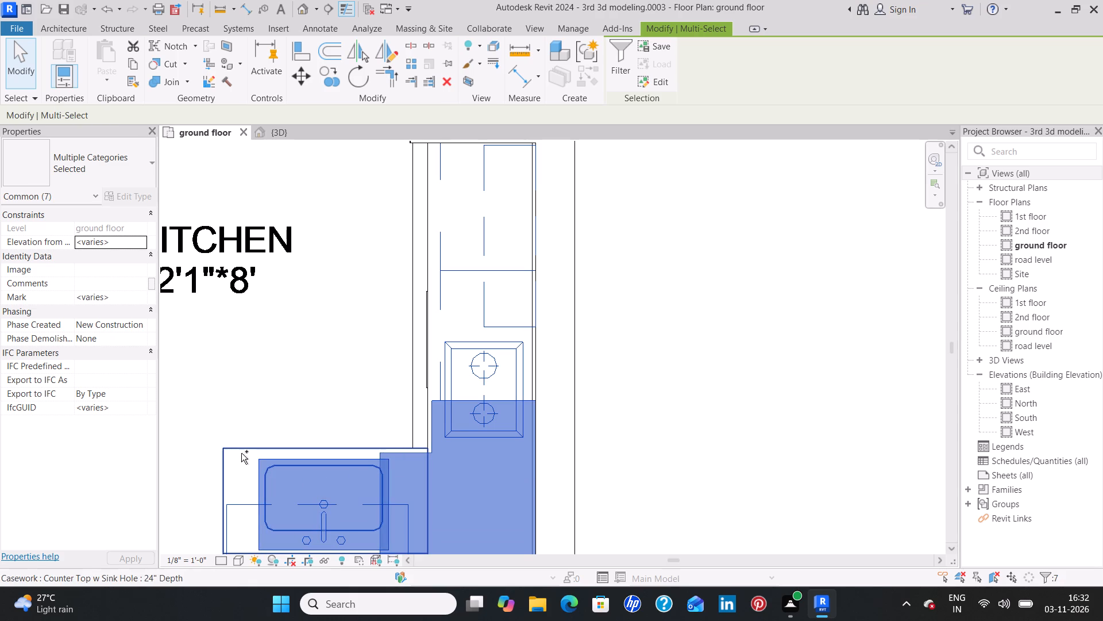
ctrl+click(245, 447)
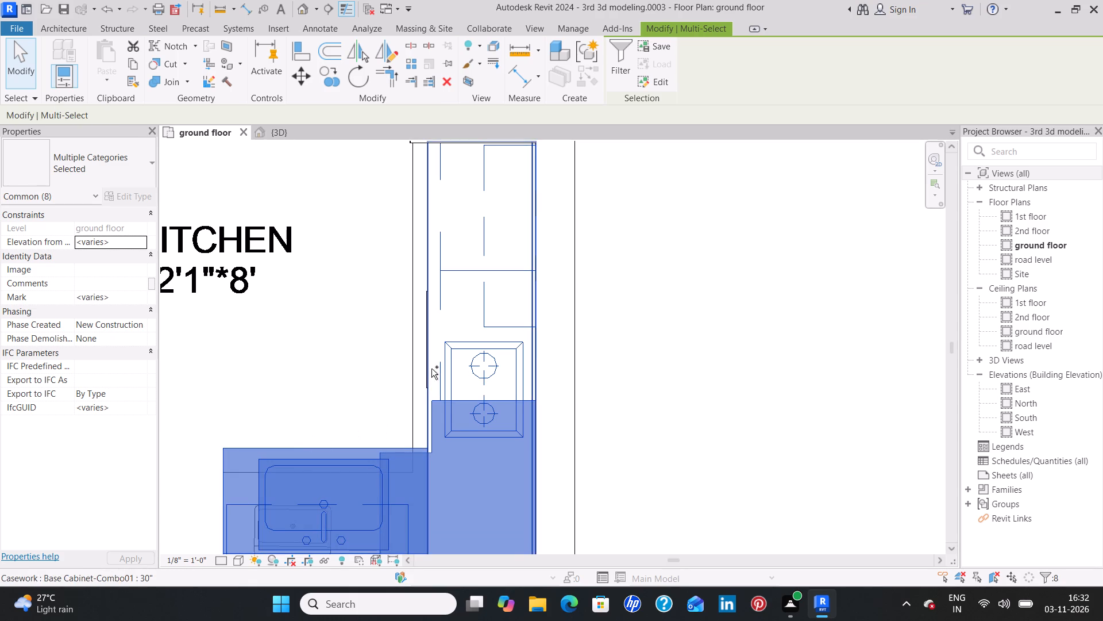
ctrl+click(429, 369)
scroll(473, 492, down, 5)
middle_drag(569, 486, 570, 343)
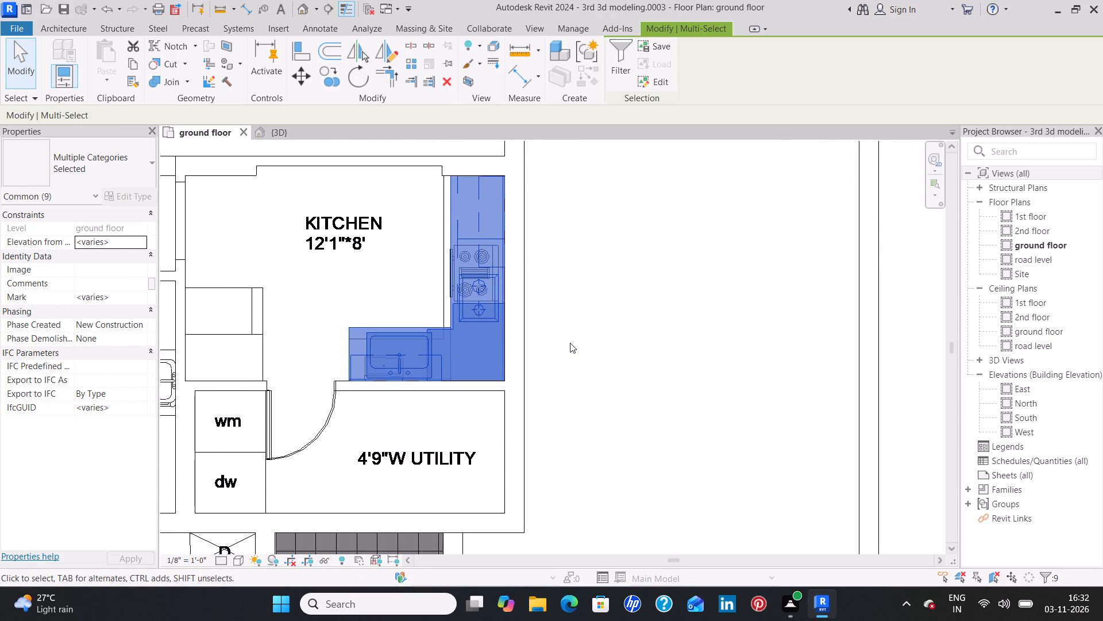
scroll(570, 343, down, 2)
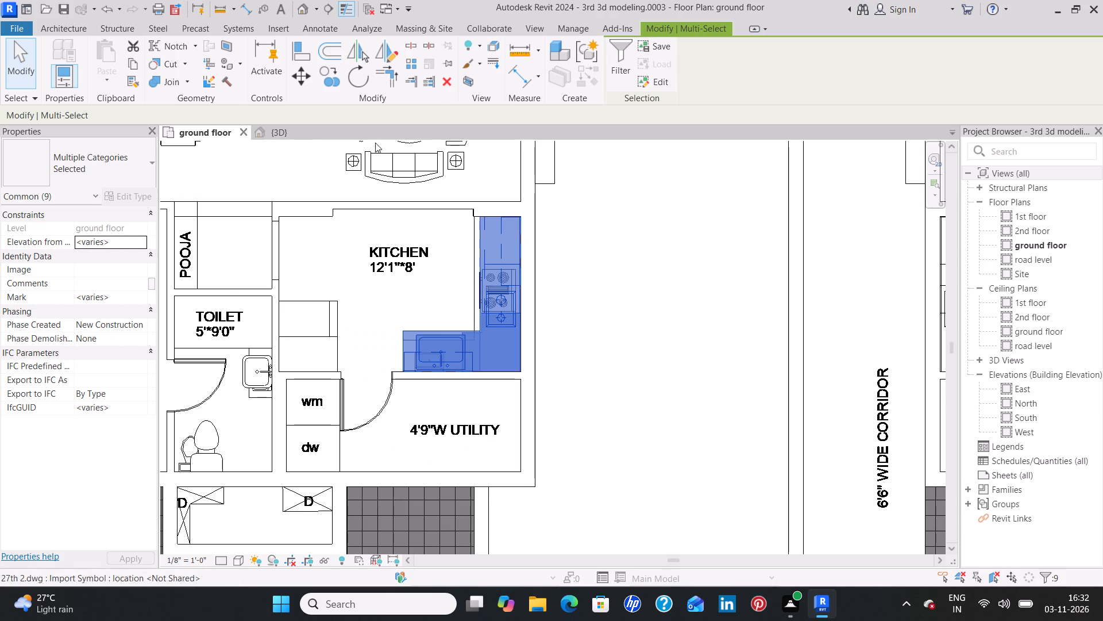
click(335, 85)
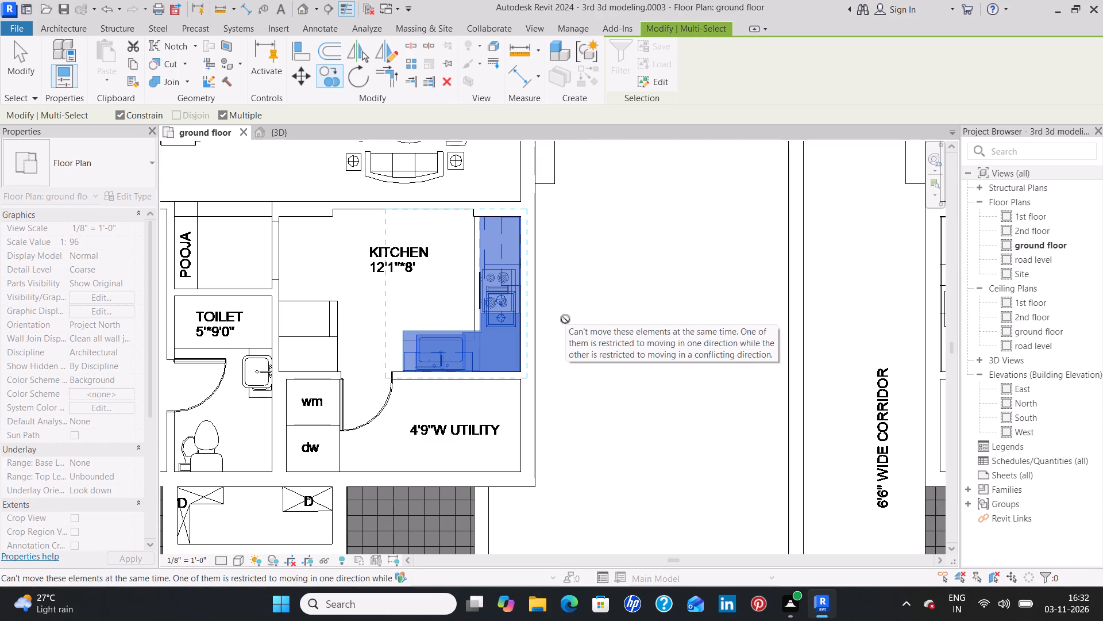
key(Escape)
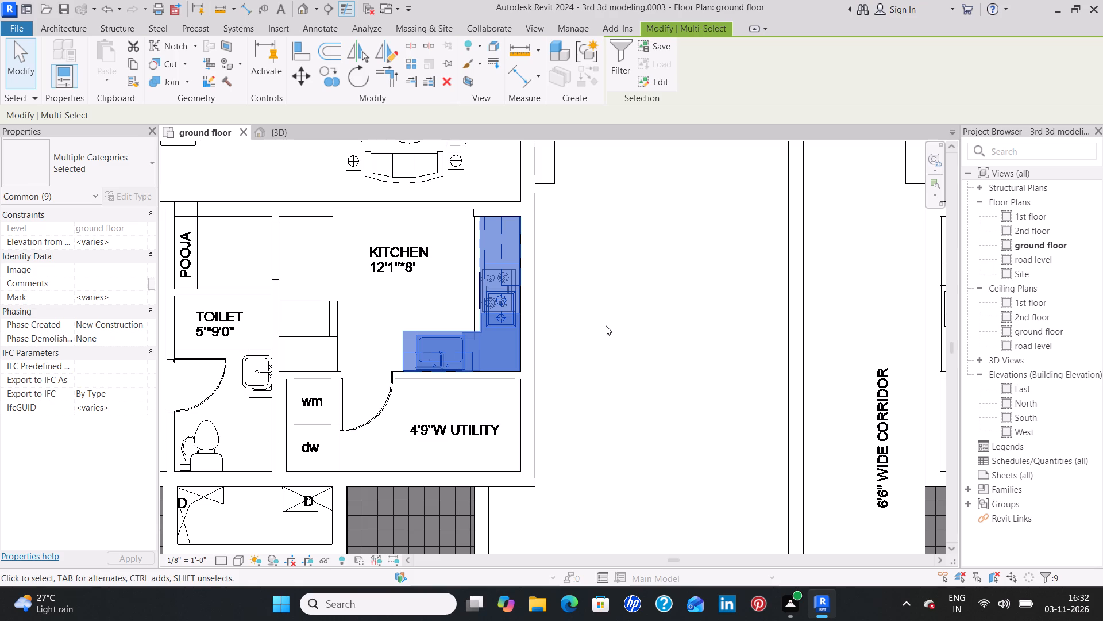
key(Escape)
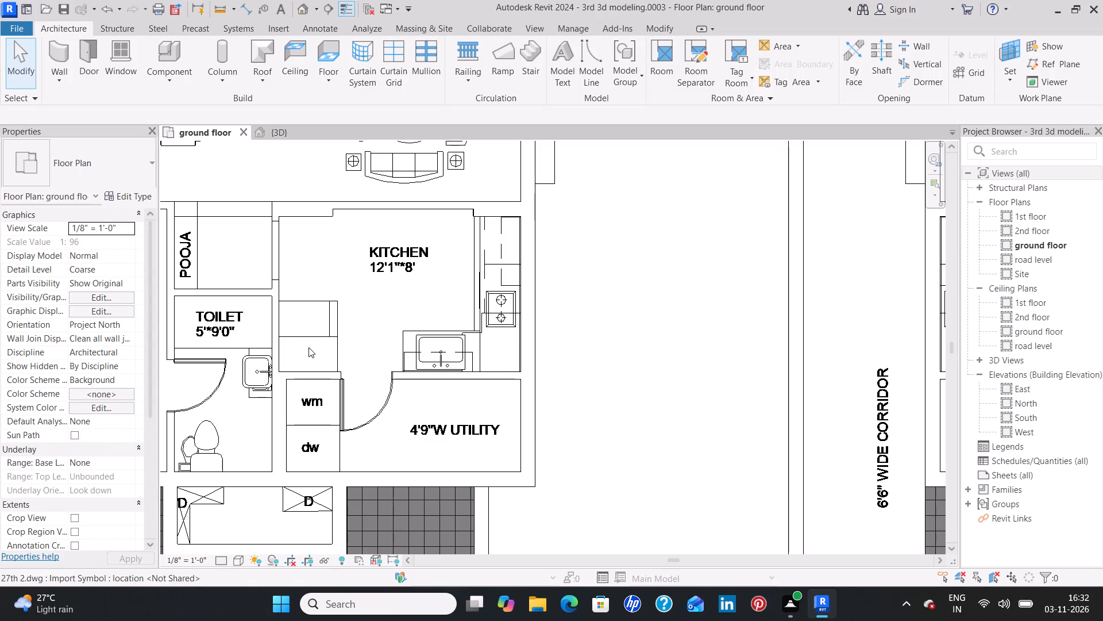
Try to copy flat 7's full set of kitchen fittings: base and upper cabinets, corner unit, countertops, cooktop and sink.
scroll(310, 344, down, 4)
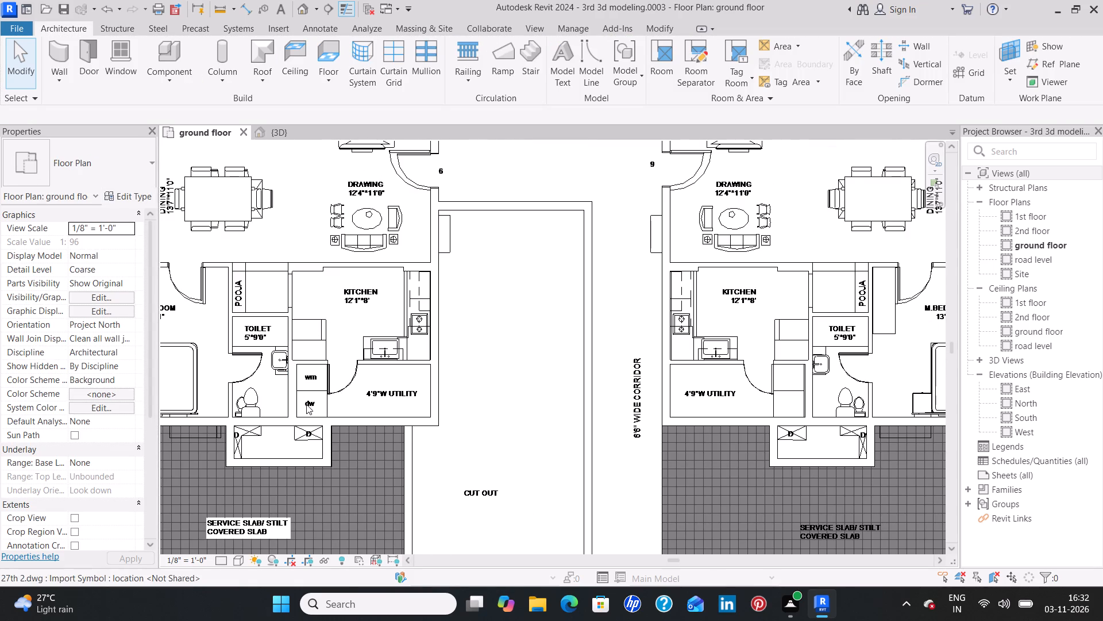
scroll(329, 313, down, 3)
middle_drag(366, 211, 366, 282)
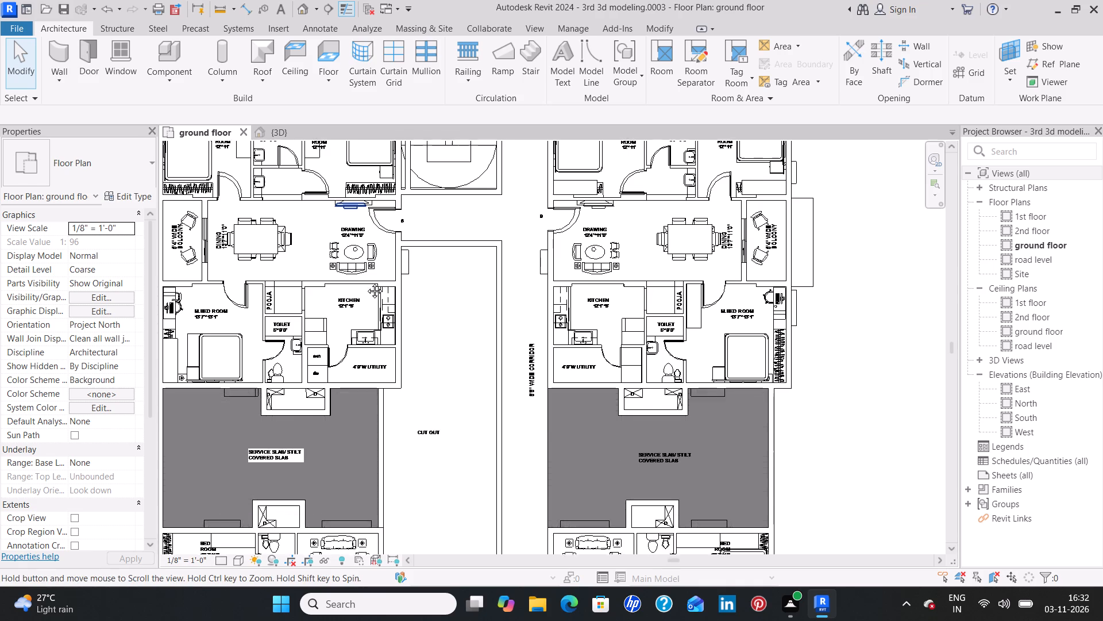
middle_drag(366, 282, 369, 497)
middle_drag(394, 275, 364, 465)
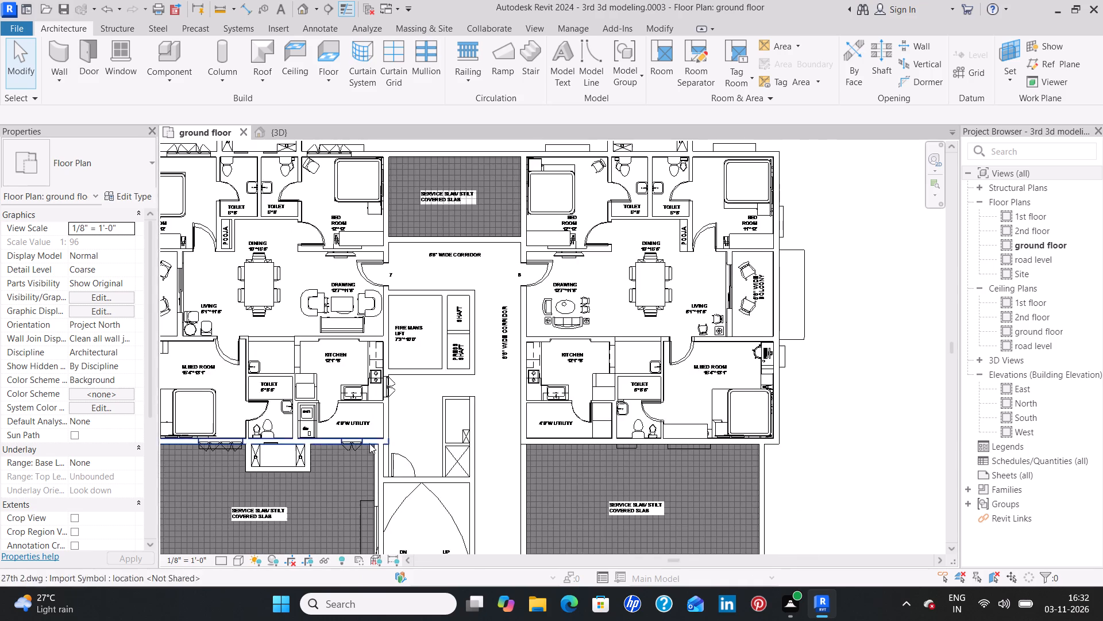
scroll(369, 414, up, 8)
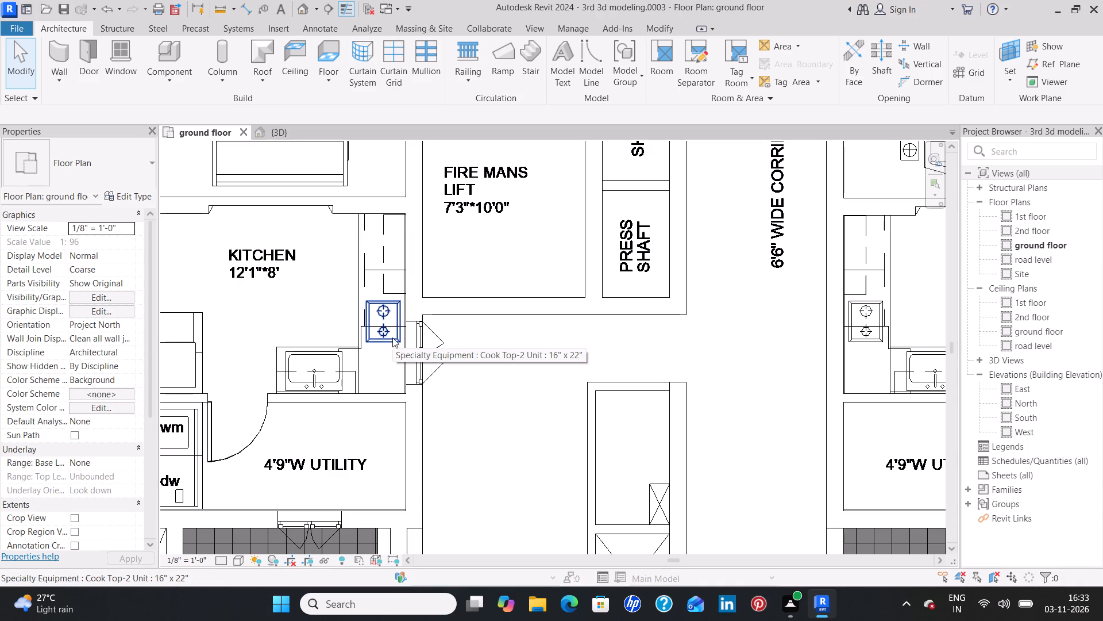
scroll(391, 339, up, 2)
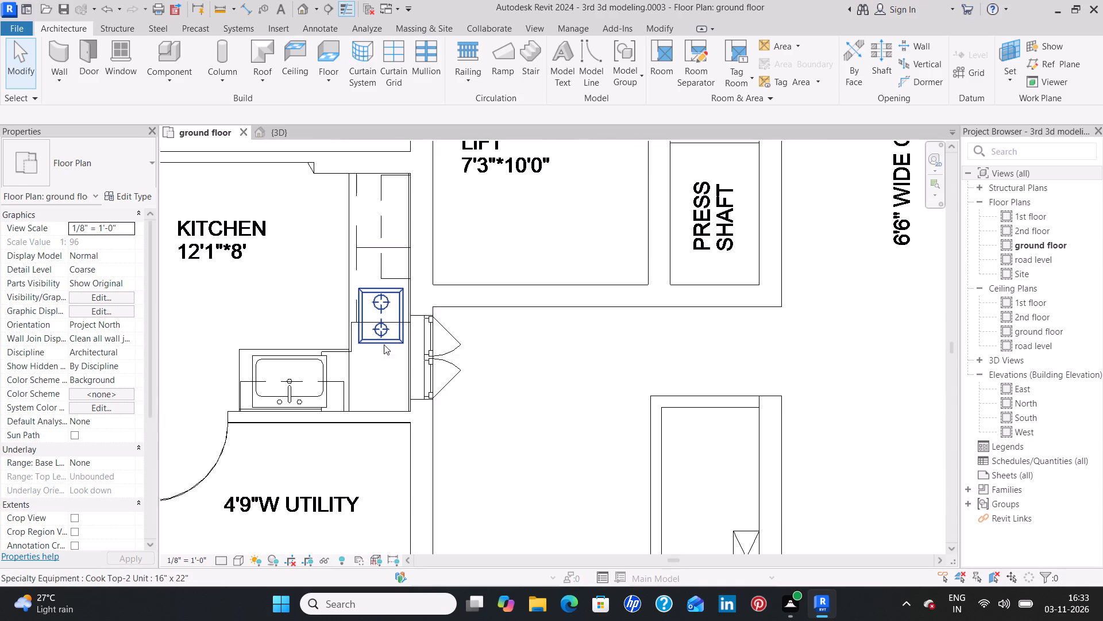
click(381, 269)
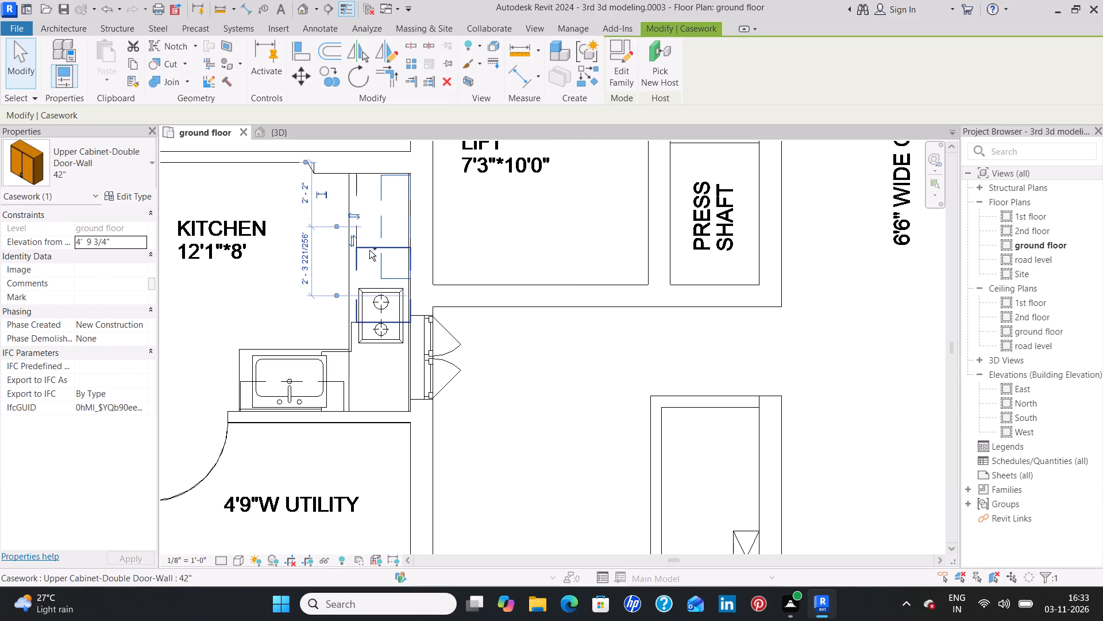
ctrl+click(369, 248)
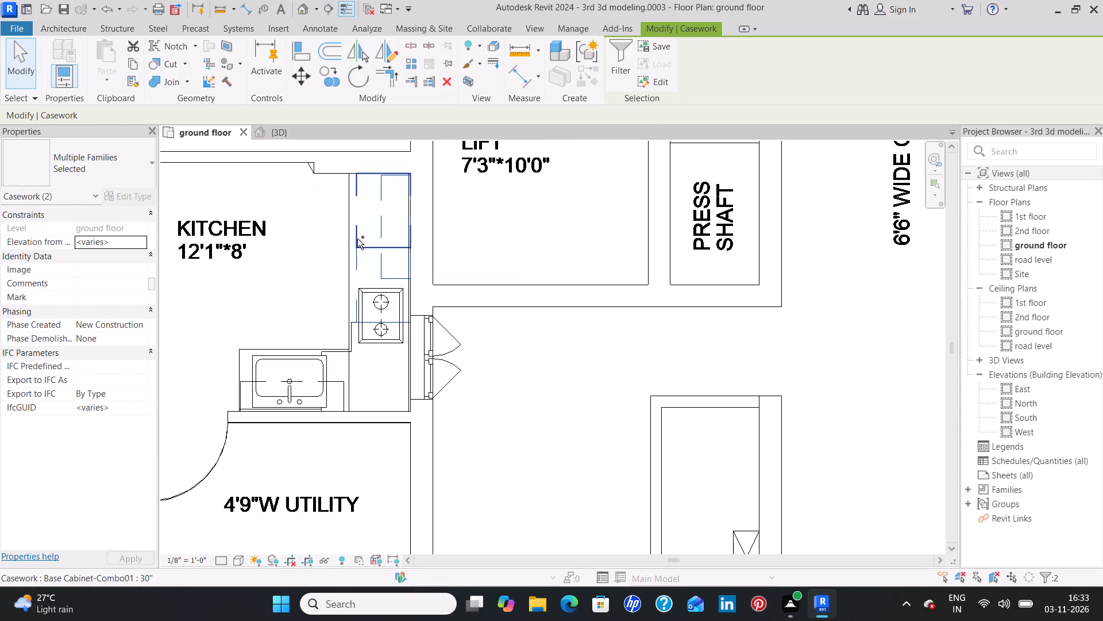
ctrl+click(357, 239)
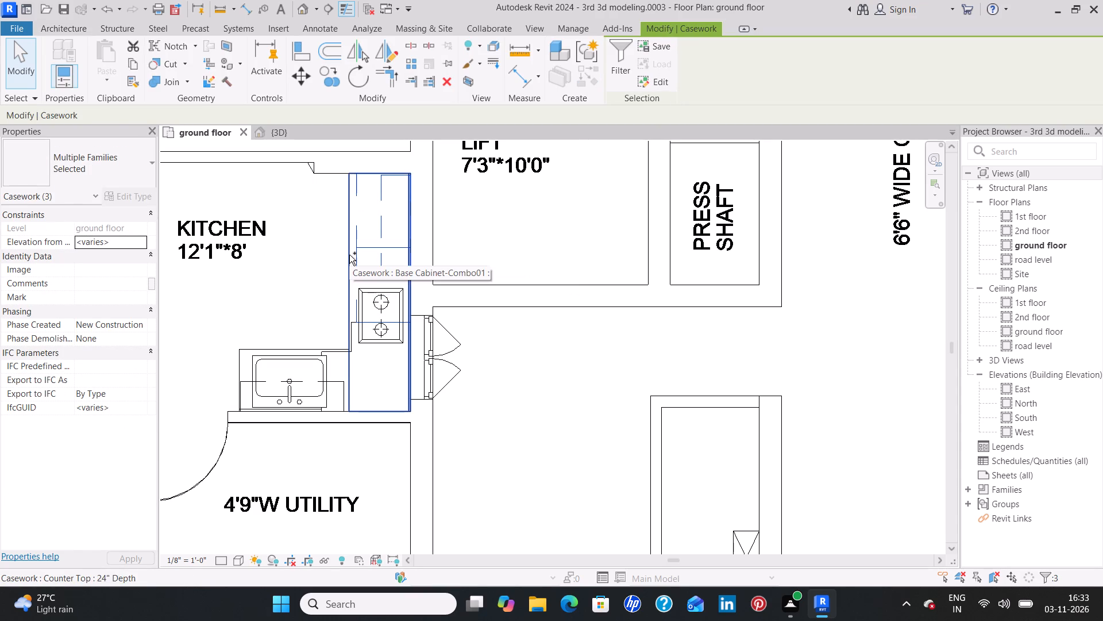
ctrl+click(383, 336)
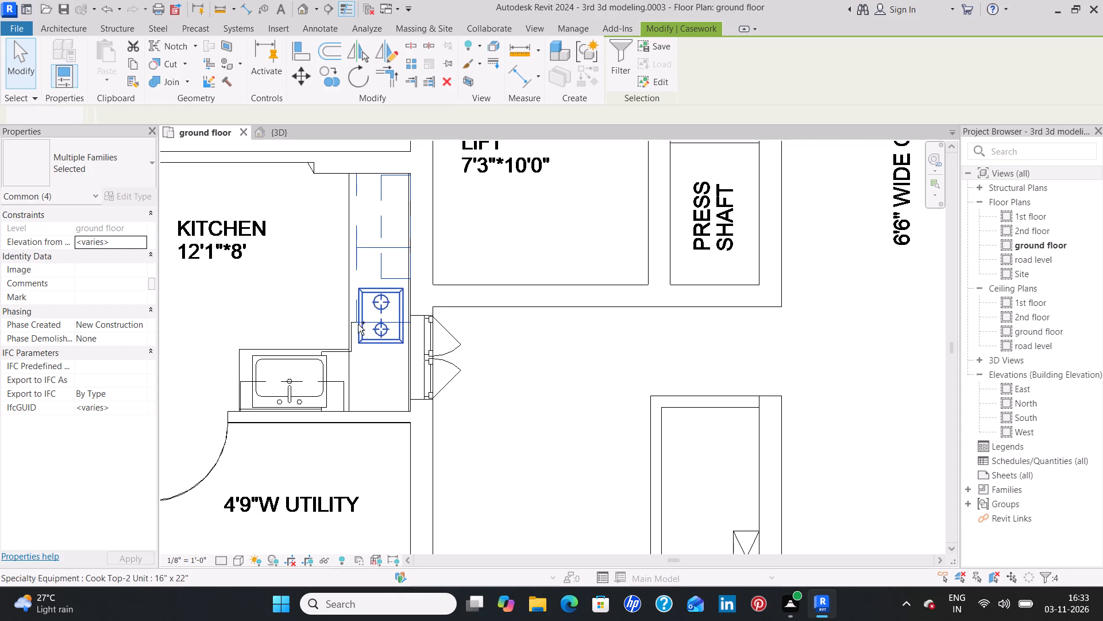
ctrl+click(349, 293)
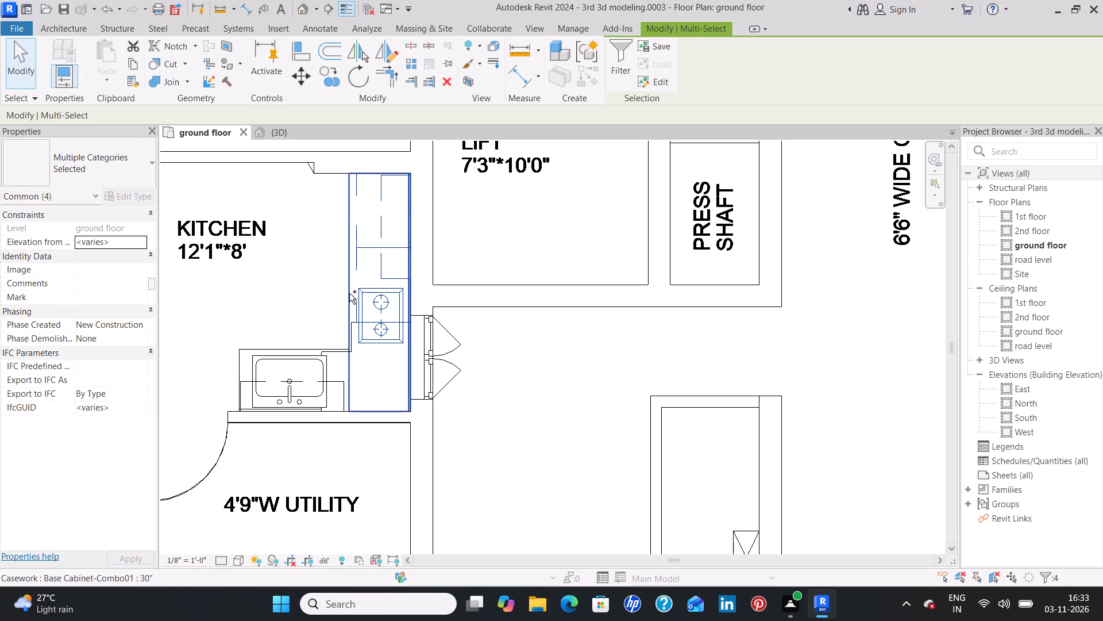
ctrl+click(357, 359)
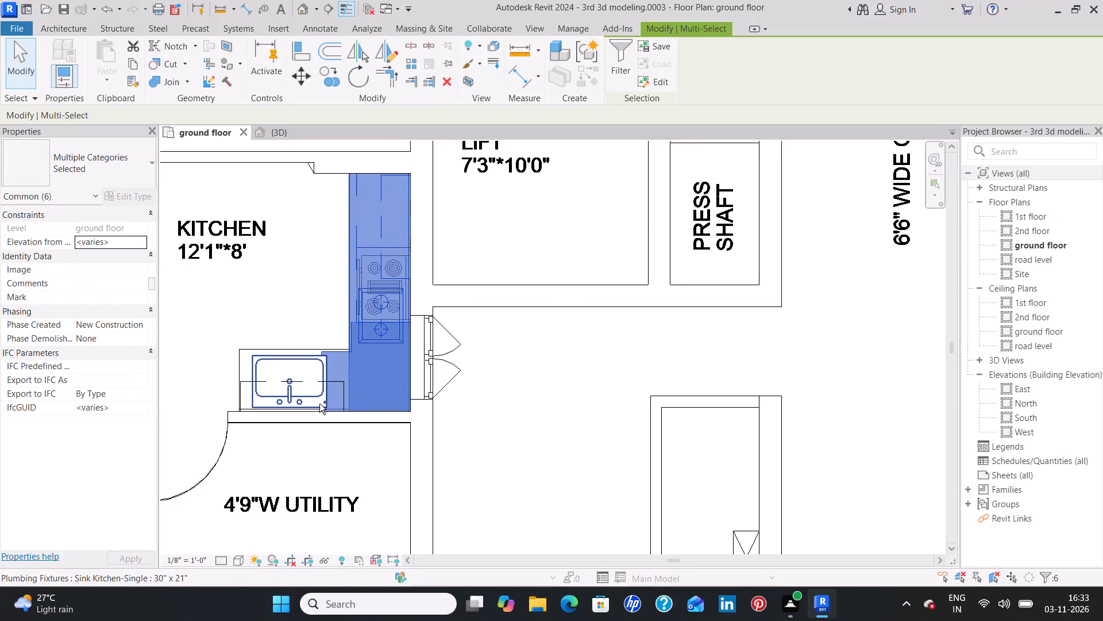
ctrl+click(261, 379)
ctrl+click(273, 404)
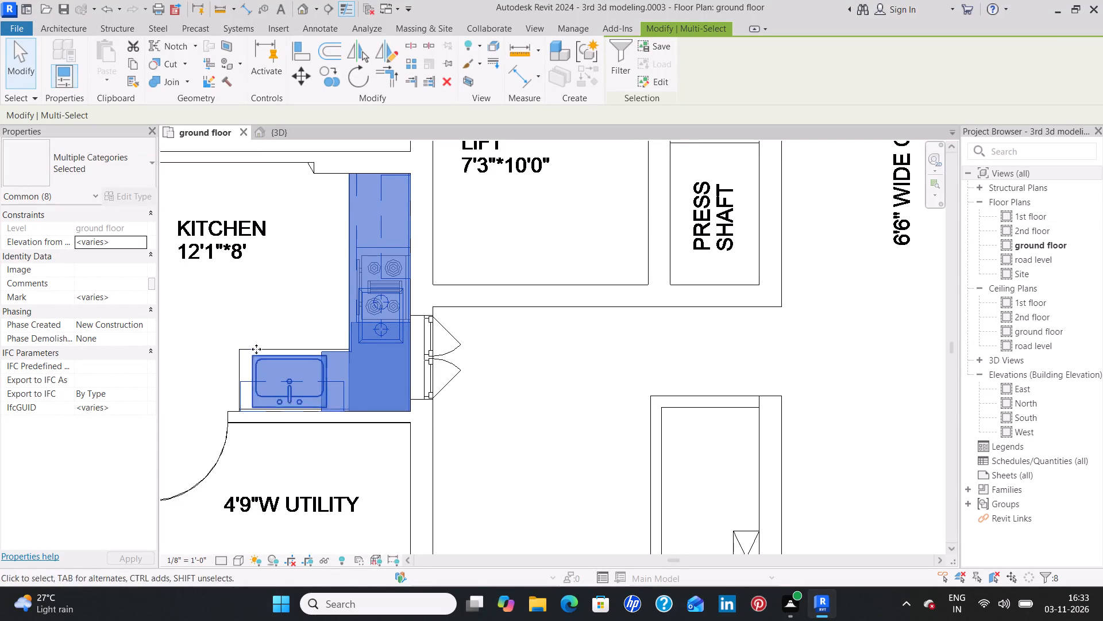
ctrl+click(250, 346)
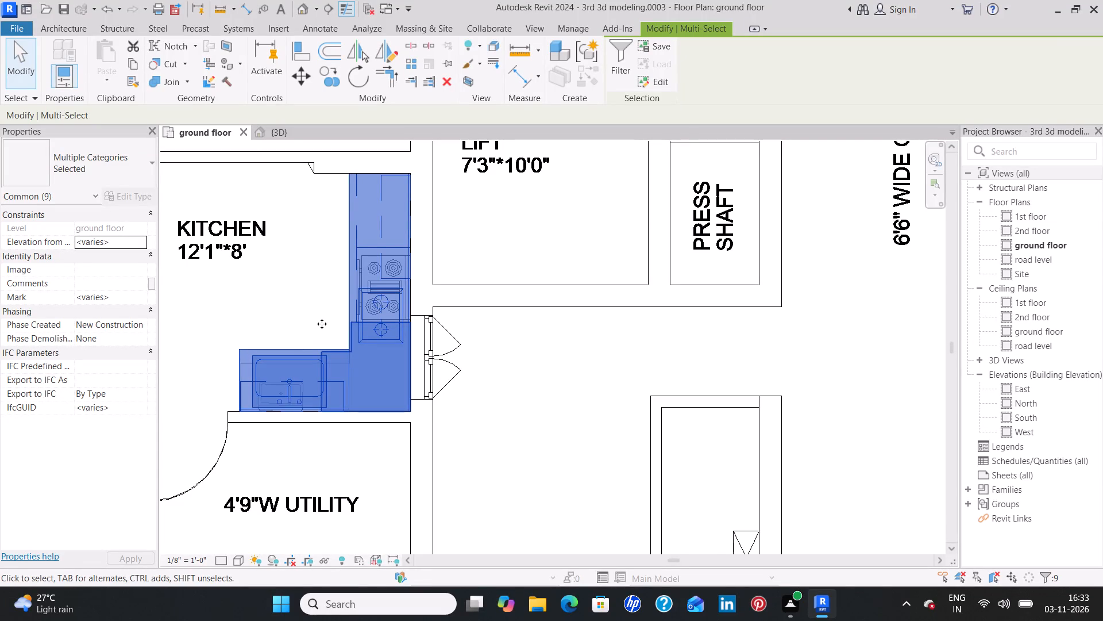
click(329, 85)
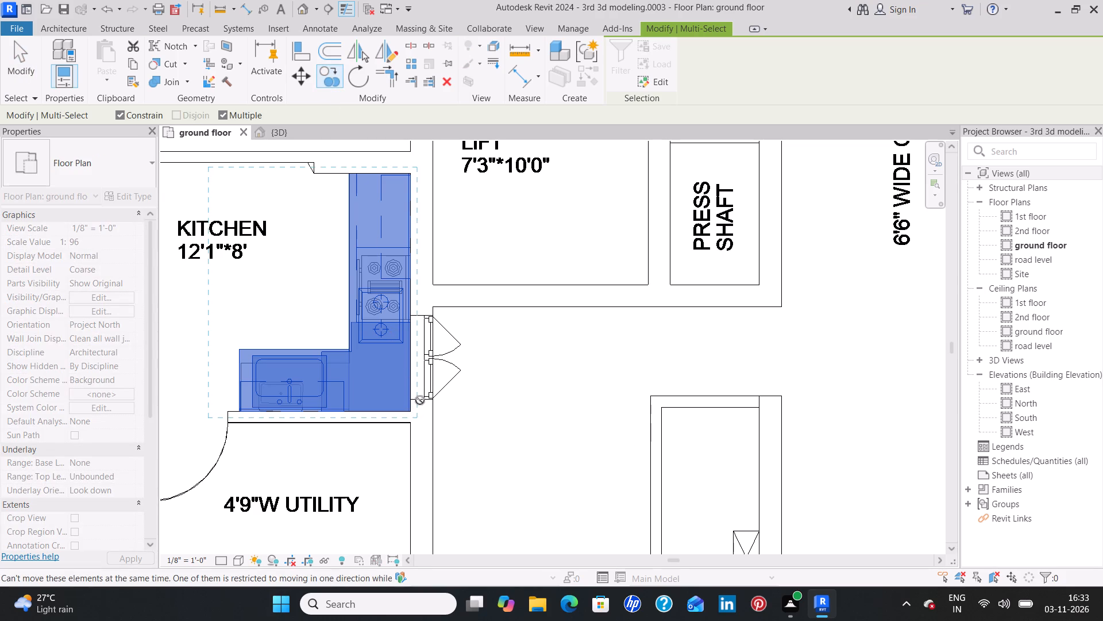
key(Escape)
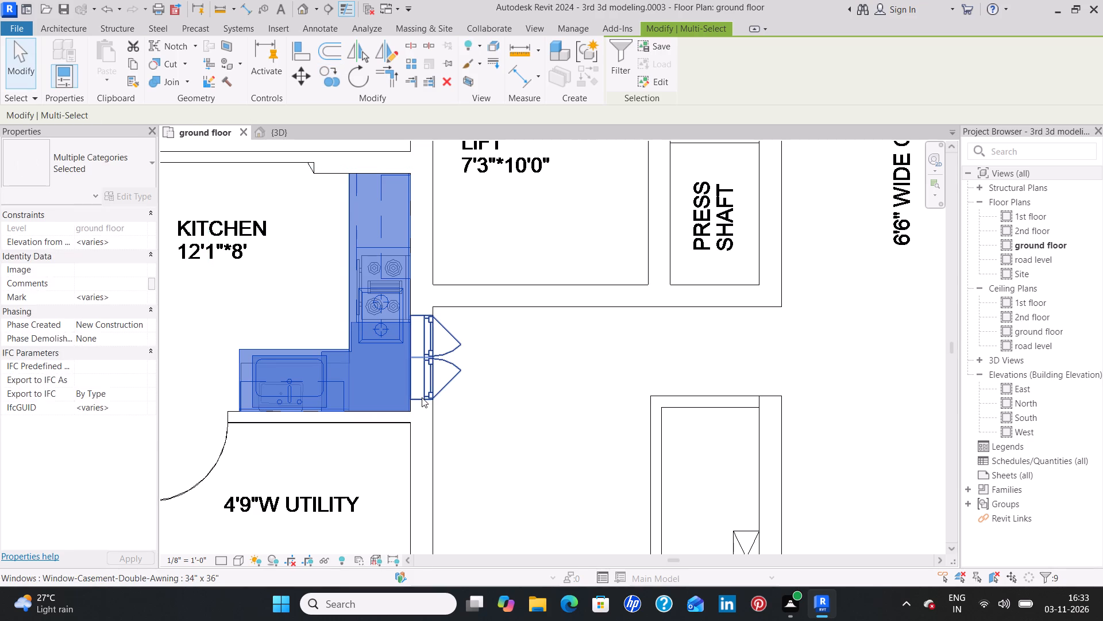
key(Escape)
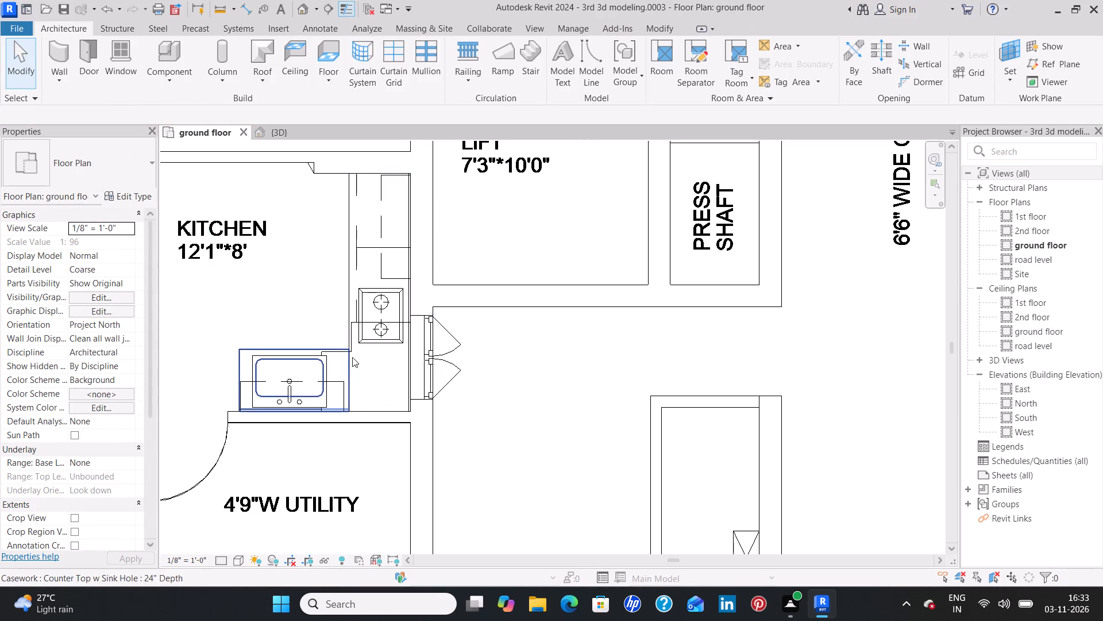
Copy flat 7's two 30" combo base cabinets and corner unit to flat 5's kitchen, at the lift-side wall and utility wall corner.
click(356, 230)
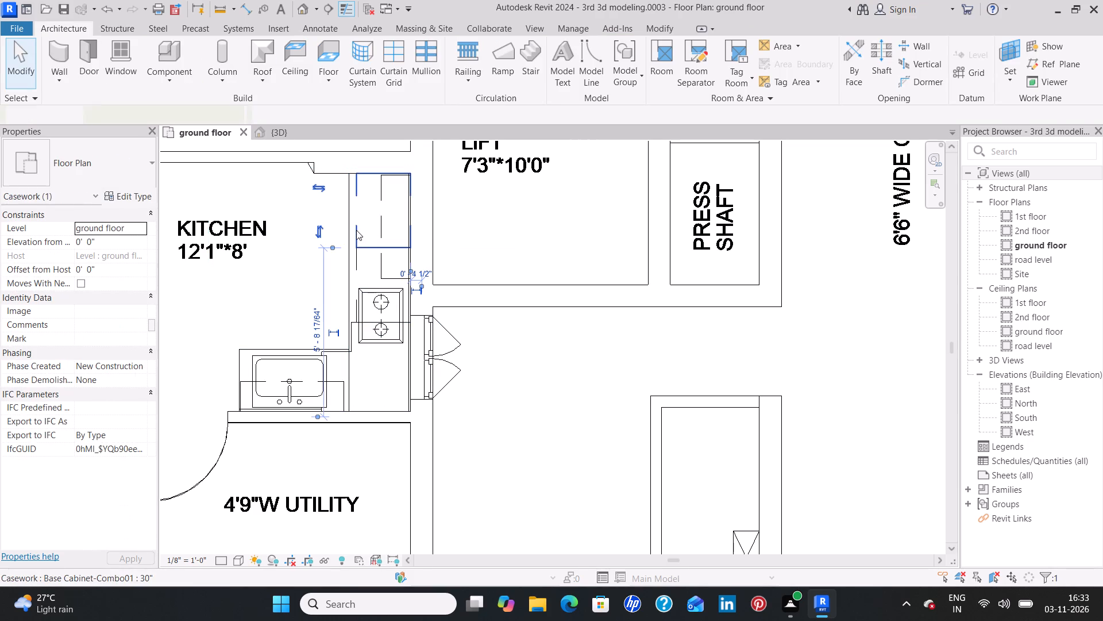
ctrl+click(357, 267)
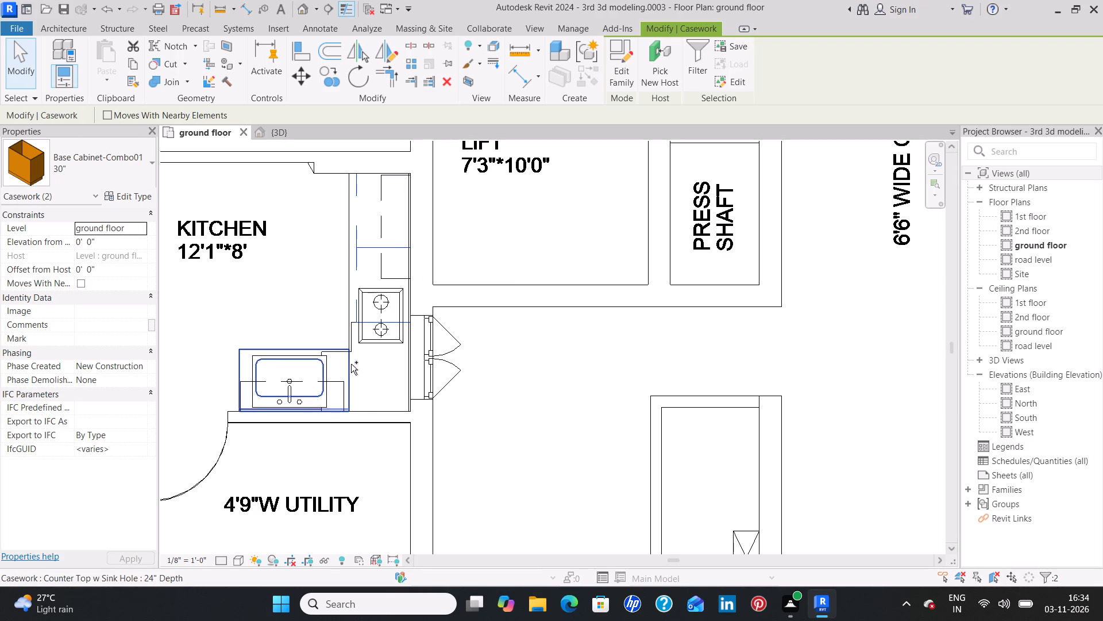
ctrl+click(357, 350)
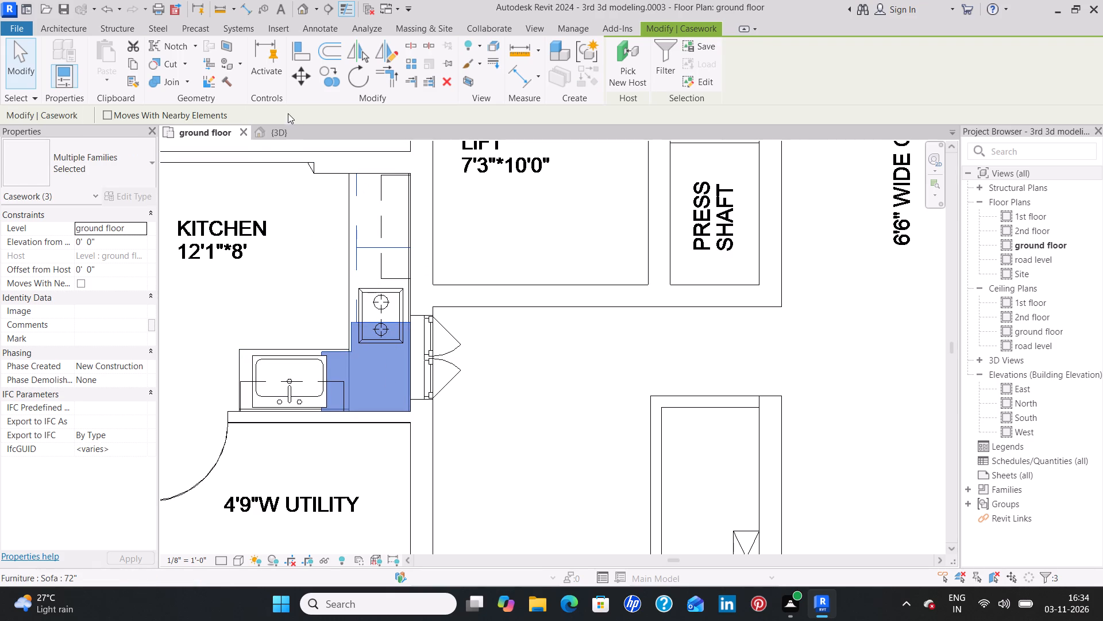
click(334, 77)
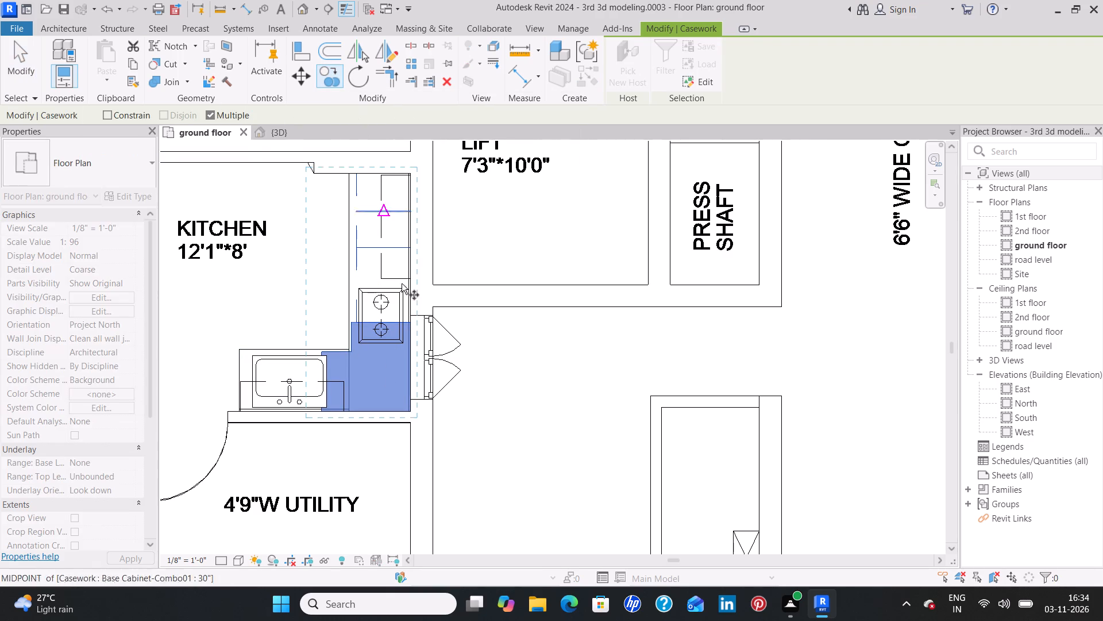
click(410, 408)
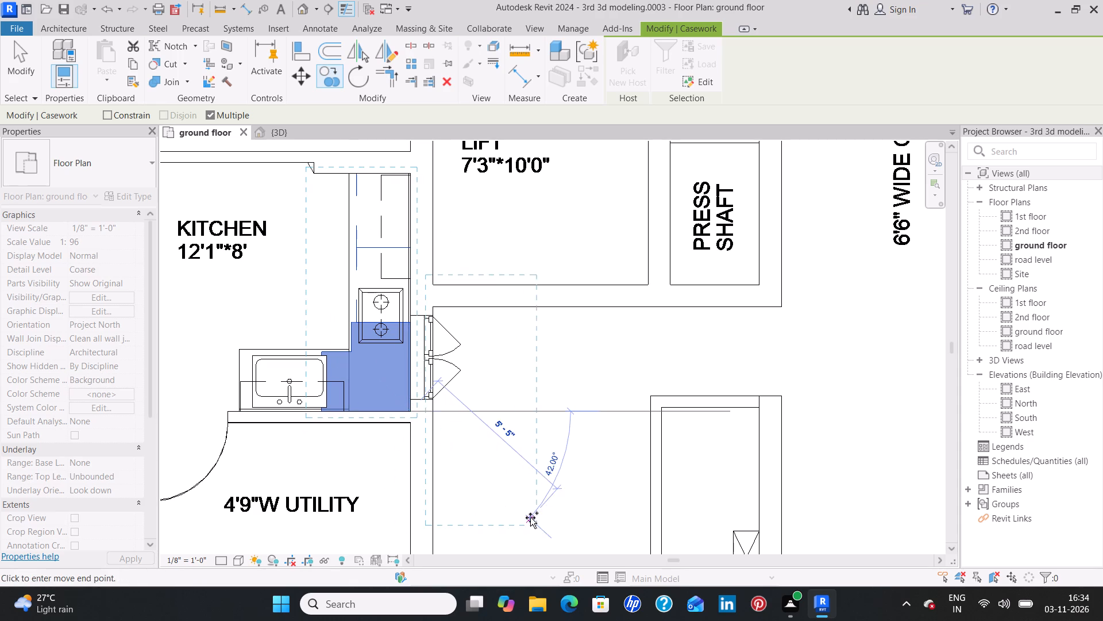
scroll(527, 518, down, 3)
middle_drag(526, 524, 515, 271)
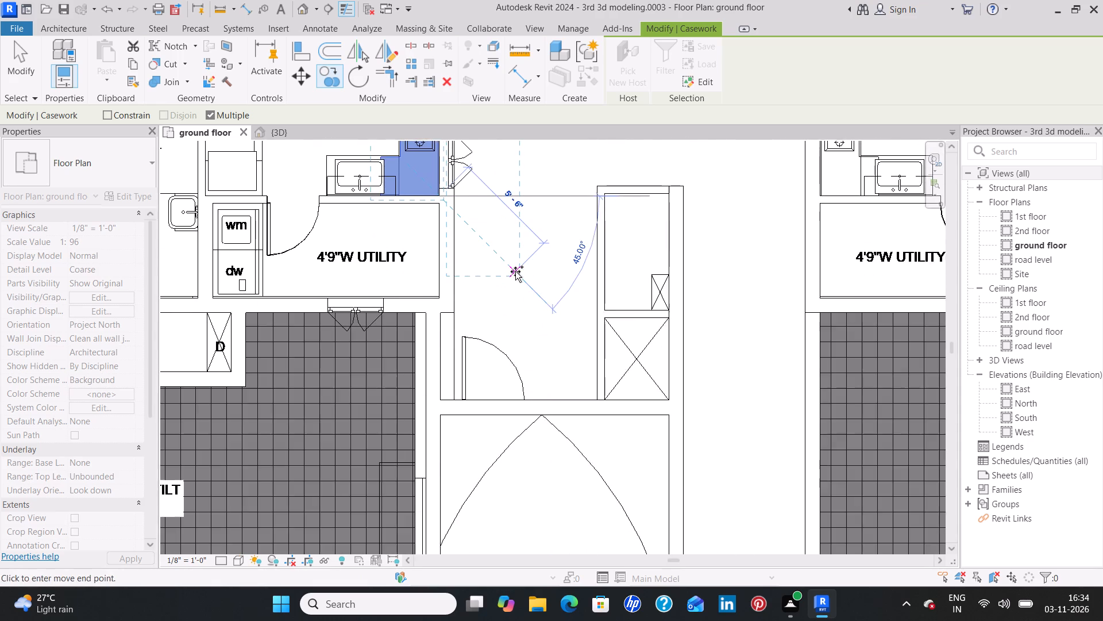
scroll(515, 271, down, 5)
scroll(514, 383, down, 4)
scroll(508, 457, down, 1)
middle_drag(485, 523, 514, 282)
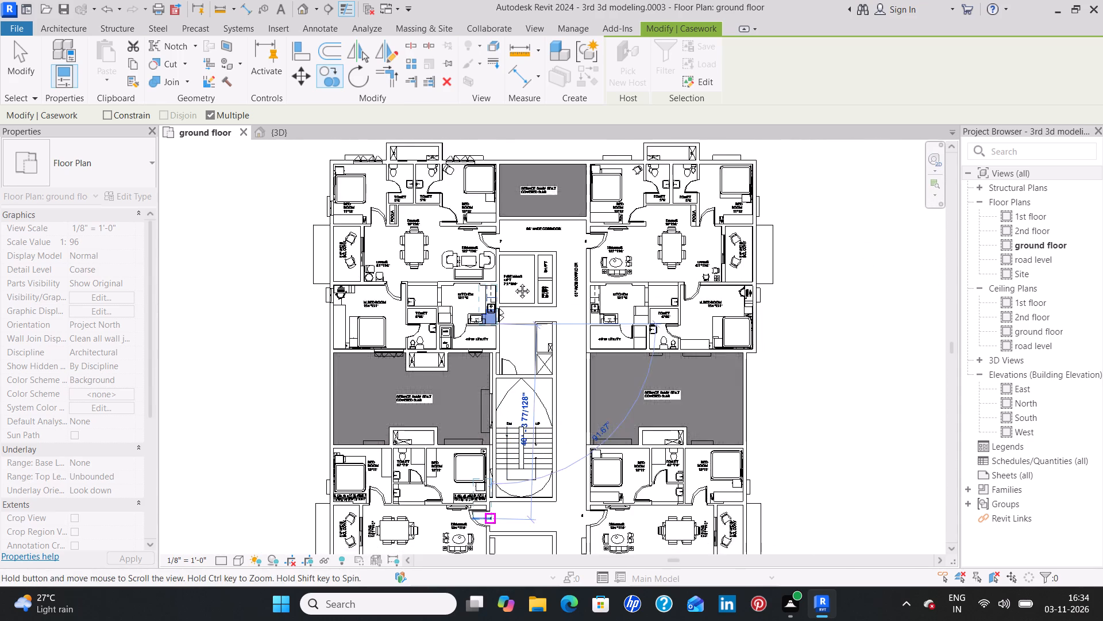
middle_drag(514, 282, 524, 219)
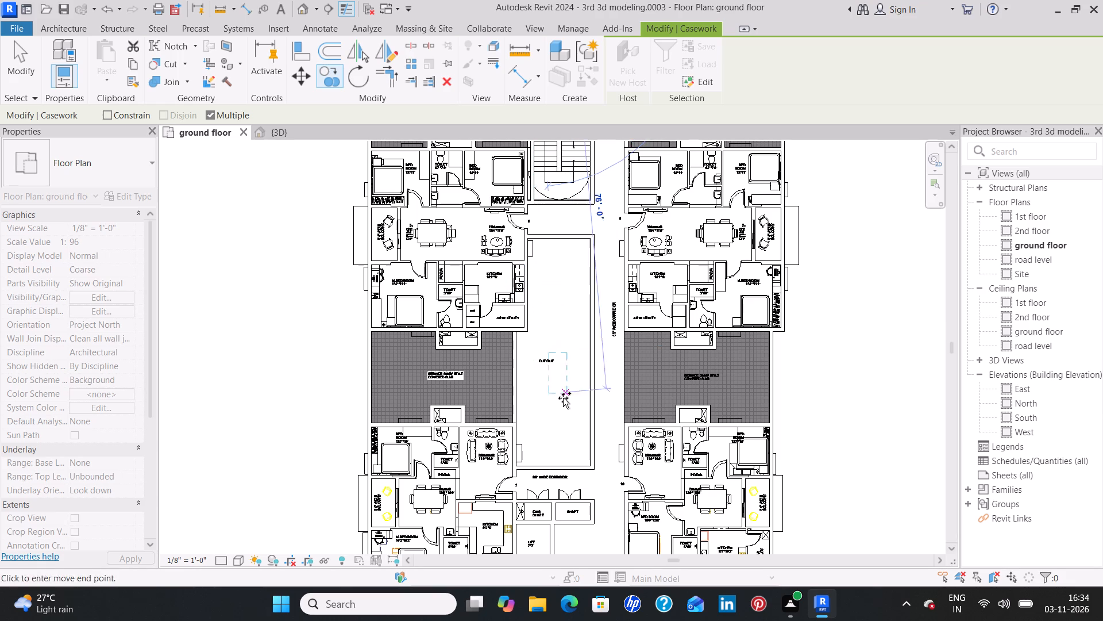
scroll(559, 308, up, 3)
scroll(559, 308, down, 6)
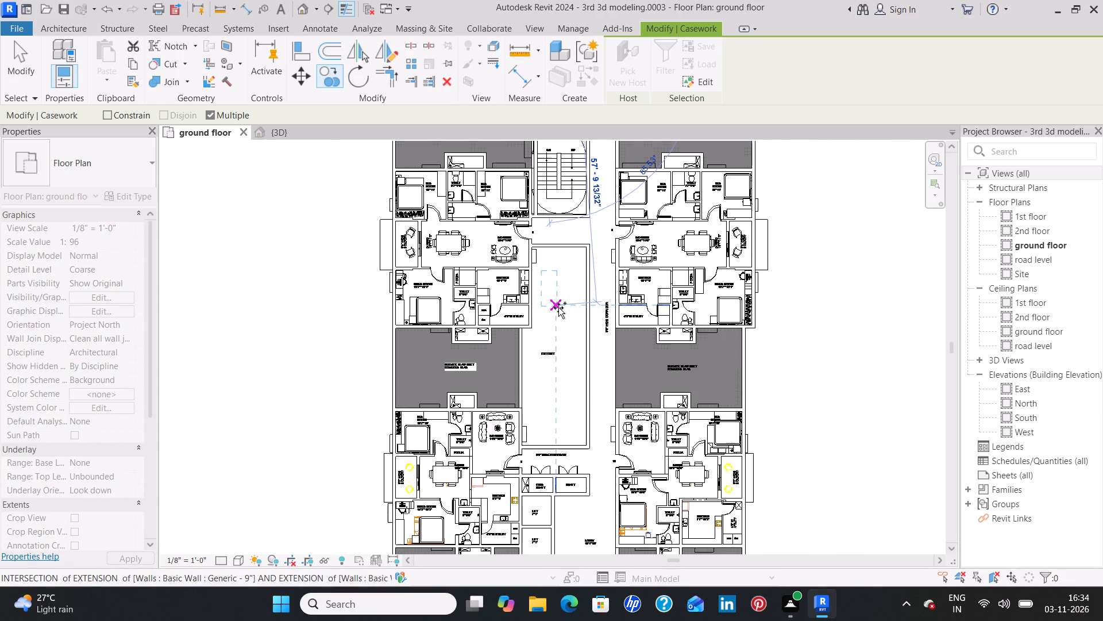
scroll(558, 308, down, 2)
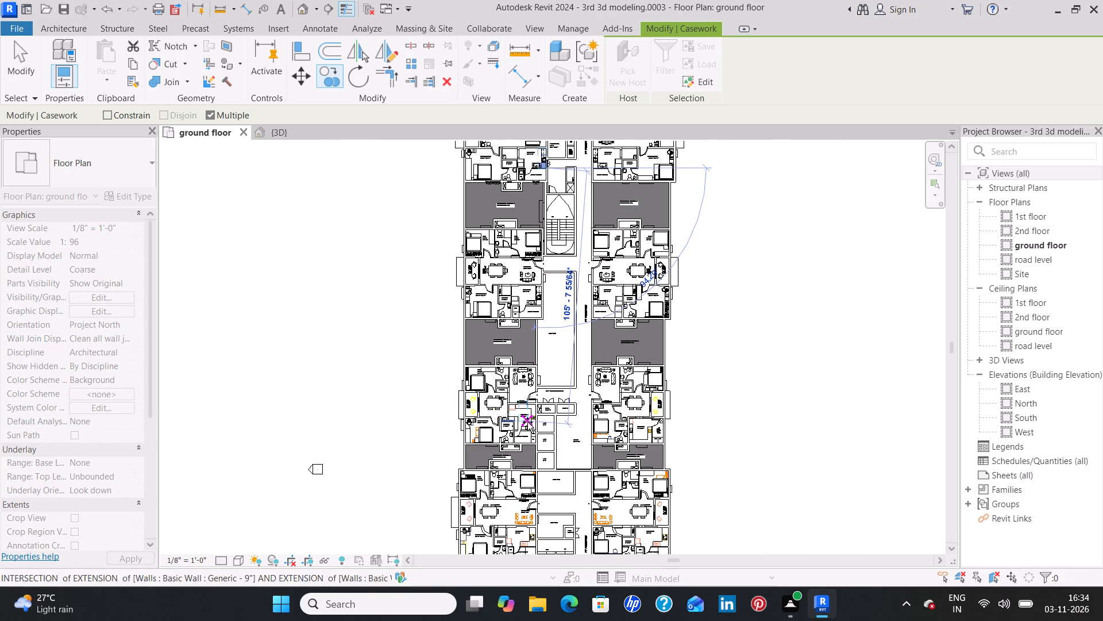
middle_drag(526, 425, 524, 268)
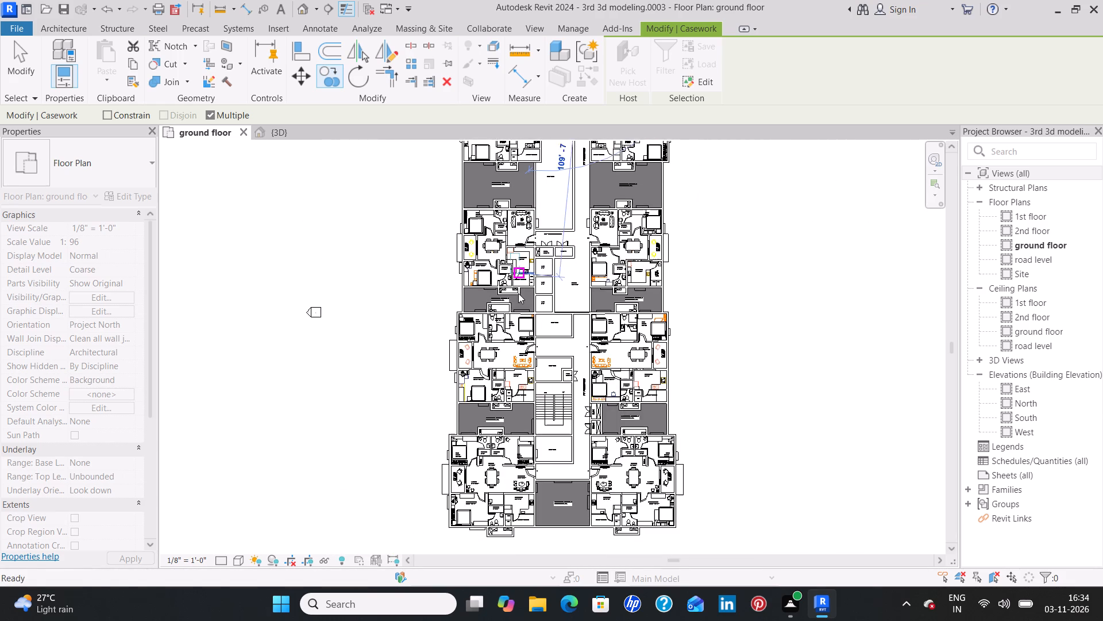
scroll(518, 293, up, 12)
middle_drag(530, 265, 535, 295)
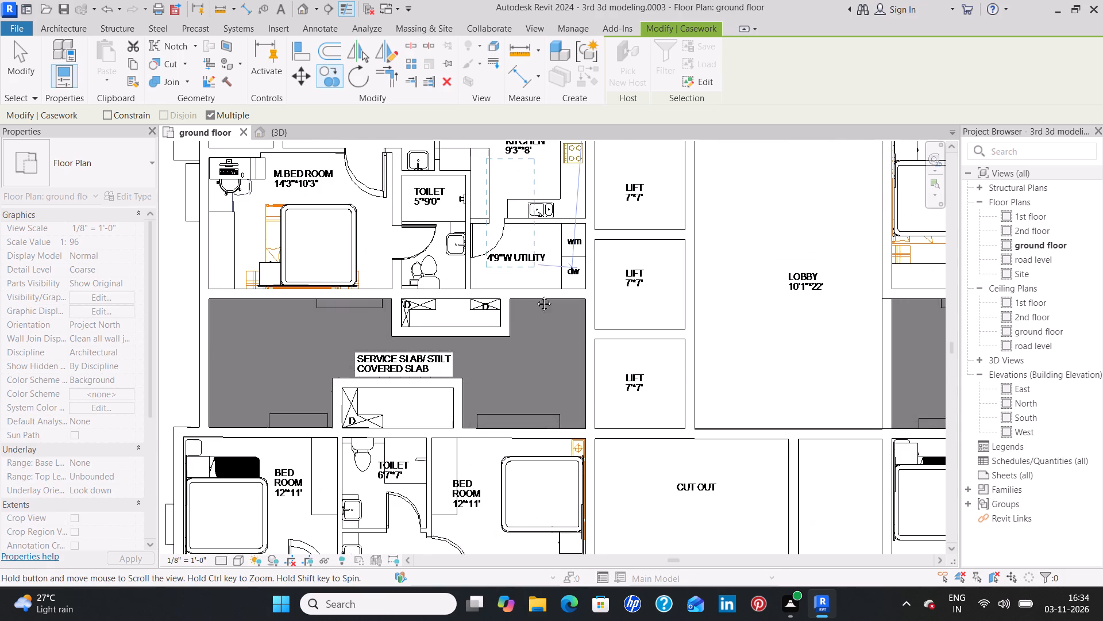
middle_drag(535, 295, 566, 505)
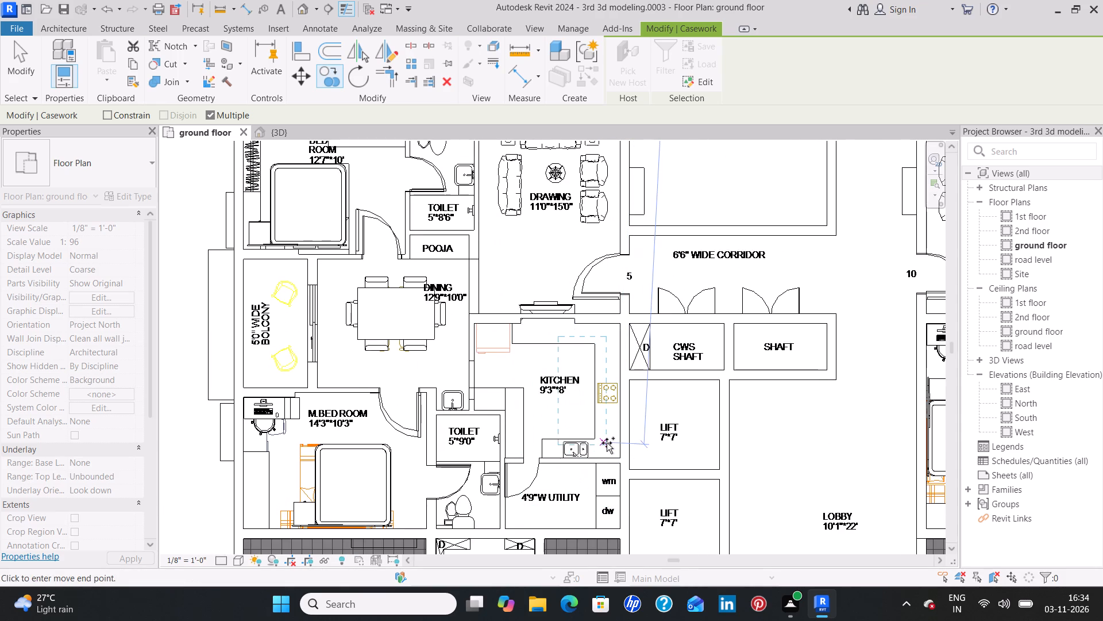
scroll(614, 457, up, 7)
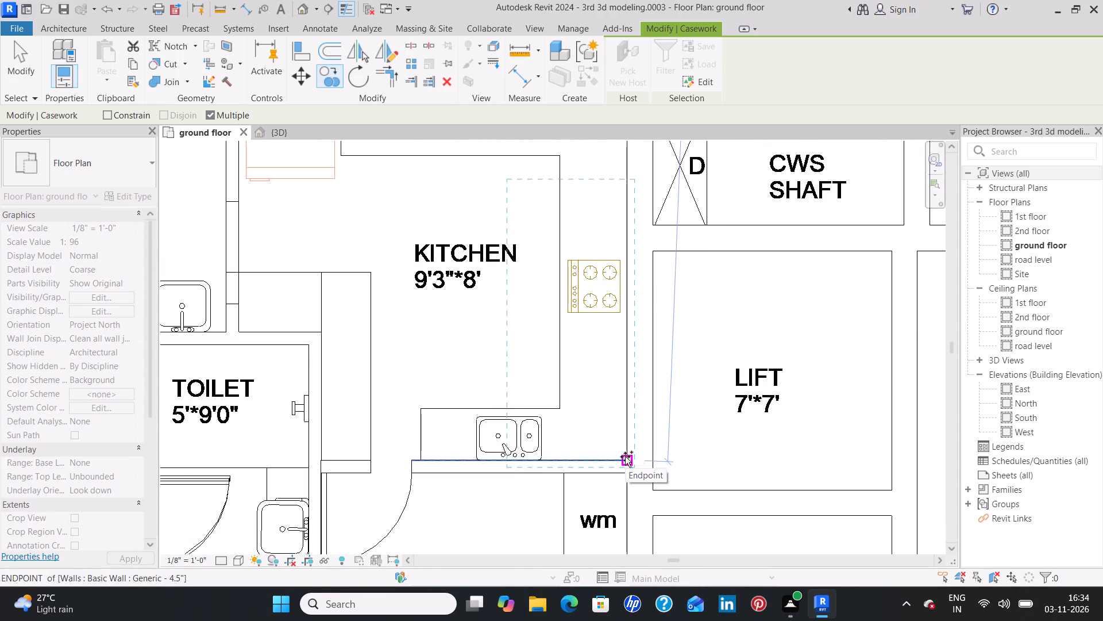
click(625, 457)
Place another copy of the cabinet set in flat 10's 8'1"*10'3" kitchen, at the utility-side corner against the service slab wall.
scroll(794, 435, down, 4)
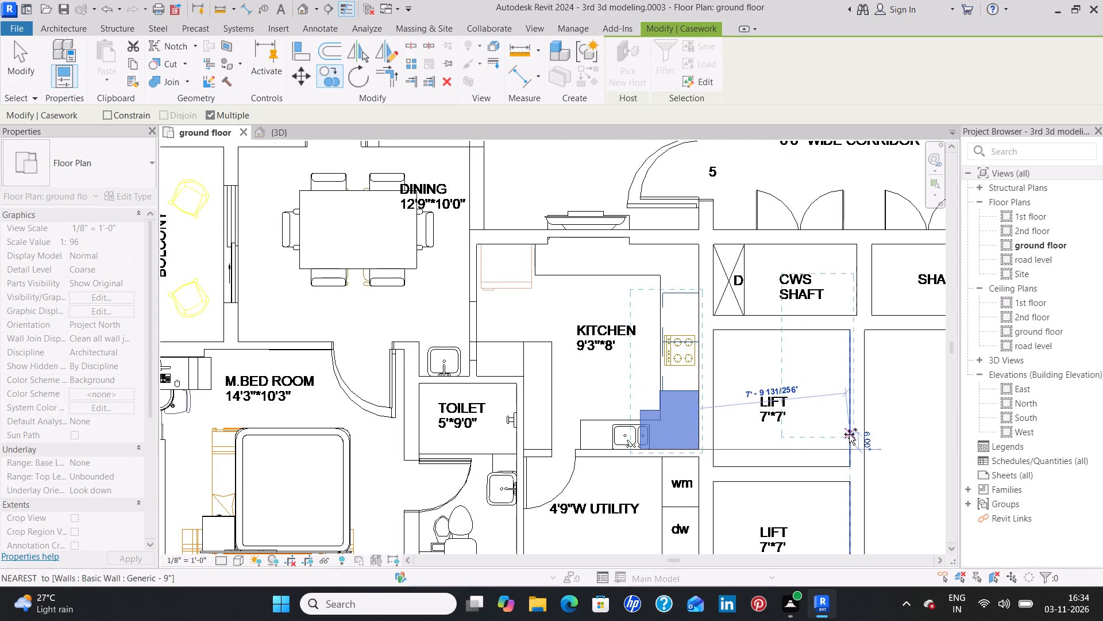
middle_drag(835, 443, 349, 385)
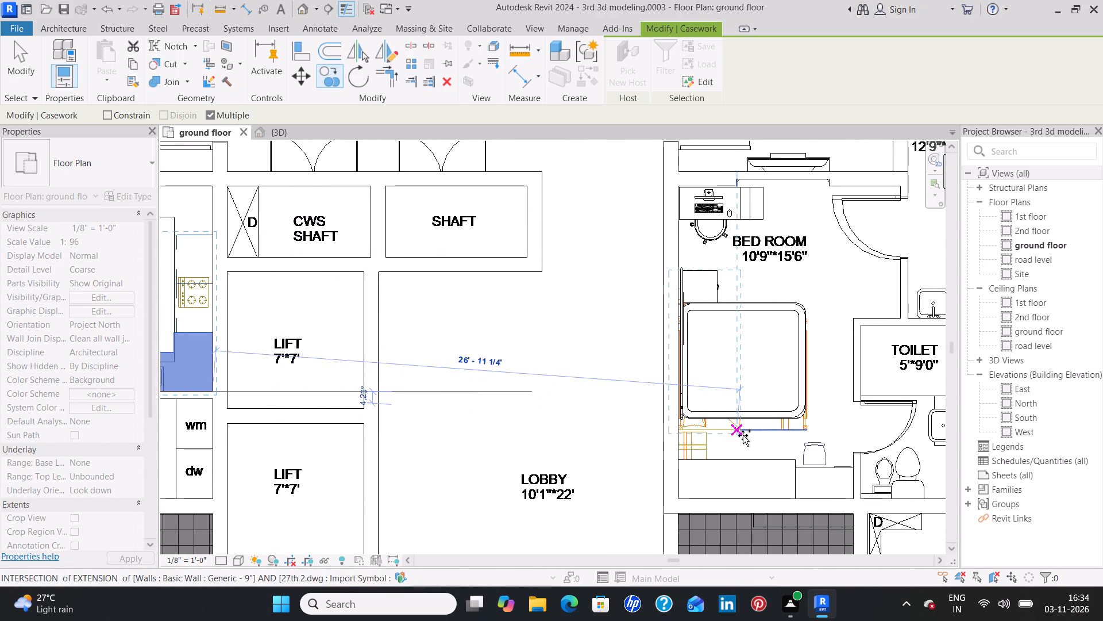
middle_drag(731, 438, 400, 380)
middle_drag(757, 447, 672, 424)
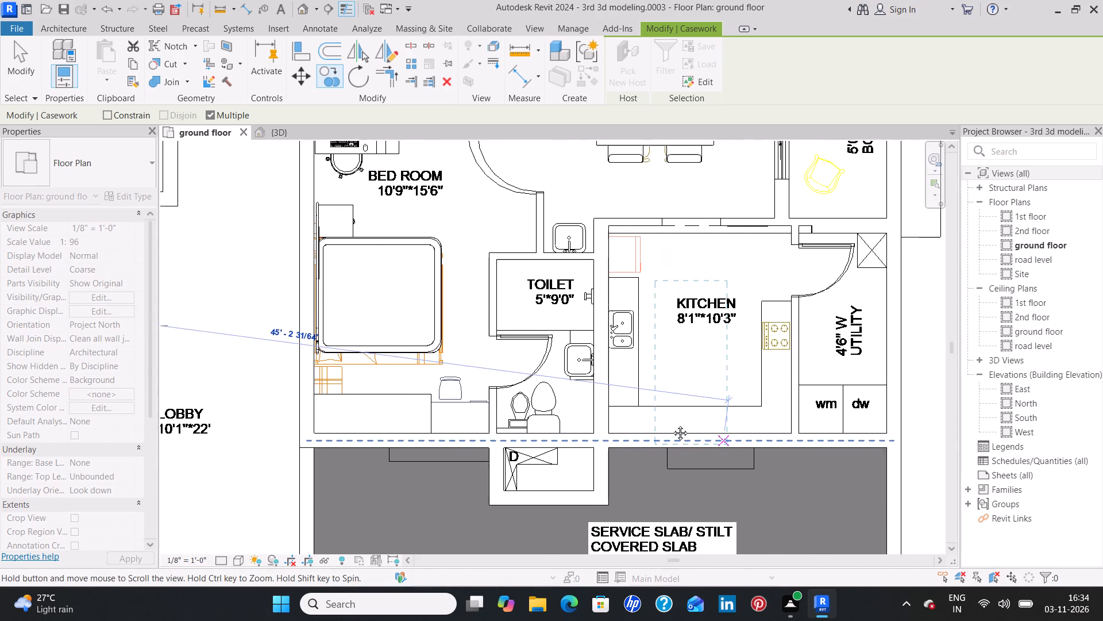
middle_drag(672, 424, 576, 409)
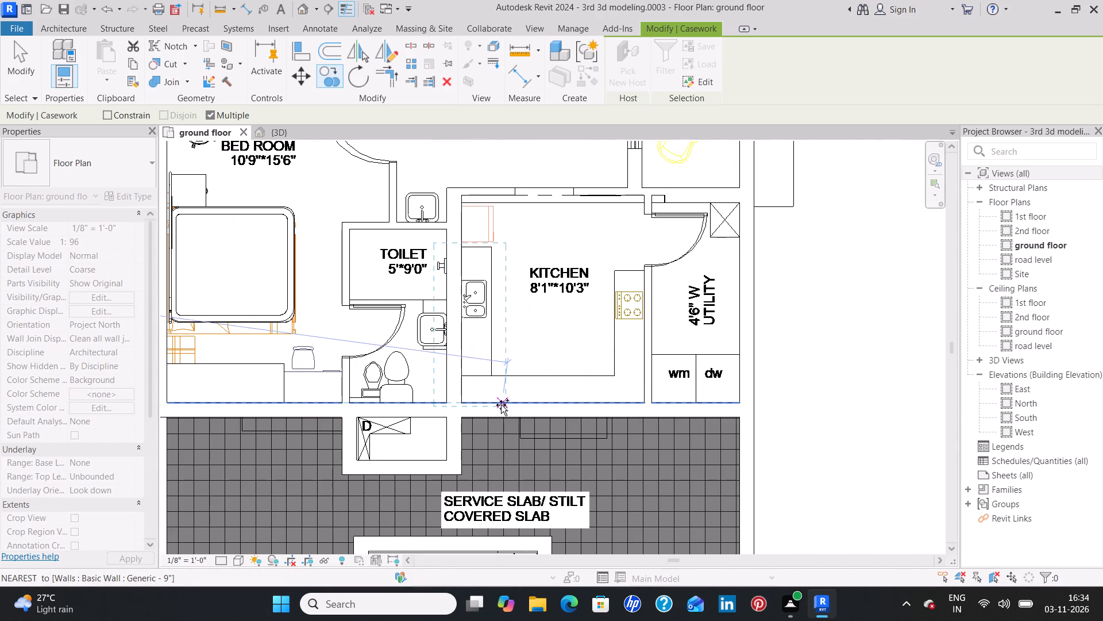
key(space)
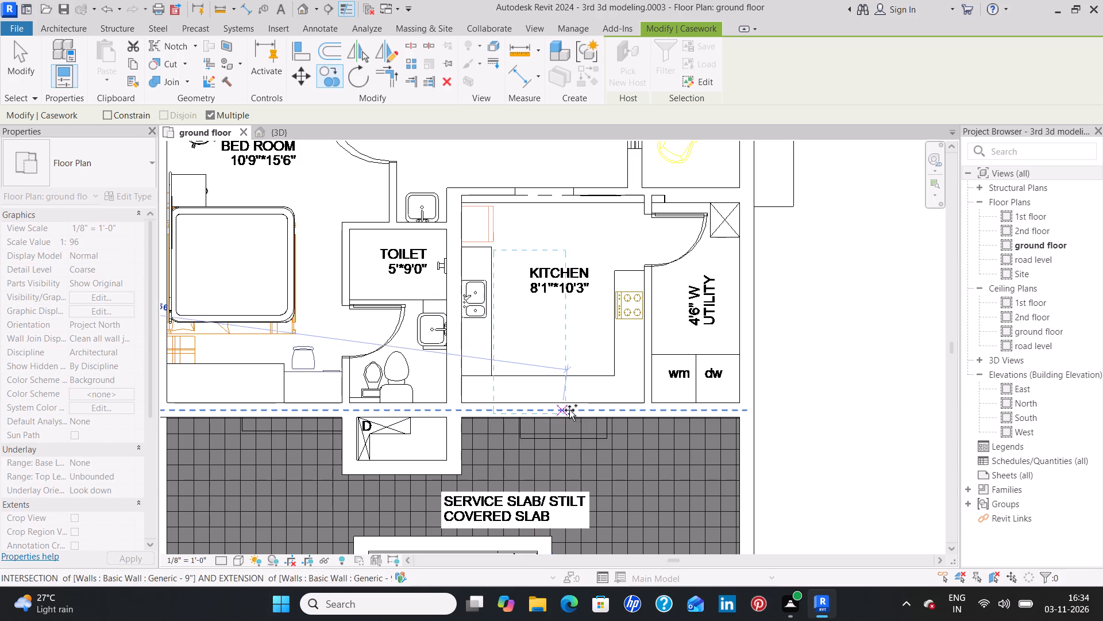
scroll(642, 405, up, 3)
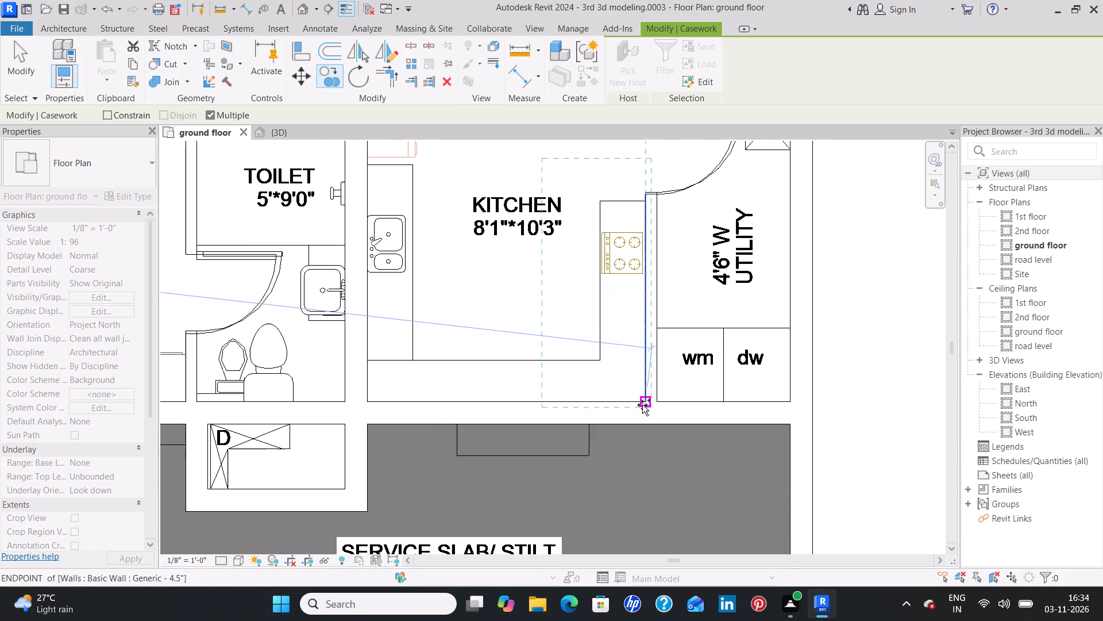
scroll(642, 405, up, 2)
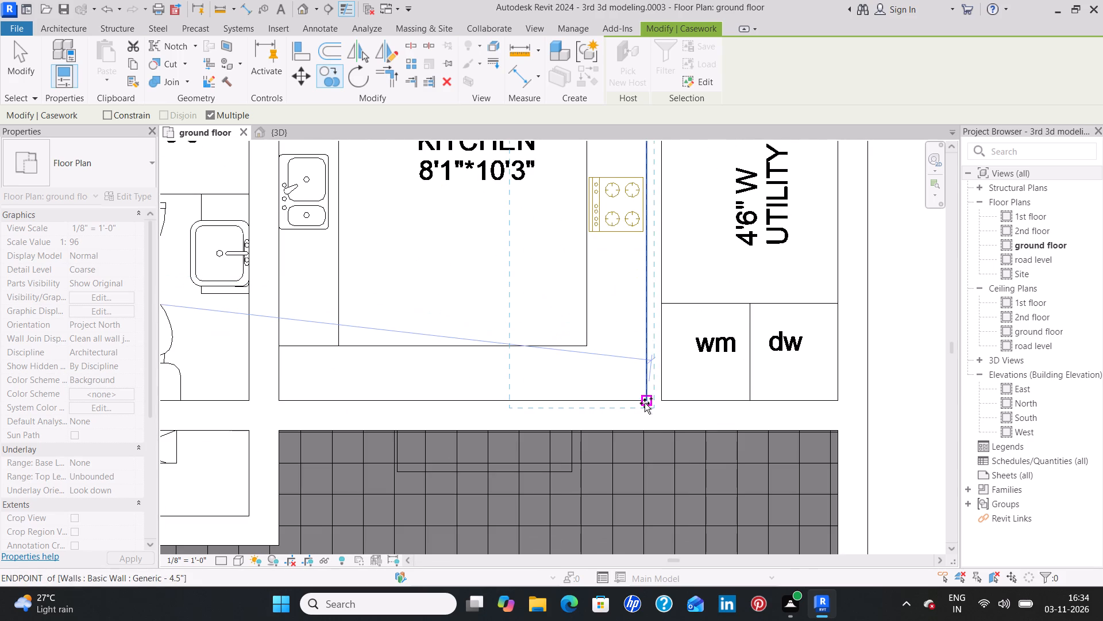
click(647, 400)
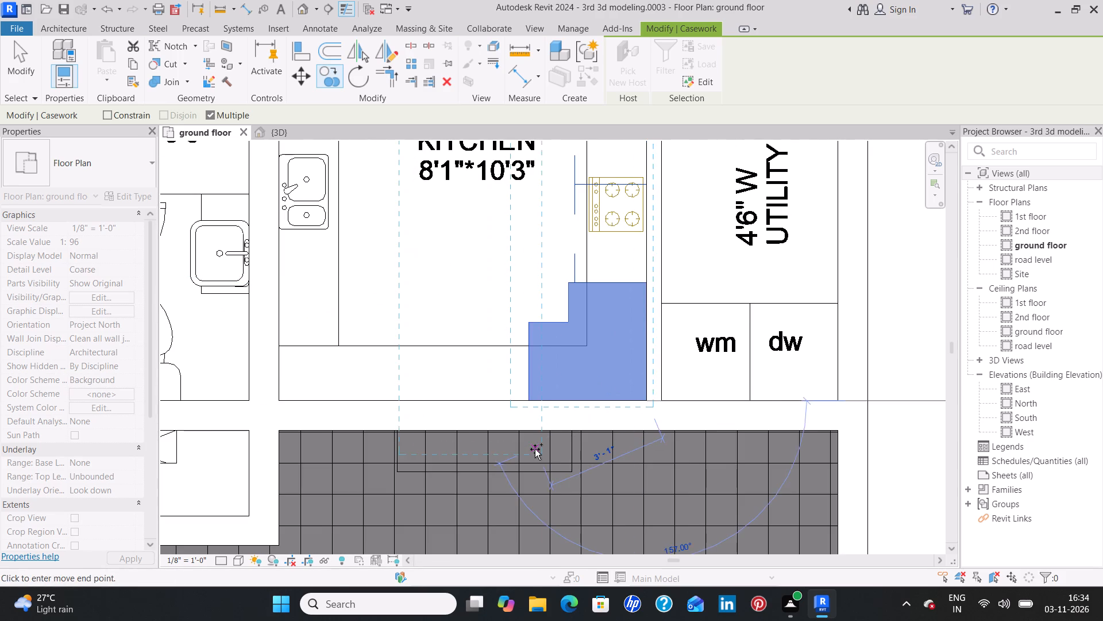
Place another copy of the cabinet set in flat 1's 12'*8' kitchen, where the outer wall meets the utility wall.
scroll(535, 449, down, 5)
middle_drag(516, 466, 534, 290)
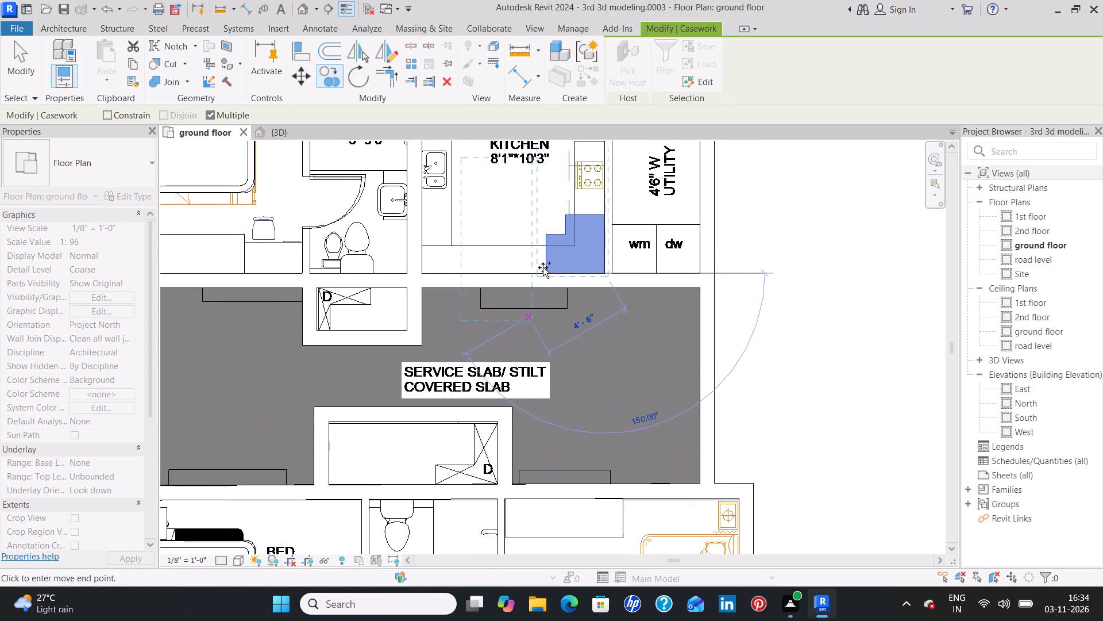
scroll(545, 268, down, 5)
scroll(558, 461, down, 2)
middle_drag(555, 492, 556, 334)
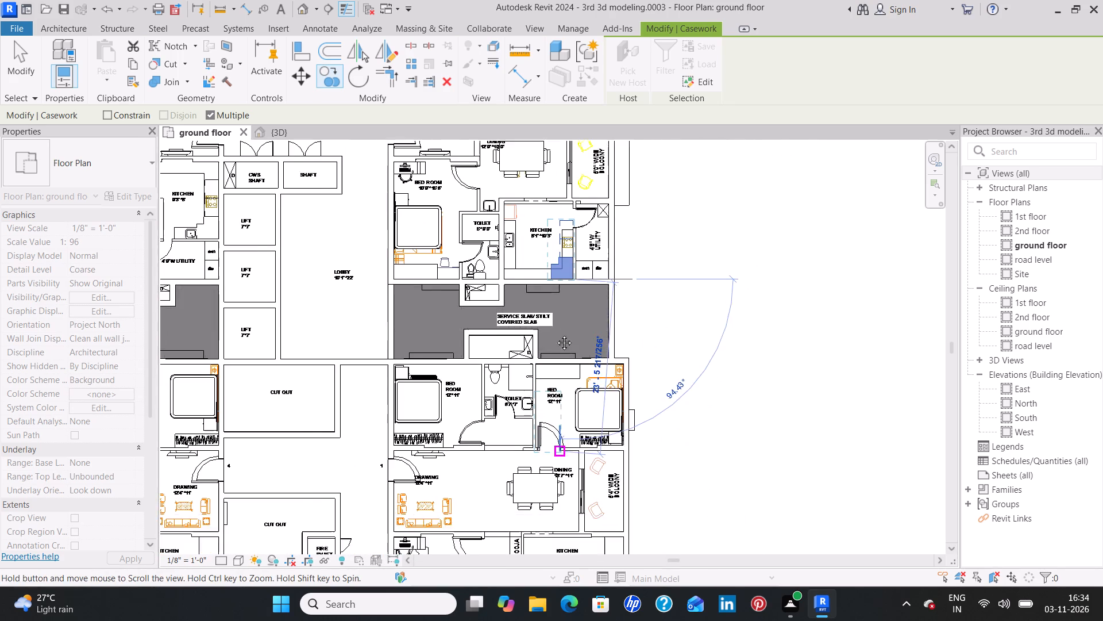
middle_drag(556, 334, 557, 227)
scroll(614, 371, up, 6)
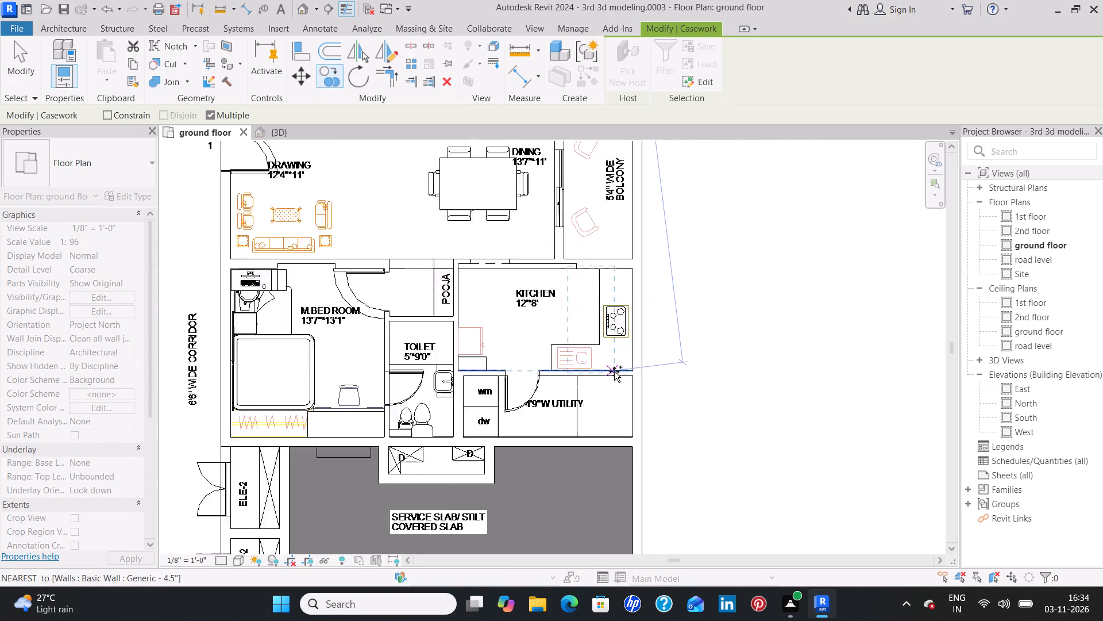
scroll(614, 371, up, 1)
click(638, 371)
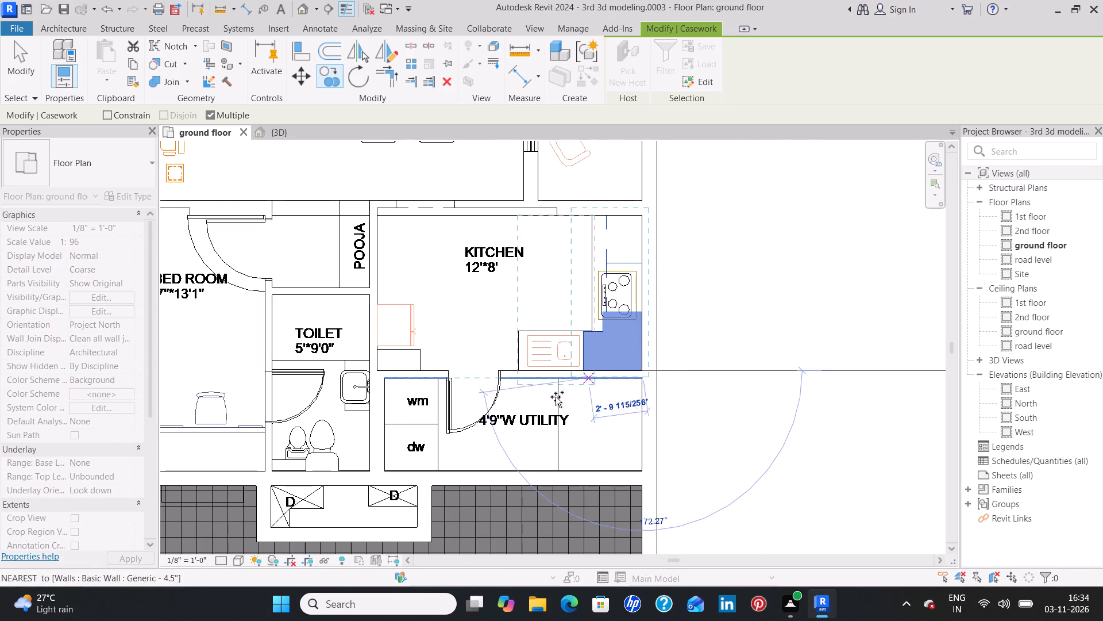
Place another copy of the cabinet set in flat 4's 12'*8' kitchen, where the staircase-side wall meets the utility wall.
scroll(530, 408, down, 4)
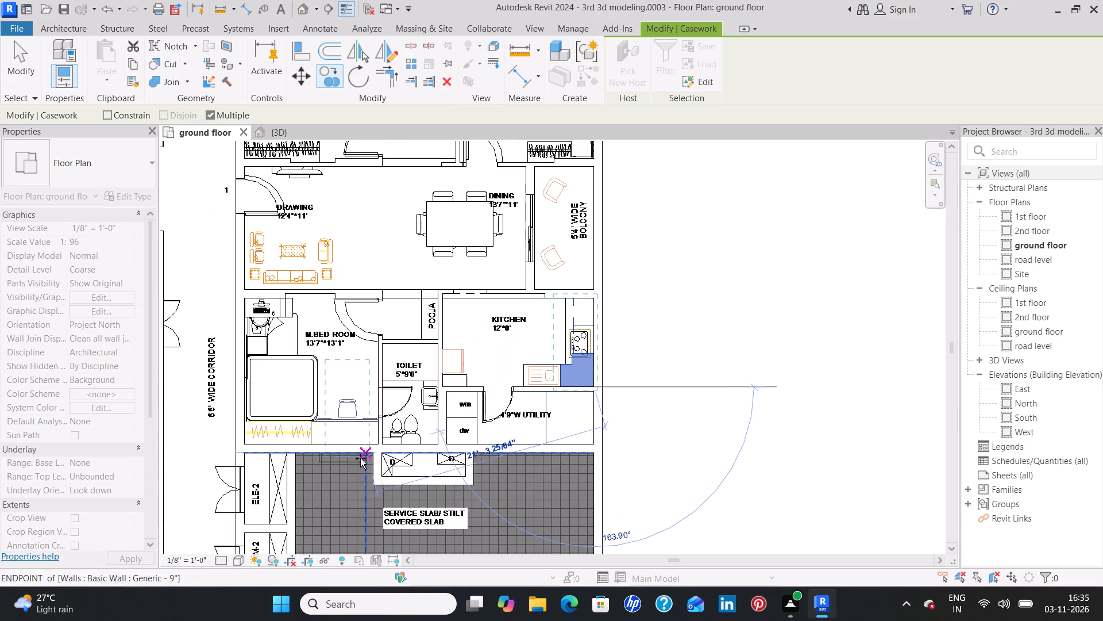
middle_drag(351, 457, 467, 309)
middle_drag(240, 333, 243, 330)
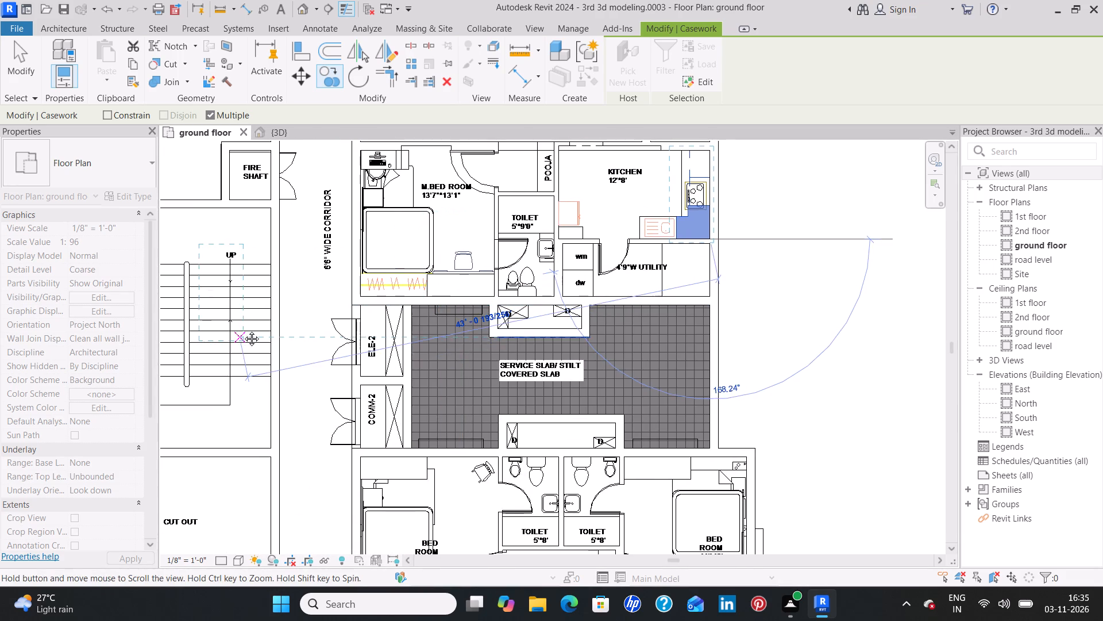
middle_drag(243, 330, 801, 415)
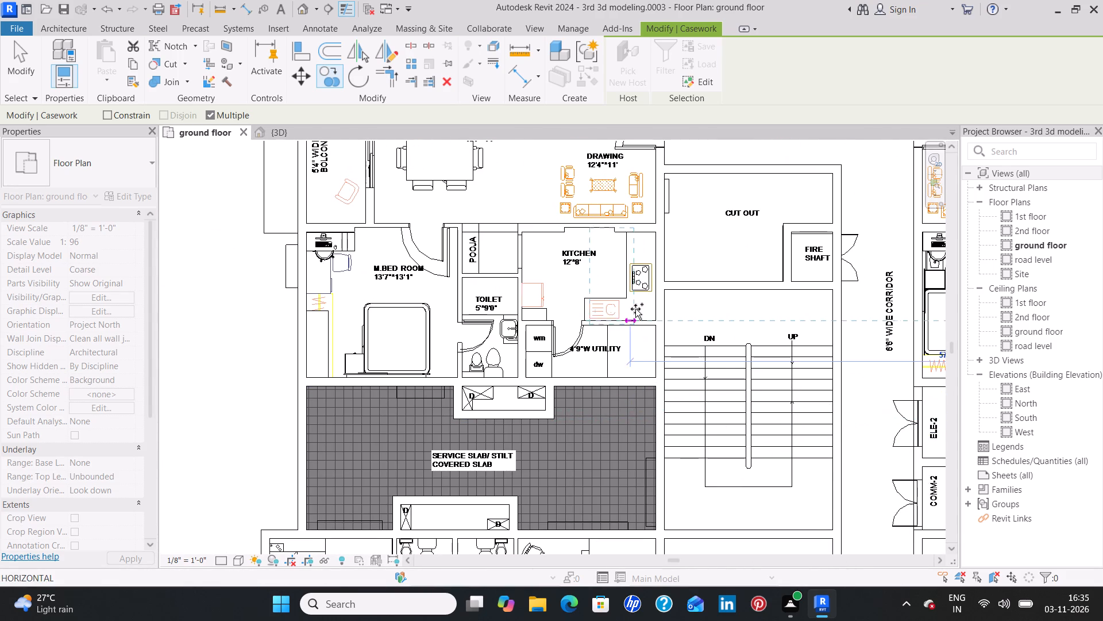
scroll(653, 318, up, 7)
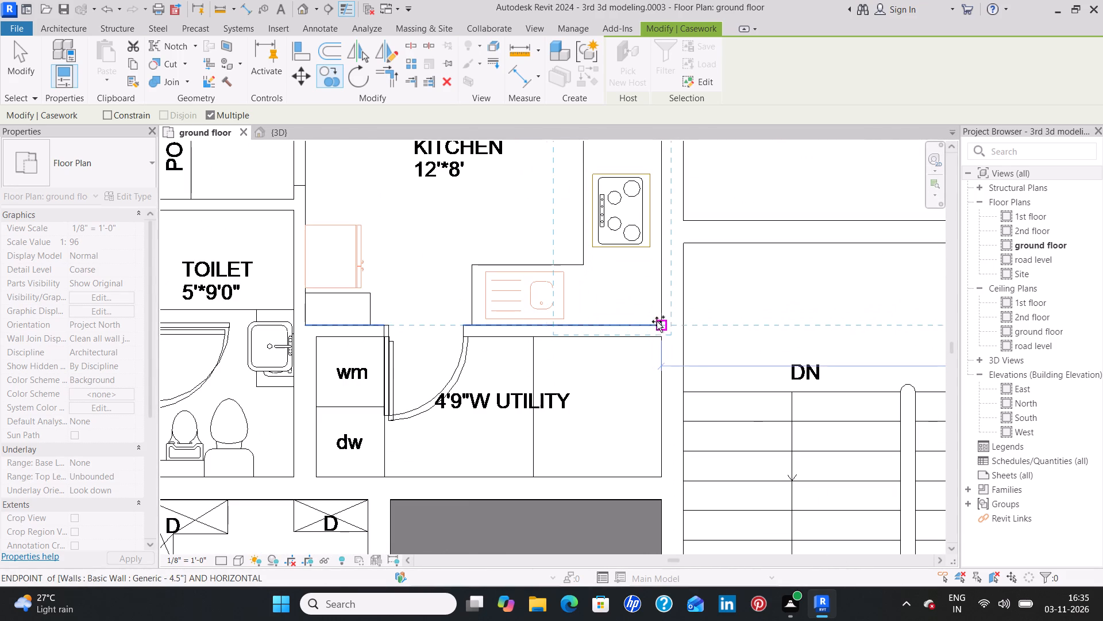
click(661, 324)
Place another copy of the cabinet set in flat 3's 12'1"*8' kitchen, where the service slab side wall meets the utility wall.
scroll(623, 374, down, 5)
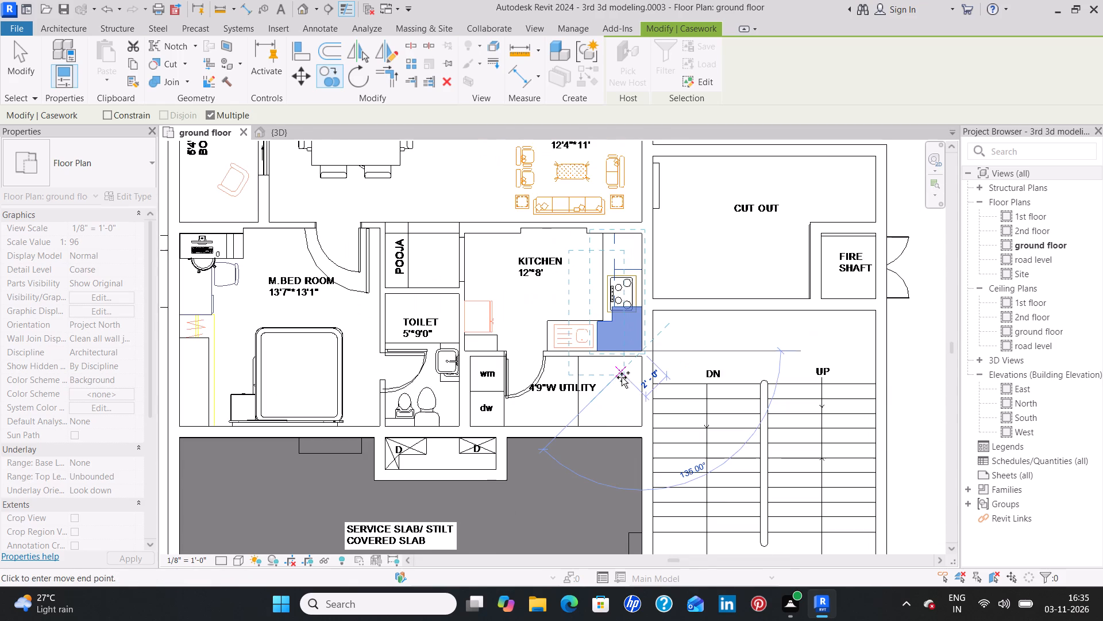
scroll(622, 377, down, 2)
middle_drag(588, 453, 584, 240)
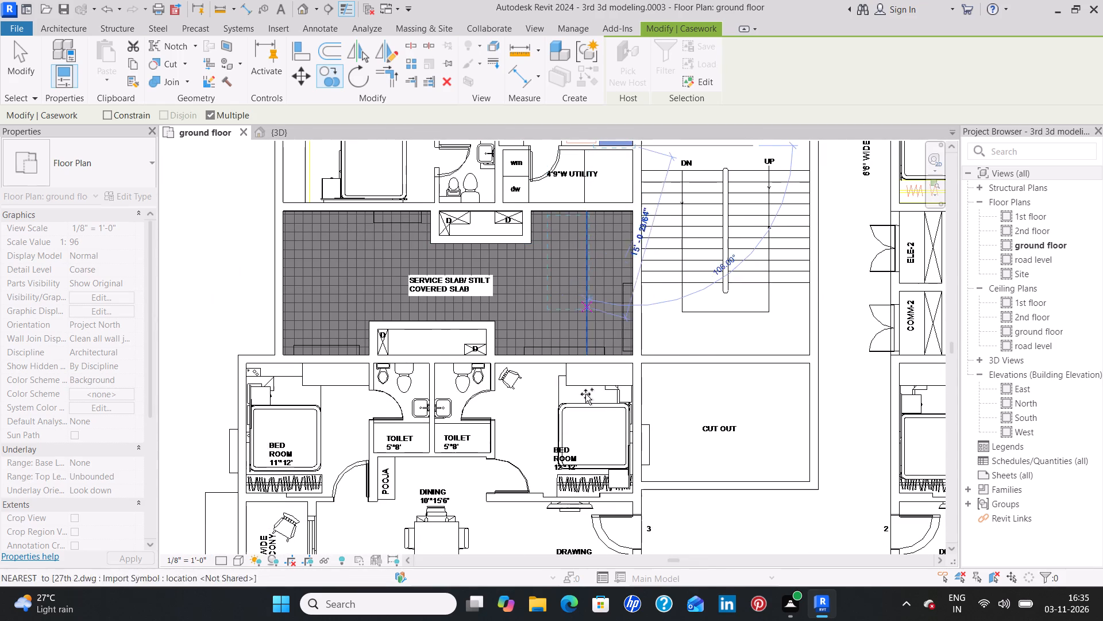
middle_drag(575, 509, 583, 267)
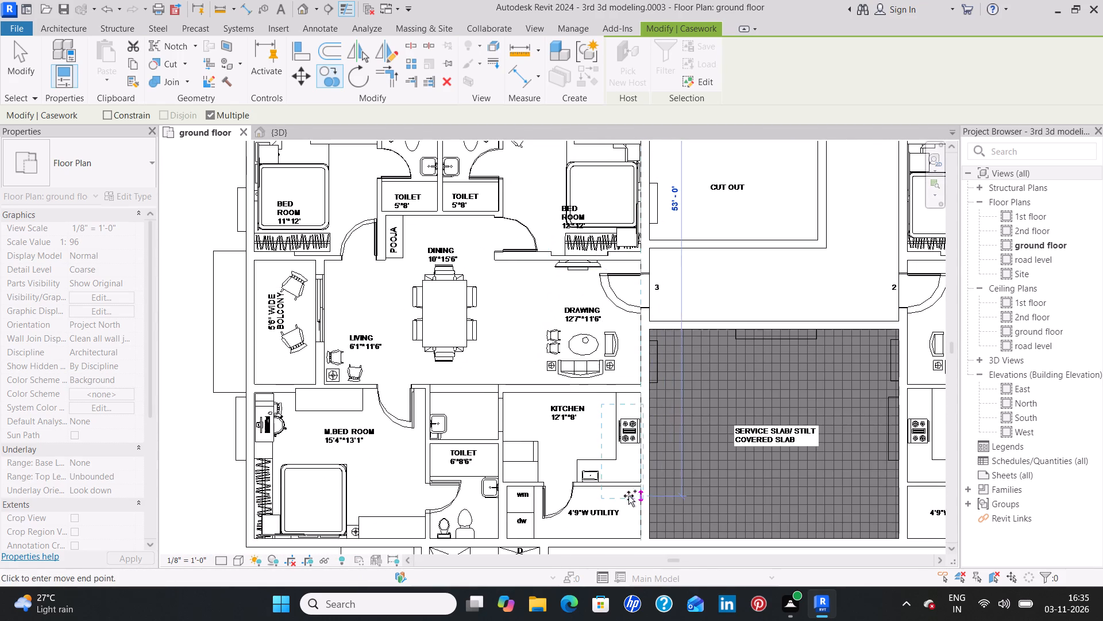
middle_drag(630, 493, 615, 340)
scroll(618, 339, up, 6)
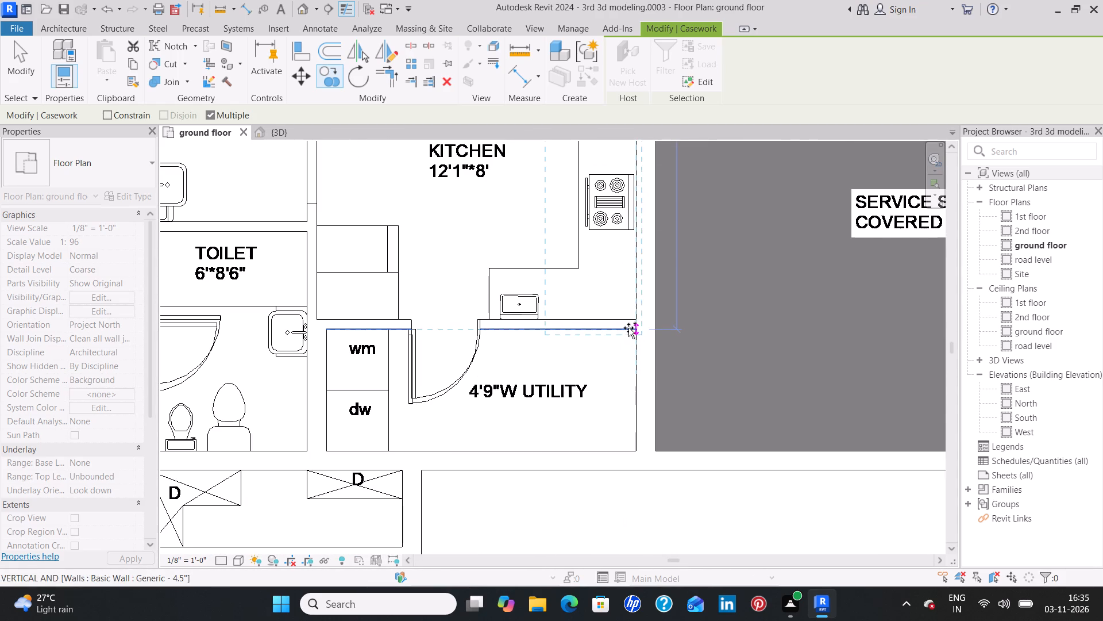
click(635, 317)
scroll(603, 388, down, 3)
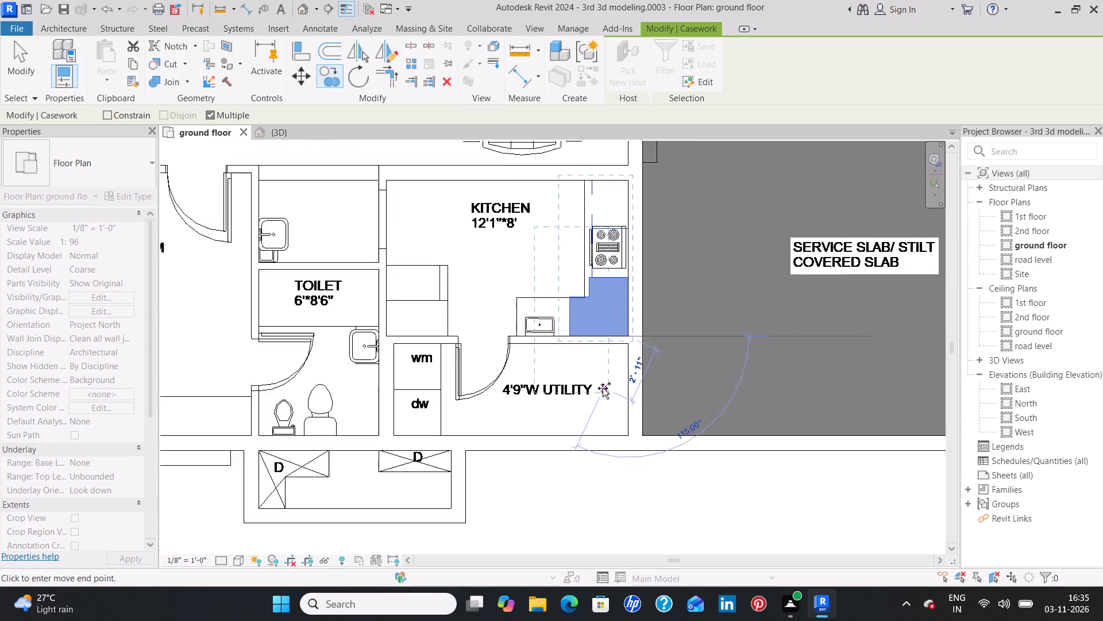
Place another copy of the cabinet set in flat 2's 12'1"*8' kitchen, along the utility wall near the service slab side wall.
scroll(603, 388, down, 2)
middle_drag(731, 377, 375, 382)
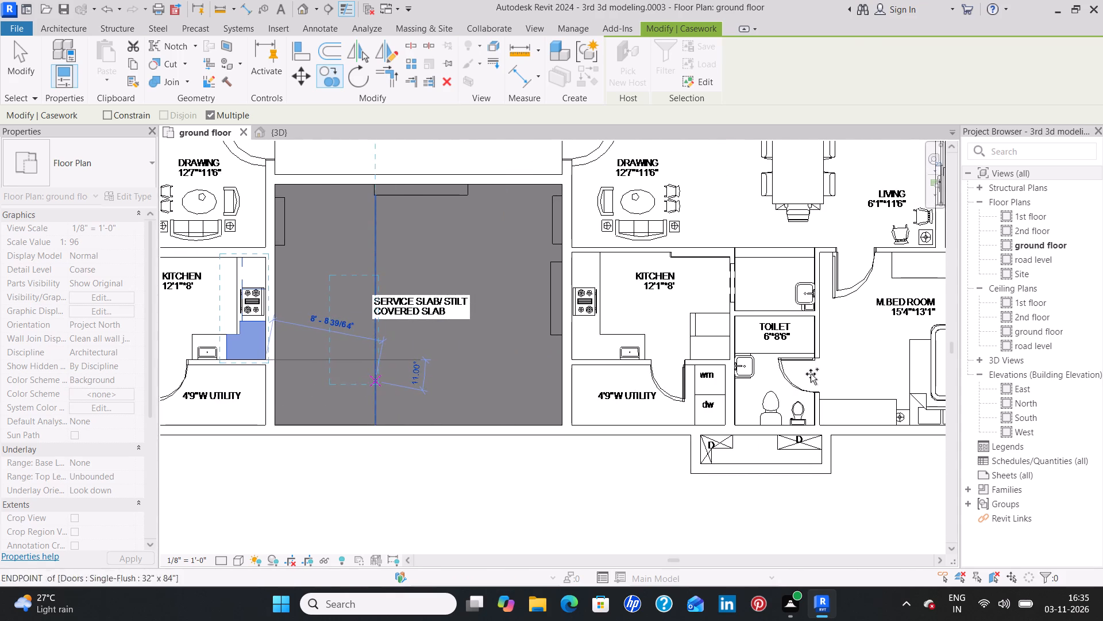
middle_drag(836, 369, 525, 370)
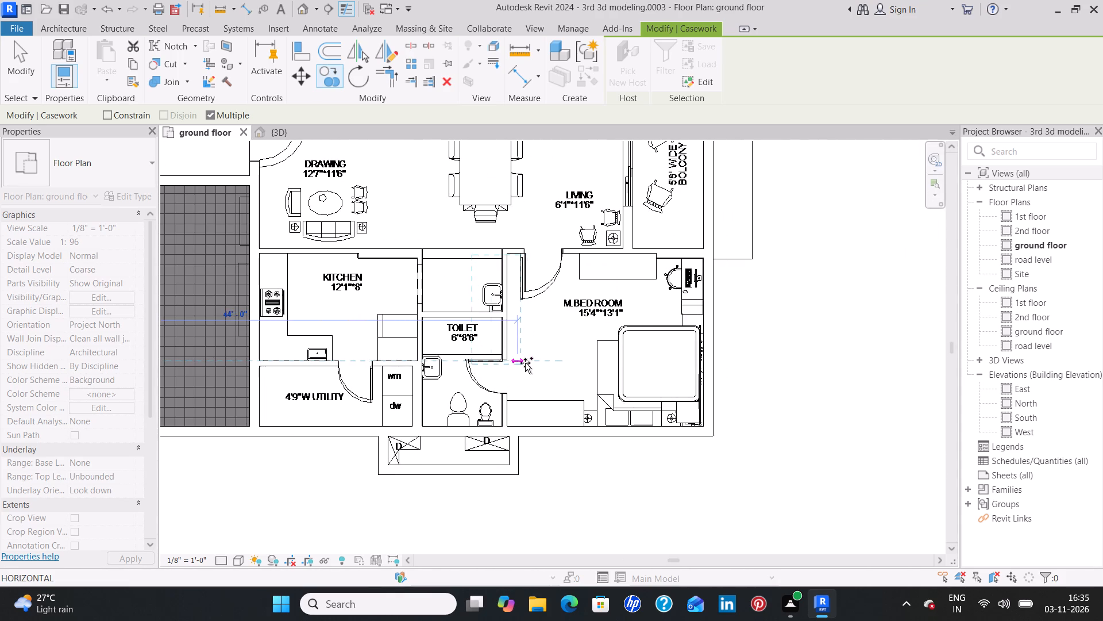
middle_drag(452, 369, 763, 360)
scroll(611, 370, up, 8)
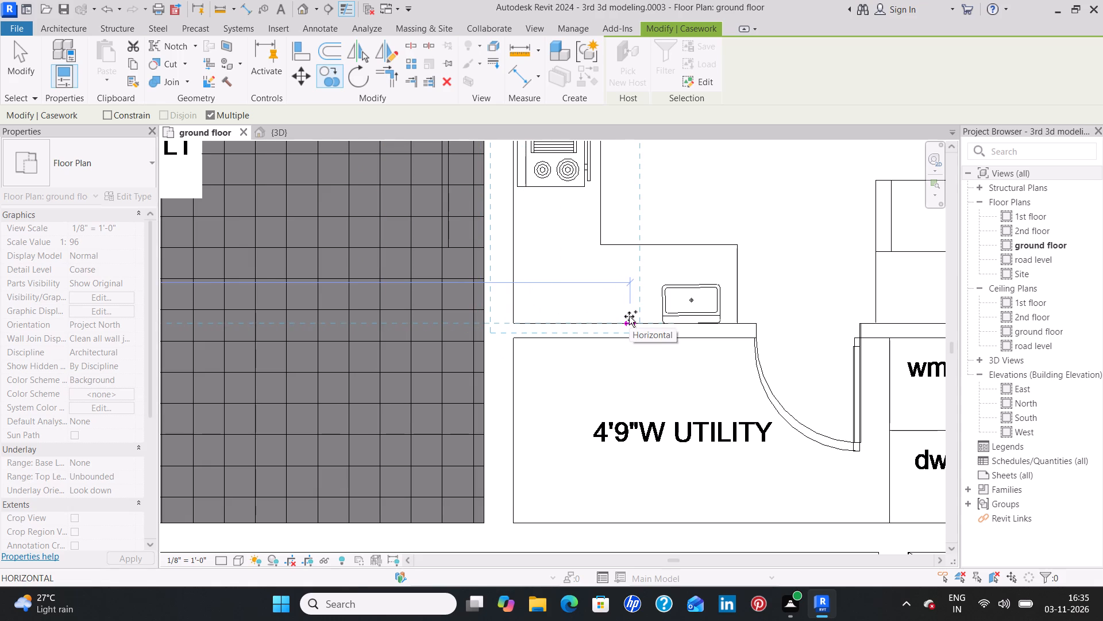
middle_drag(629, 316, 635, 457)
scroll(635, 457, down, 3)
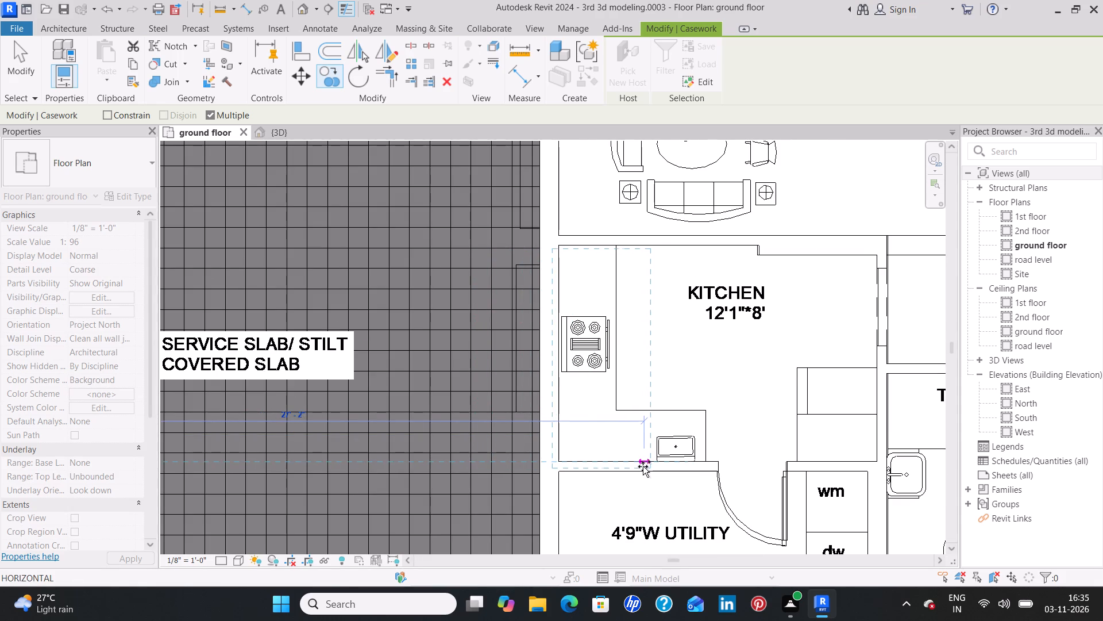
click(643, 466)
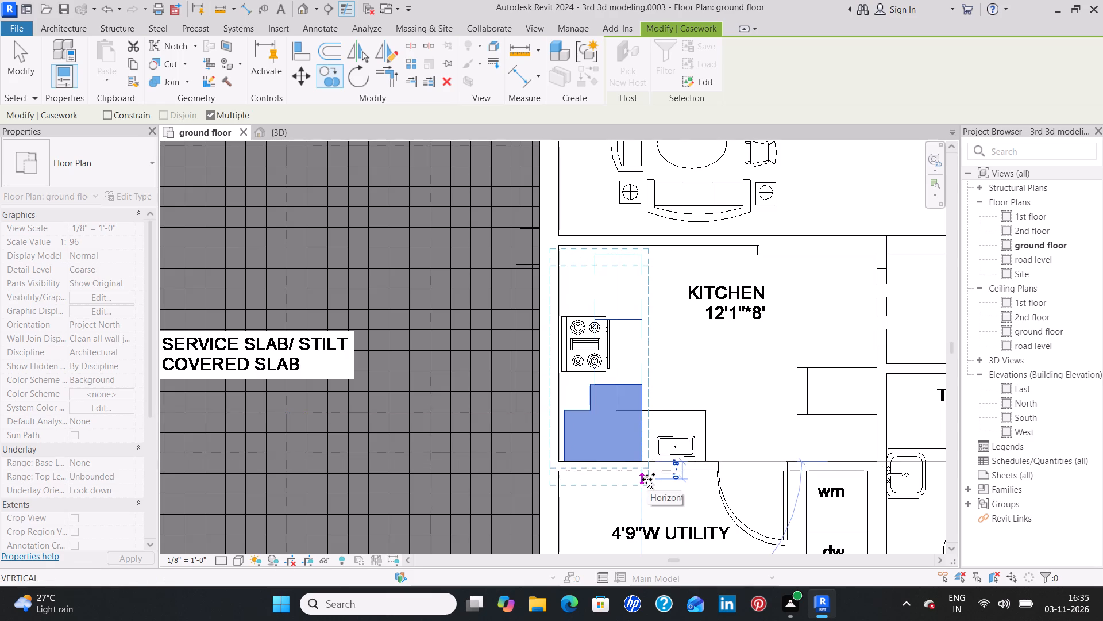
key(Escape)
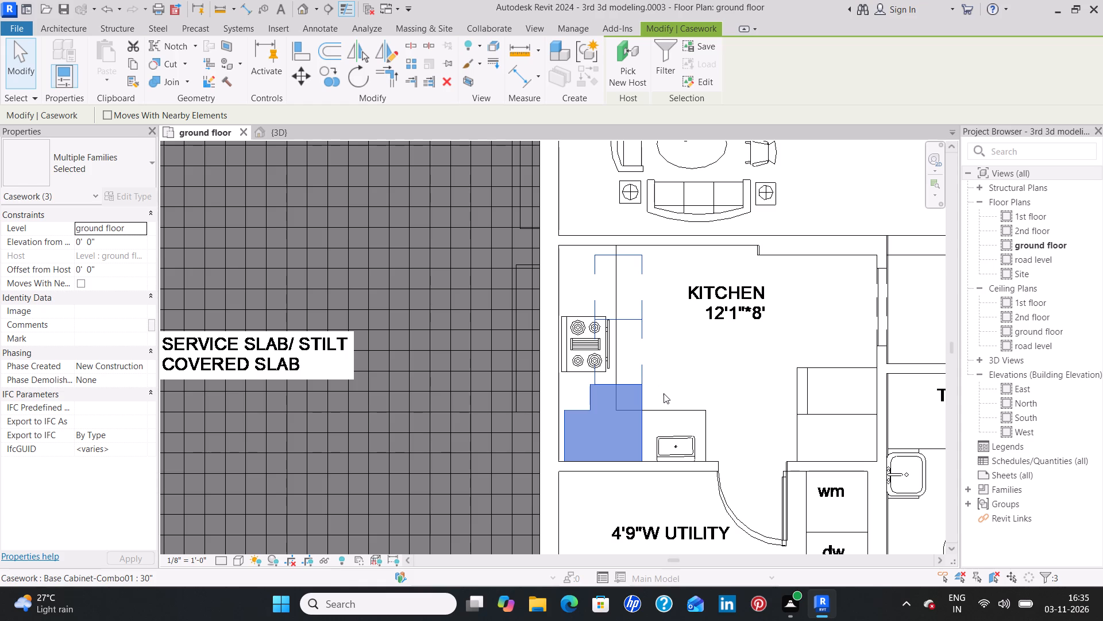
Reorient flat 2's copied cabinet set so the corner unit's inner notch faces into the kitchen.
key(space)
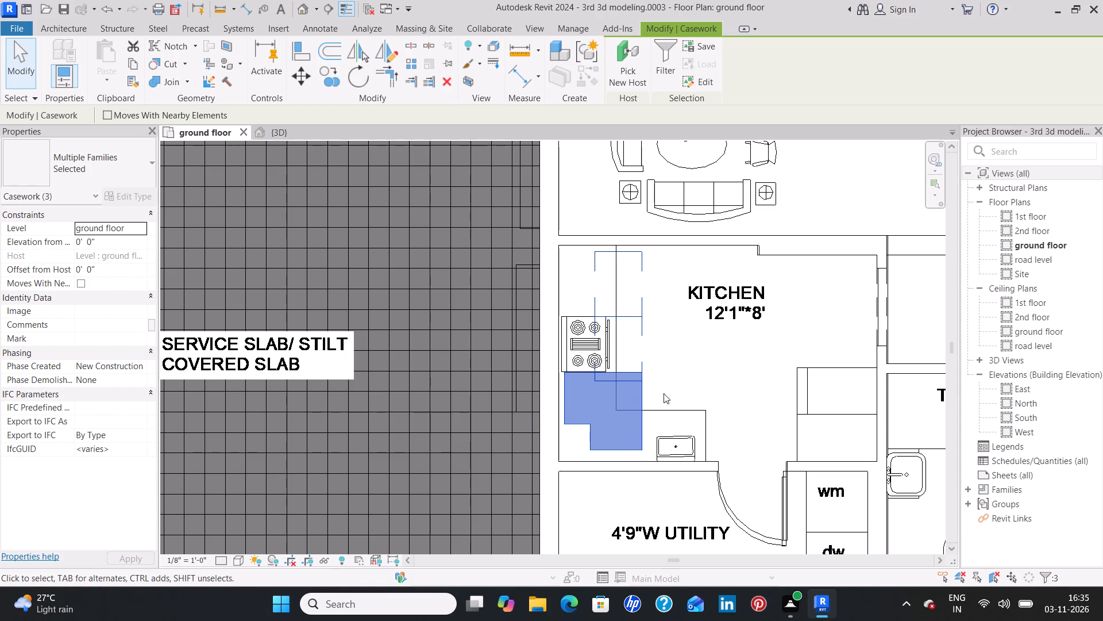
key(space)
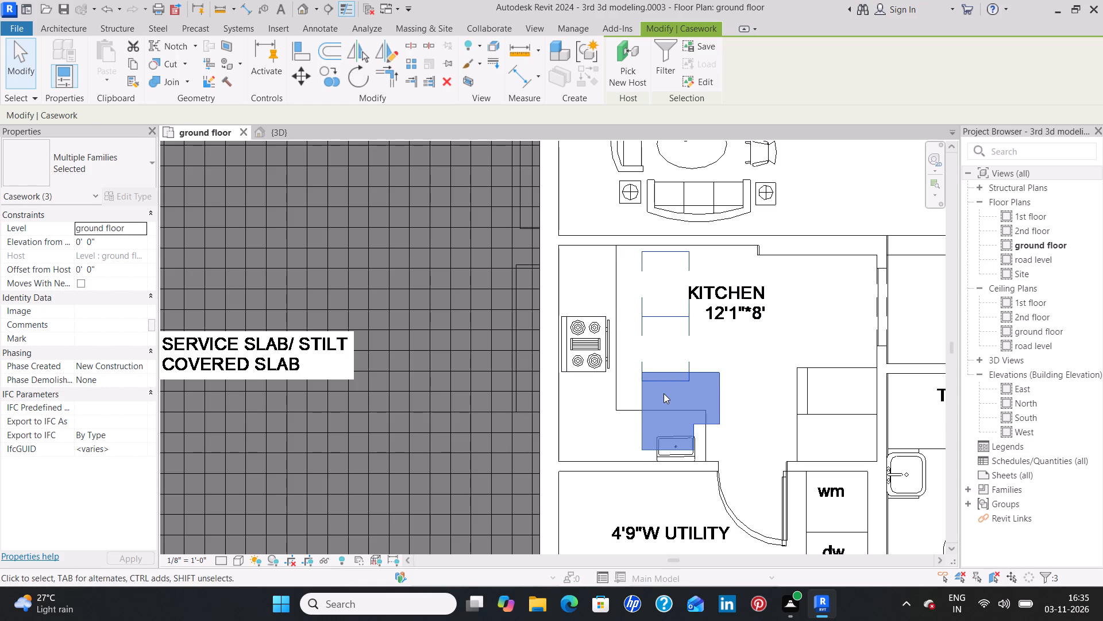
key(space)
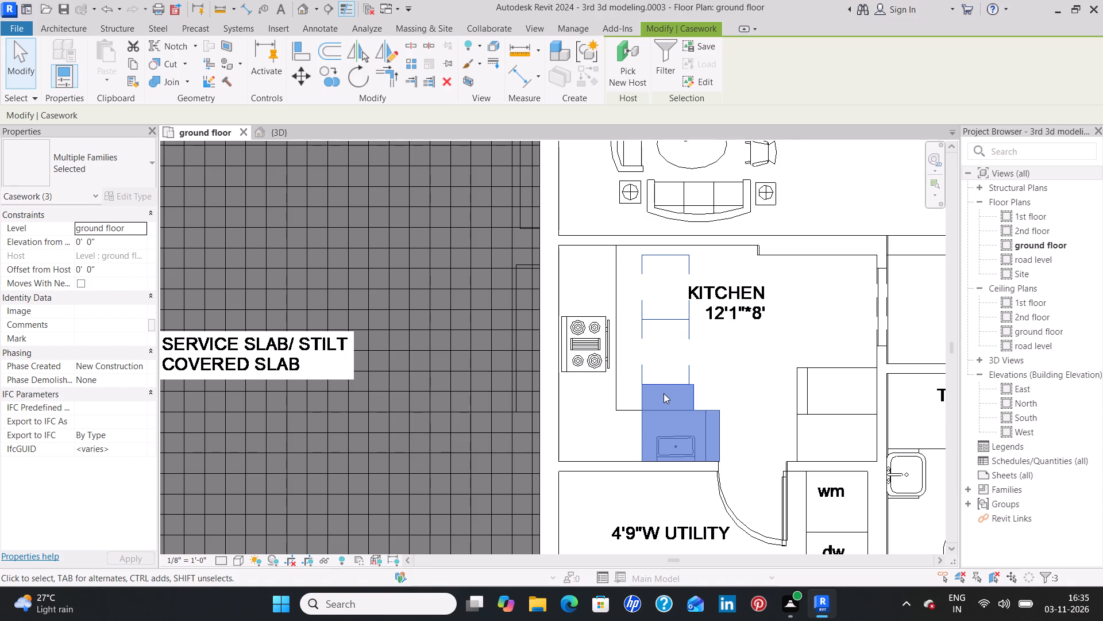
Nudge flat 2's cabinet set until the corner unit sits in the corner of the service slab side wall and utility wall.
key(Left)
key(Left)
key(Left)
key(Left)
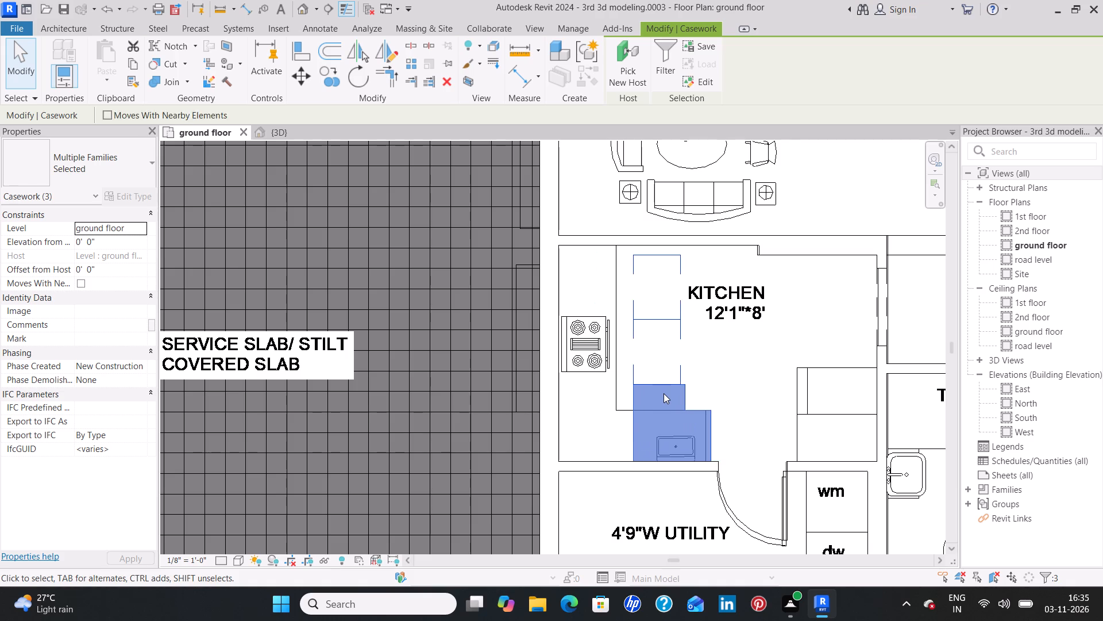
key(Left)
key(Left)
key(Left)
key(Left)
key(Left)
key(Left)
key(Left)
key(Left)
key(Left)
key(Left)
key(Left)
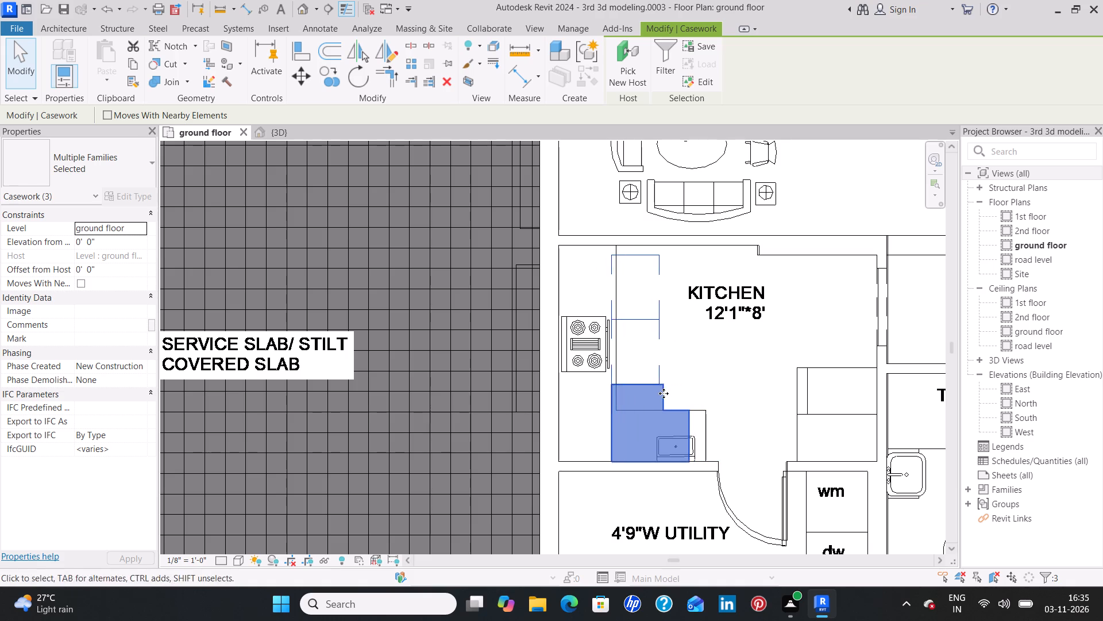
key(Left)
key(Left)
key(Left)
key(Left)
key(Left)
key(Left)
key(Left)
key(Left)
key(Left)
key(Left)
key(Left)
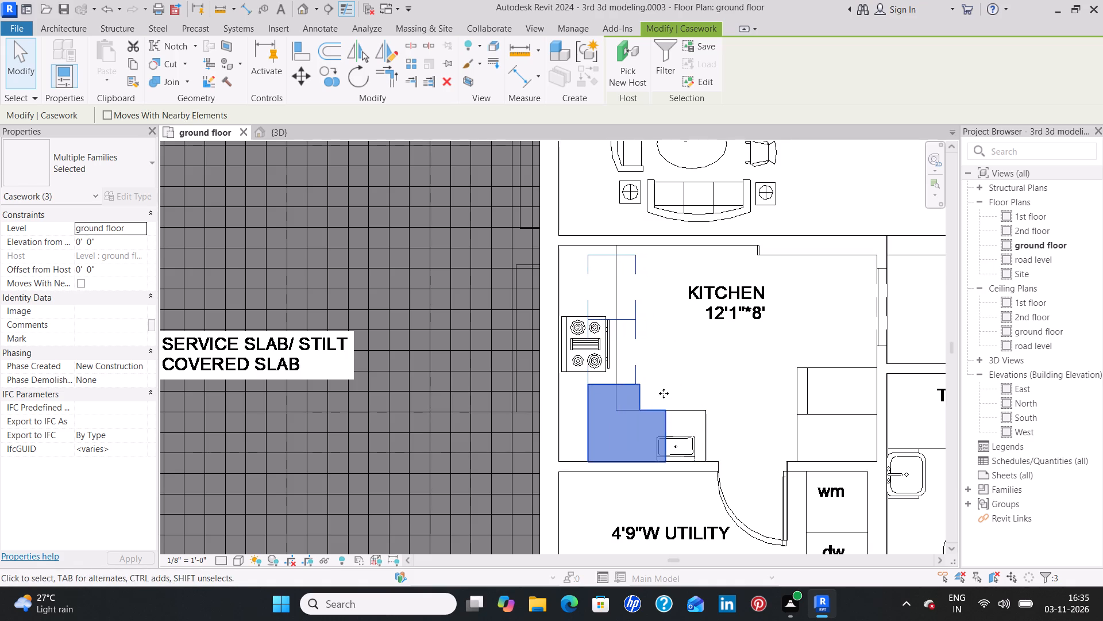
key(Left)
key(Left)
key(Left)
key(Left)
key(Left)
key(Left)
key(Left)
key(Left)
key(Left)
key(Left)
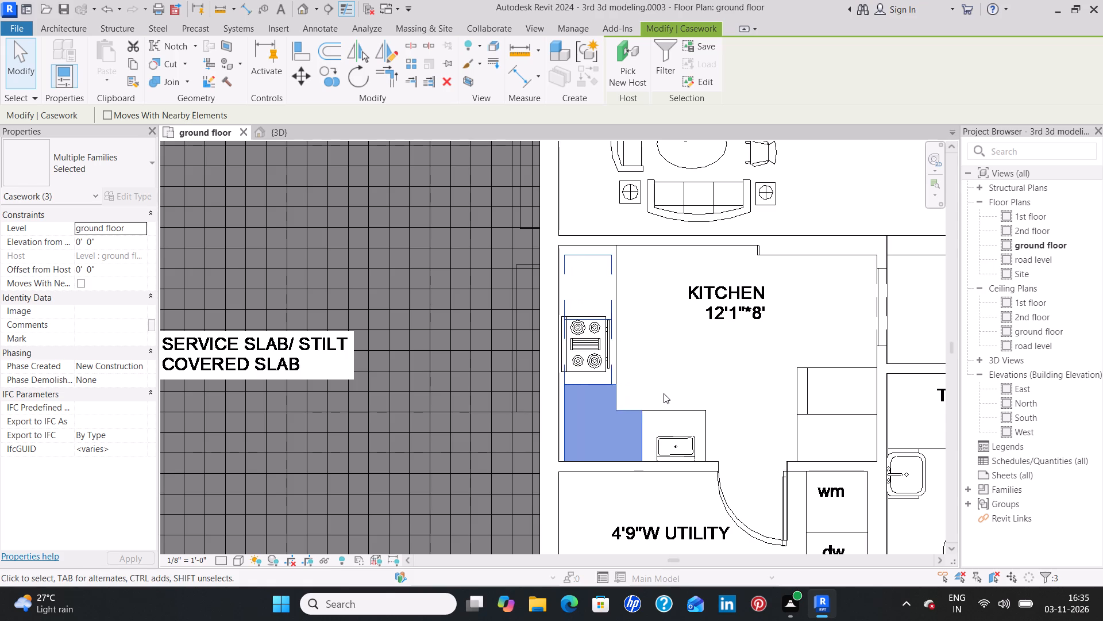
key(Left)
key(Left)
key(Left)
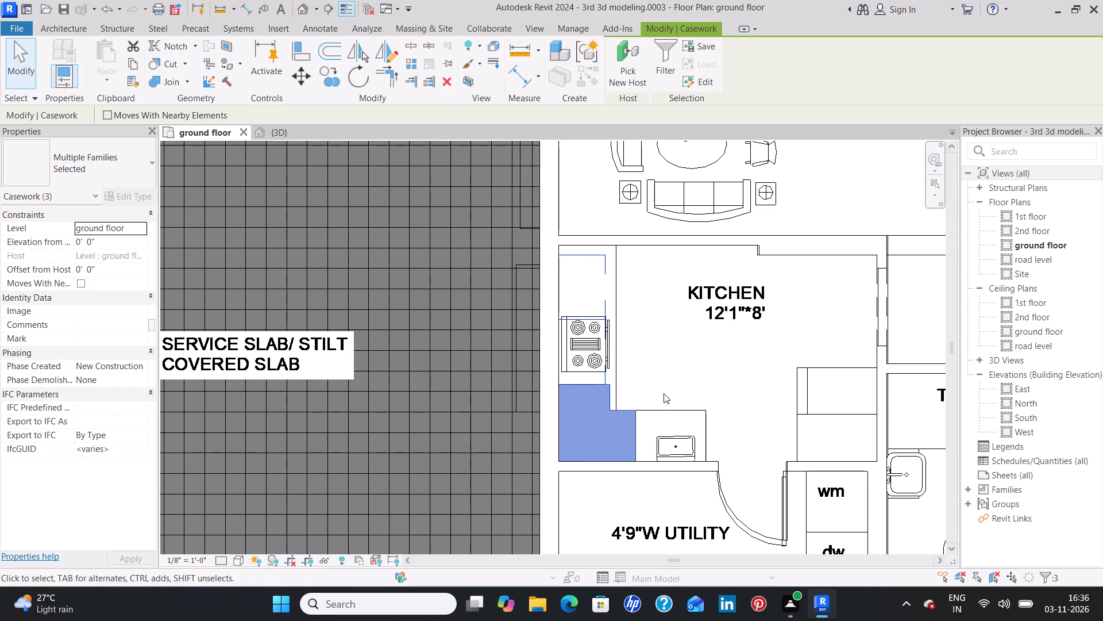
key(Up)
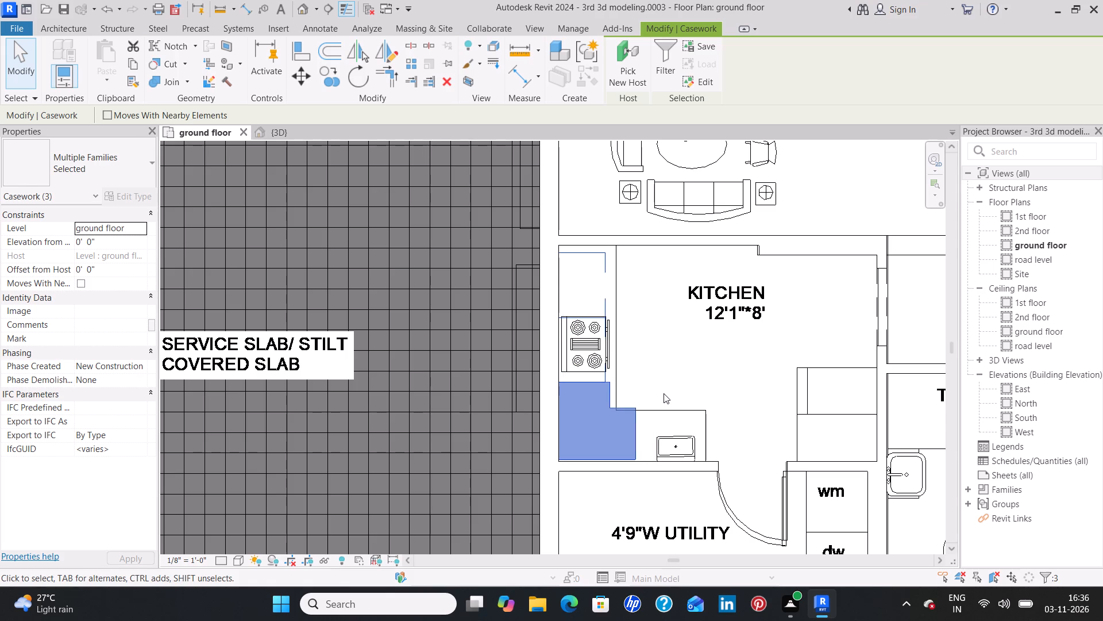
click(686, 338)
Examine the placed cabinet sets in the kitchens of flats 3, 2, 1, 4 and 10 for fit against the walls and counters.
scroll(687, 336, down, 9)
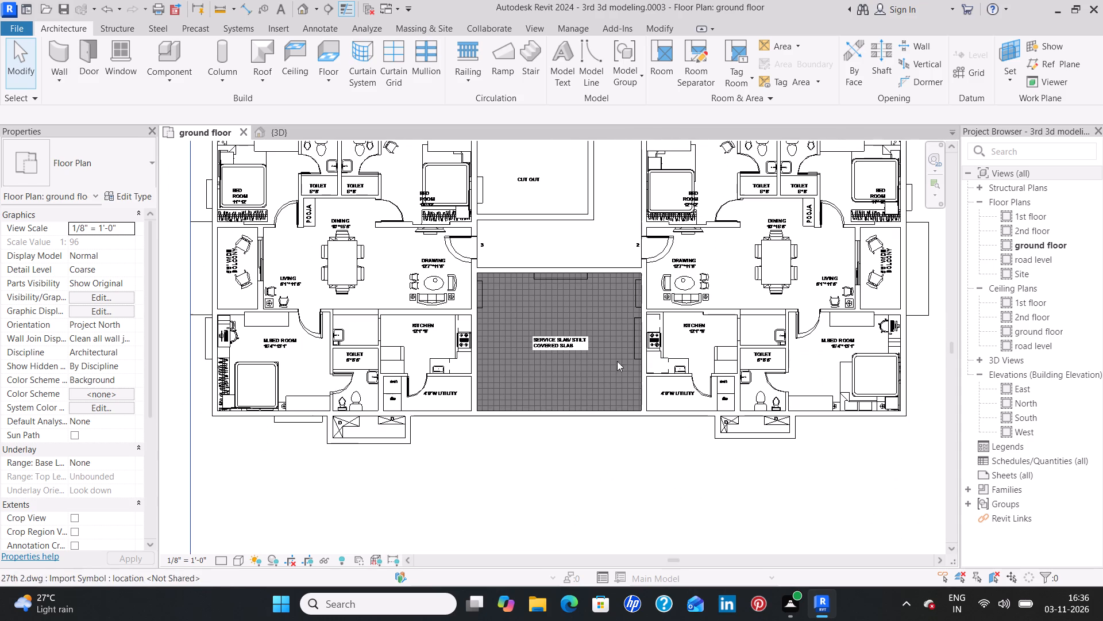
scroll(459, 359, up, 7)
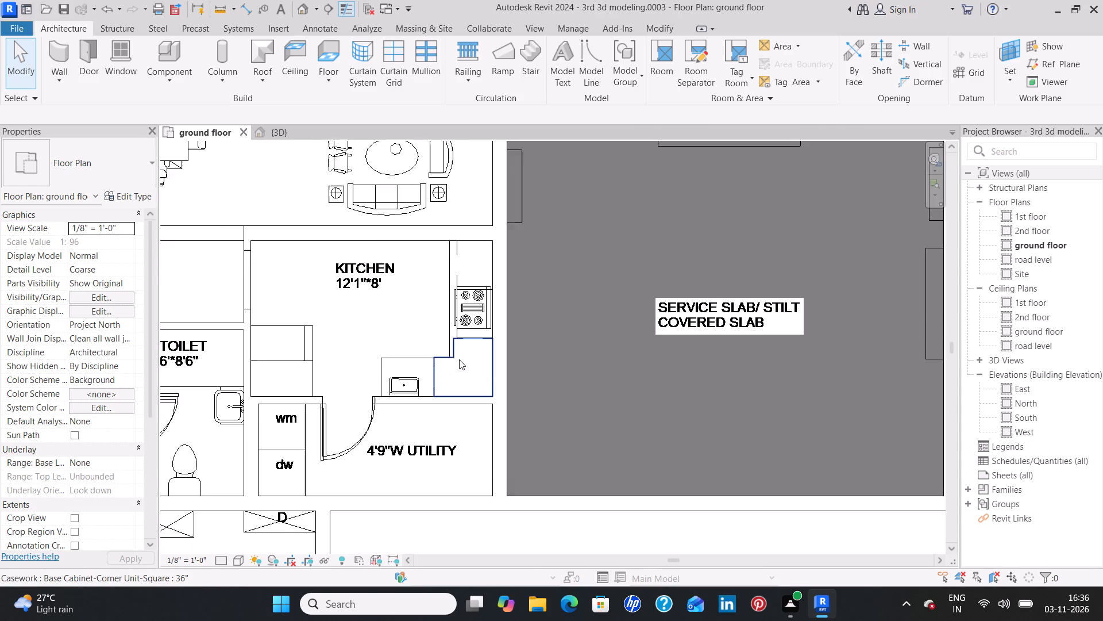
scroll(459, 359, up, 4)
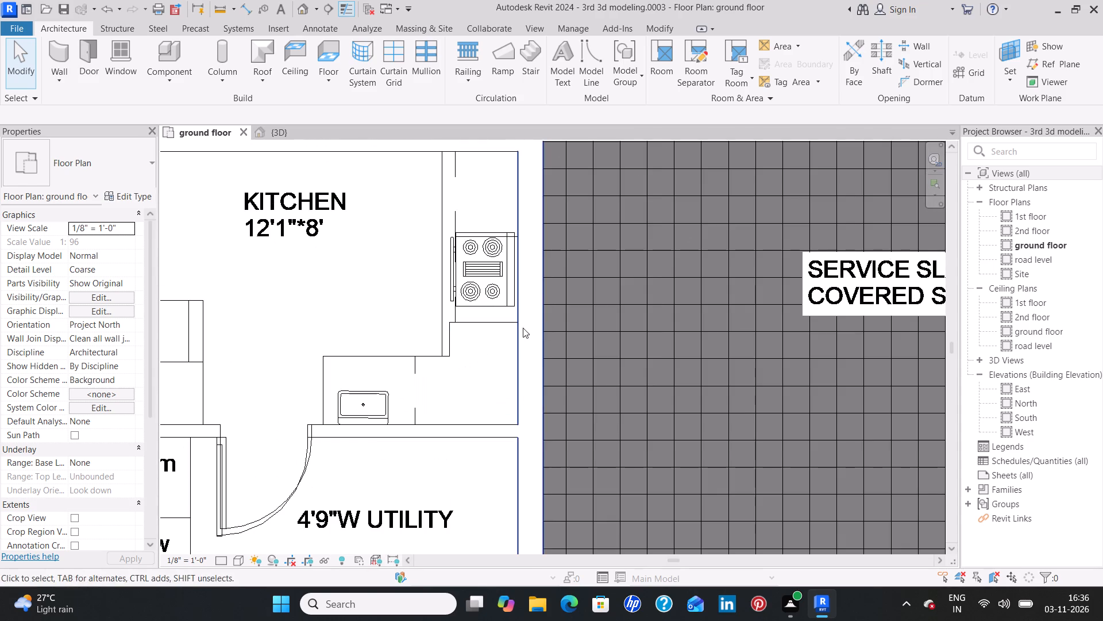
scroll(662, 271, down, 7)
middle_drag(727, 248, 546, 529)
middle_drag(818, 388, 448, 432)
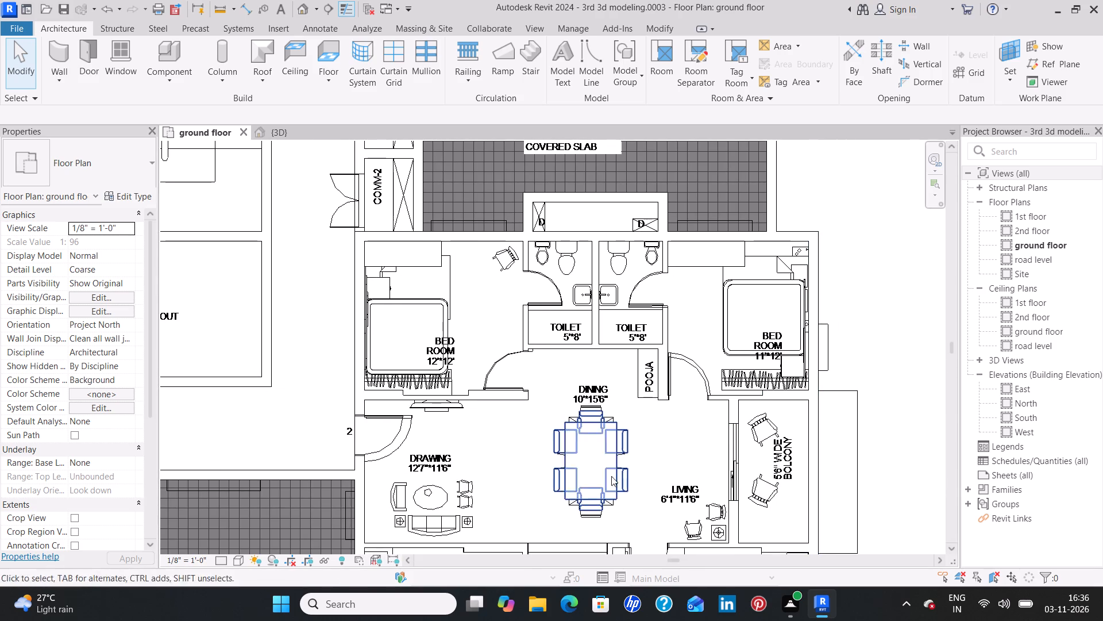
middle_drag(487, 484, 496, 389)
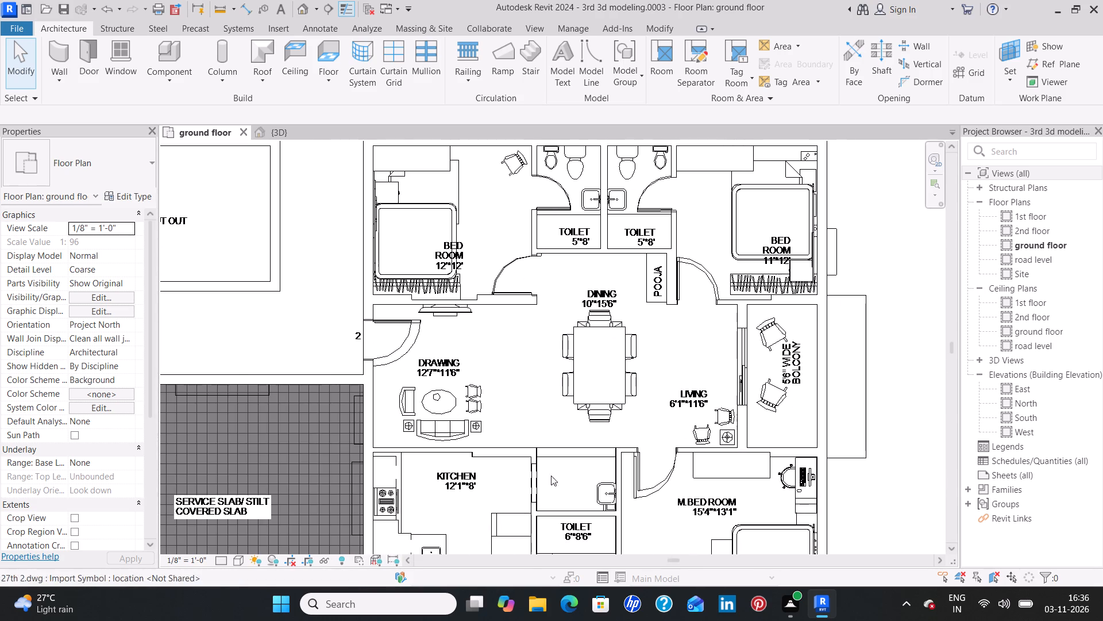
middle_drag(542, 497, 654, 333)
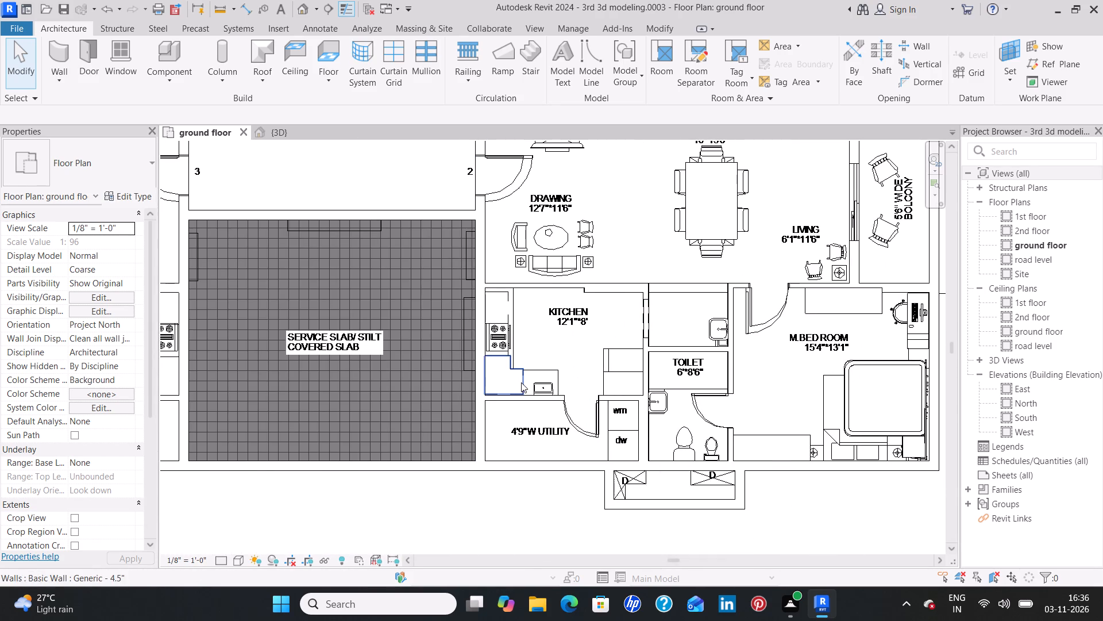
scroll(521, 382, up, 6)
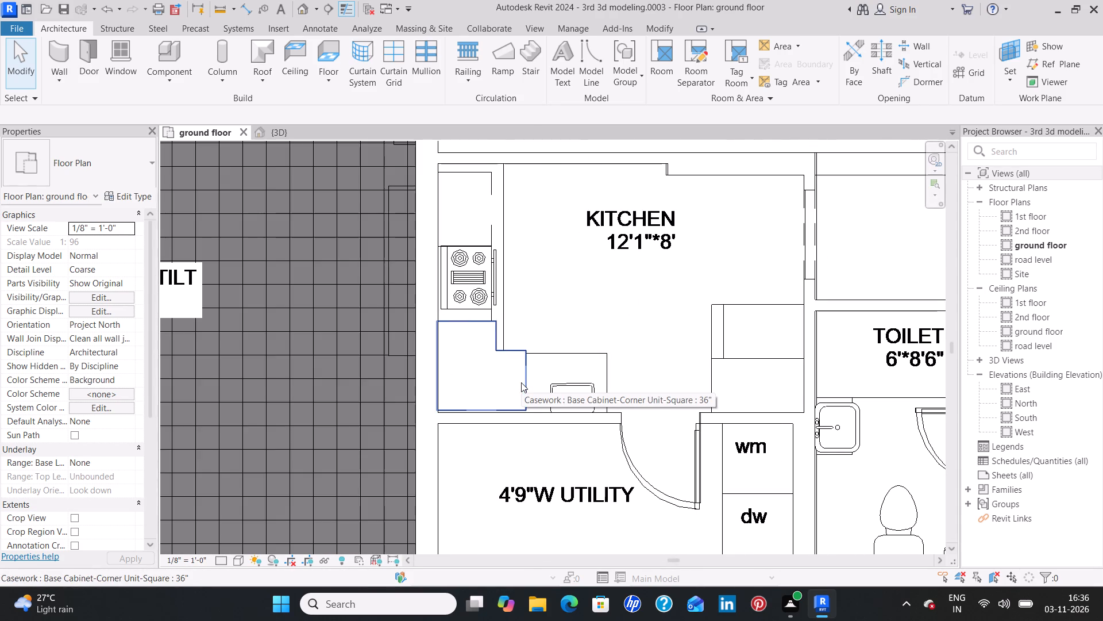
scroll(521, 382, up, 2)
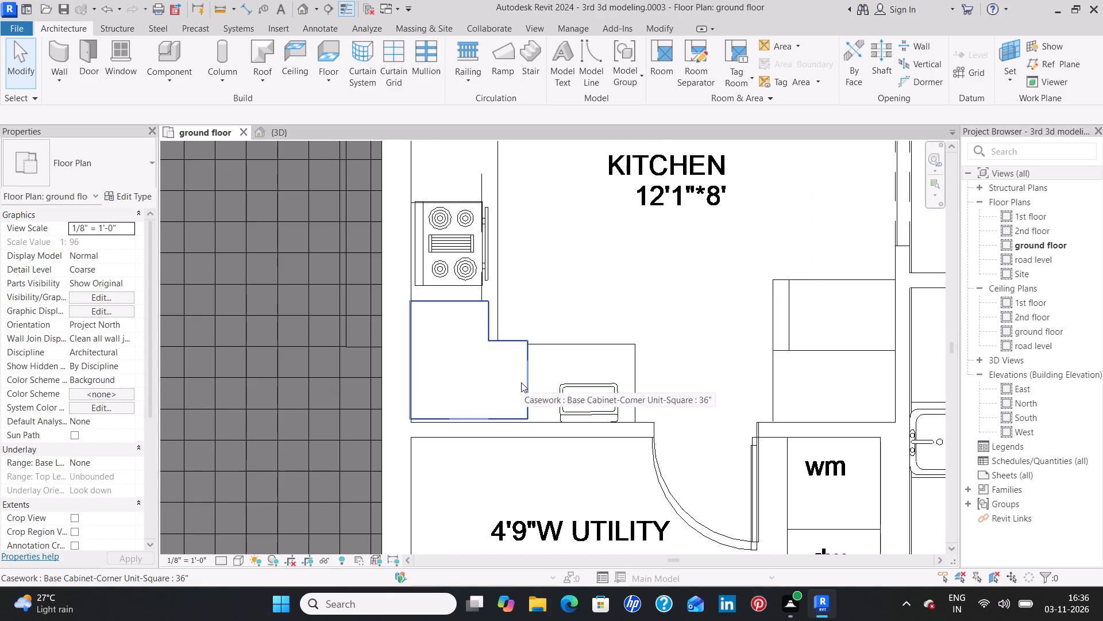
scroll(471, 351, down, 7)
scroll(537, 356, down, 3)
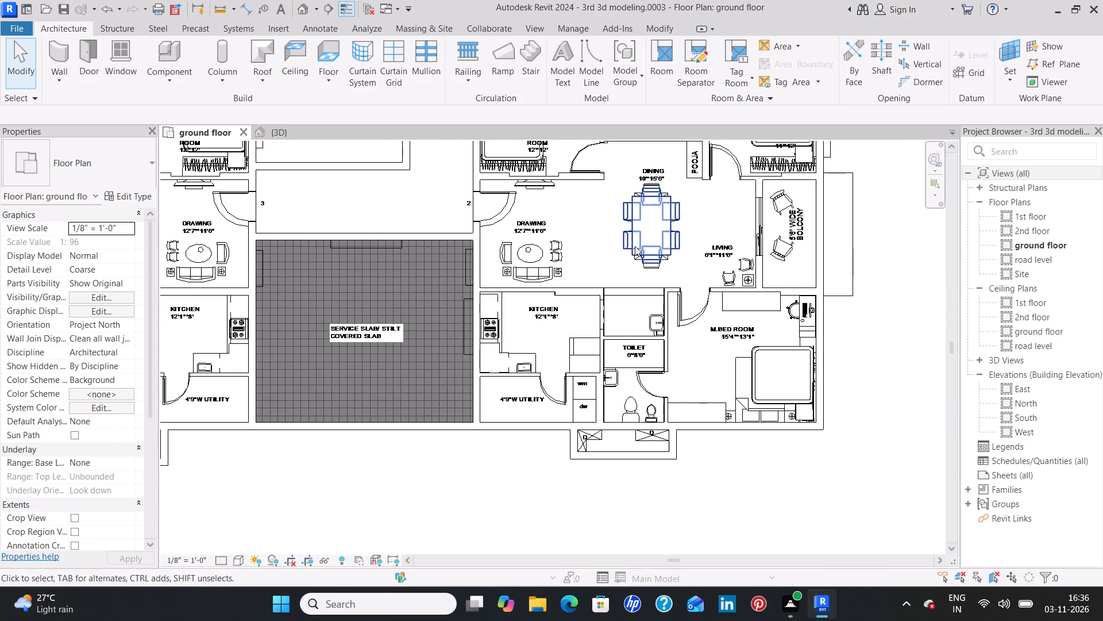
scroll(633, 238, down, 3)
middle_drag(288, 316, 375, 320)
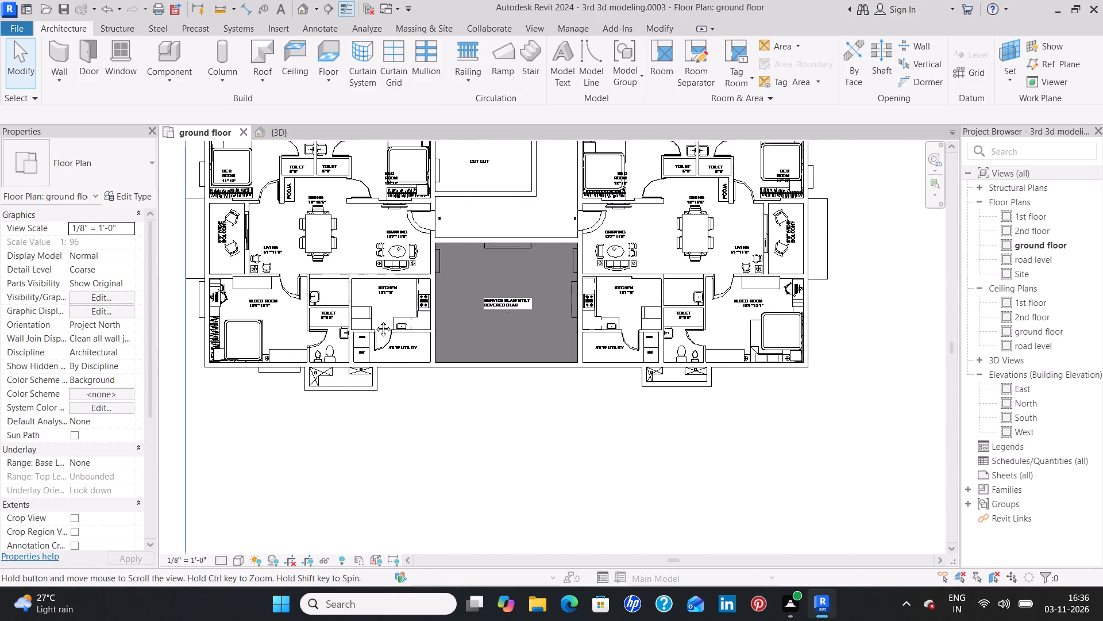
middle_drag(375, 320, 381, 321)
scroll(398, 320, up, 3)
scroll(419, 306, down, 4)
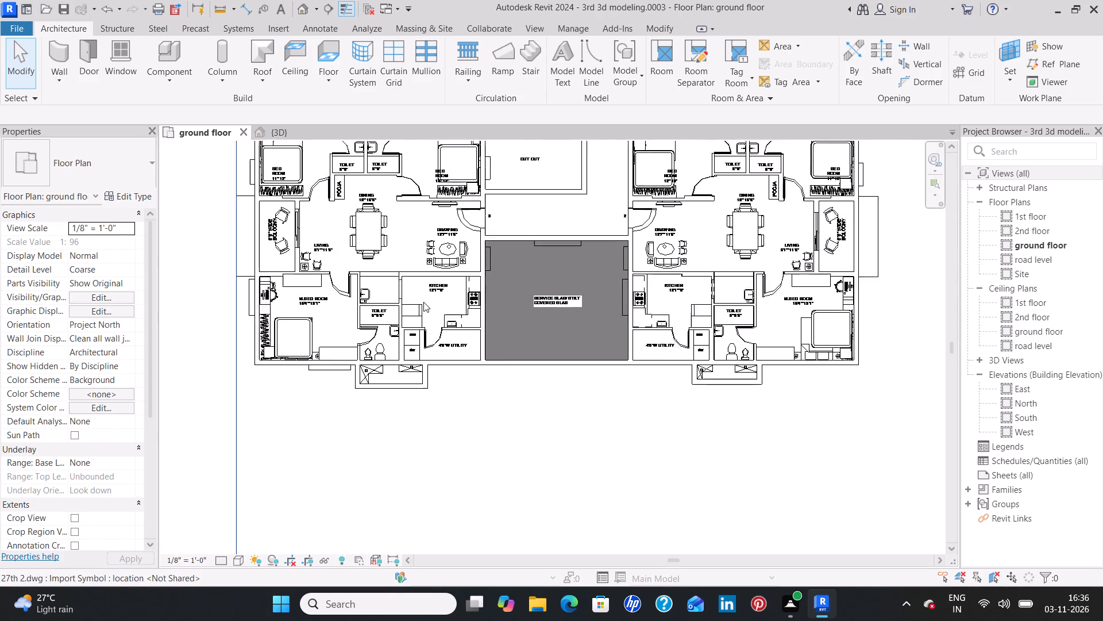
middle_drag(558, 227, 524, 541)
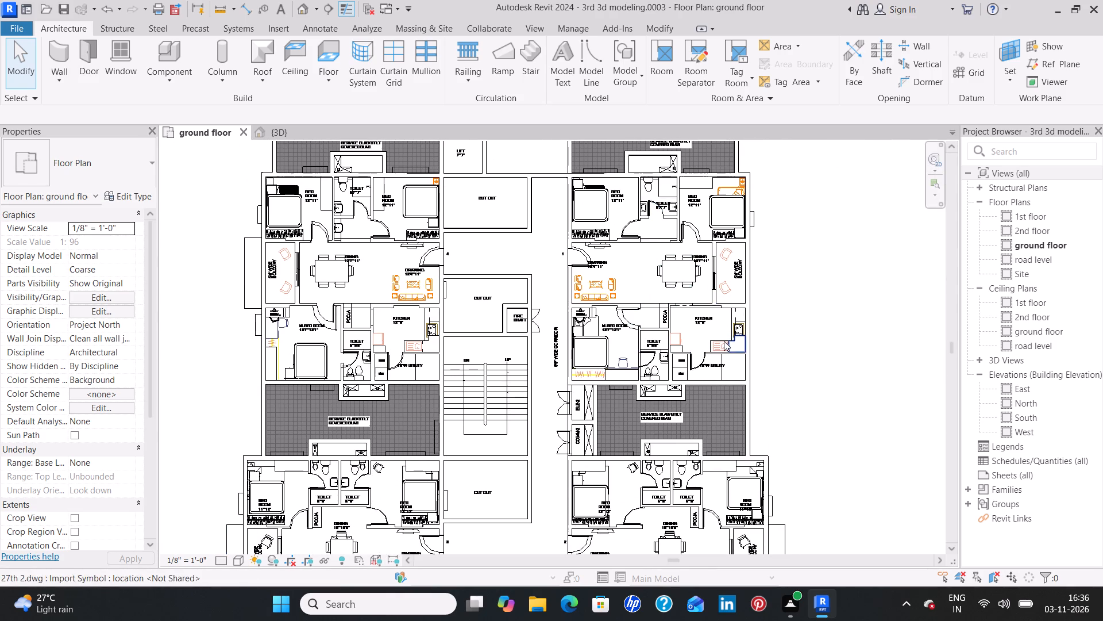
scroll(724, 341, up, 11)
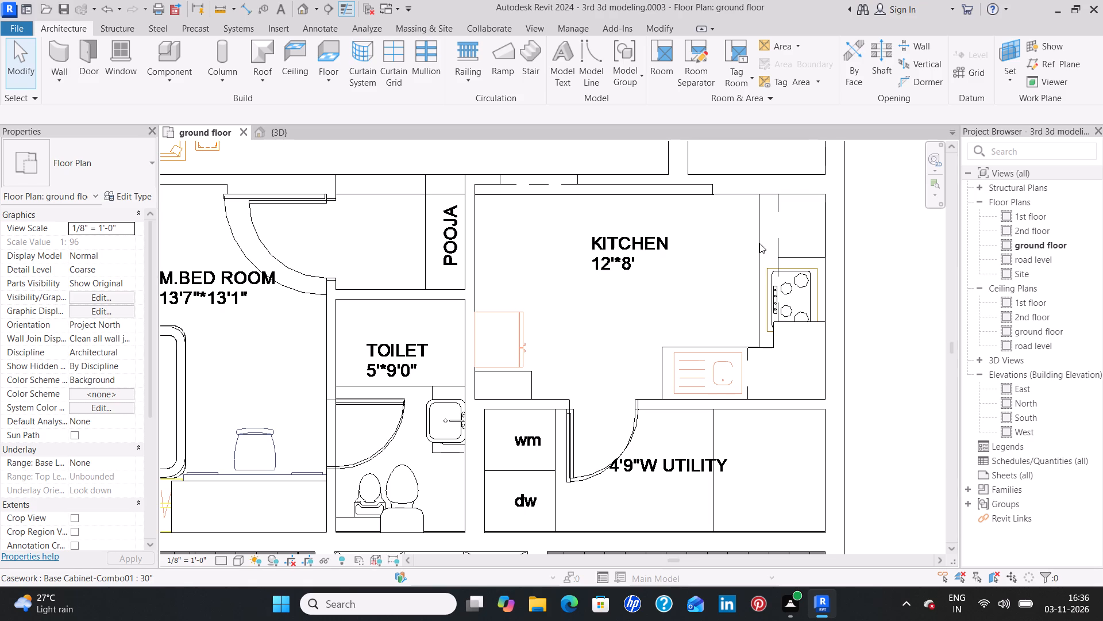
scroll(662, 296, down, 5)
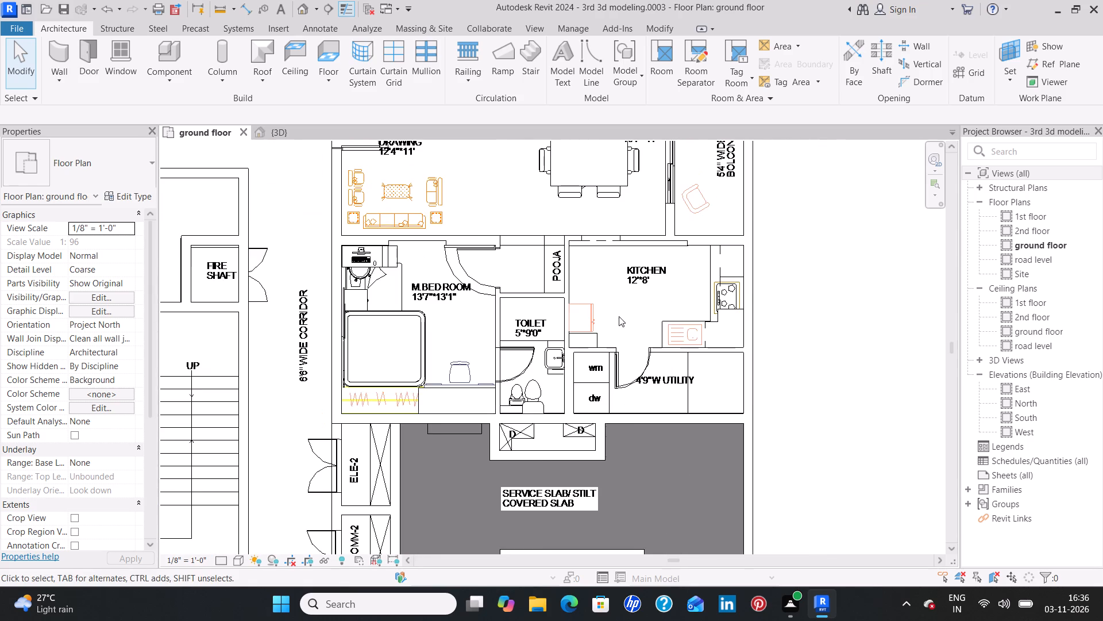
scroll(357, 382, down, 1)
middle_drag(213, 368, 441, 367)
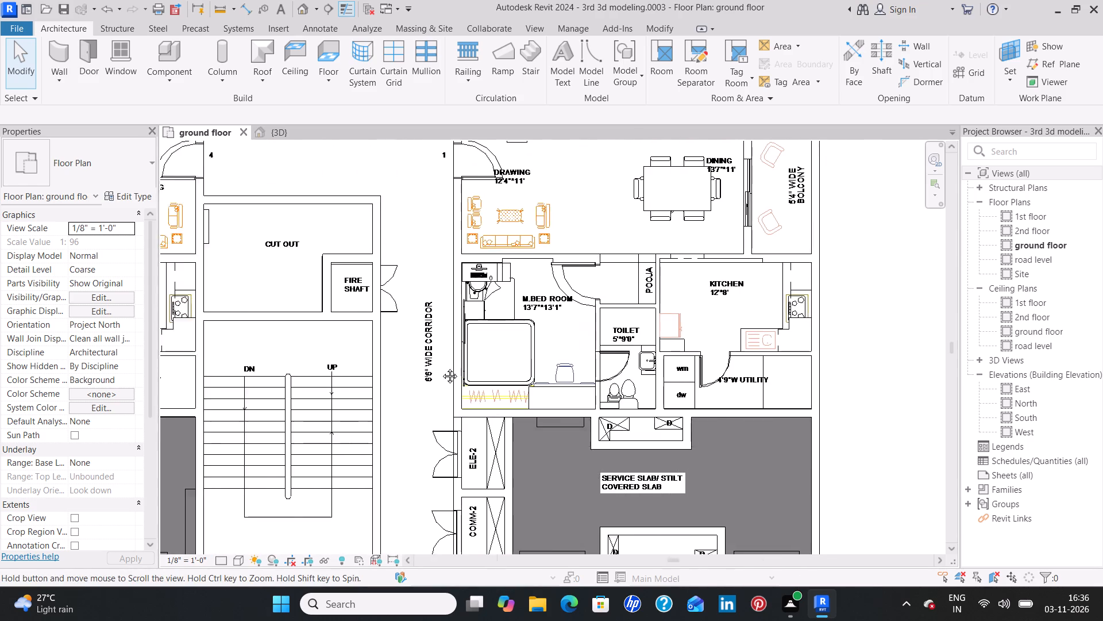
middle_drag(441, 367, 570, 364)
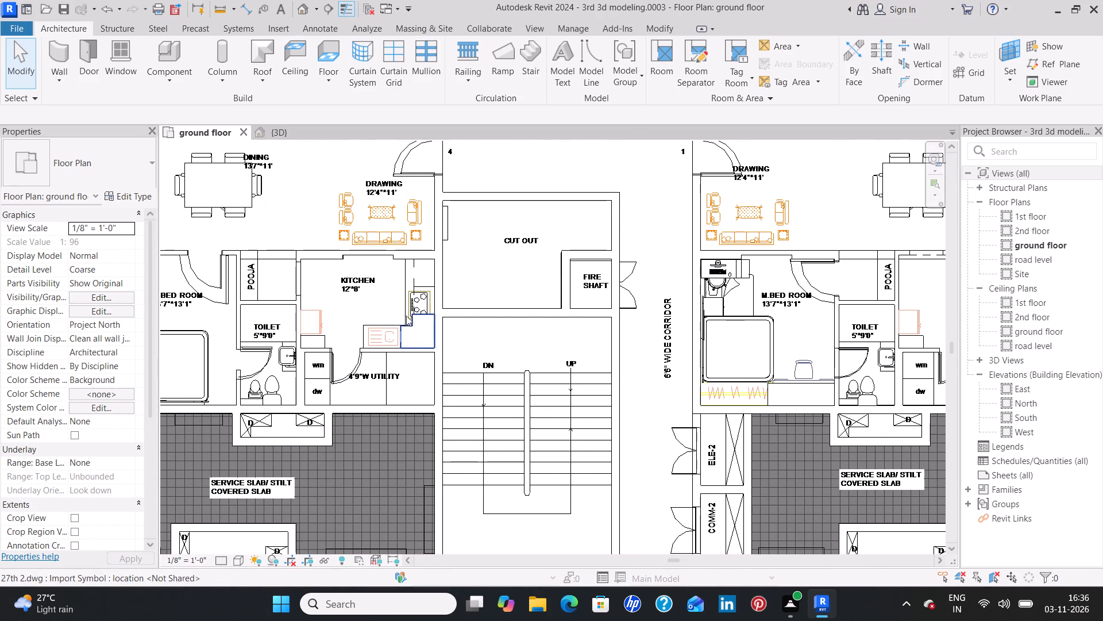
scroll(527, 278, down, 3)
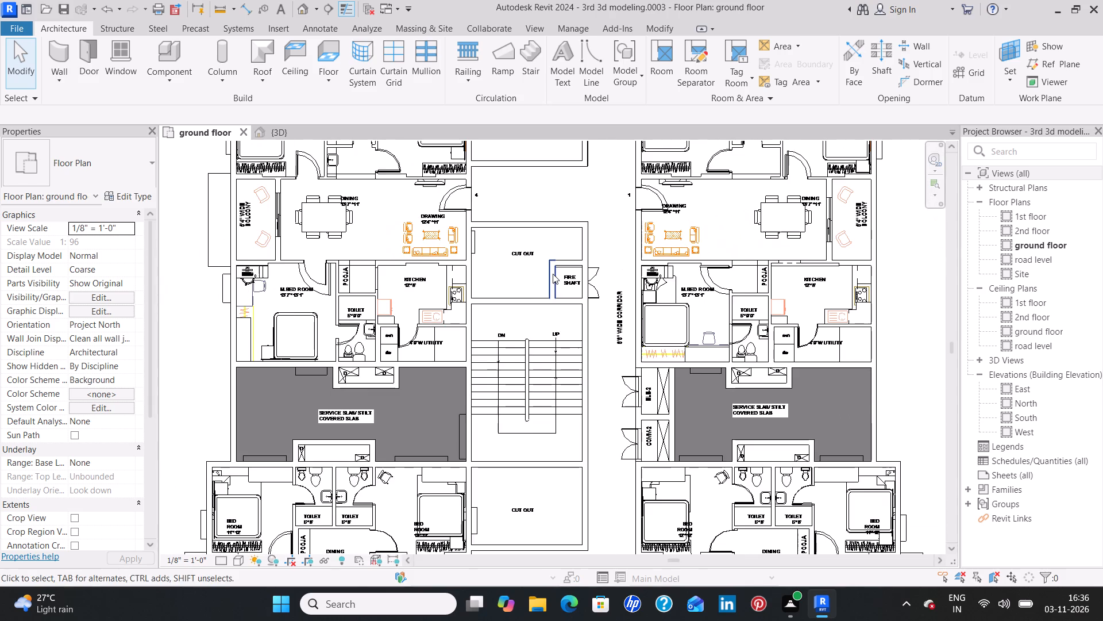
middle_drag(553, 274, 473, 504)
middle_drag(582, 321, 576, 337)
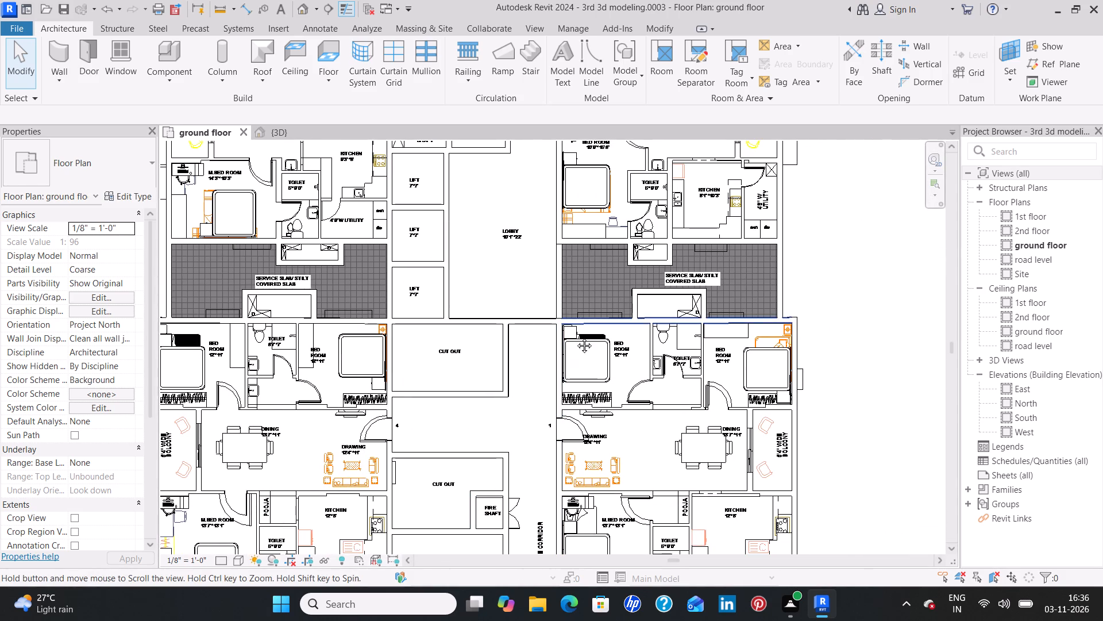
middle_drag(576, 337, 538, 464)
scroll(672, 346, up, 5)
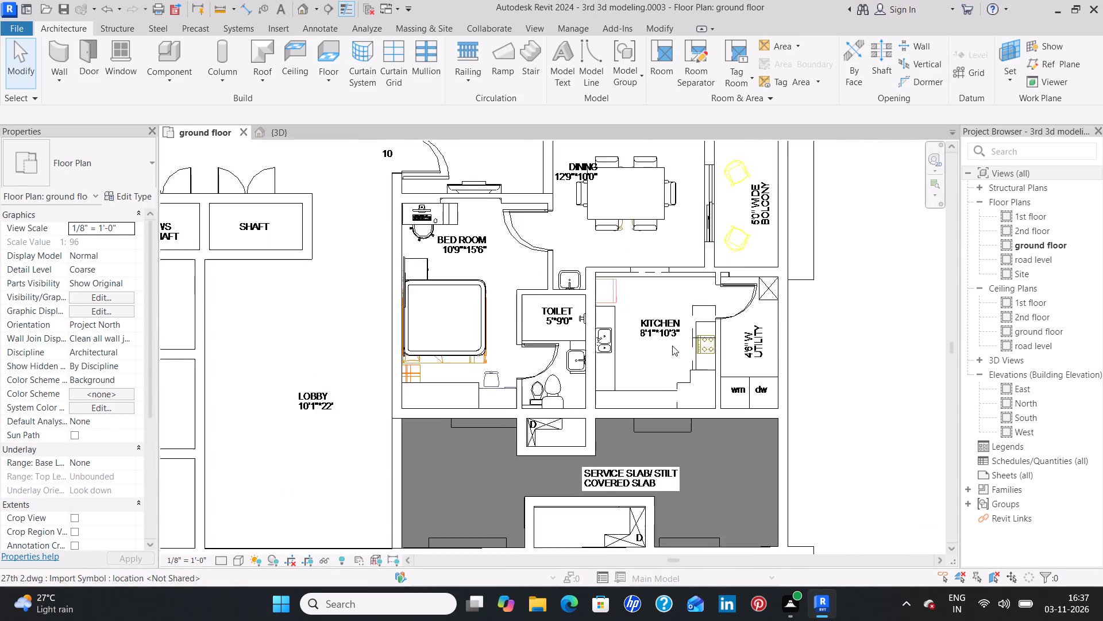
scroll(672, 346, up, 2)
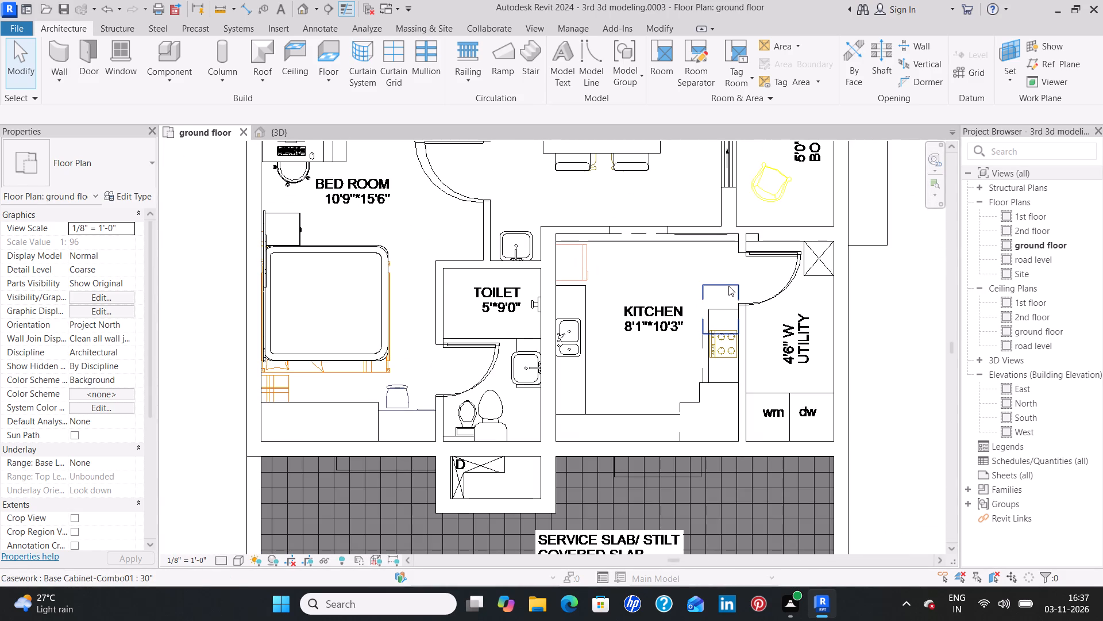
Delete the 30" base cabinet farthest from the corner unit along the utility wall in the 8'1"*10'3" kitchen.
click(728, 286)
key(Delete)
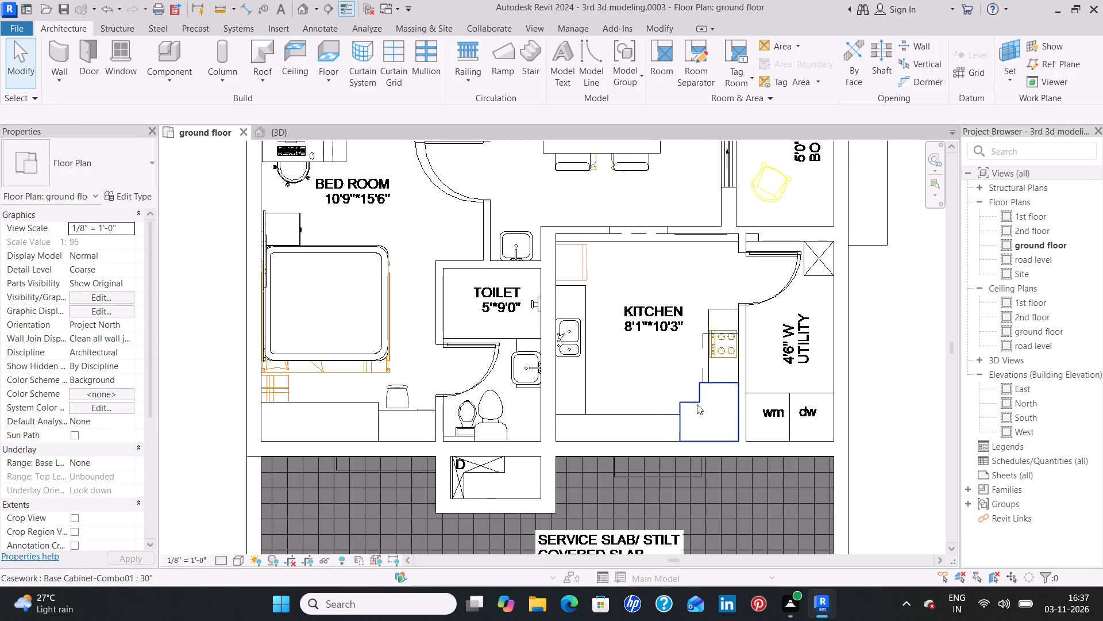
Place a matching 30" Base Cabinet-Combo01 against the service slab side wall, directly beside the existing corner unit.
click(703, 370)
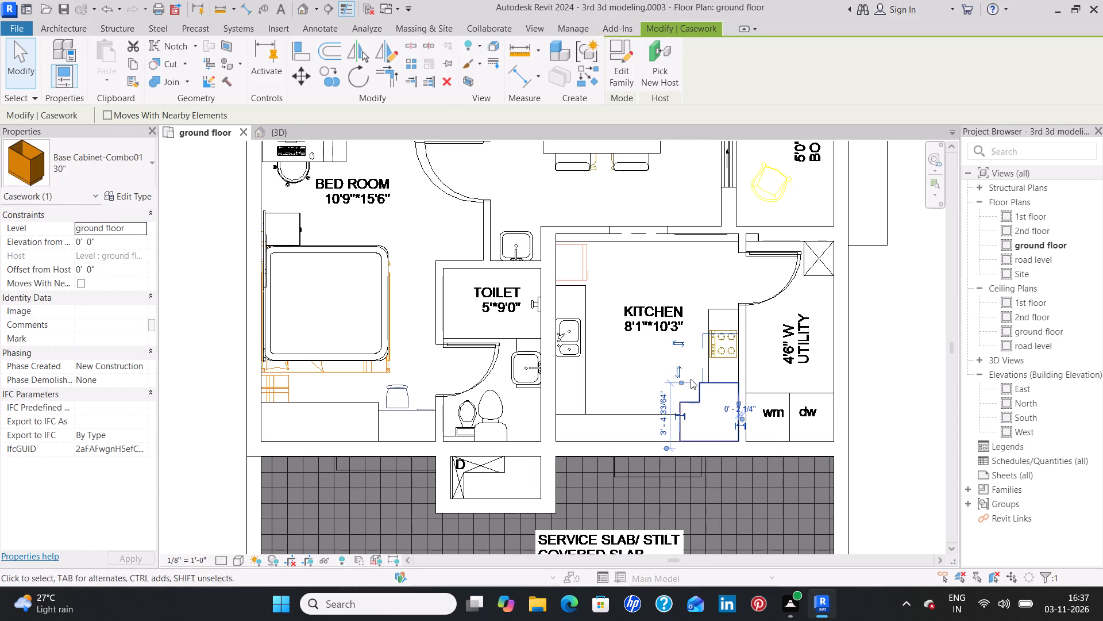
text(cs)
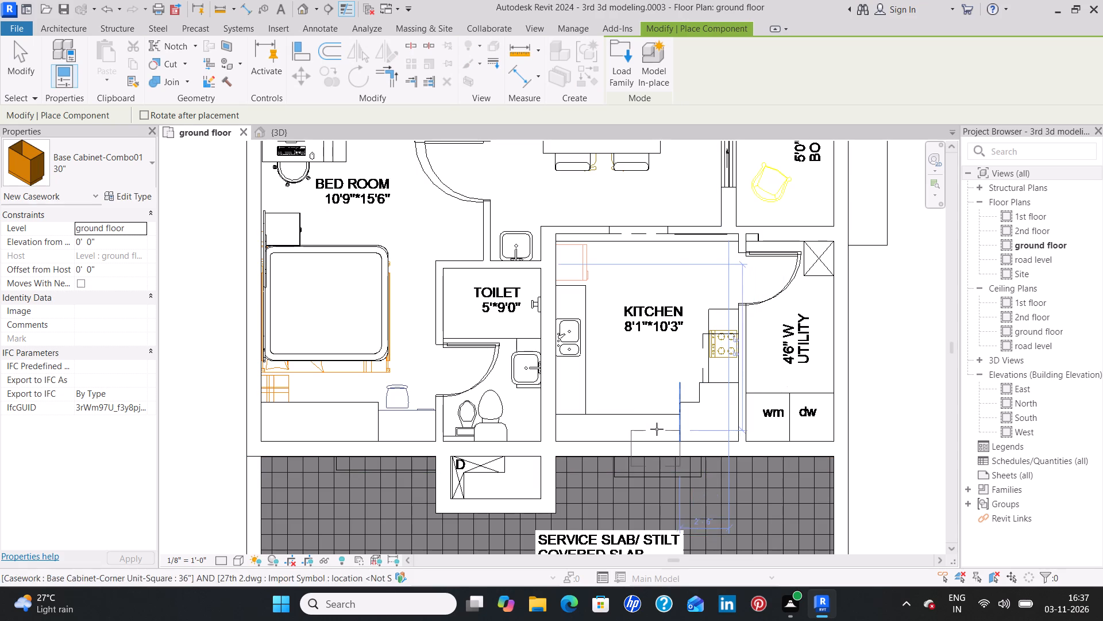
scroll(657, 426, up, 8)
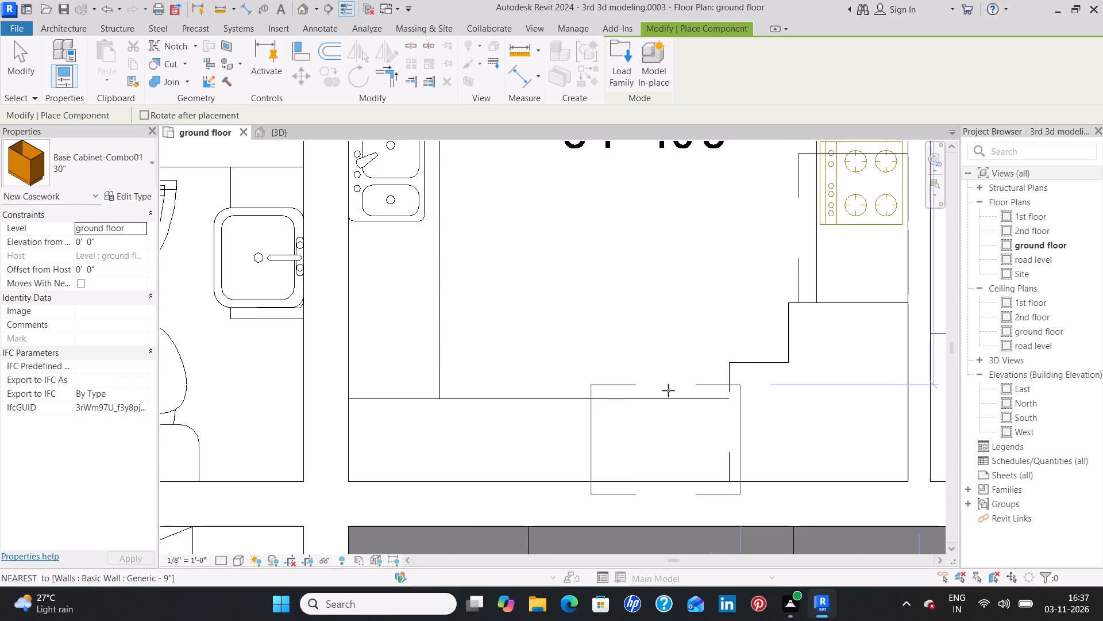
click(648, 370)
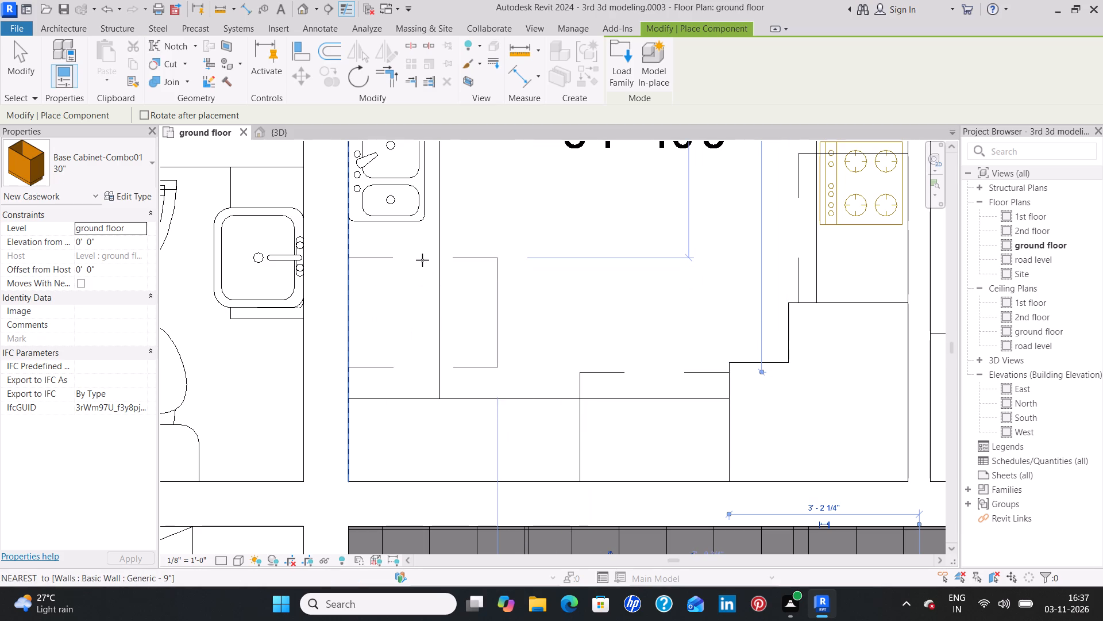
Place another 30" base cabinet, rotated to face into the kitchen, against the toilet side wall at the sink counter.
key(space)
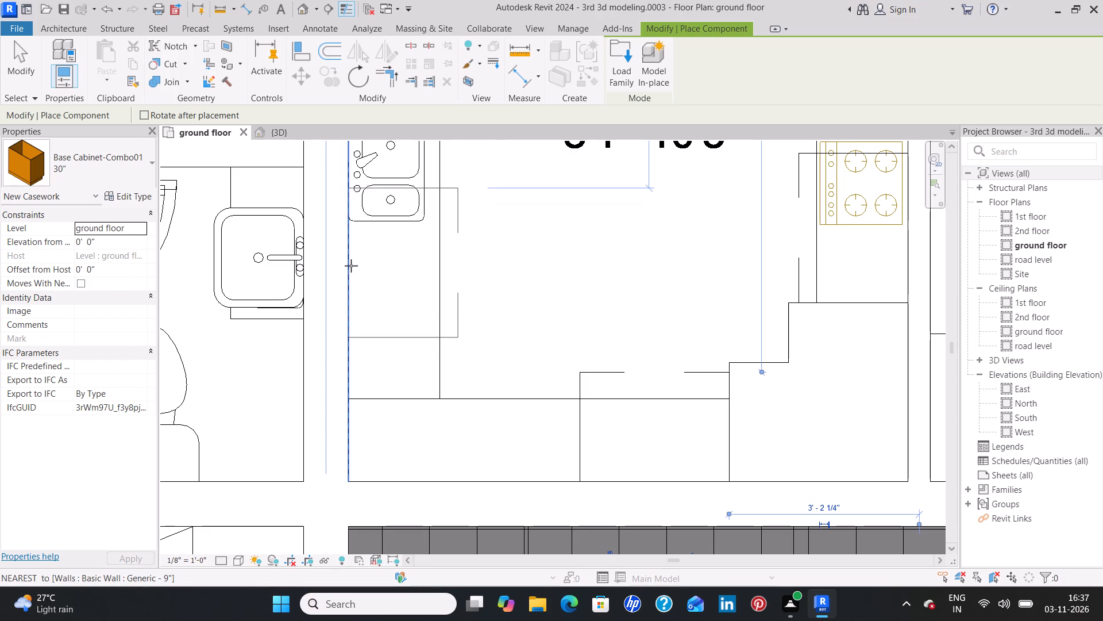
scroll(351, 266, down, 2)
middle_drag(351, 268, 369, 381)
scroll(366, 361, down, 1)
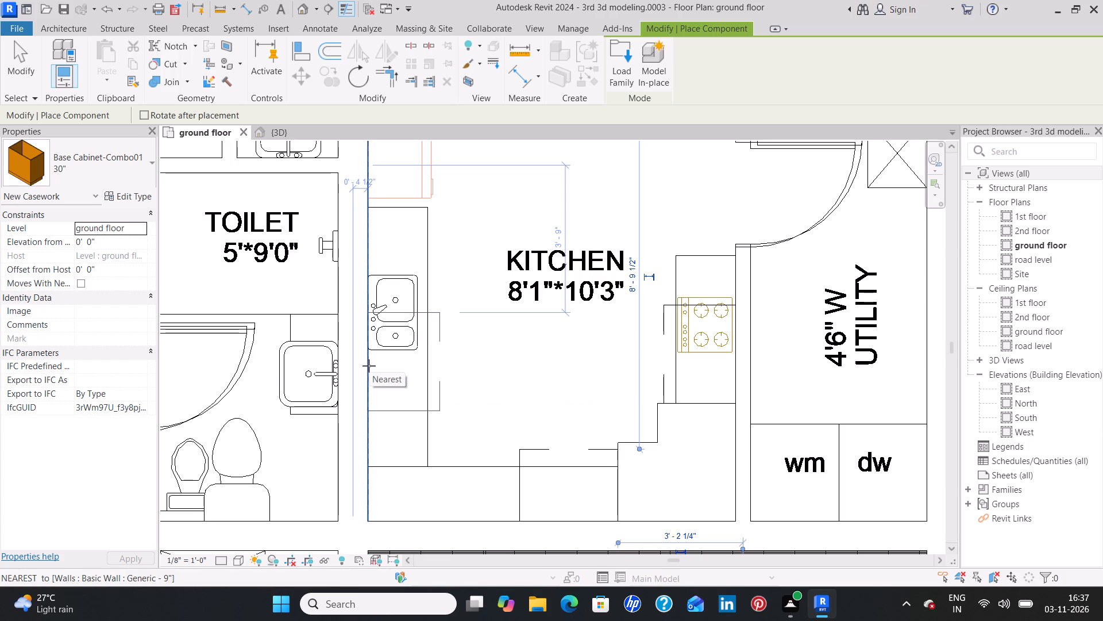
click(369, 366)
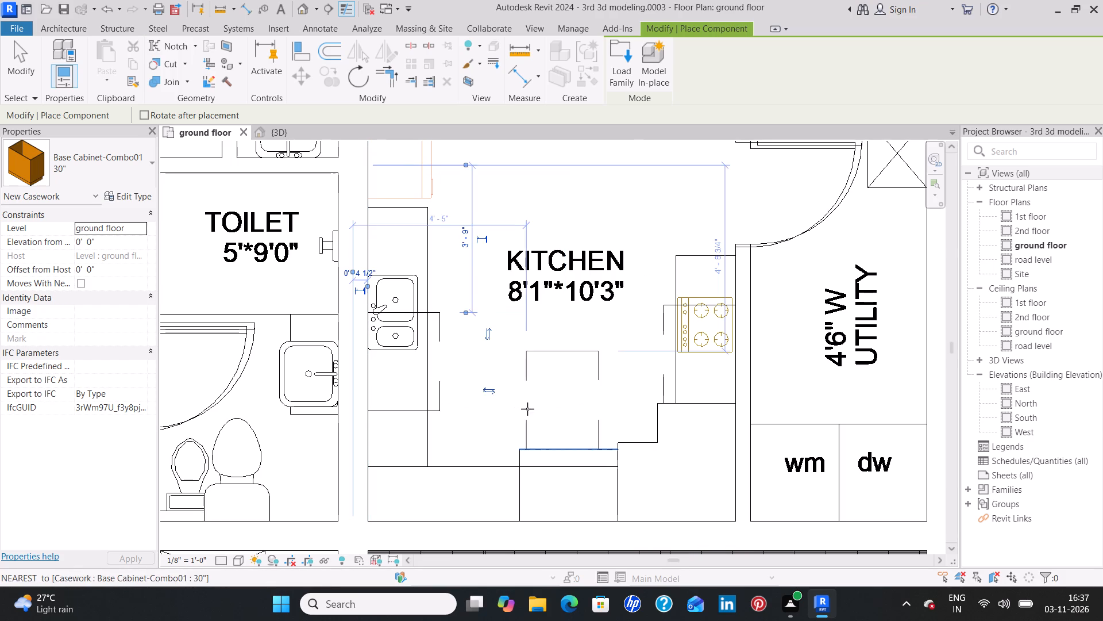
key(Escape)
key(Escape)
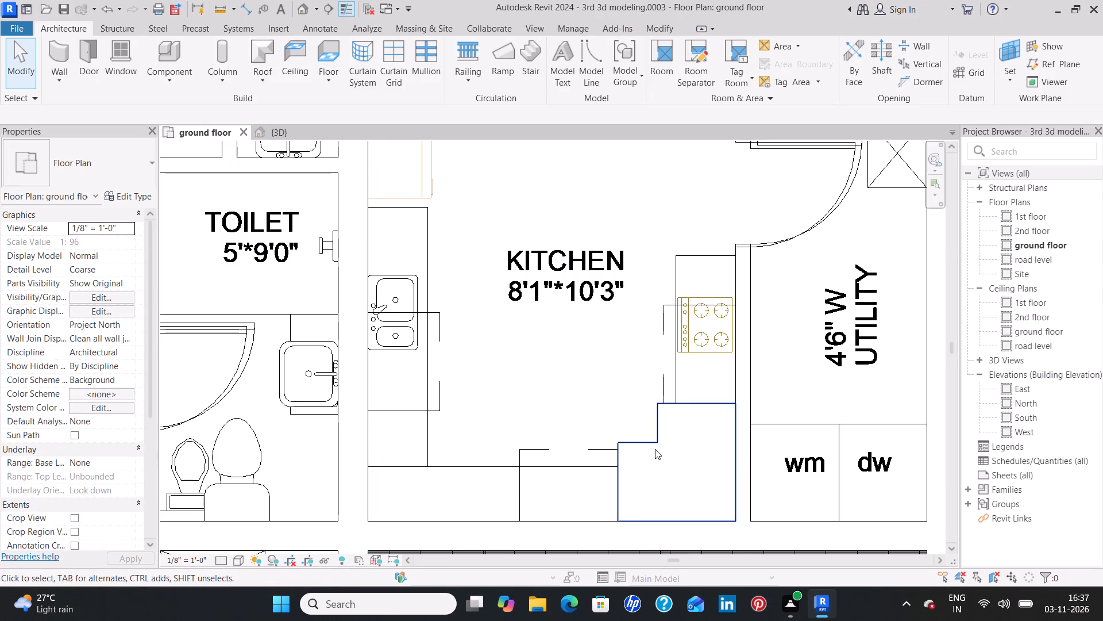
Place a matching 36" square corner unit where the toilet side and service slab side walls meet, its notch facing into the kitchen.
click(655, 444)
text(cs)
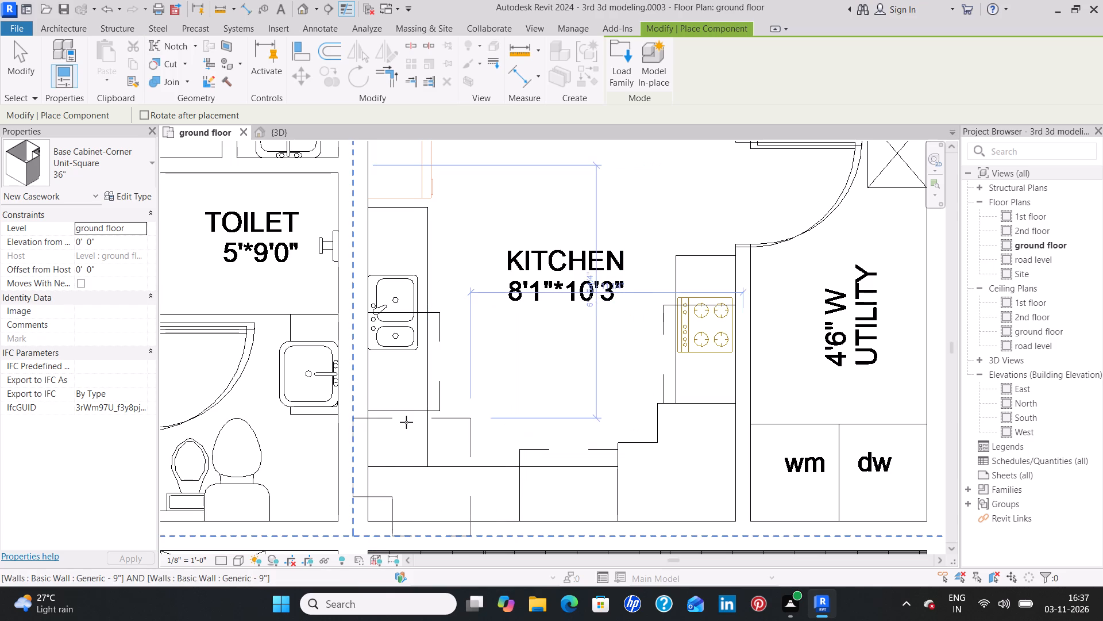
key(space)
key(space)
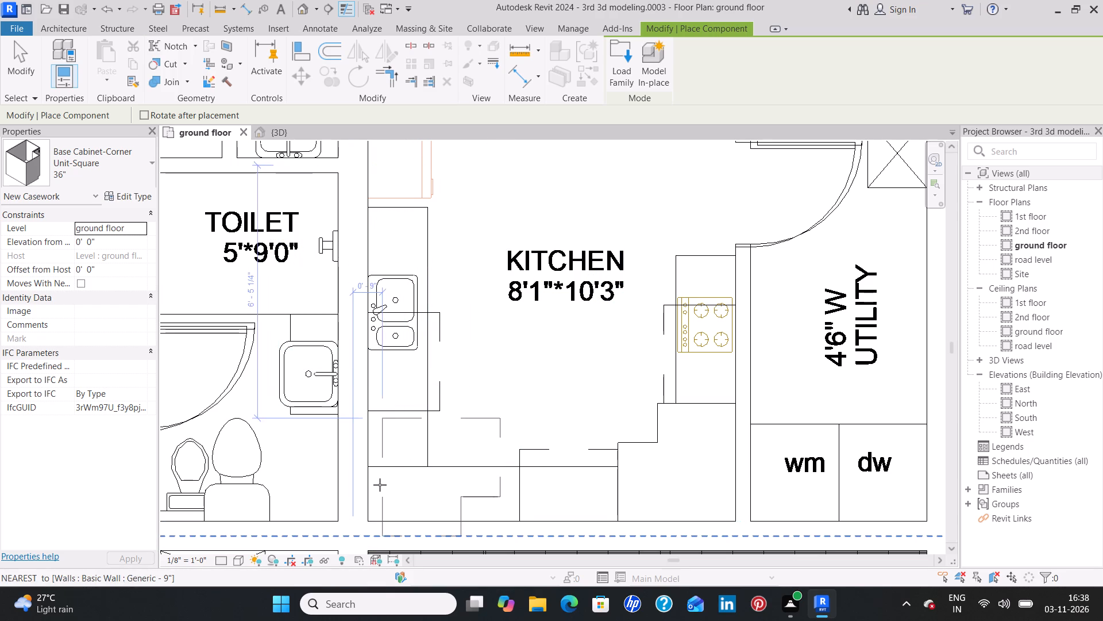
key(space)
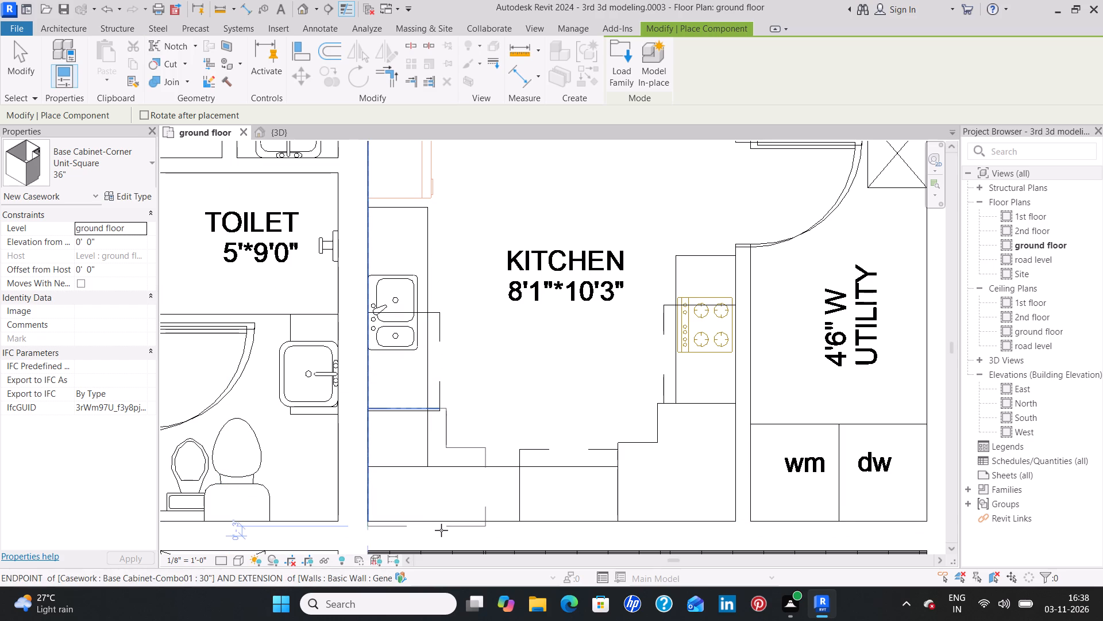
scroll(441, 530, up, 4)
click(430, 513)
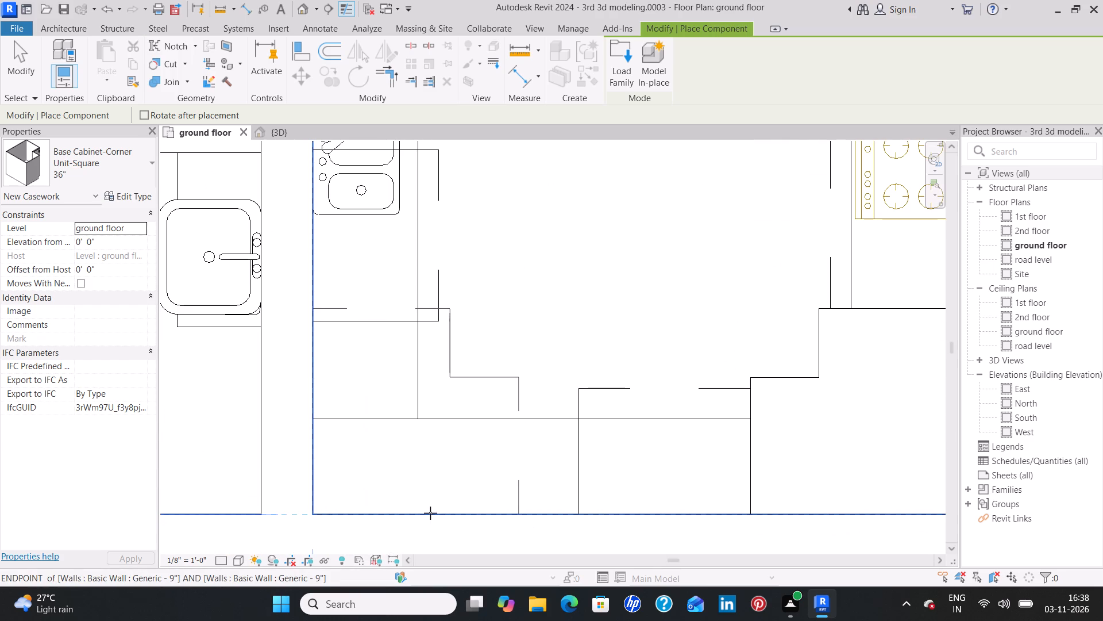
key(Escape)
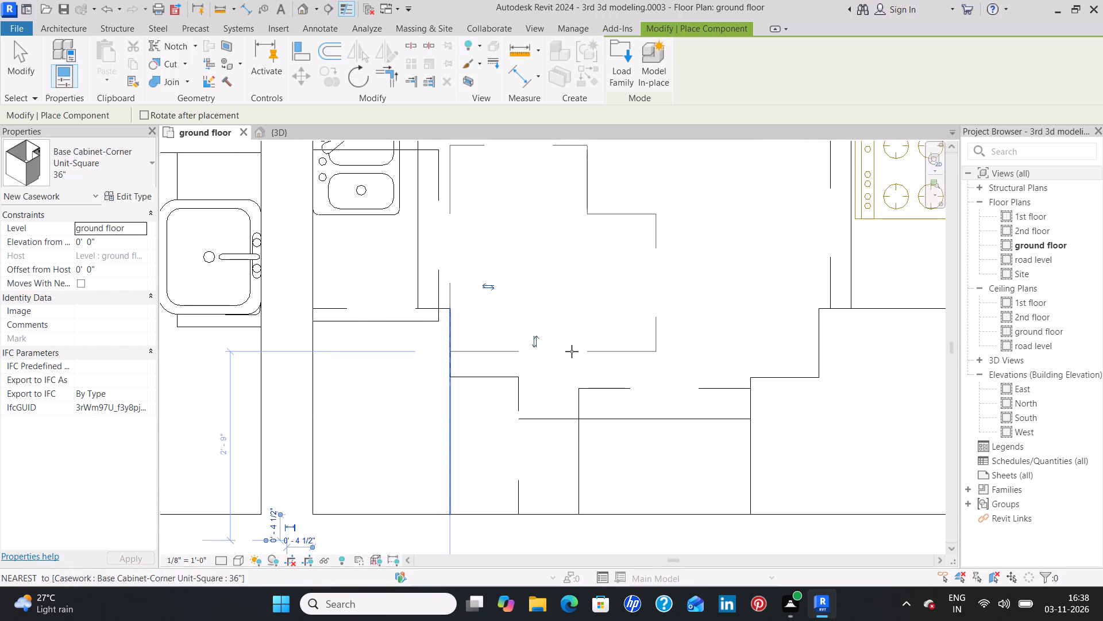
key(Escape)
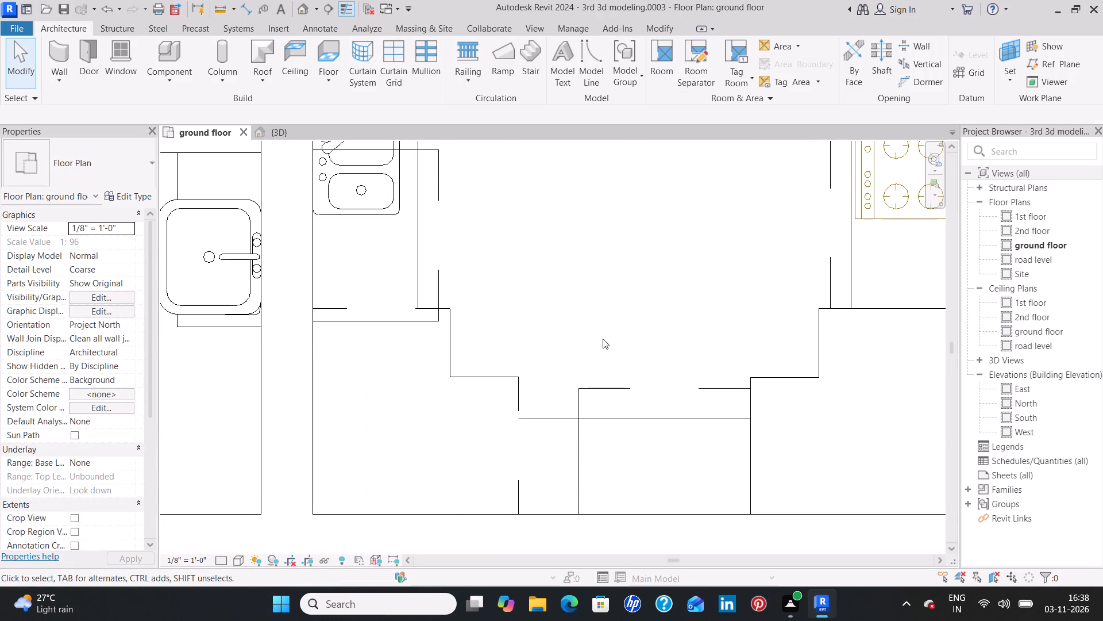
Nudge the toilet side wall's base cabinet away from the service slab until it sits flush against the new corner unit.
scroll(596, 338, down, 2)
middle_drag(611, 325, 654, 408)
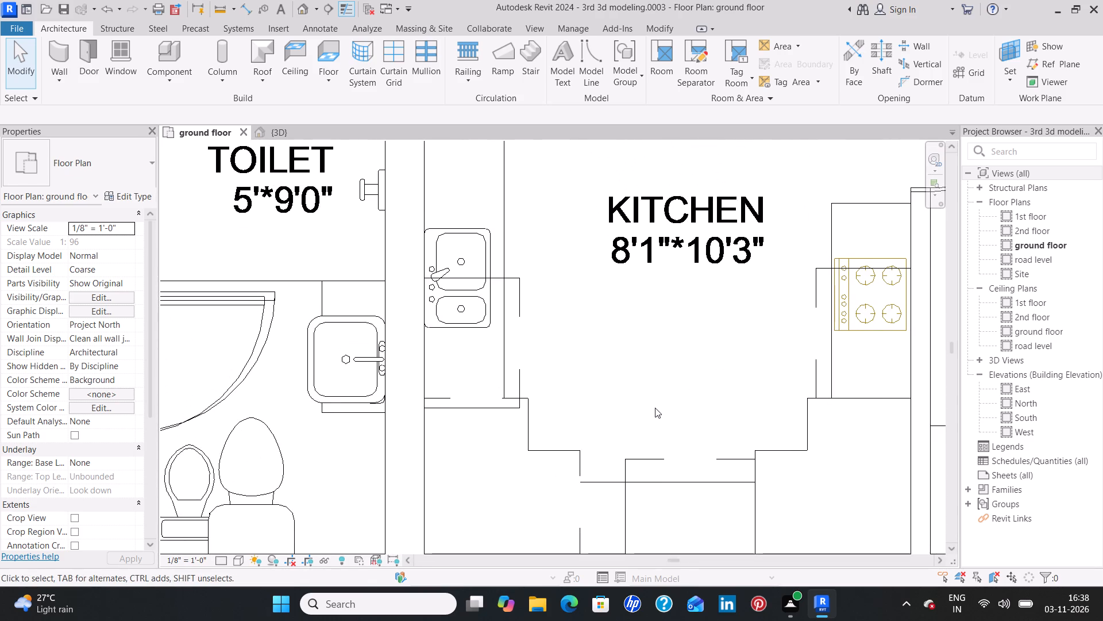
click(519, 379)
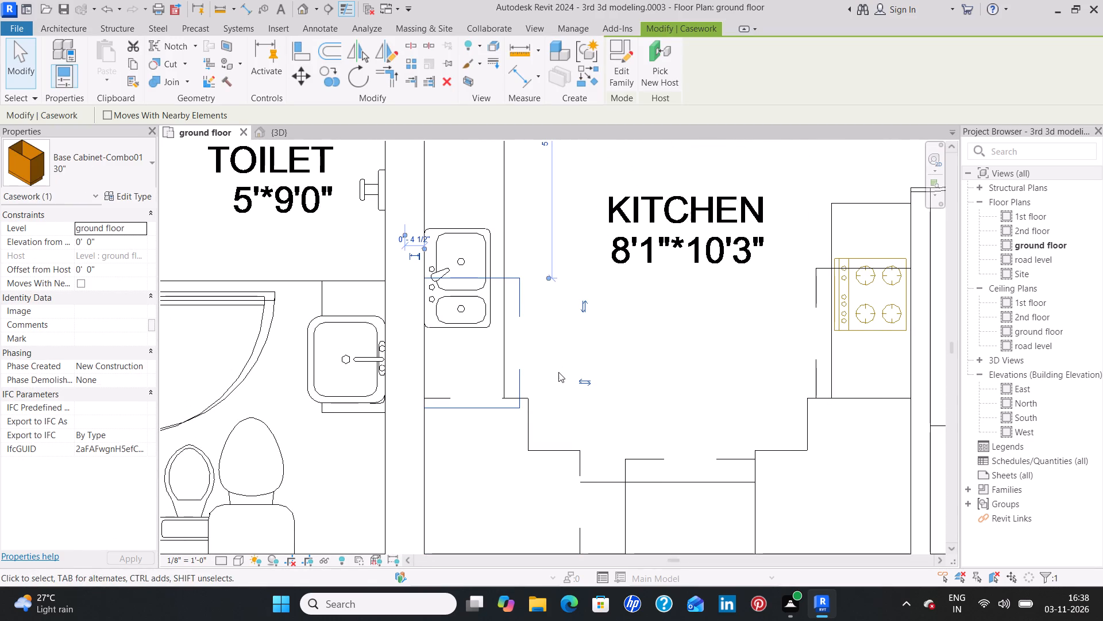
key(Up)
key(Up)
key(Up)
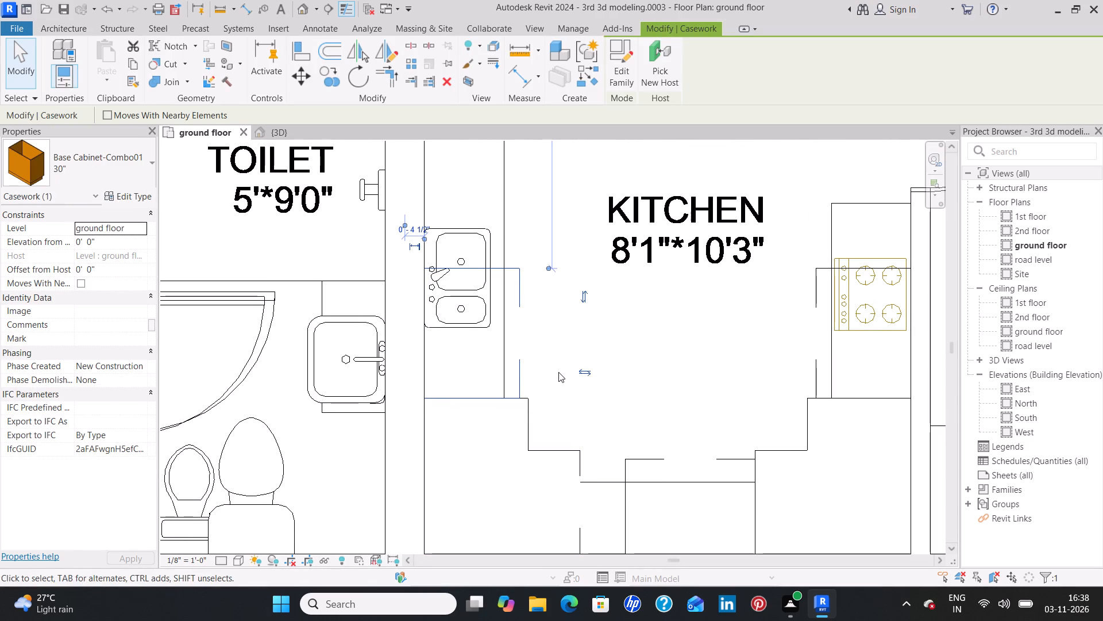
click(615, 363)
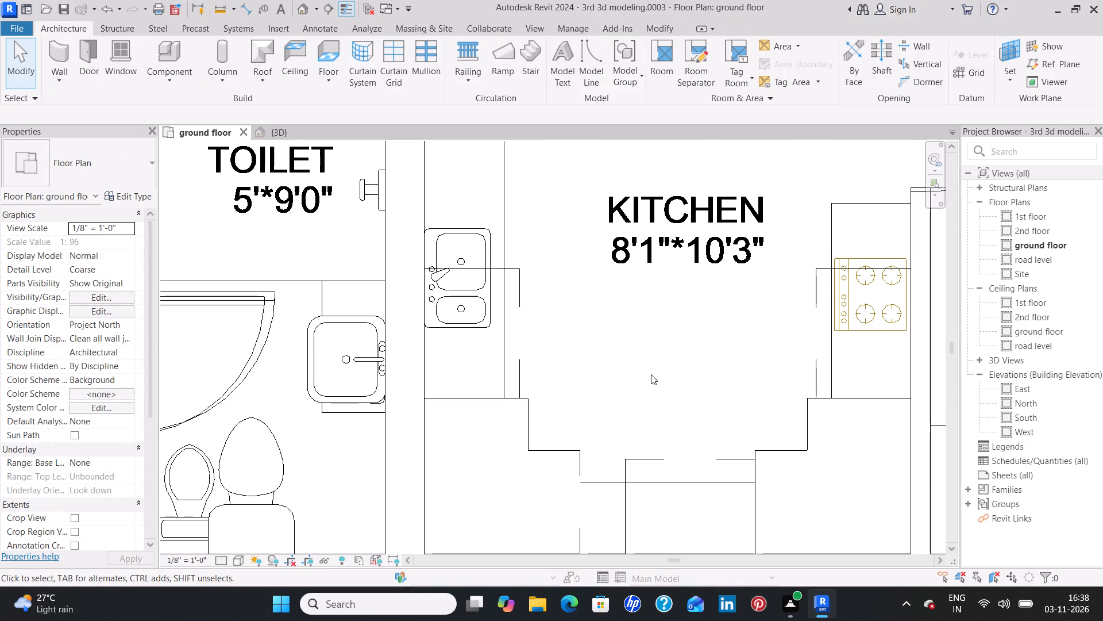
Duplicate the 30" type for the base cabinet between the corner units, keeping the suggested name, and set its width to 3'.
scroll(651, 374, down, 3)
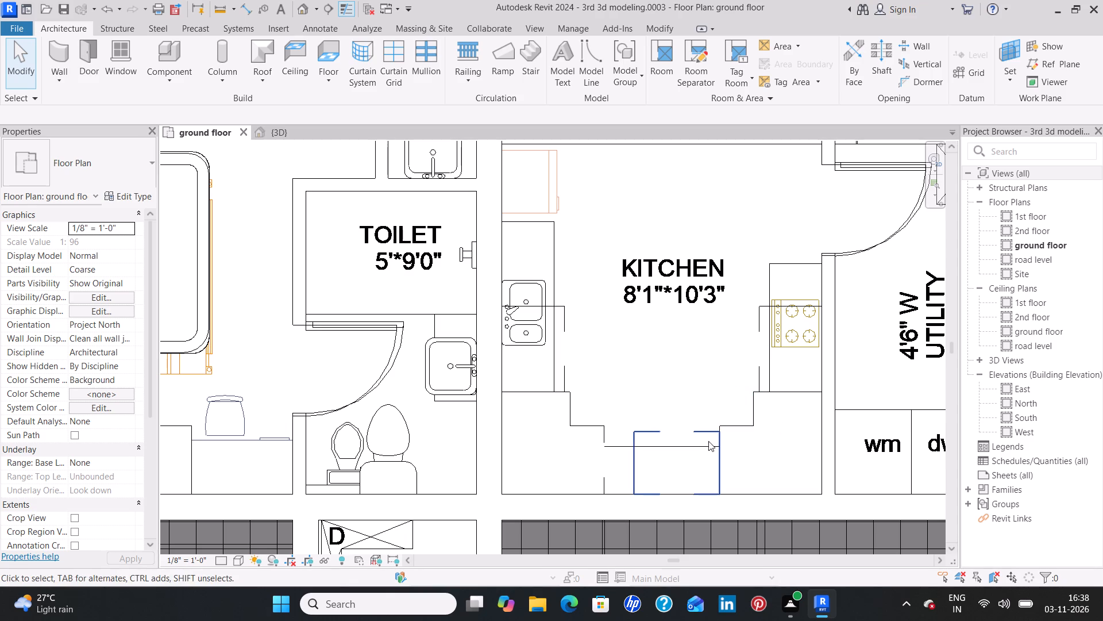
click(635, 460)
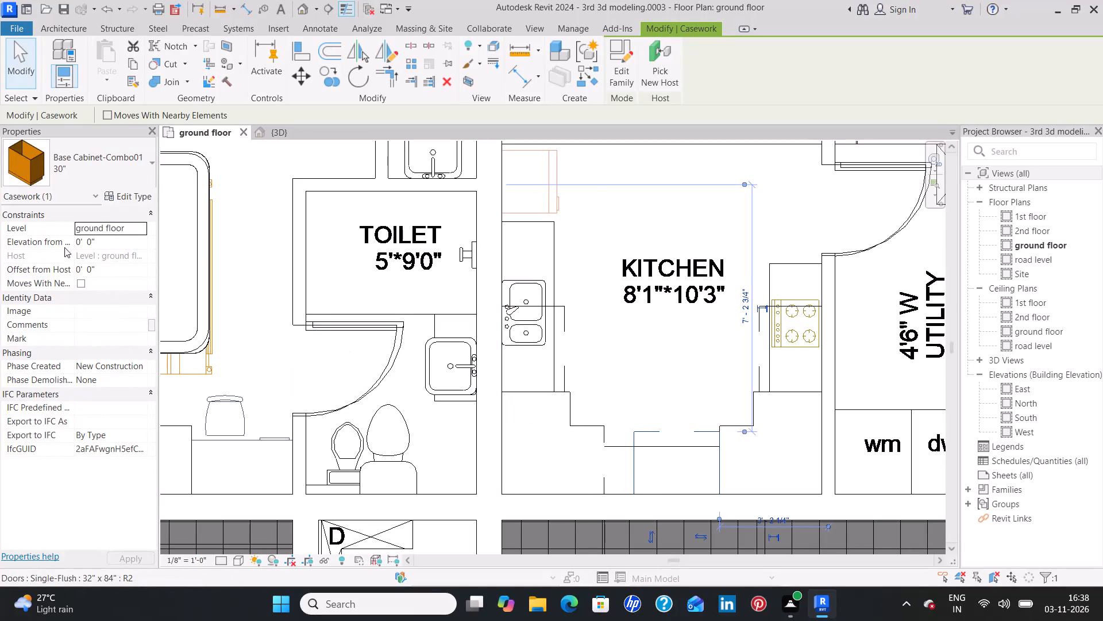
click(138, 199)
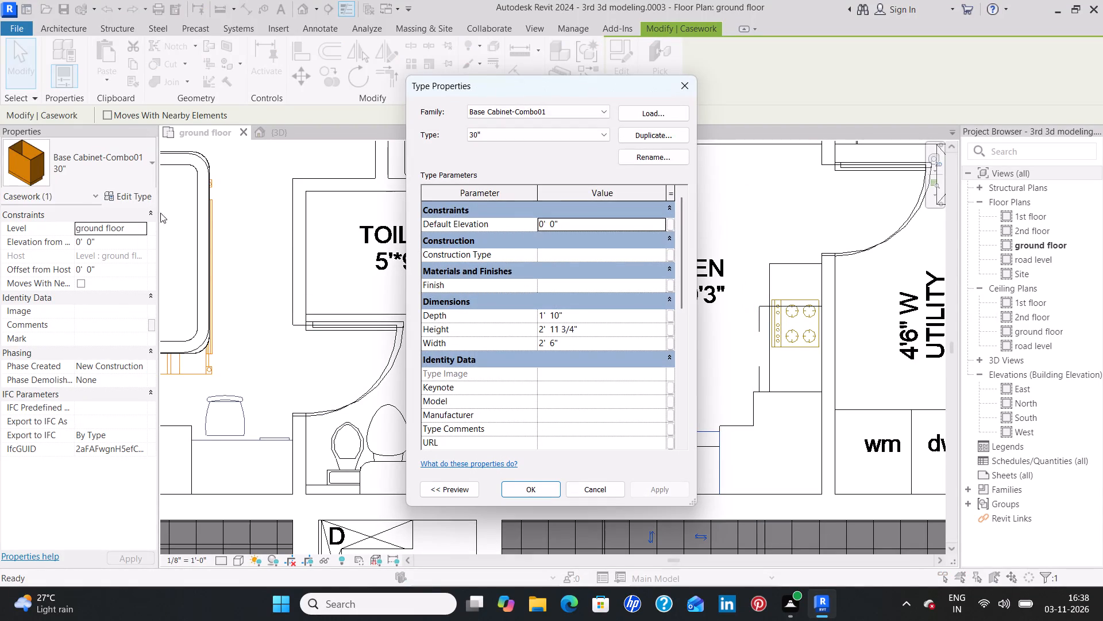
click(635, 131)
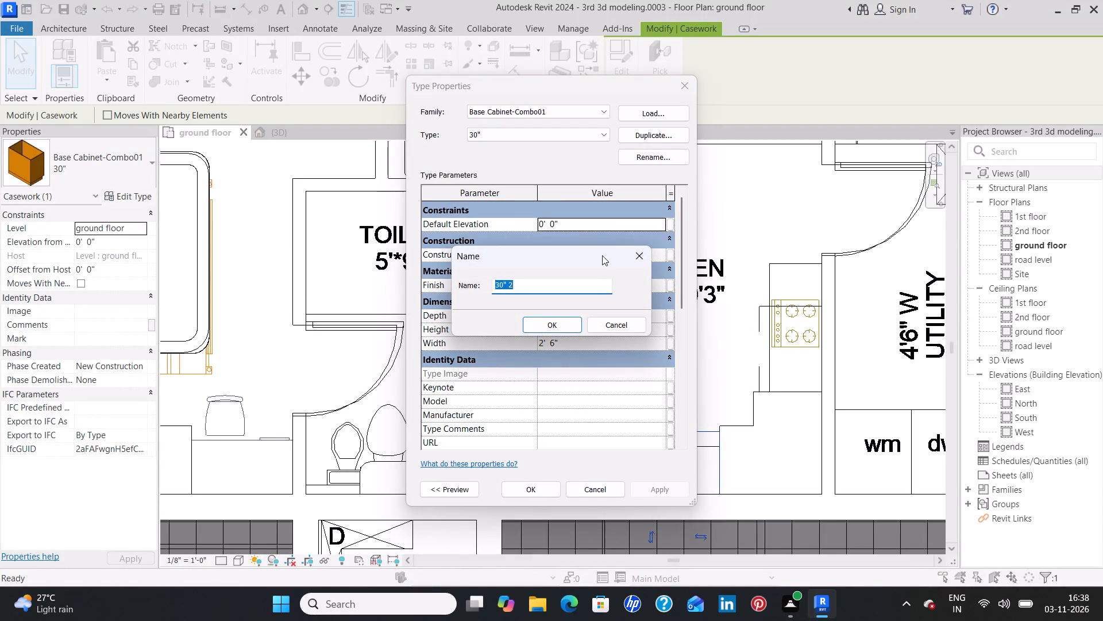
click(574, 327)
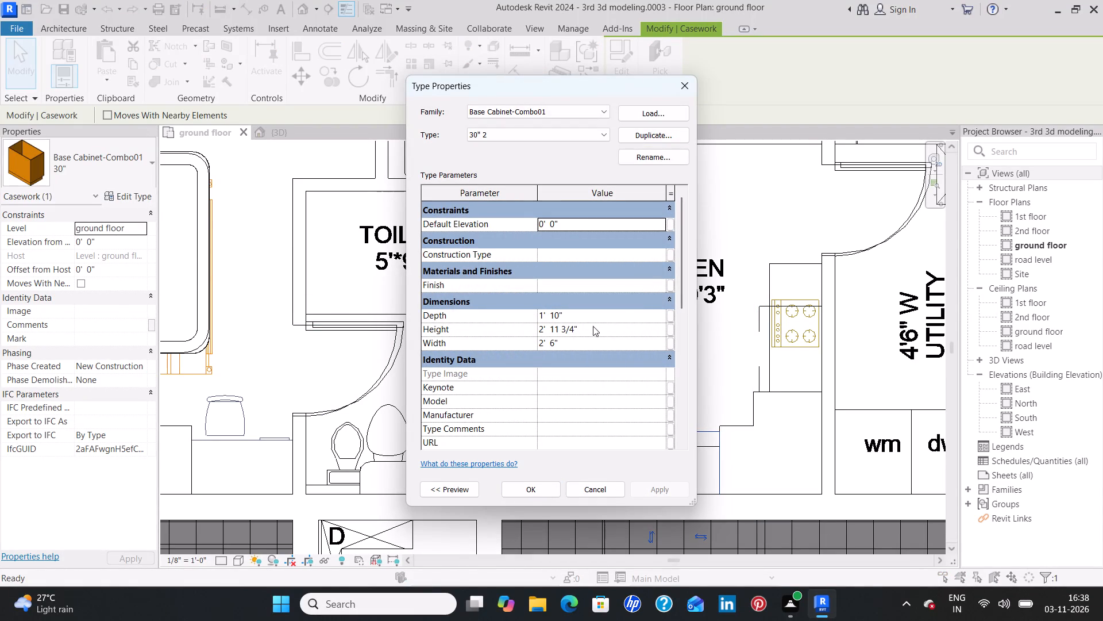
click(580, 347)
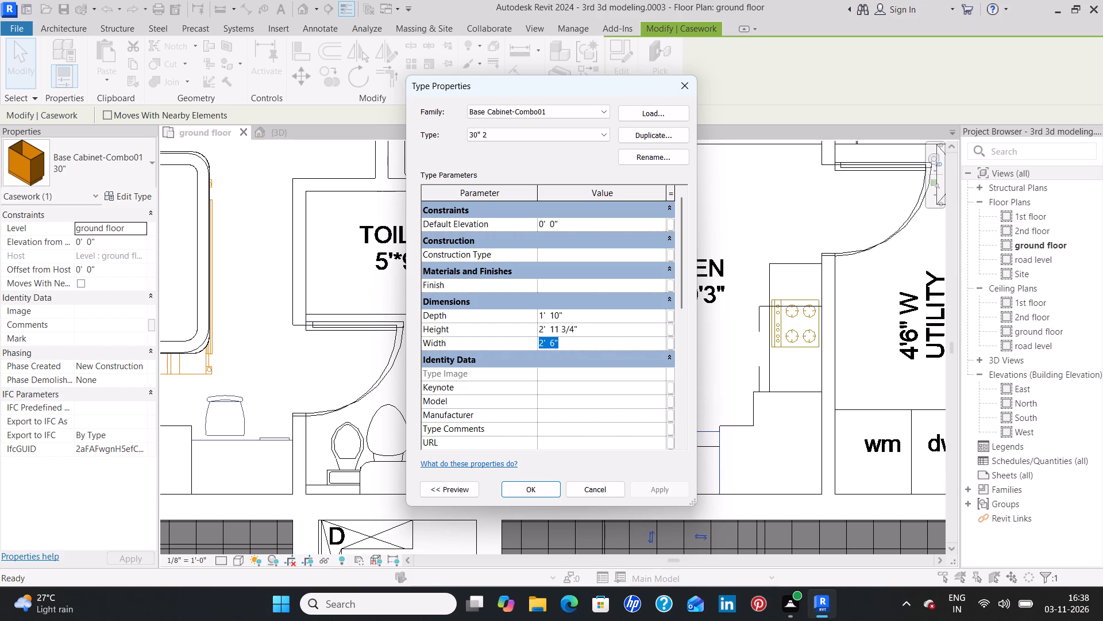
key(BackSpace)
key(3)
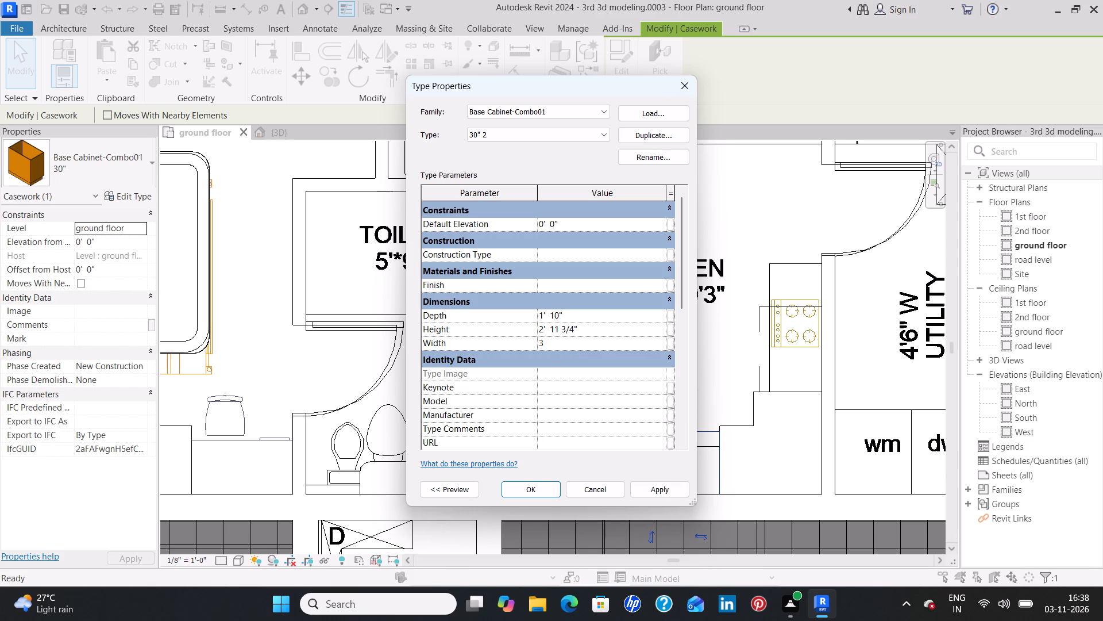
key(apostrophe)
click(657, 489)
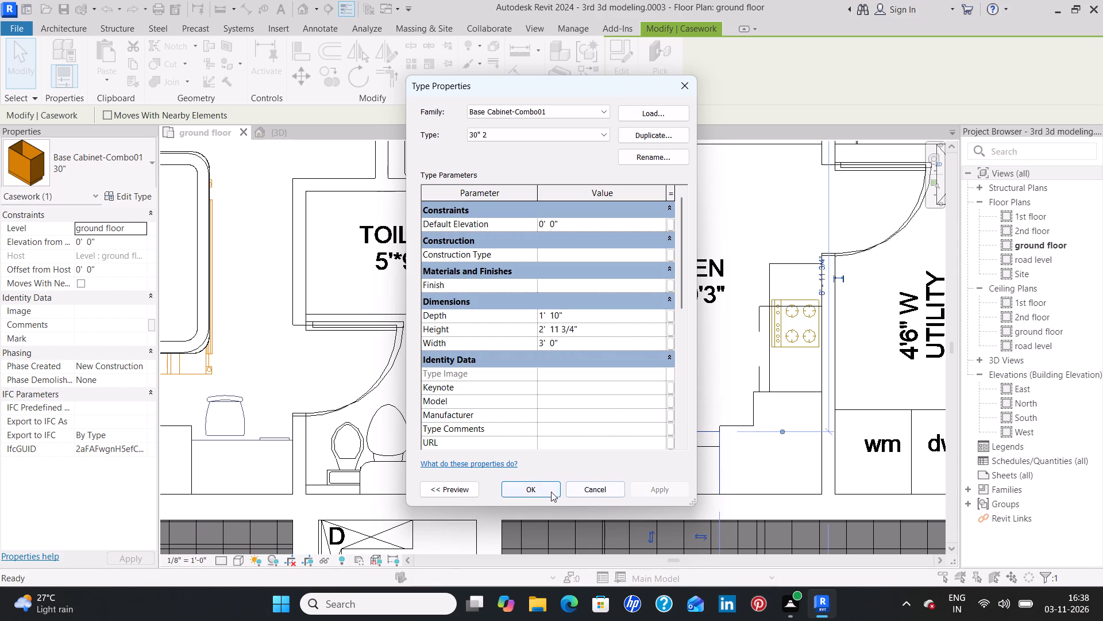
click(545, 492)
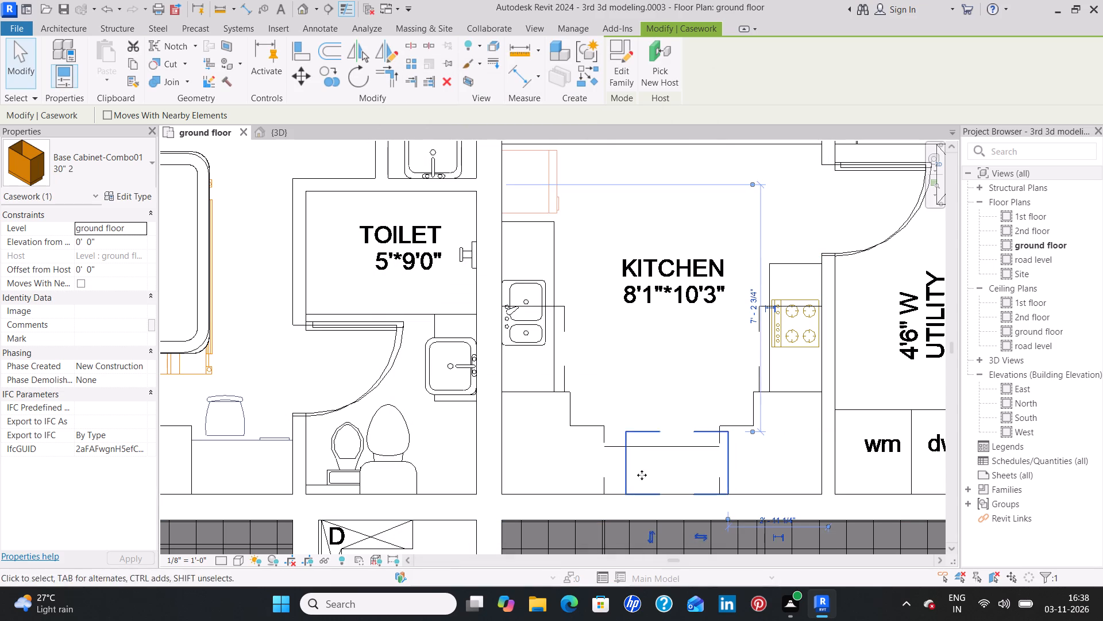
Nudge the widened base cabinet toward the toilet side wall so it sits centrally between the two corner units.
key(Left)
key(Left)
key(Left)
key(Left)
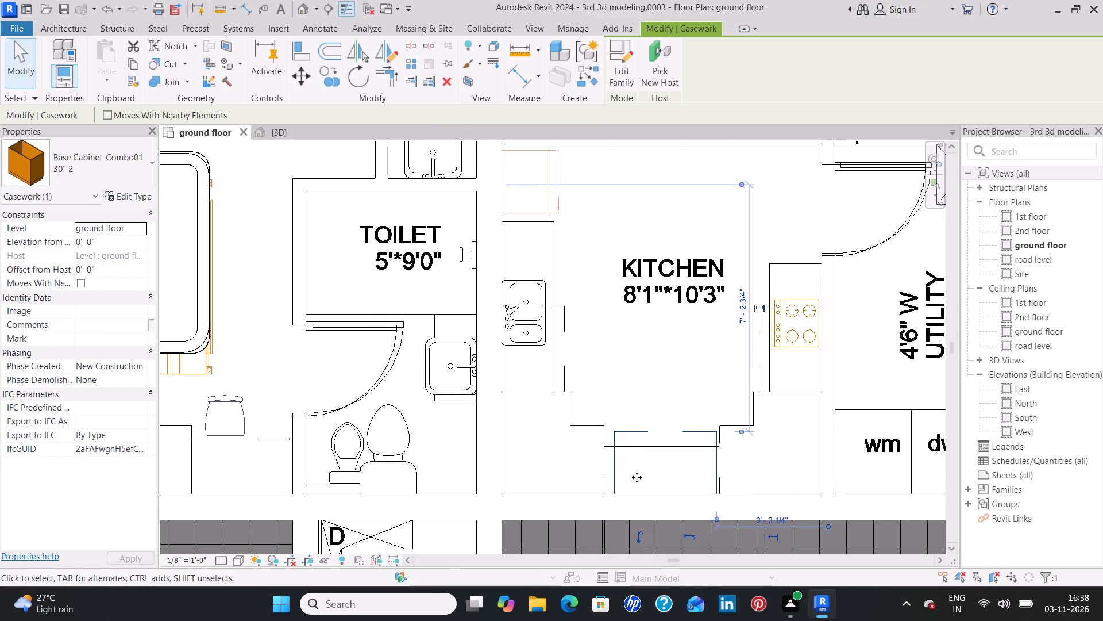
key(Left)
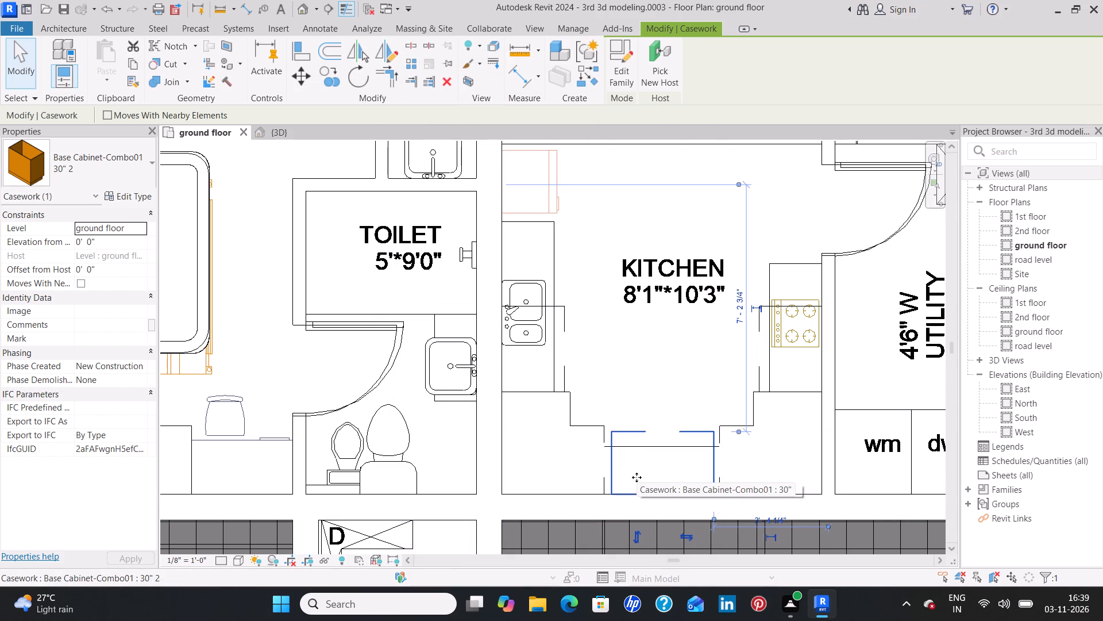
Set the width of the middle base cabinet's type to 3'6" to fill the gap between the corner units.
click(132, 198)
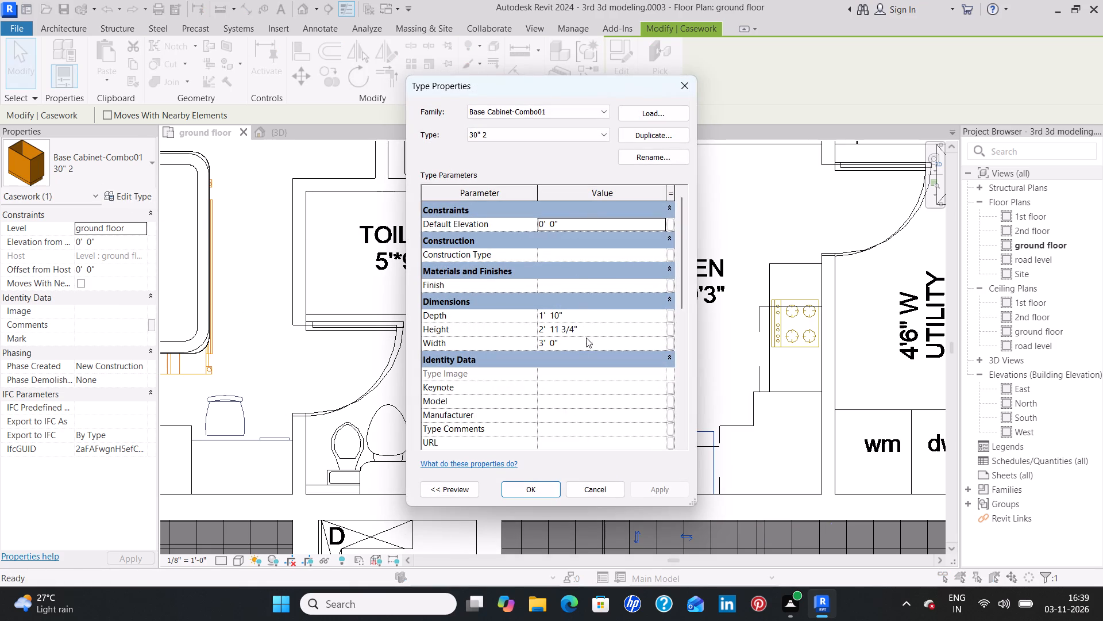
click(579, 345)
key(BackSpace)
key(3)
text('6)
key(shift+quotedbl)
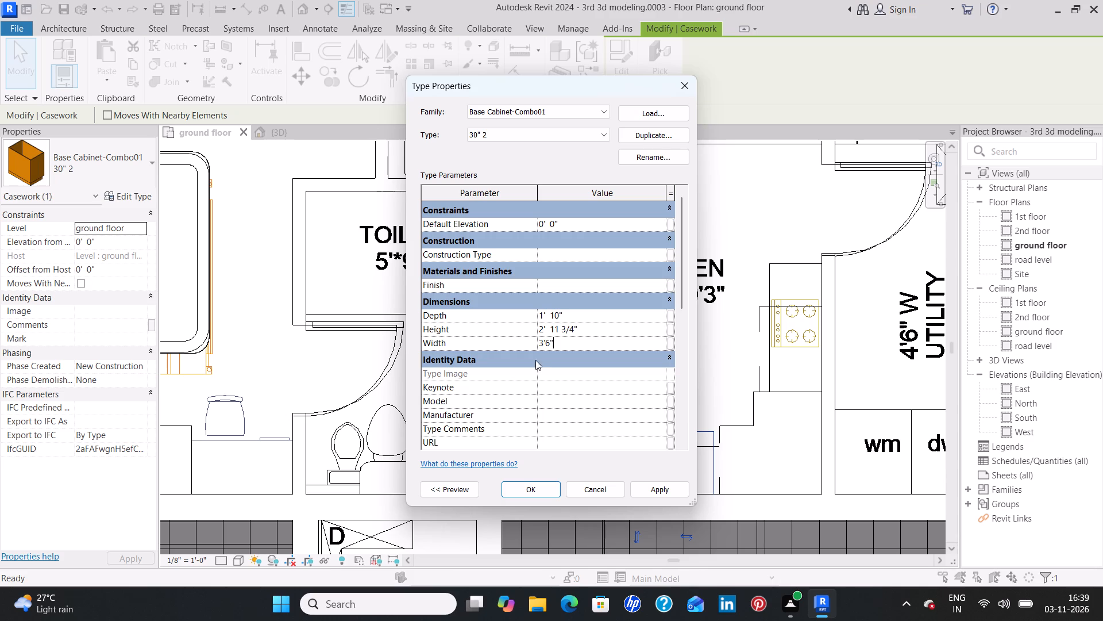
click(674, 486)
click(527, 491)
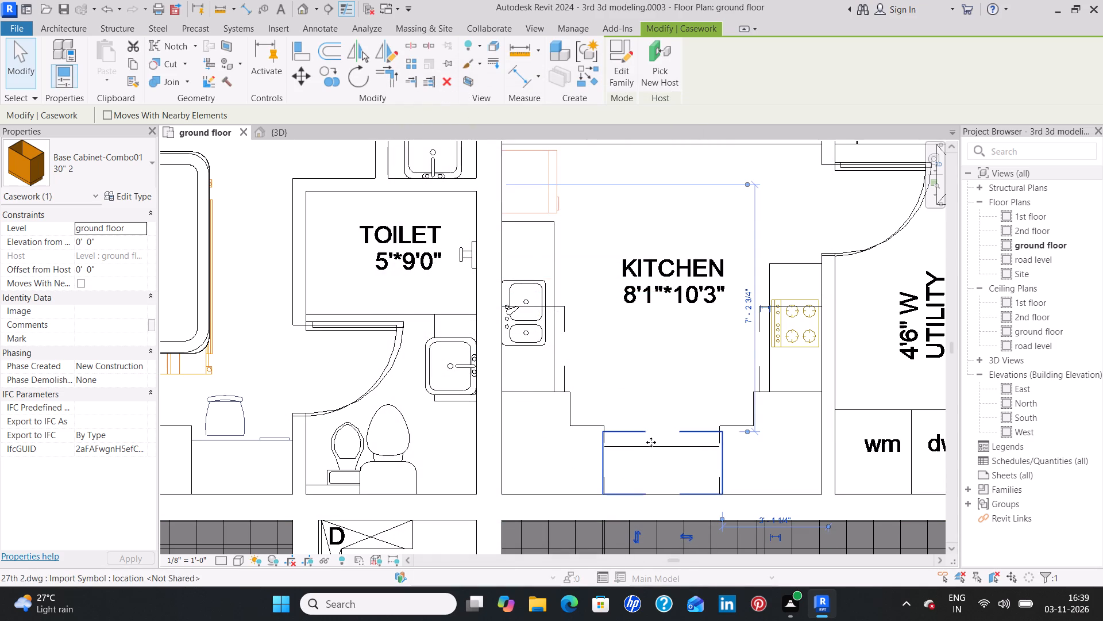
Set the width of the type used by the base cabinet between the two corner units to 3'4".
click(130, 192)
click(574, 340)
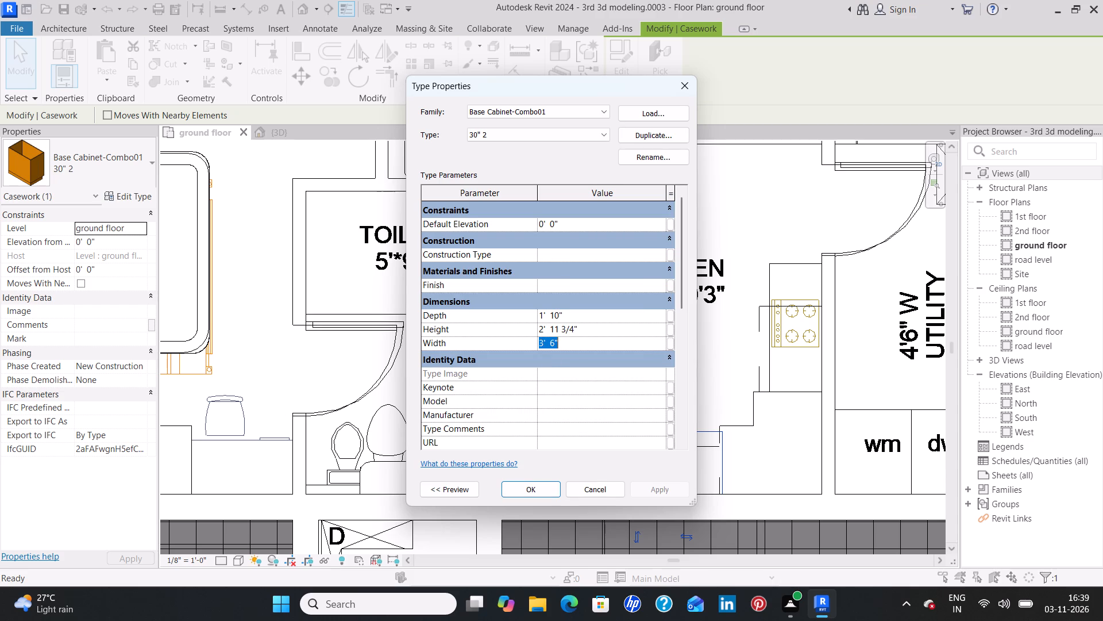
key(BackSpace)
key(3)
text('4)
key(shift+quotedbl)
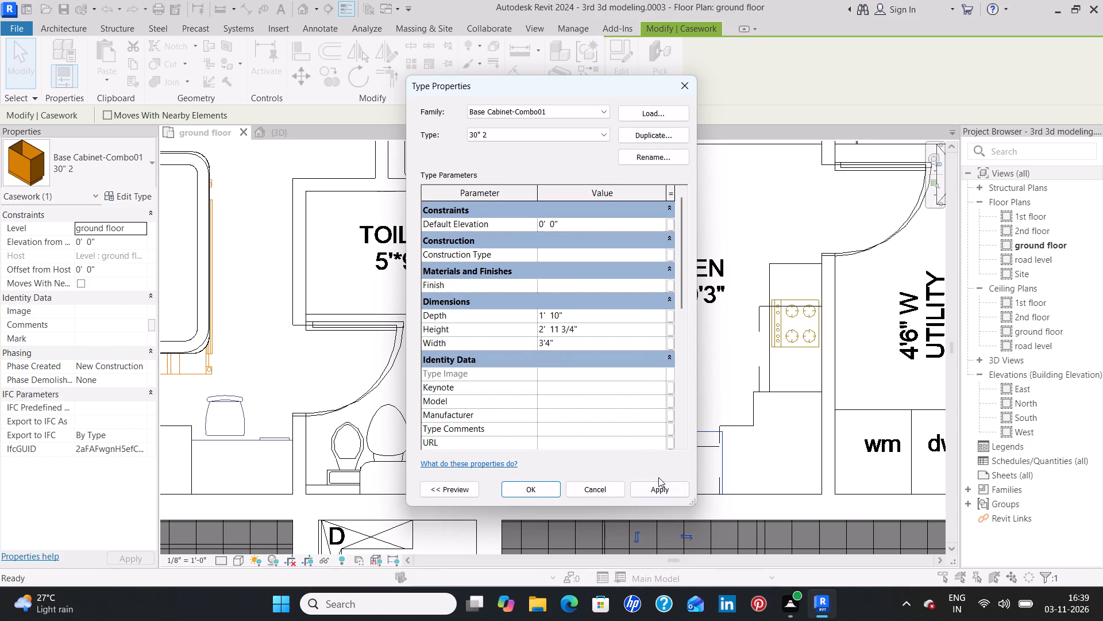
click(664, 487)
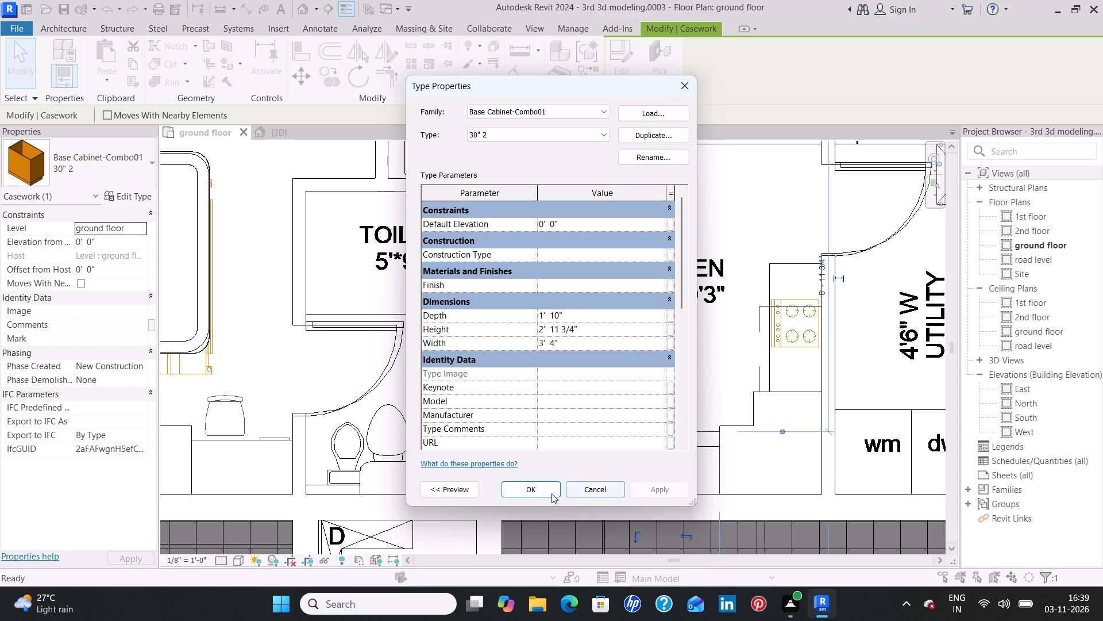
click(538, 492)
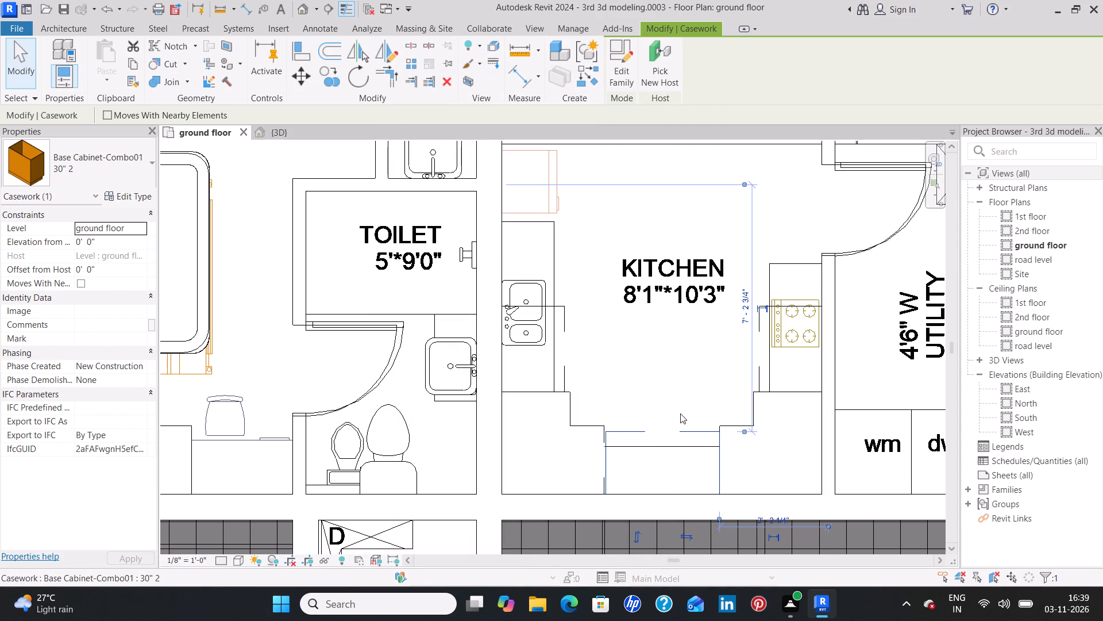
Nudge the middle base cabinet sideways until it sits evenly between the two corner units.
key(Left)
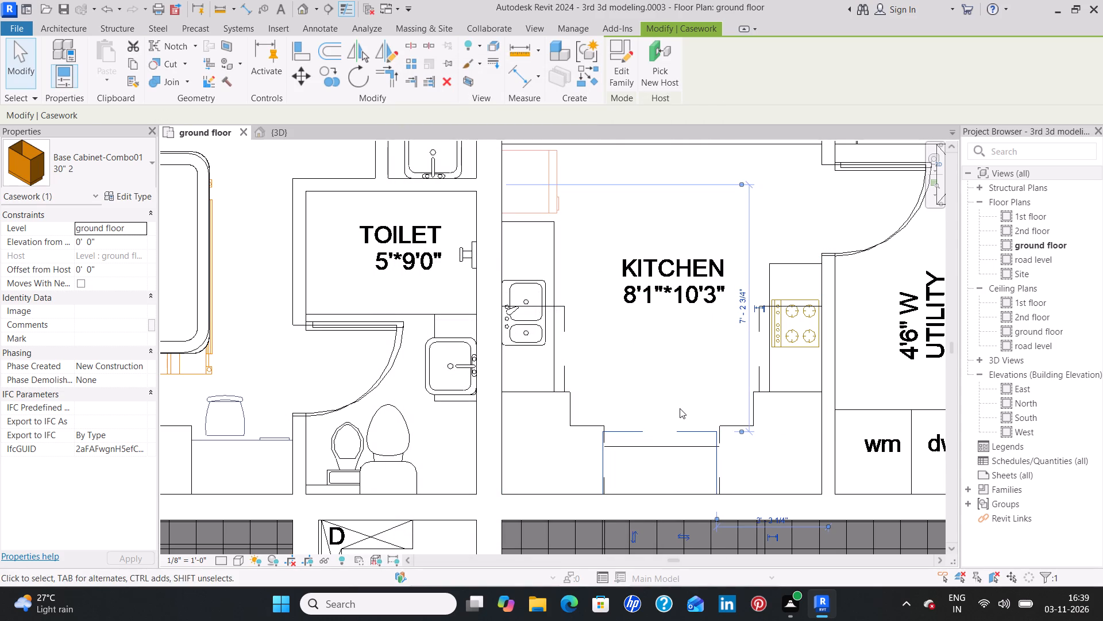
key(Right)
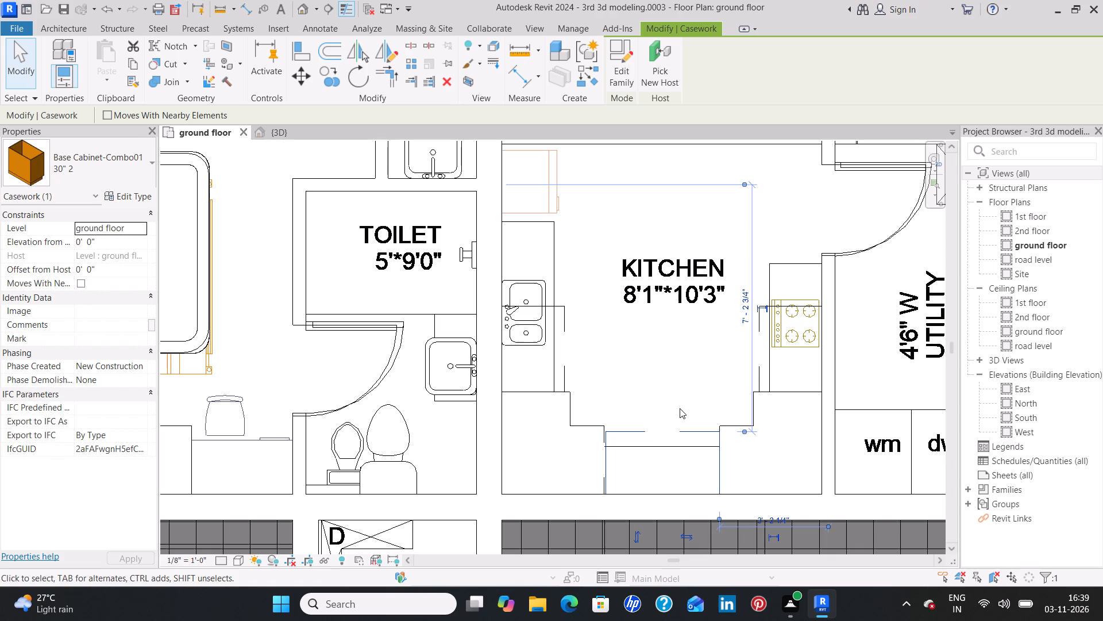
scroll(657, 458, up, 8)
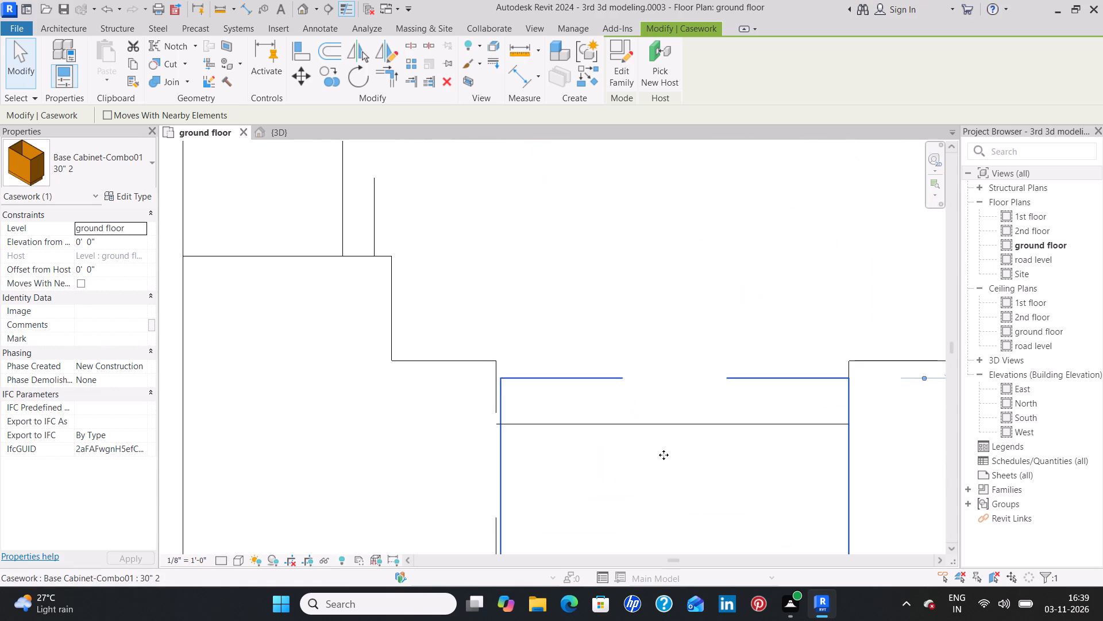
key(Left)
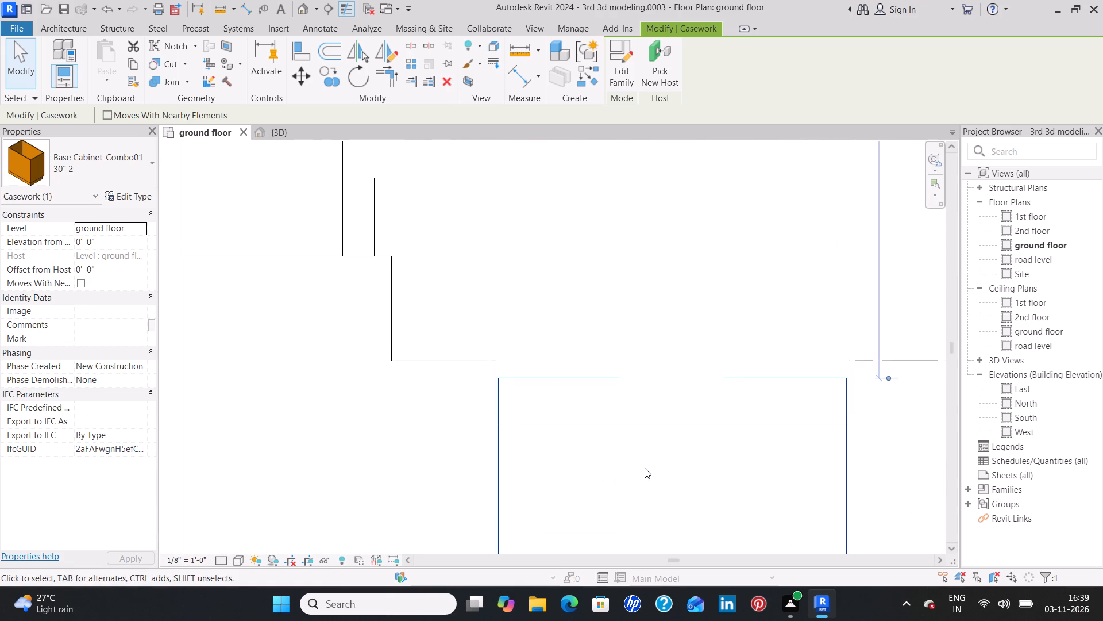
click(605, 298)
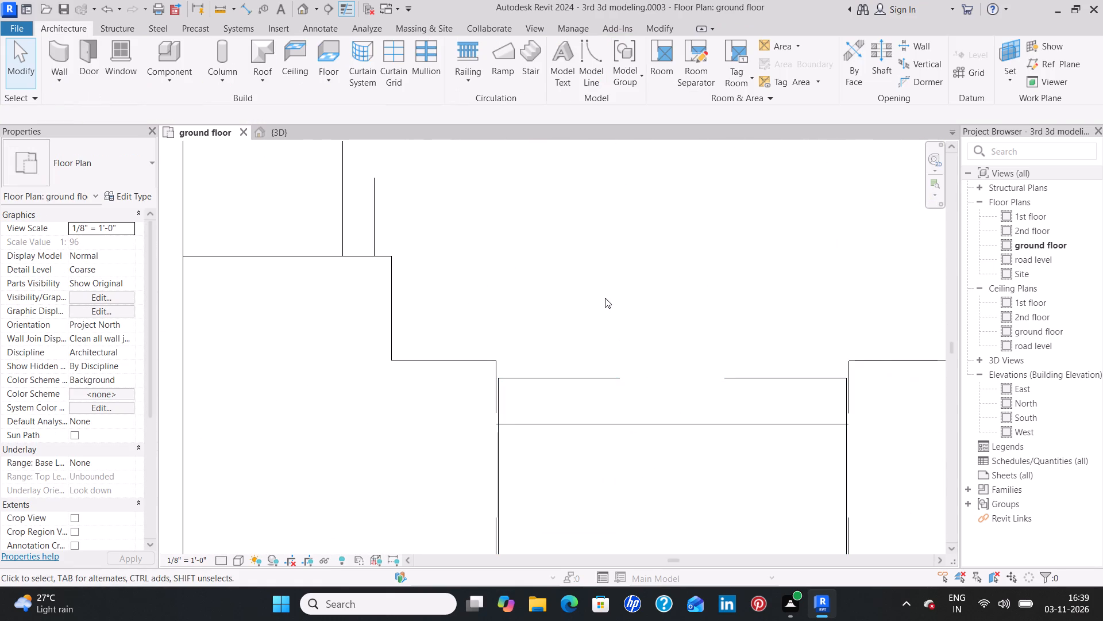
Place a matching base cabinet against the recessed wall in the 9'3"*8' kitchen, flush with the recess end nearest the CWS shaft.
scroll(605, 298, down, 6)
middle_drag(630, 244, 662, 353)
scroll(662, 354, down, 1)
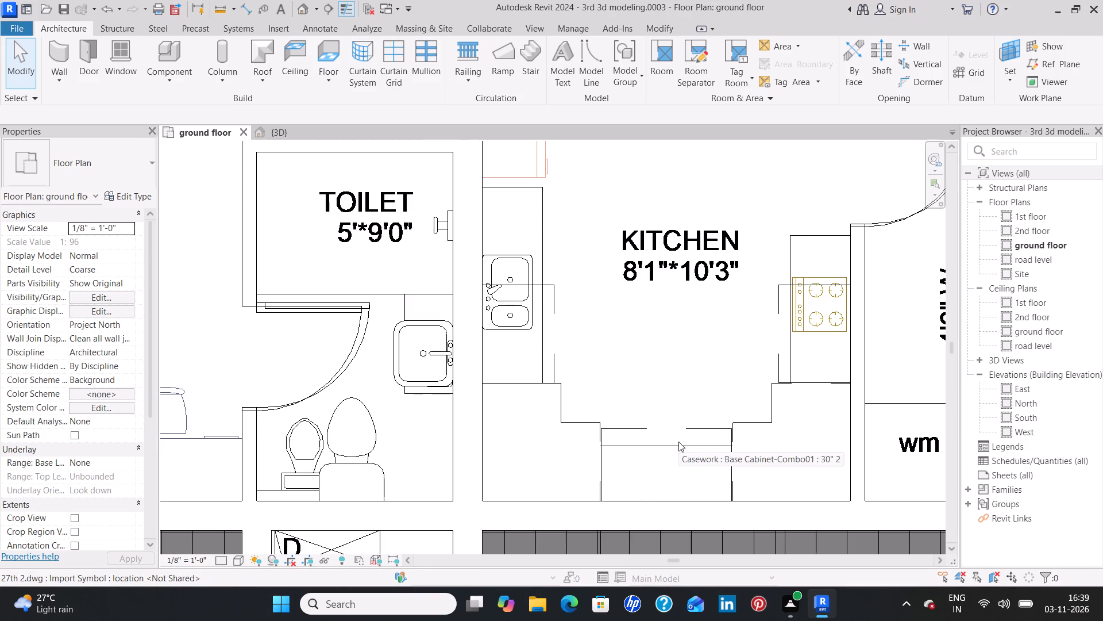
click(700, 424)
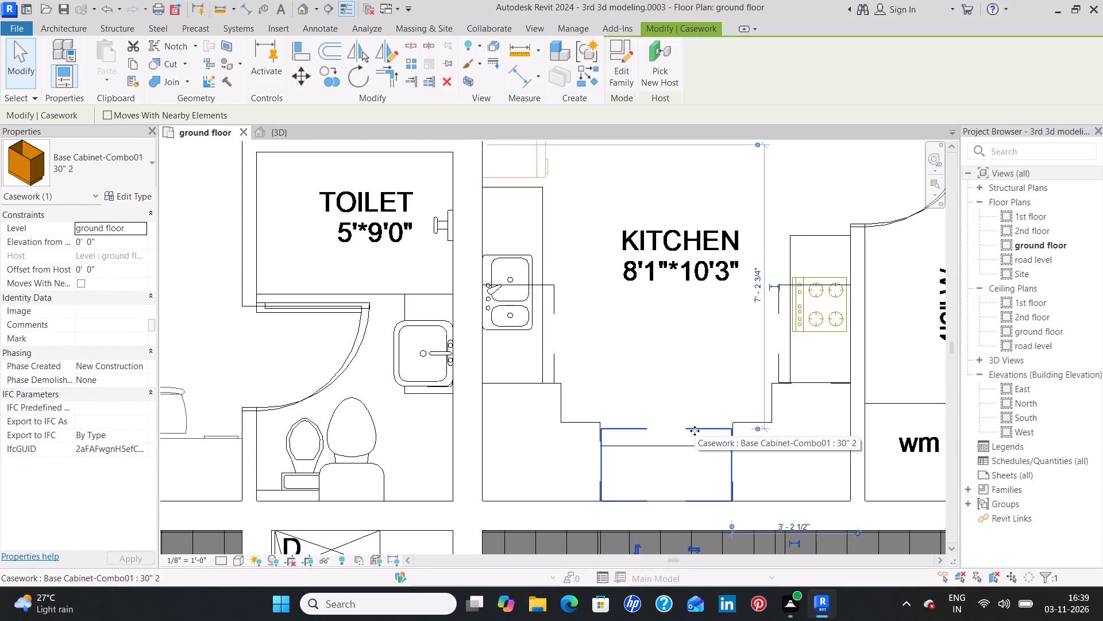
text(cs)
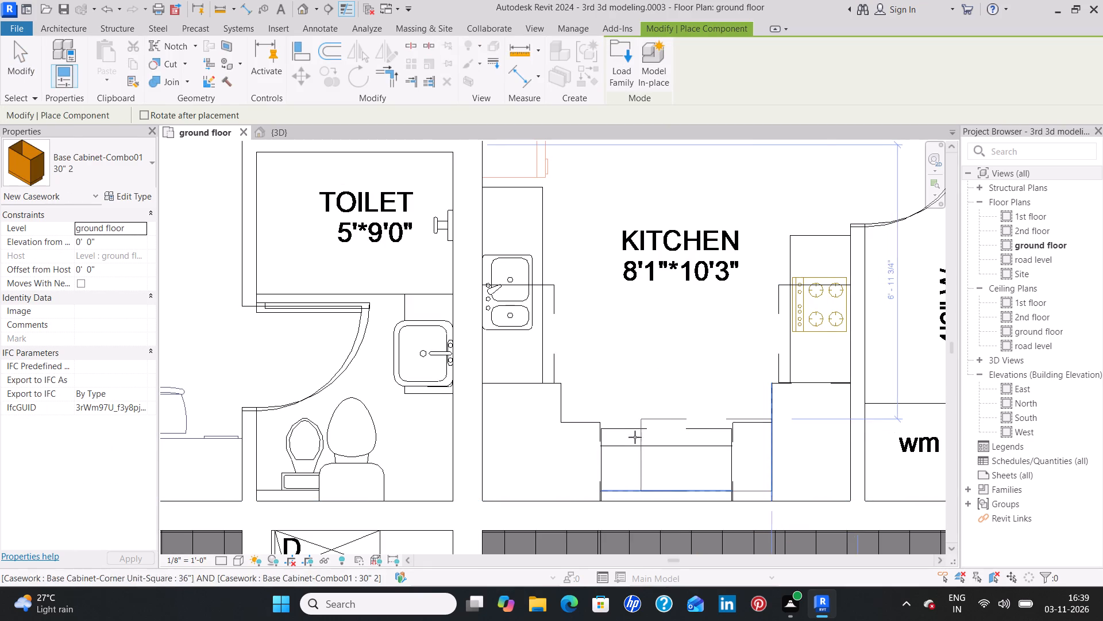
scroll(217, 423, down, 4)
middle_drag(239, 399, 764, 375)
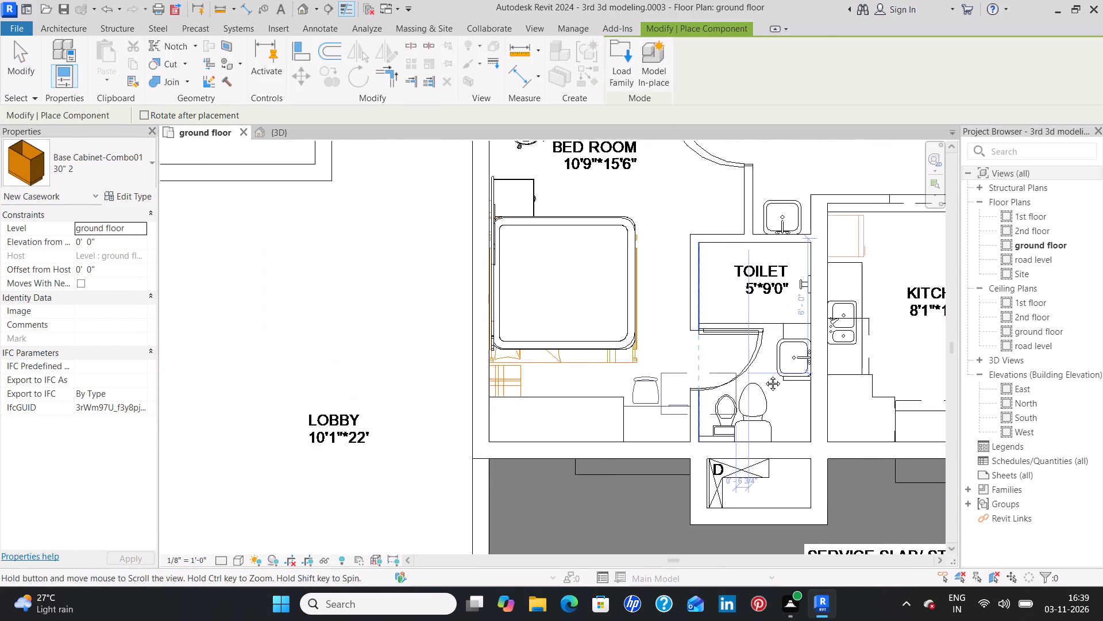
middle_drag(764, 375, 782, 375)
scroll(757, 383, down, 4)
scroll(361, 386, down, 3)
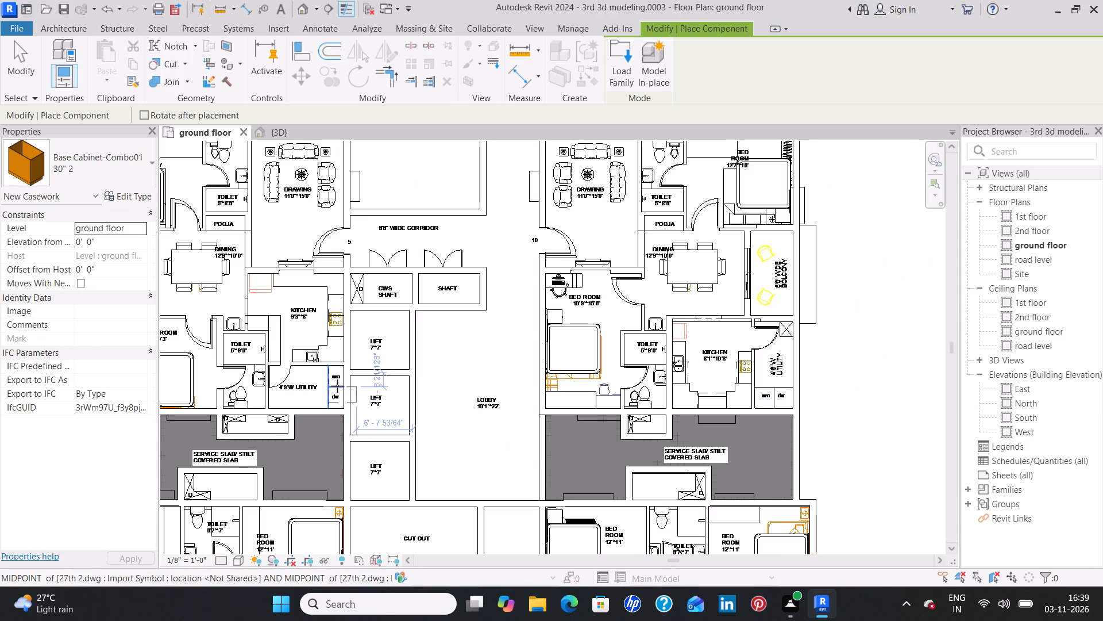
middle_drag(337, 385, 571, 358)
scroll(570, 304, up, 4)
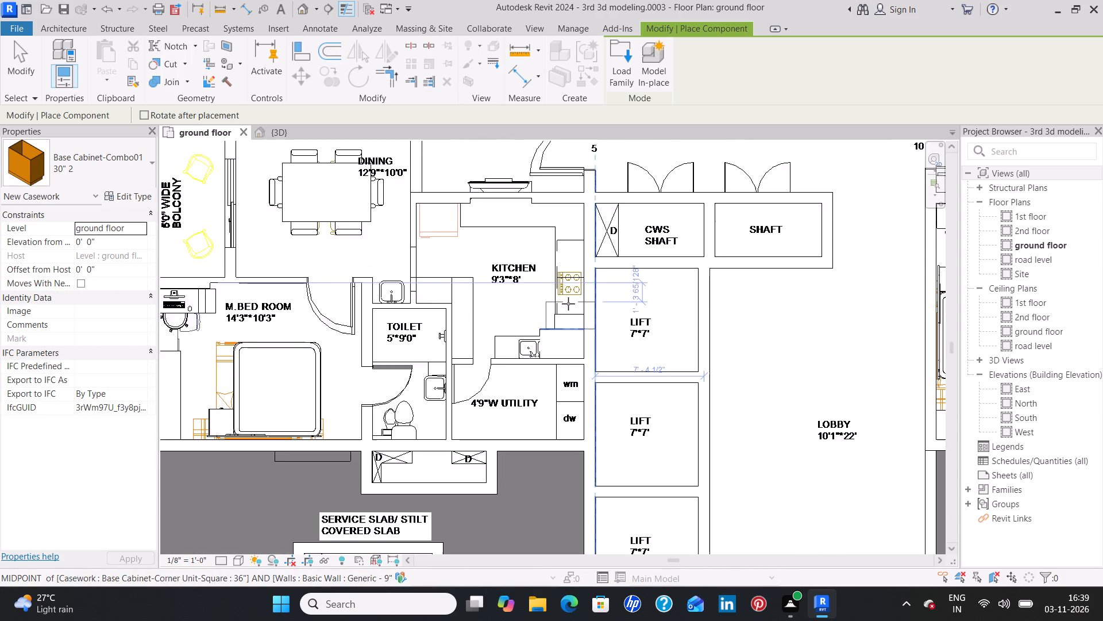
scroll(568, 304, up, 4)
middle_drag(556, 304, 550, 385)
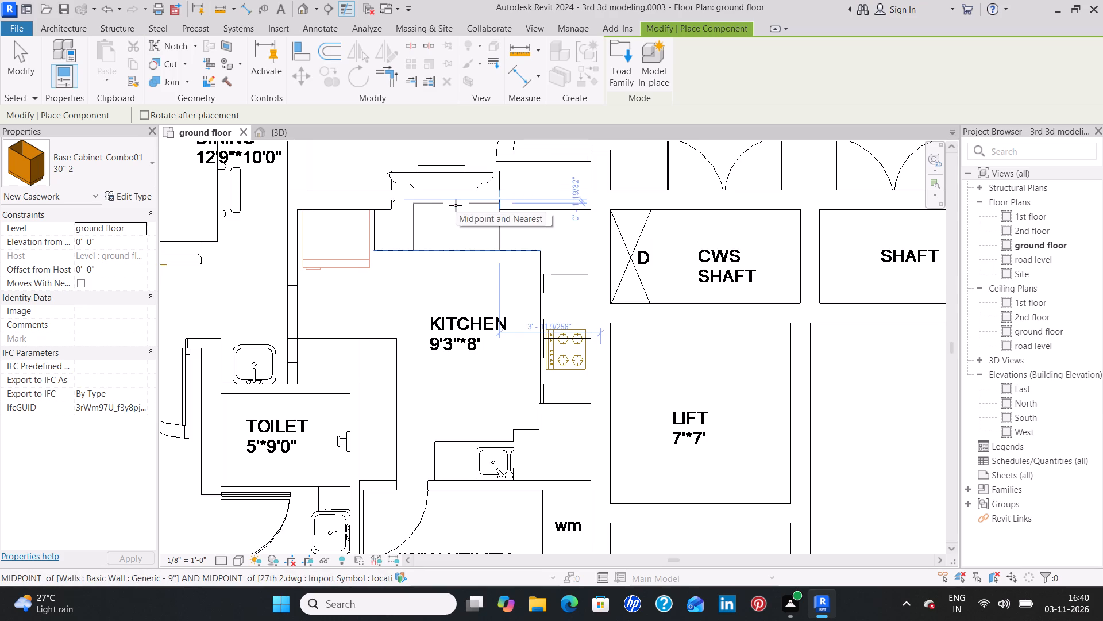
scroll(479, 201, up, 4)
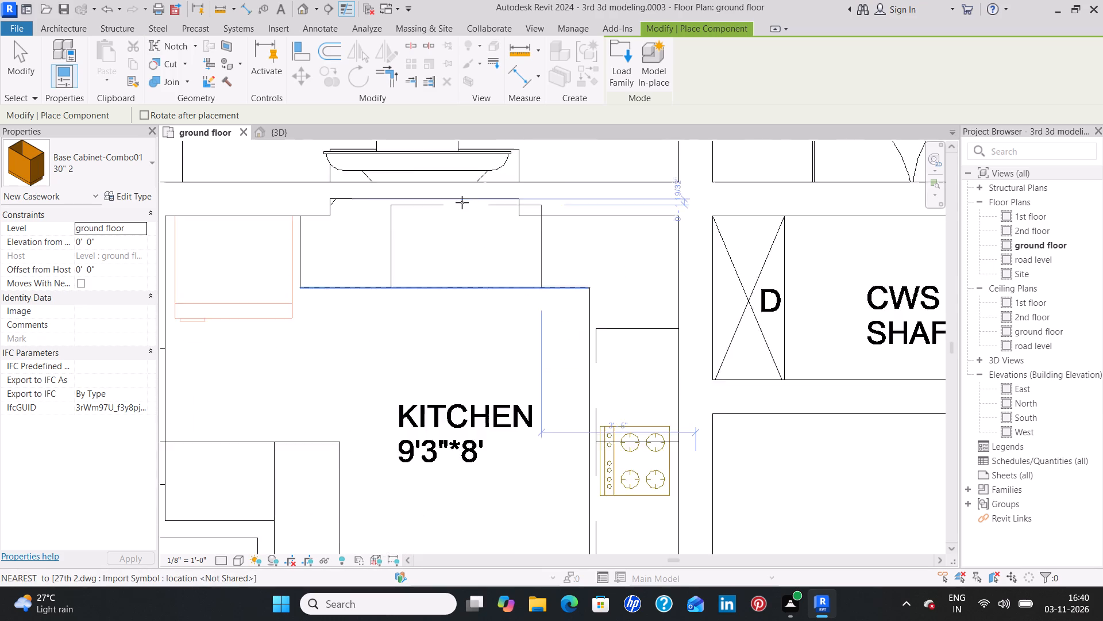
scroll(462, 202, up, 4)
click(426, 193)
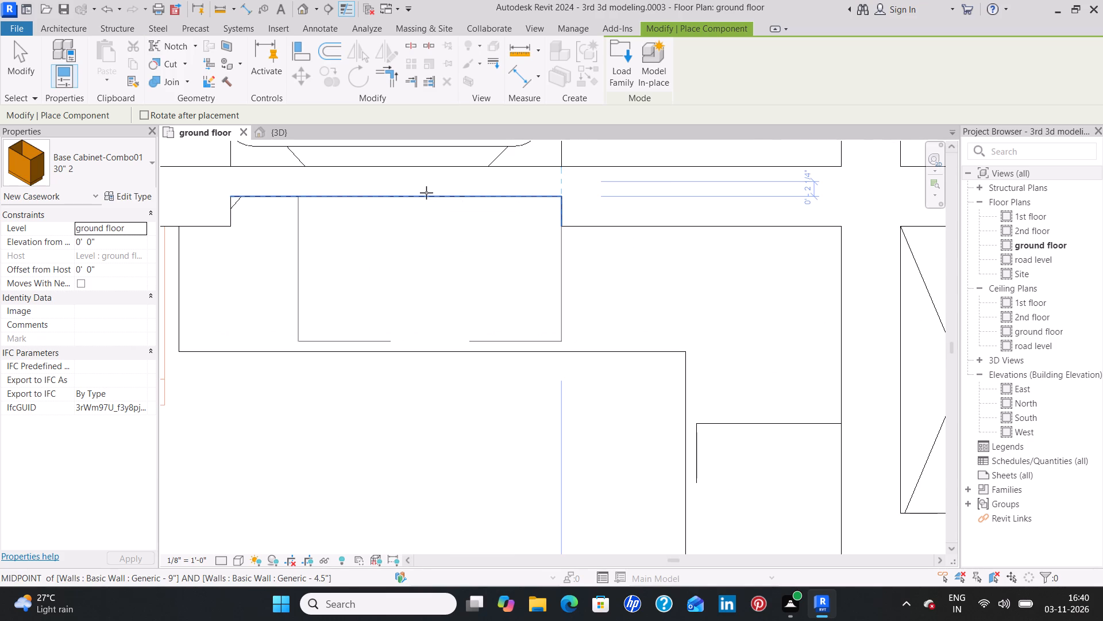
key(Escape)
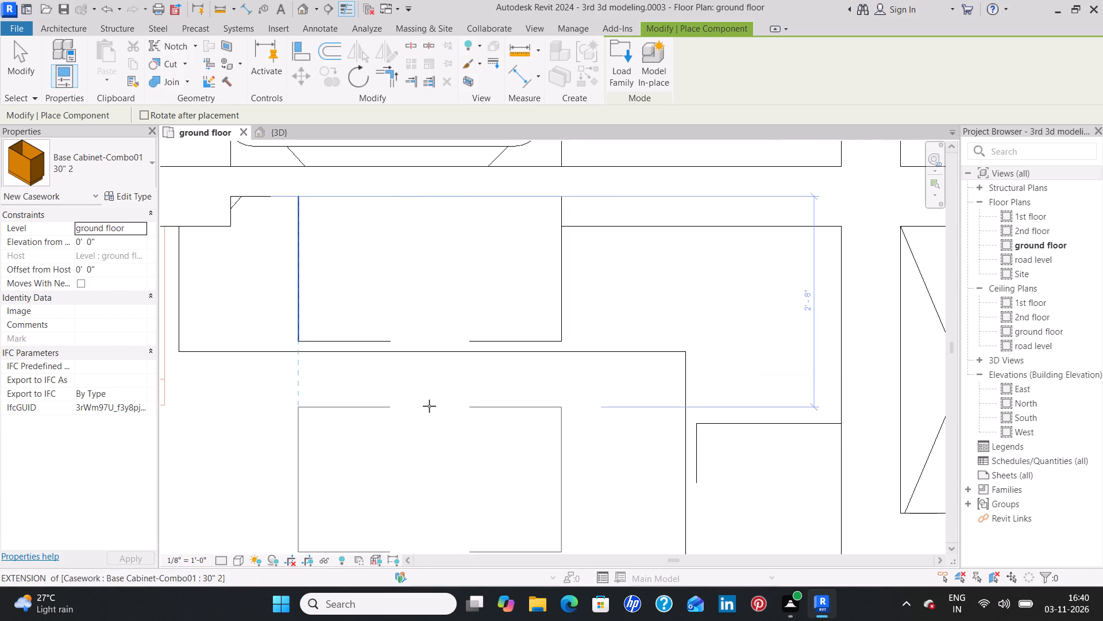
key(Escape)
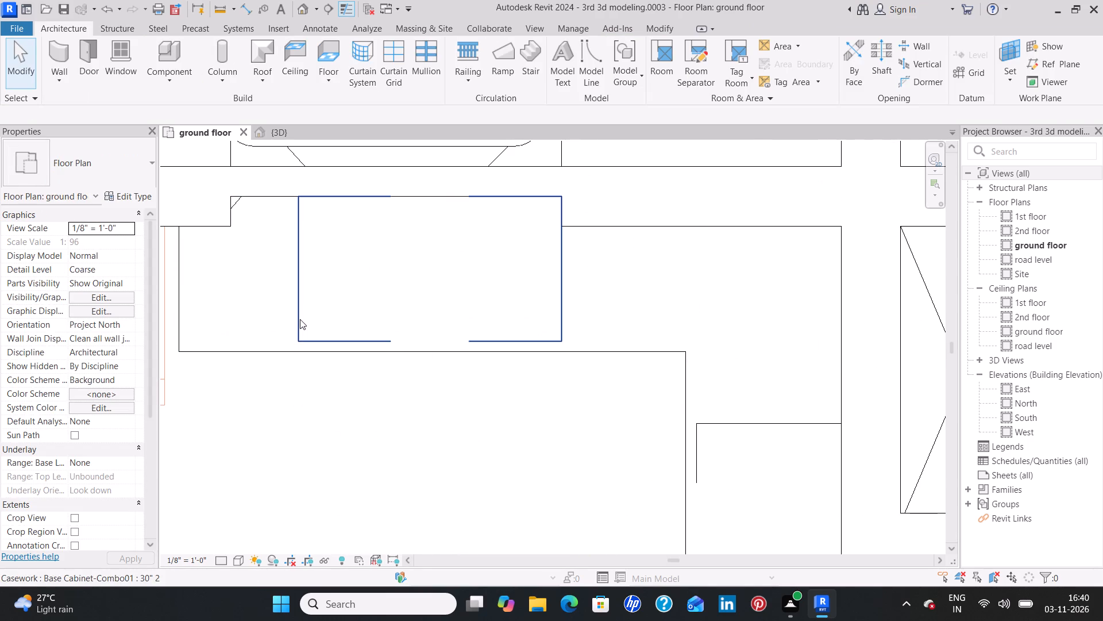
Duplicate the type of the cabinet in the wall recess, keeping the suggested name, and set its width to 4'.
click(300, 319)
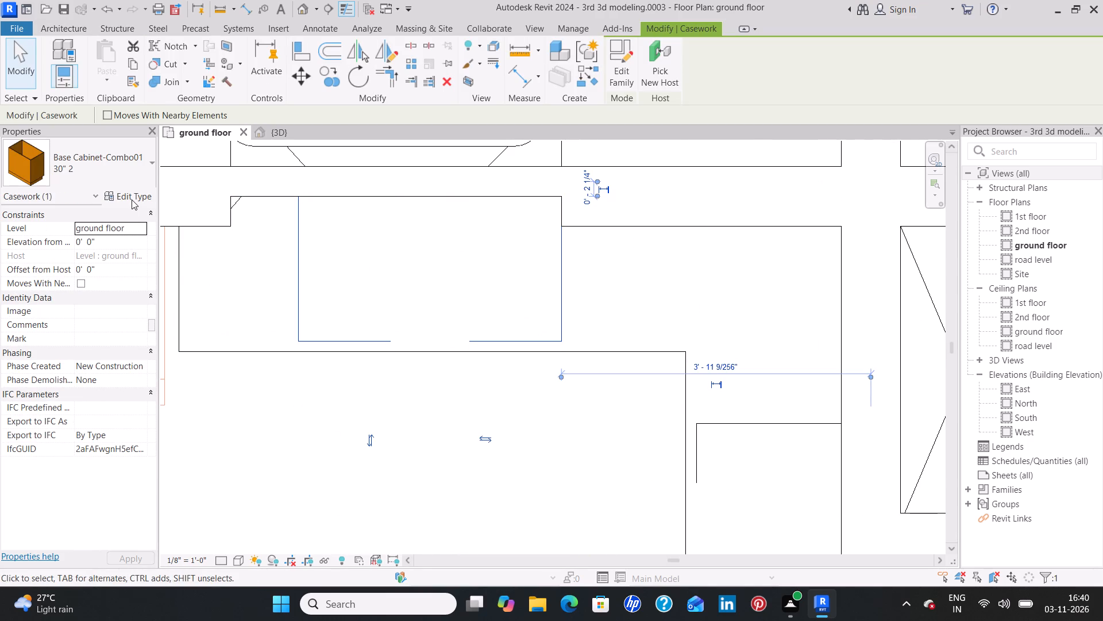
click(132, 200)
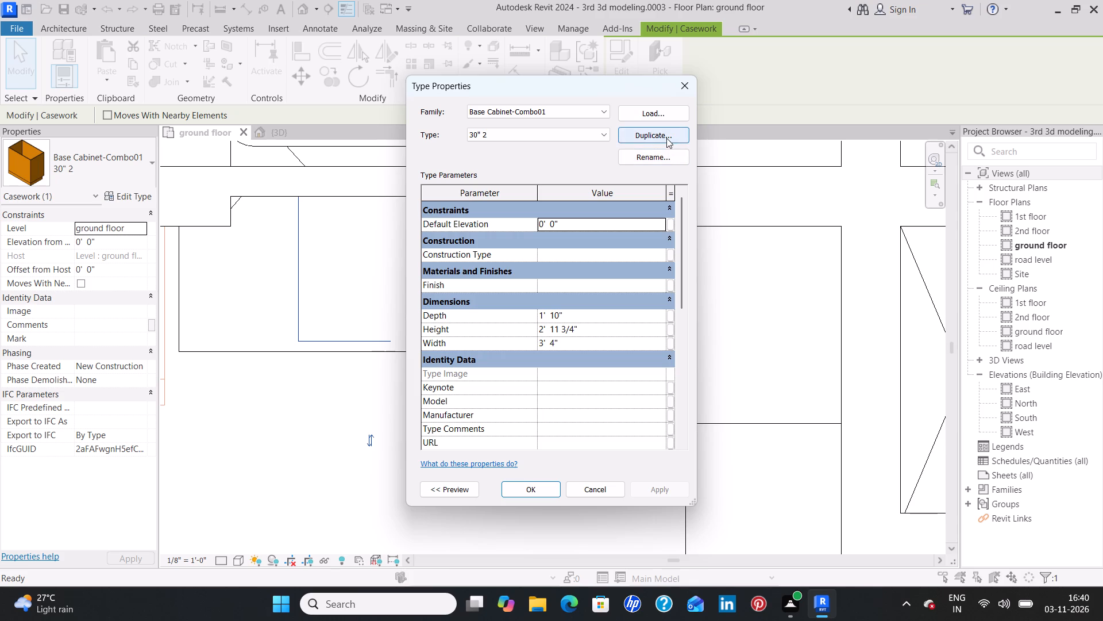
click(666, 136)
click(570, 325)
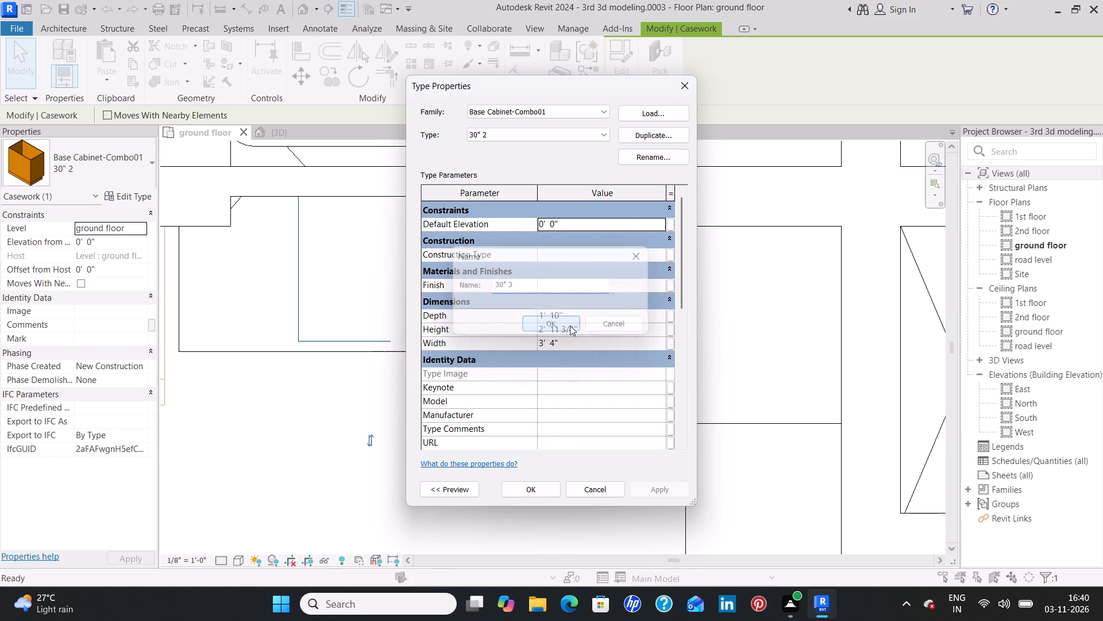
click(575, 344)
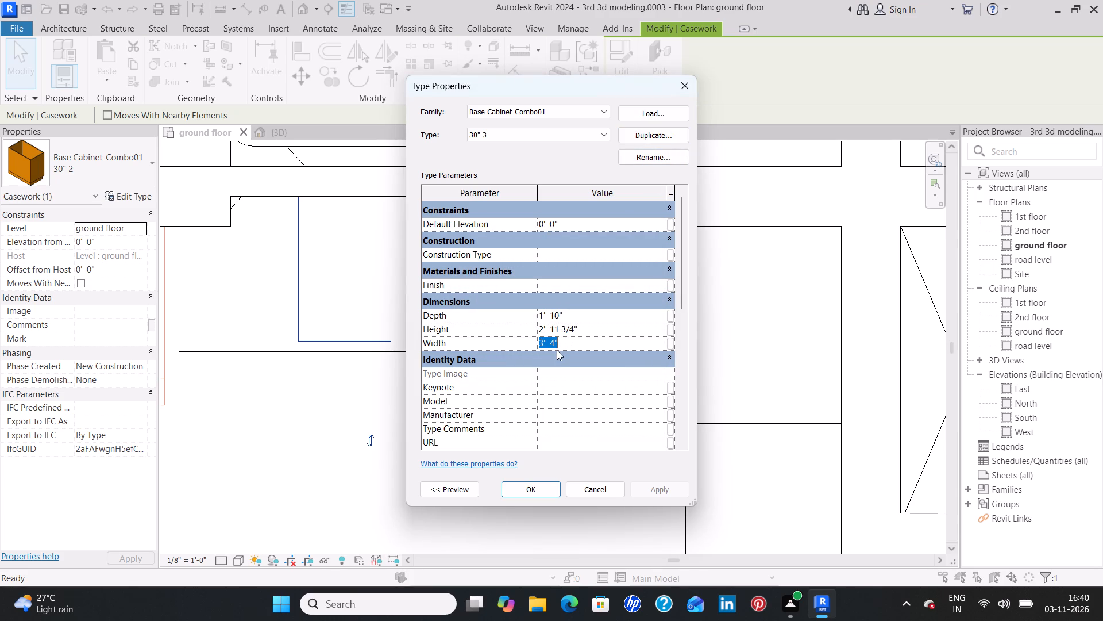
key(BackSpace)
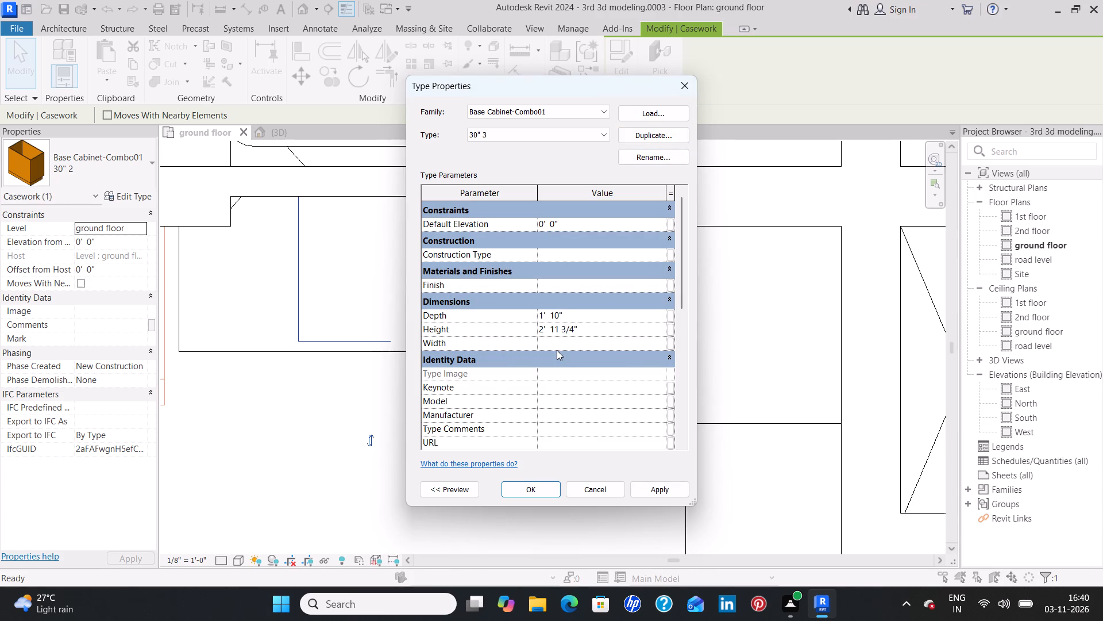
key(4)
key(apostrophe)
click(660, 488)
click(531, 499)
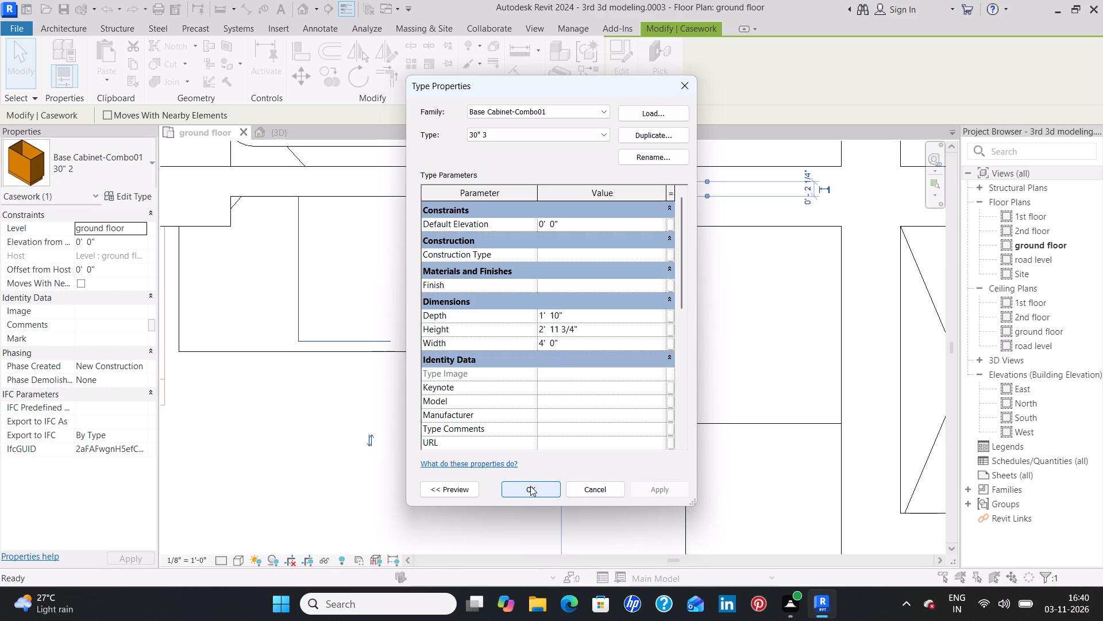
click(530, 486)
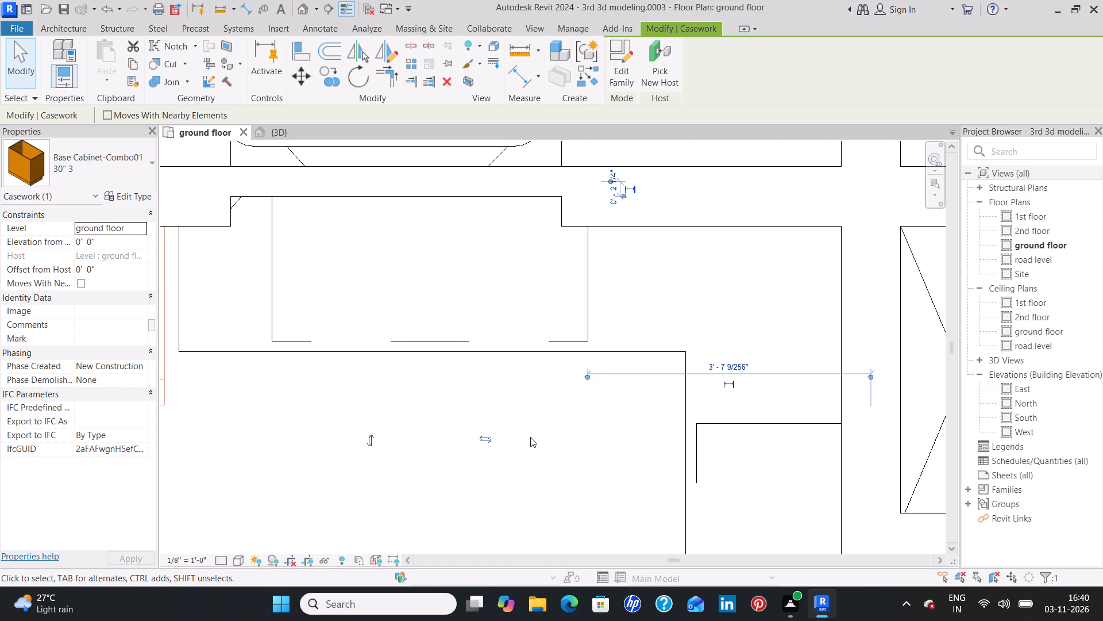
Nudge the widened base cabinet away from the CWS shaft until its side lines up with the end of the wall recess.
key(Left)
key(Left)
key(Left)
key(Left)
key(Left)
key(Left)
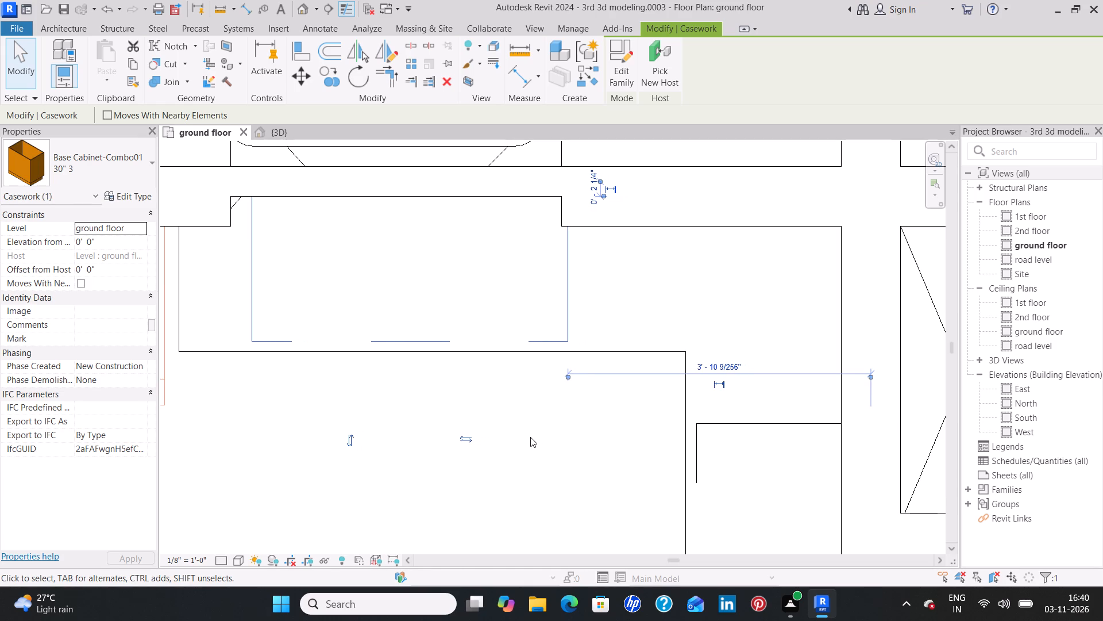
key(Left)
key(Left)
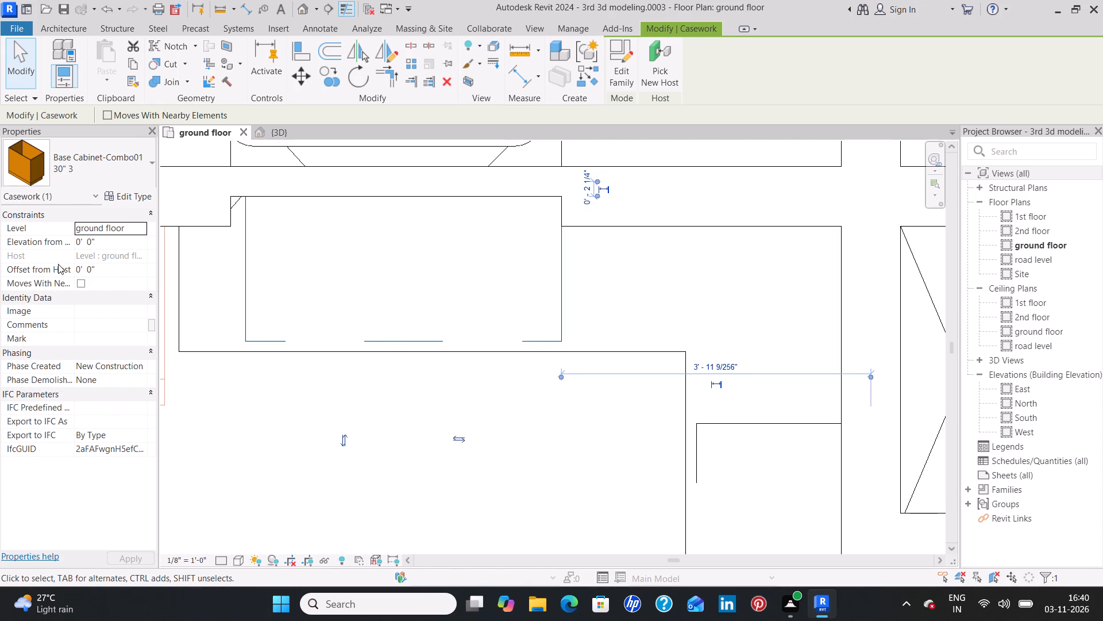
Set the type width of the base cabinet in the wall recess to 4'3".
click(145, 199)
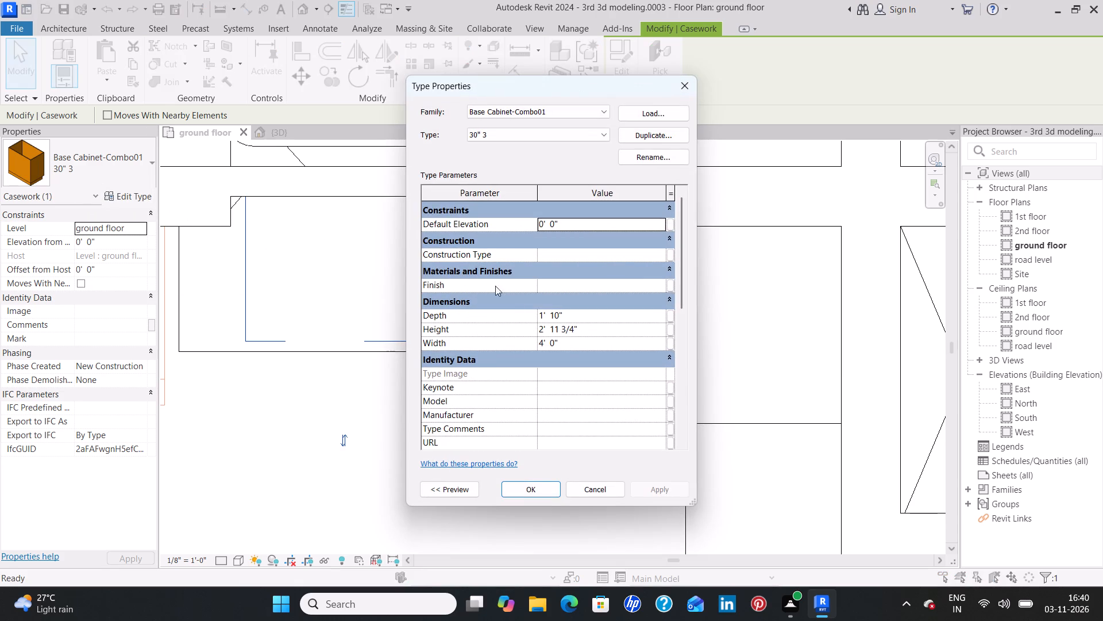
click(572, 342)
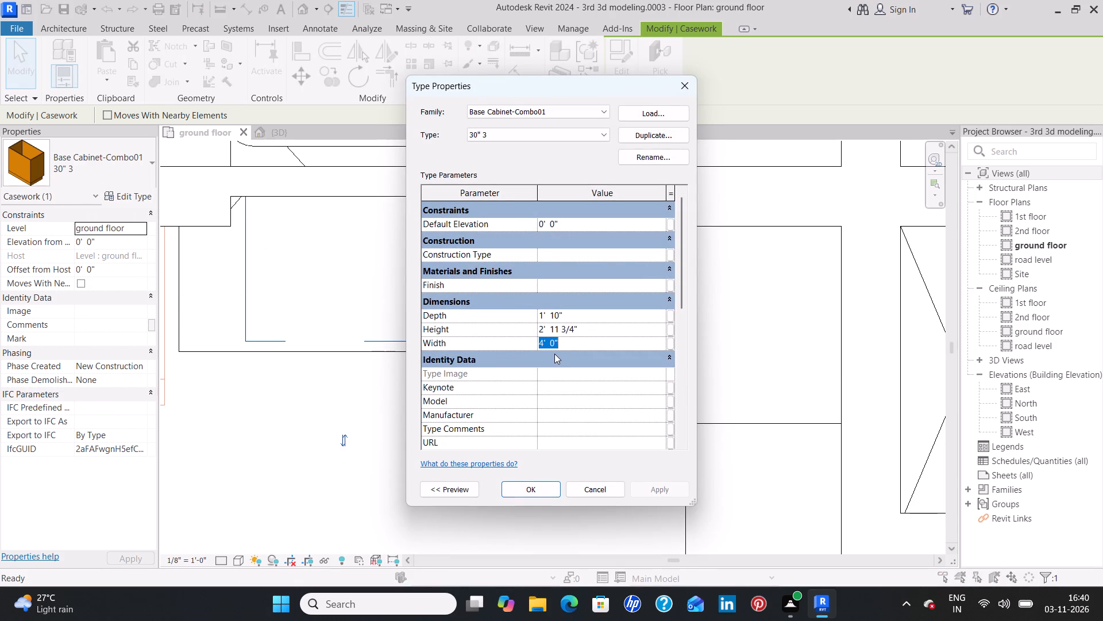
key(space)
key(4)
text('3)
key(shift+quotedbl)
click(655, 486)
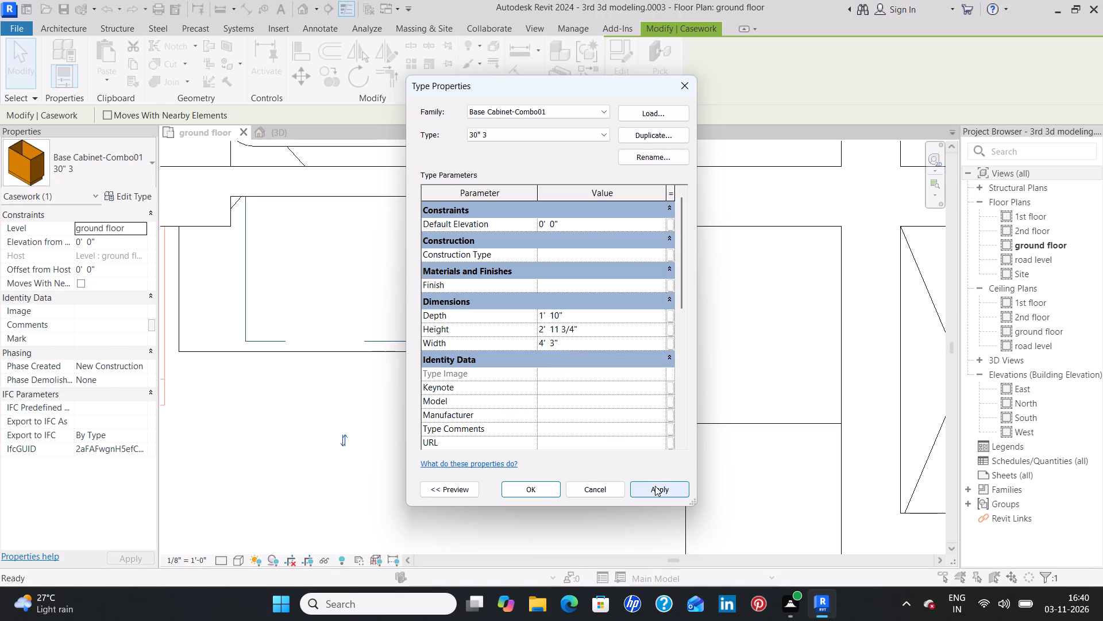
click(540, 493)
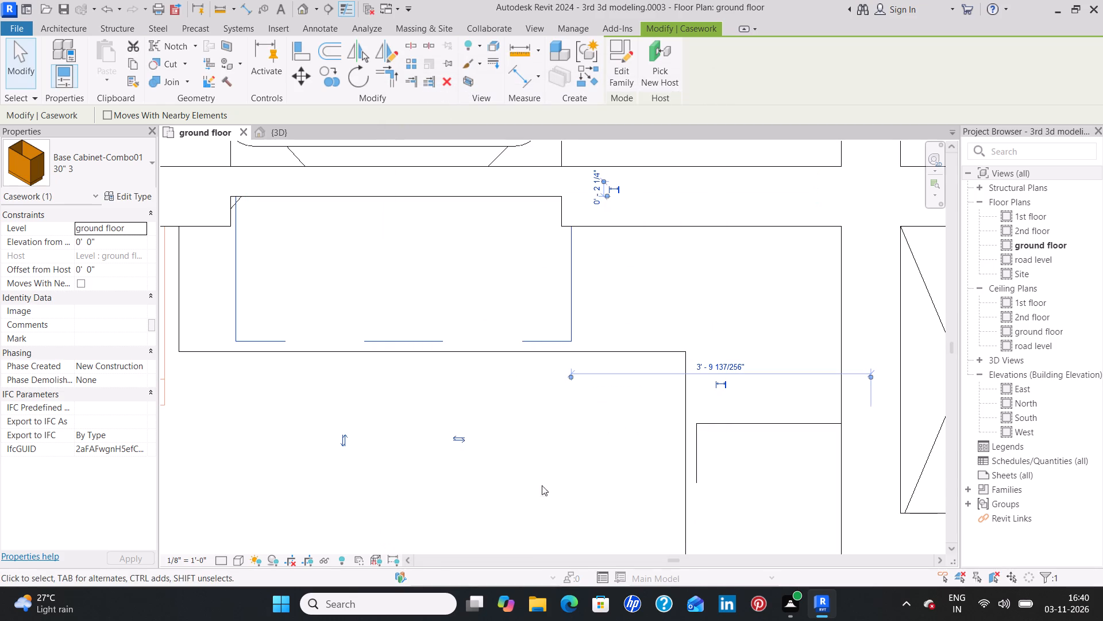
Nudge the widened recess cabinet two increments away from the CWS shaft.
key(Left)
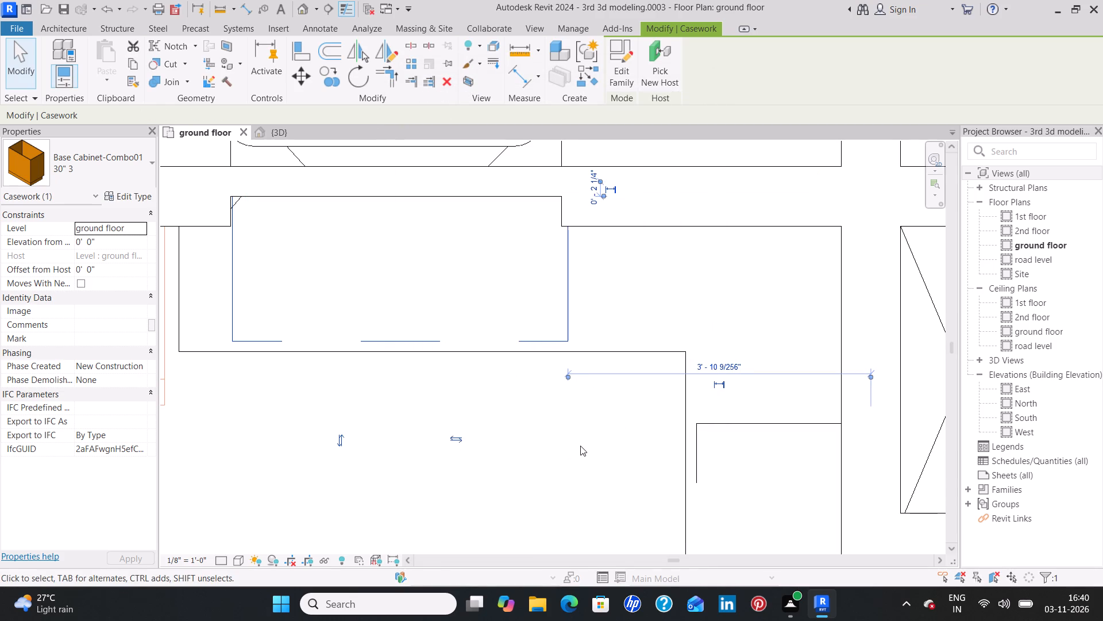
key(Left)
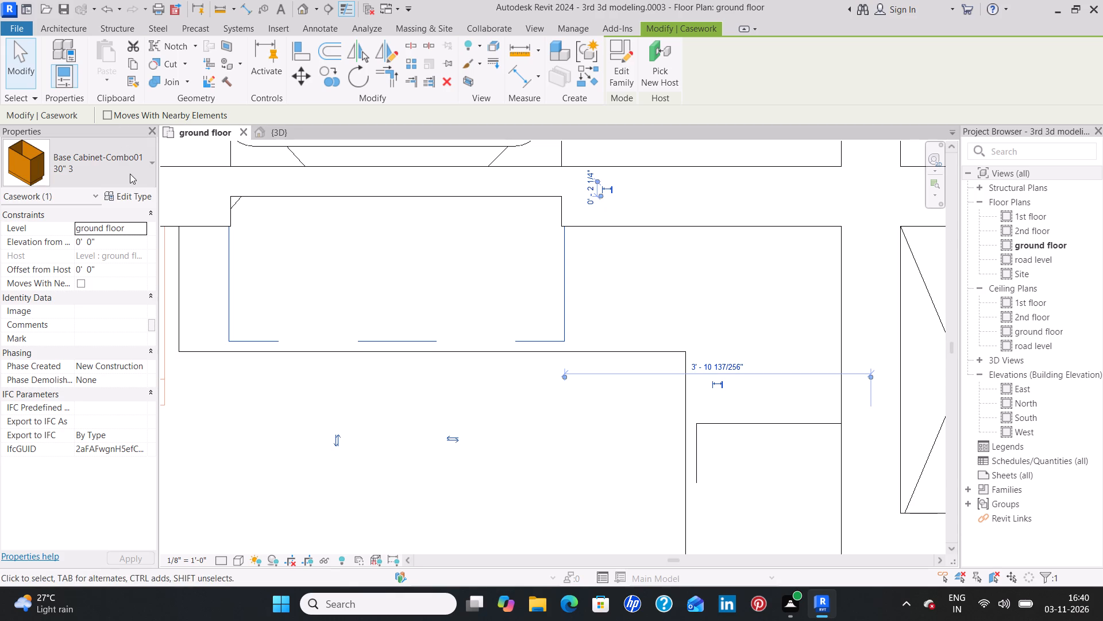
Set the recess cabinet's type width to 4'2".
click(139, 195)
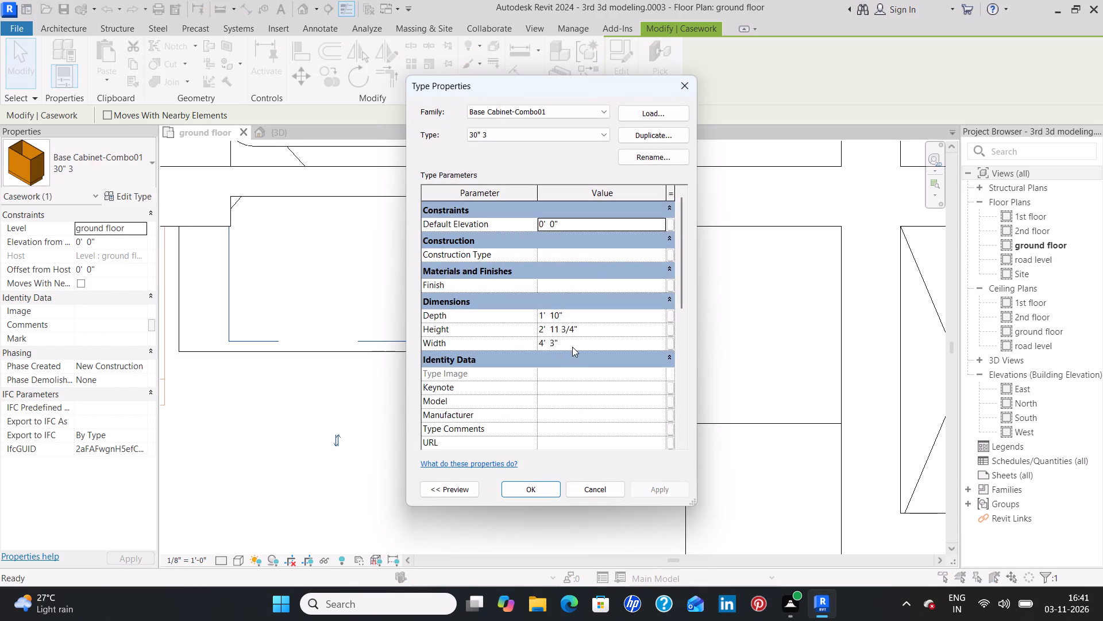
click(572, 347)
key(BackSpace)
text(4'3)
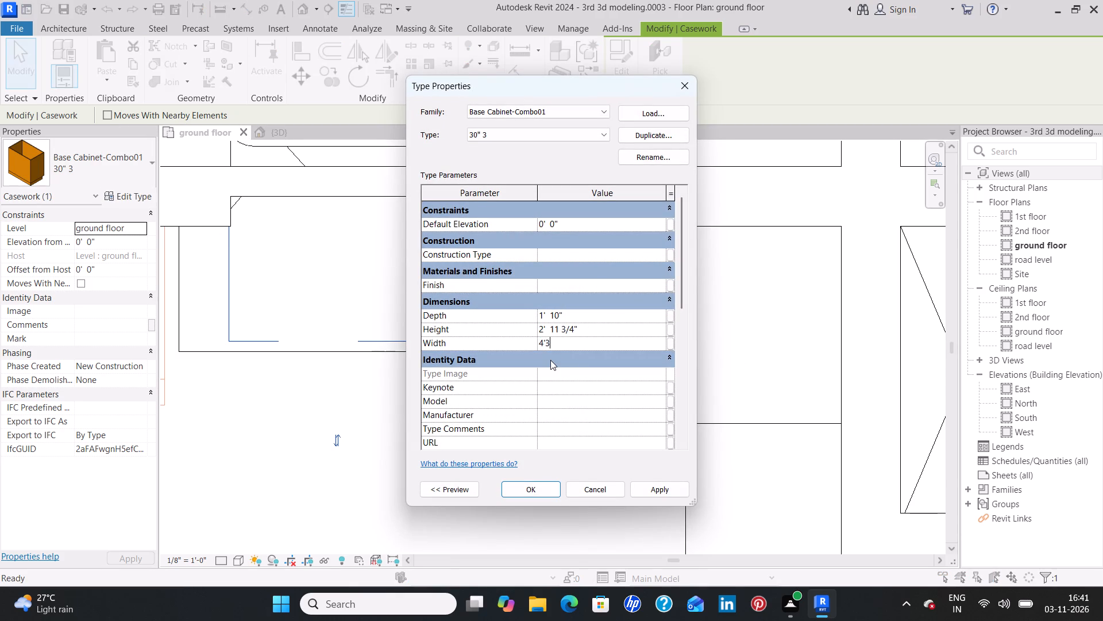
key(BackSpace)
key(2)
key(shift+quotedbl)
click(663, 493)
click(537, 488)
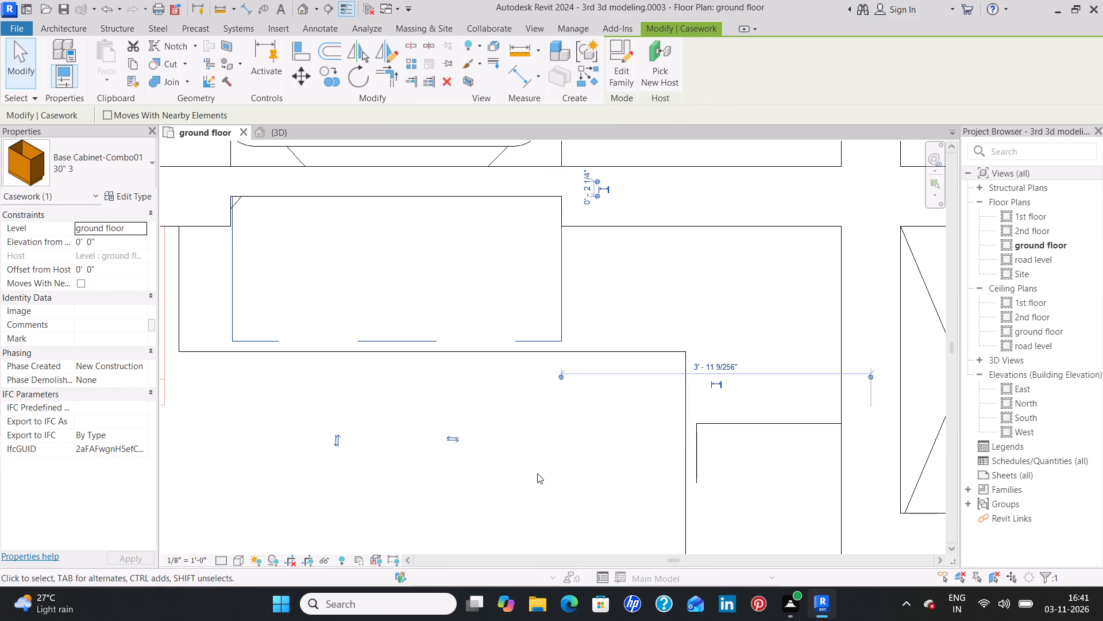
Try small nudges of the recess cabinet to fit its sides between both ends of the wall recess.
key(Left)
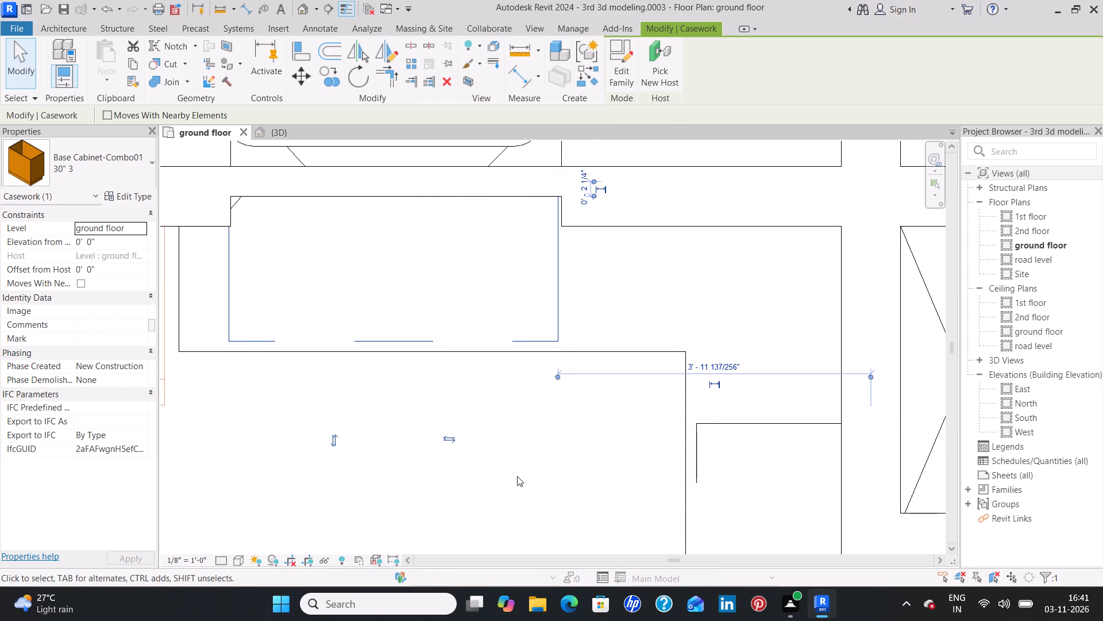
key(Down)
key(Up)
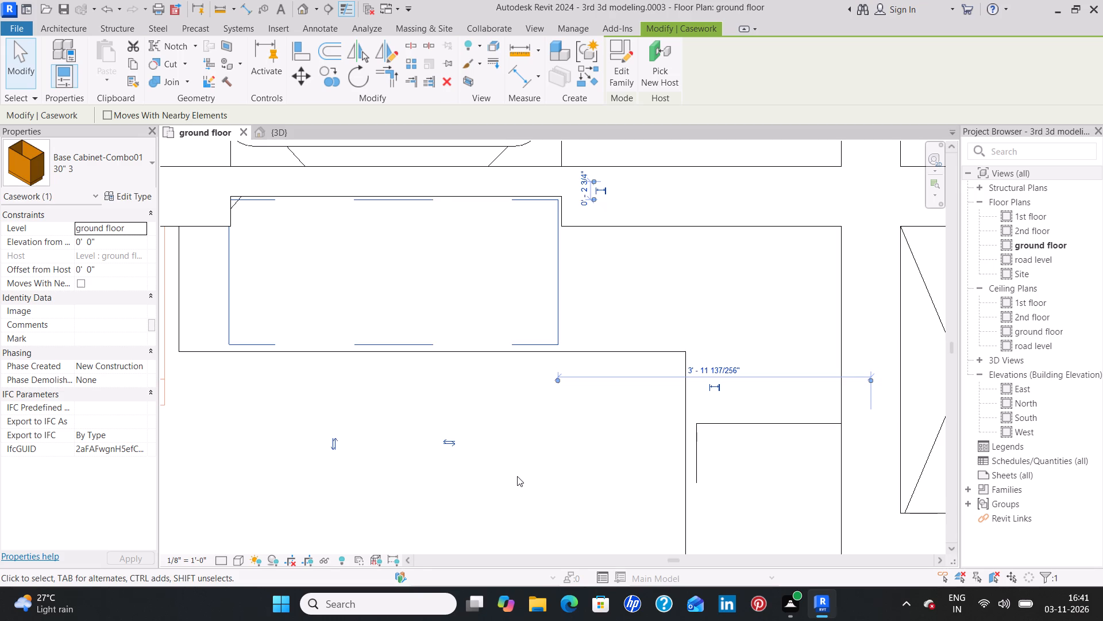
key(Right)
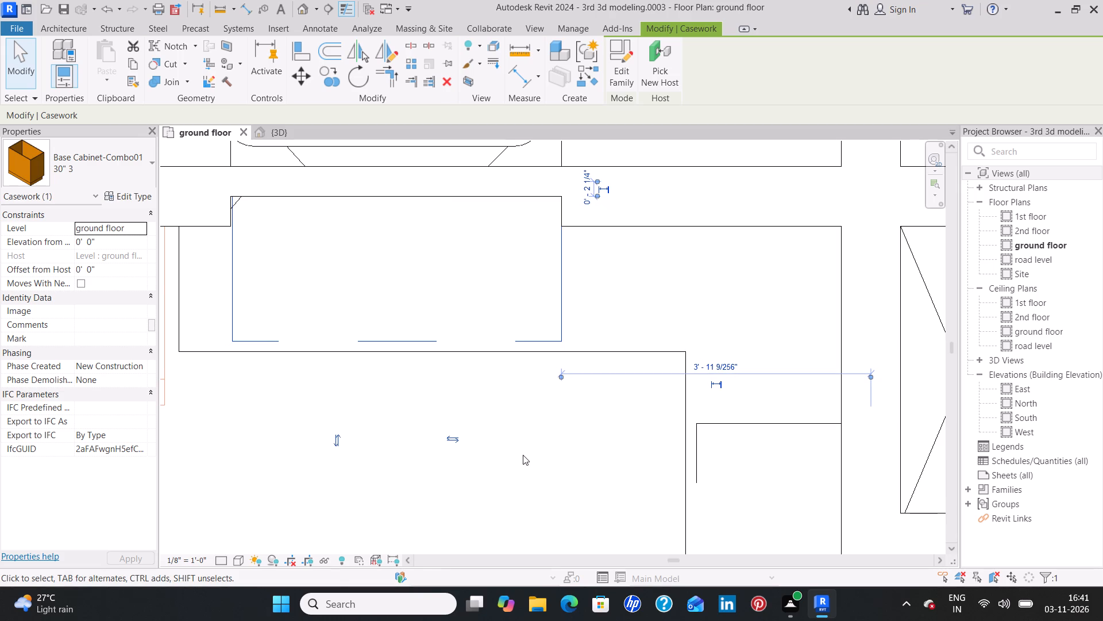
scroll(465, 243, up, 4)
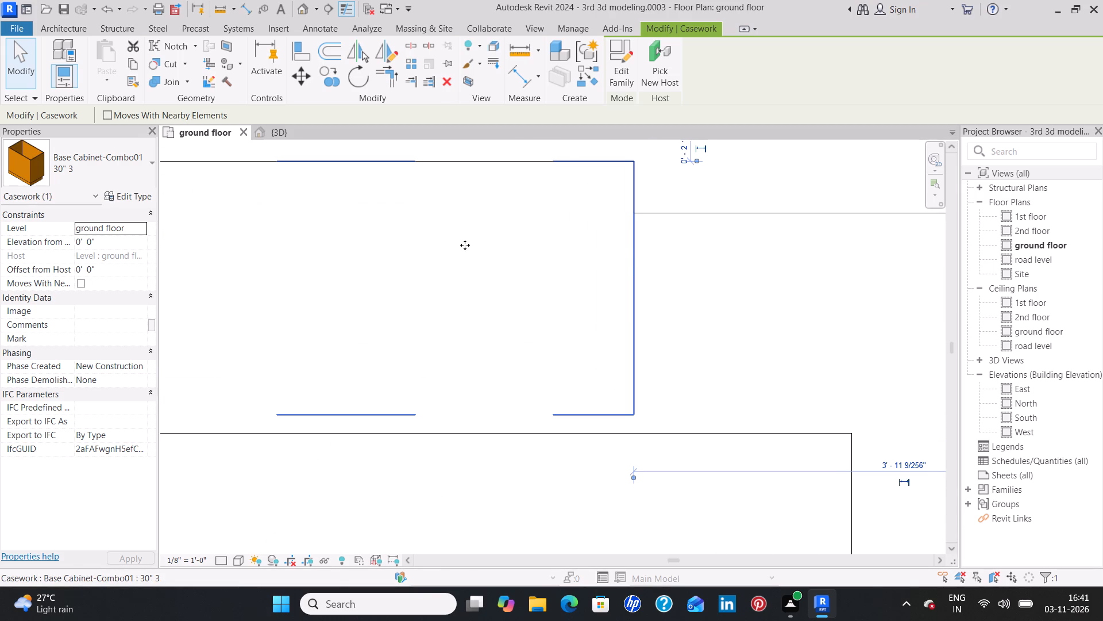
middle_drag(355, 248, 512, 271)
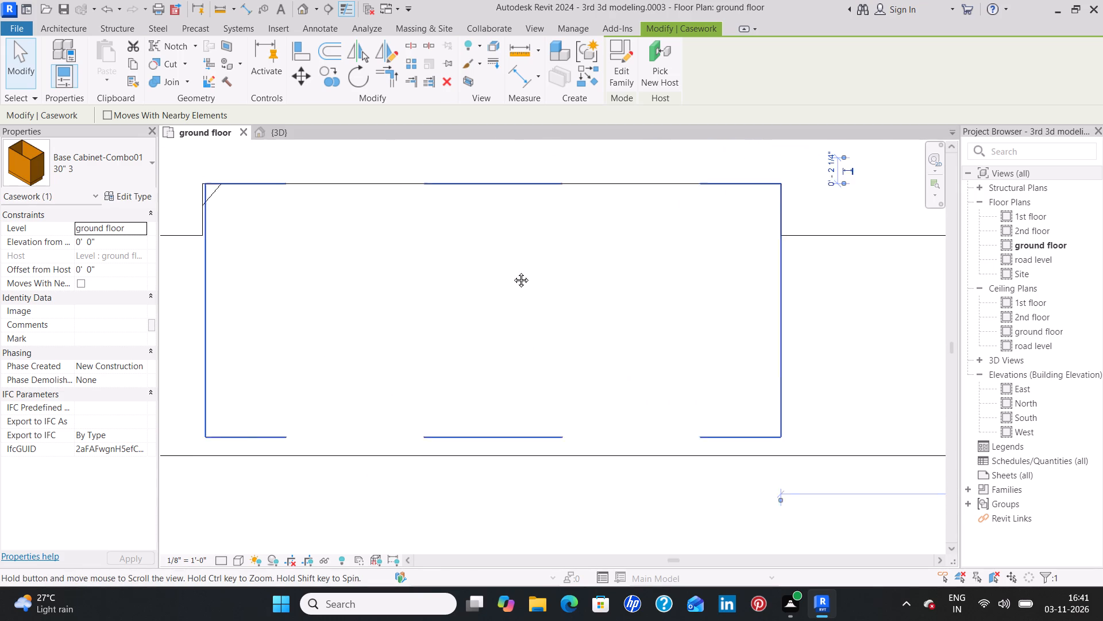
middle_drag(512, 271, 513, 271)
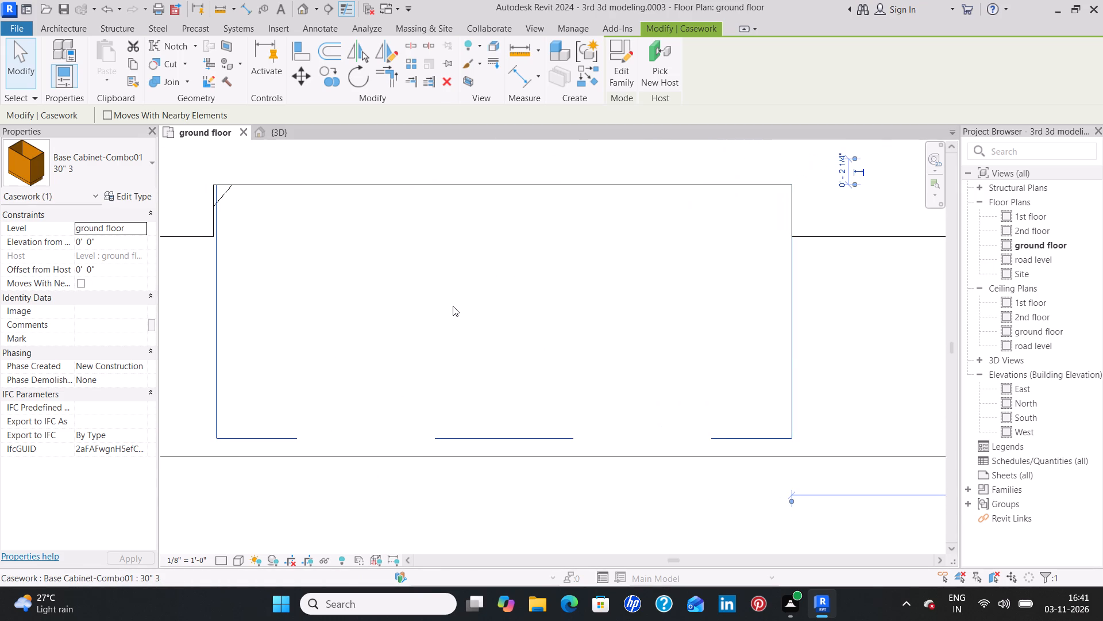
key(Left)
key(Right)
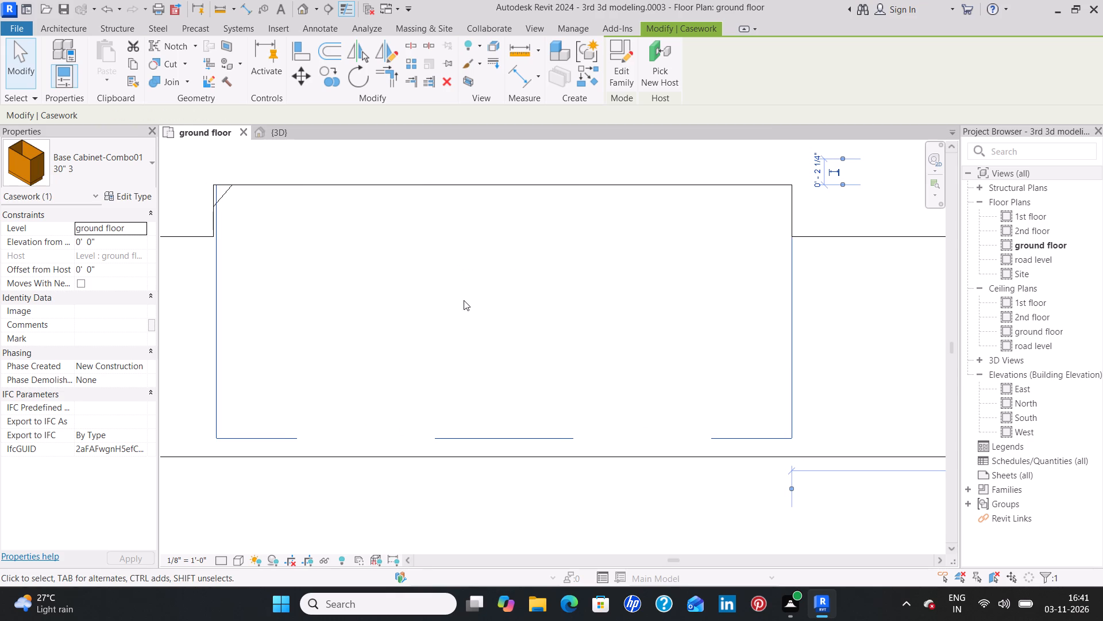
Reselect the recess cabinet and set its type width to 4'2.5" so it spans the wall recess.
click(186, 304)
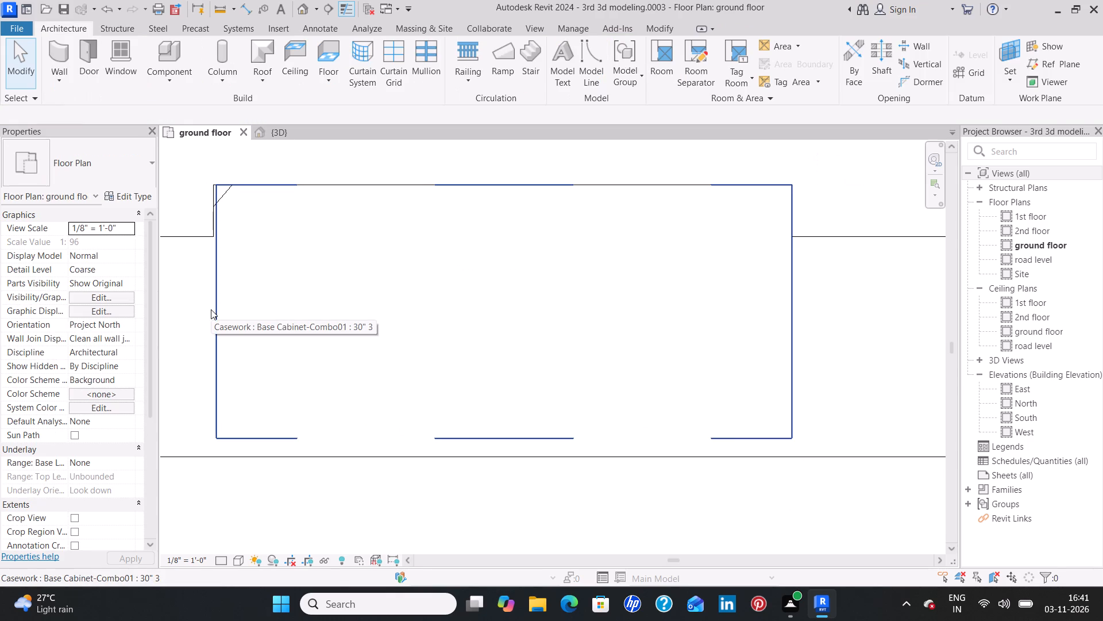
click(211, 309)
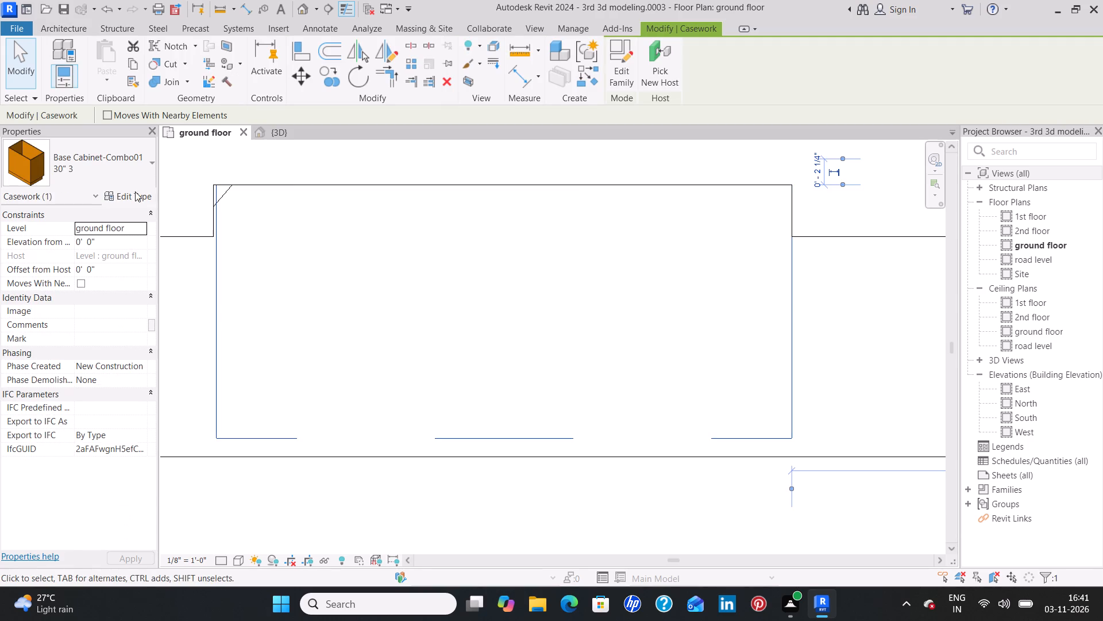
click(132, 191)
click(571, 347)
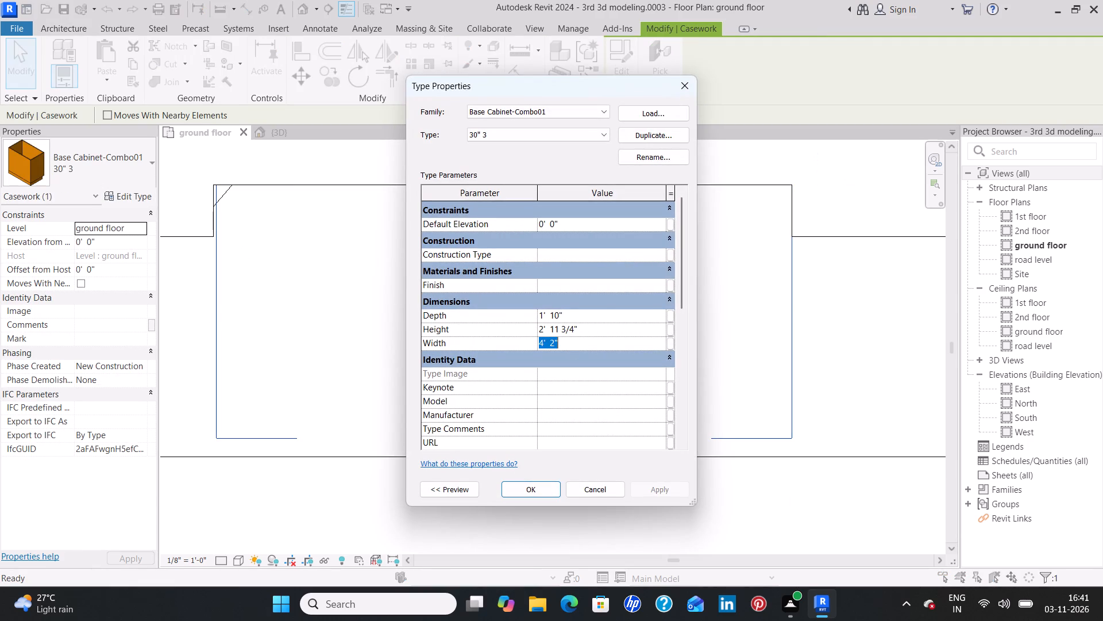
key(BackSpace)
text(4'2.5)
key(shift+quotedbl)
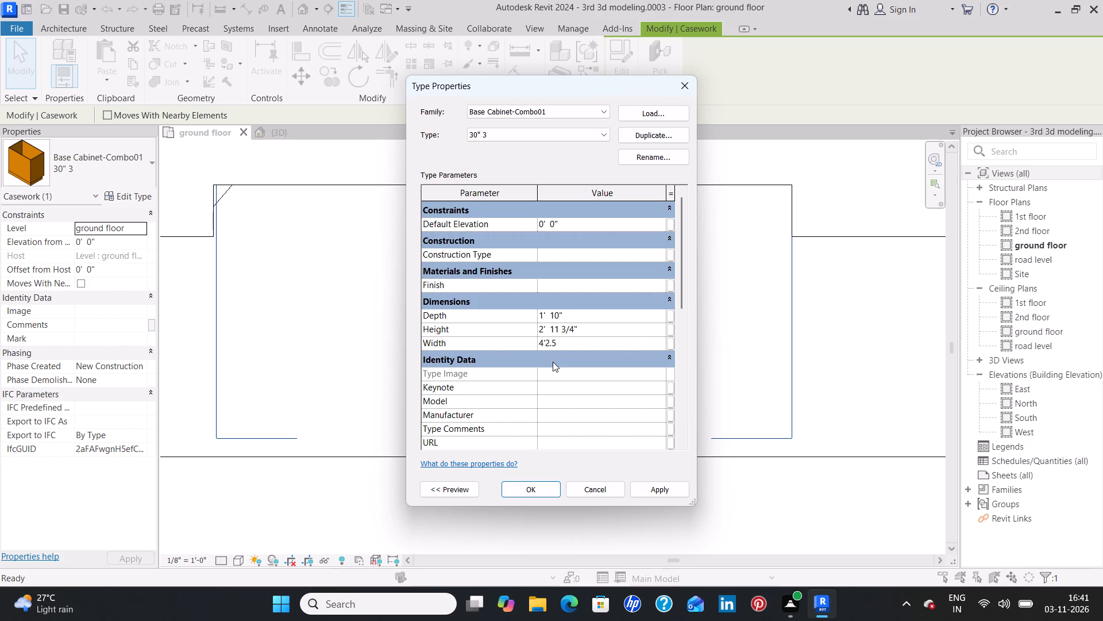
click(651, 492)
click(526, 493)
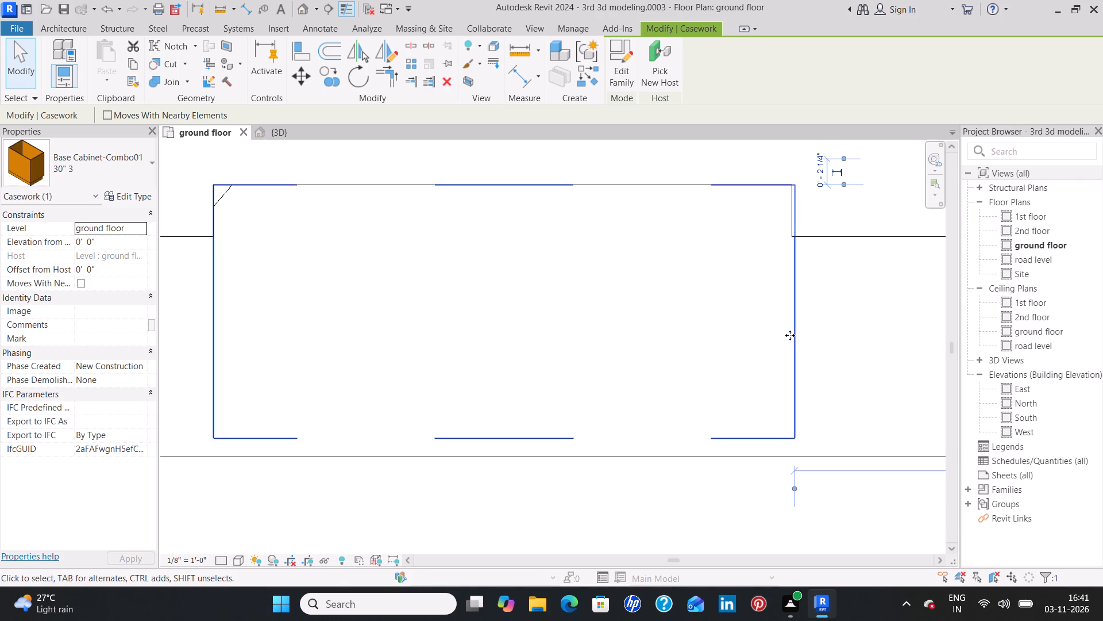
Place a 36" square corner base unit, matching the one beside the sink, in the 9'3"*8' kitchen's corner nearest the CWS shaft's D duct.
scroll(606, 362, down, 7)
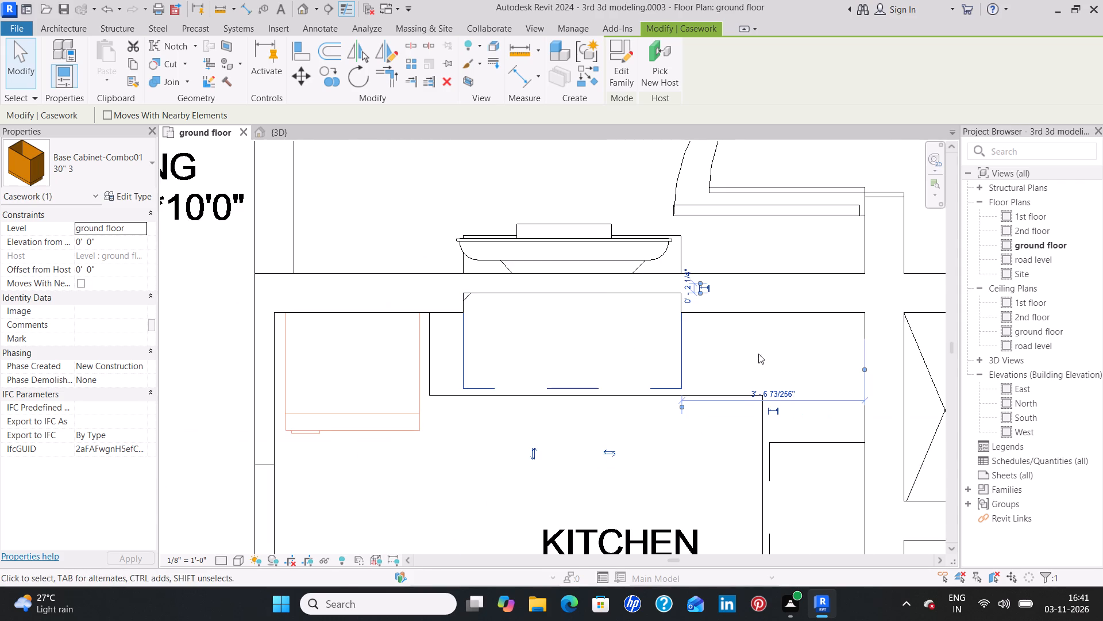
scroll(744, 359, down, 1)
middle_drag(780, 355, 553, 325)
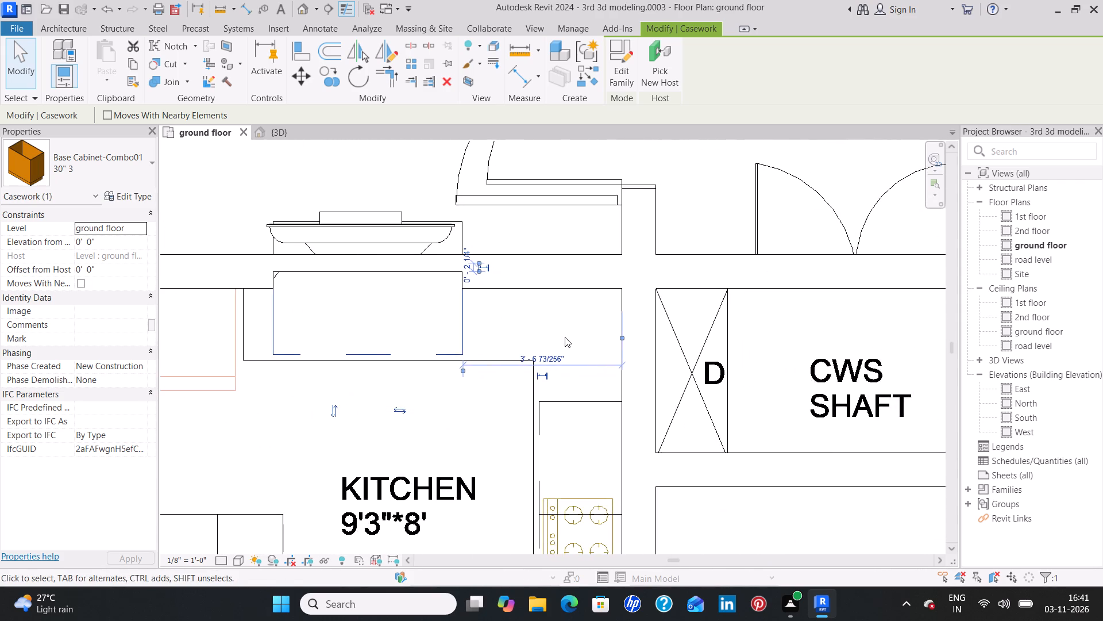
scroll(565, 337, down, 2)
middle_drag(510, 411, 506, 282)
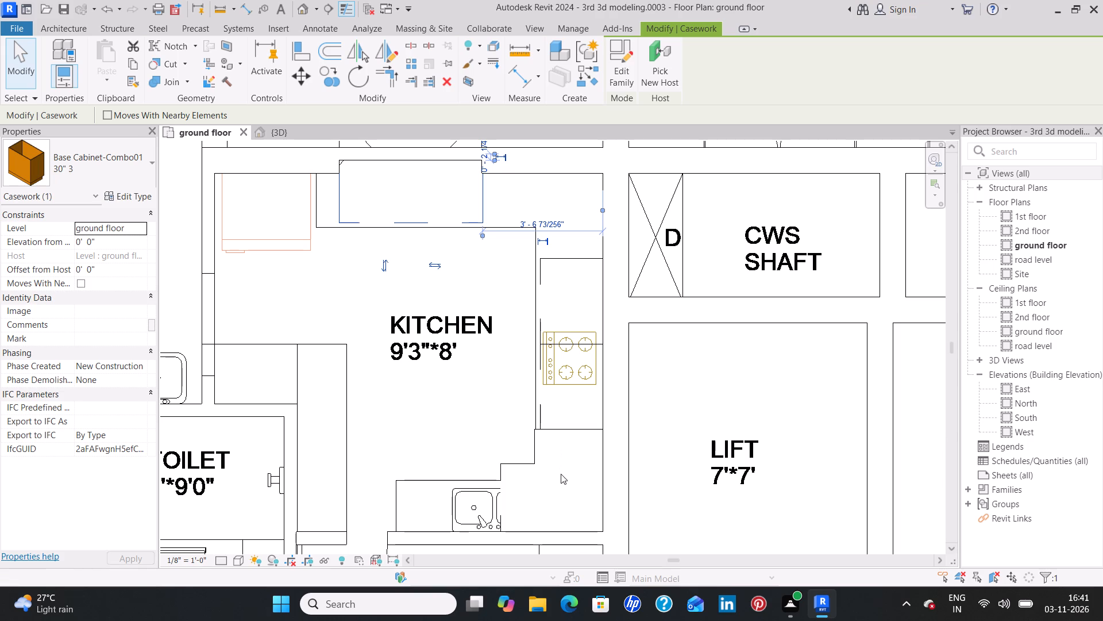
click(524, 462)
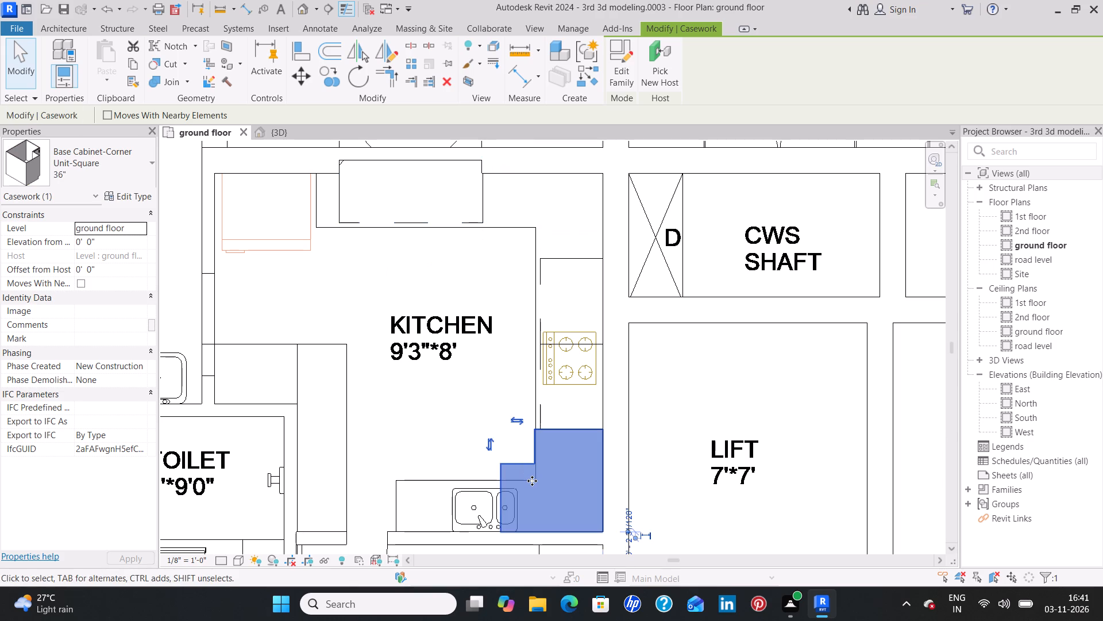
text(cs)
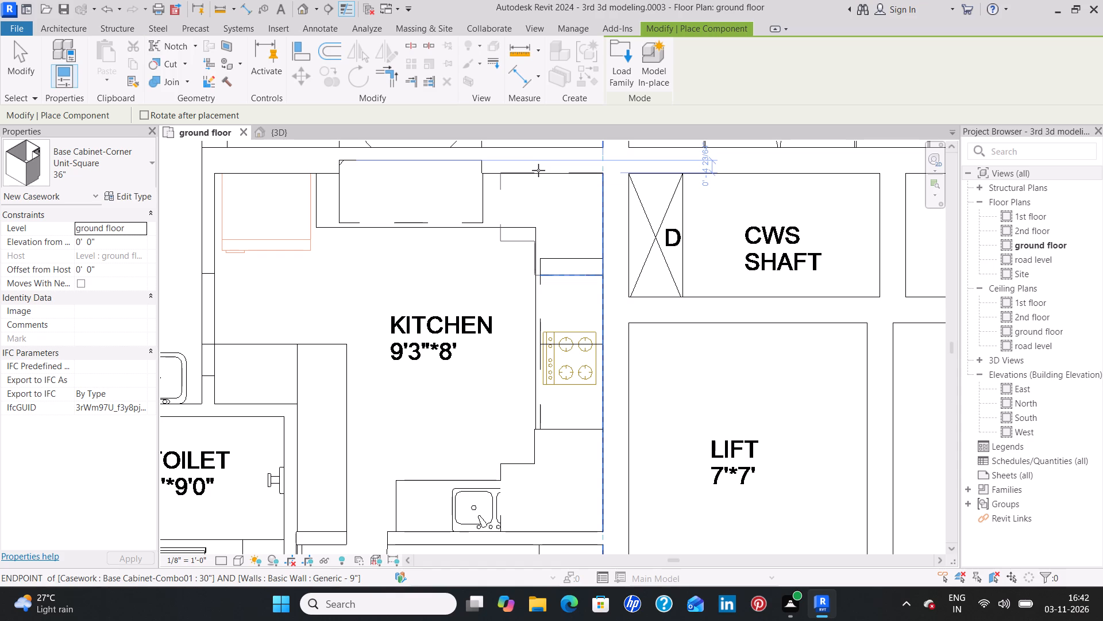
click(538, 170)
key(Escape)
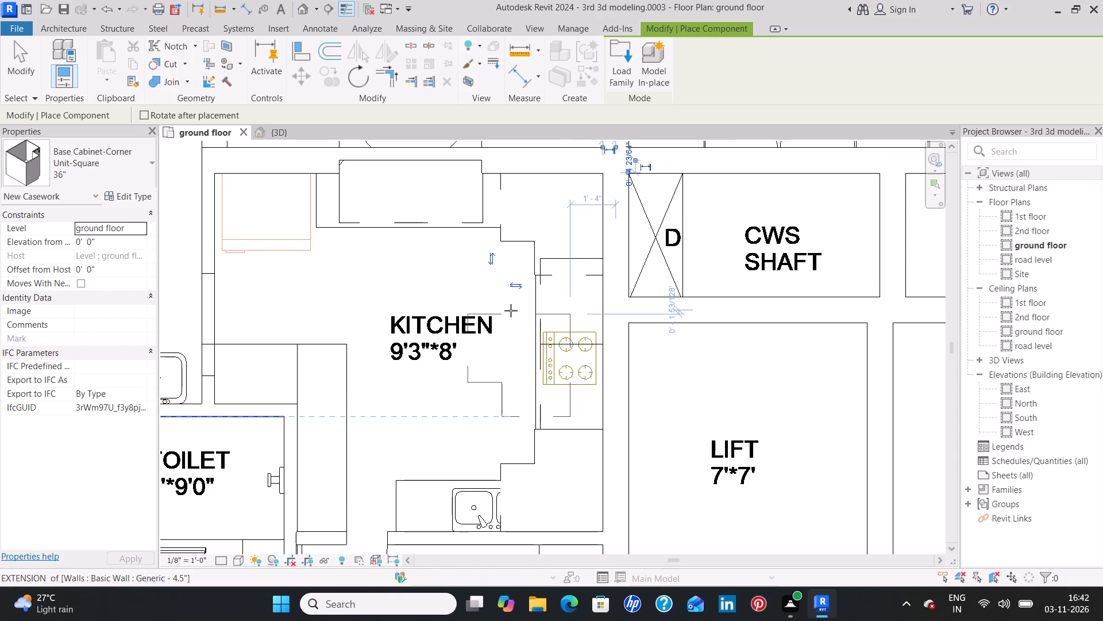
key(Escape)
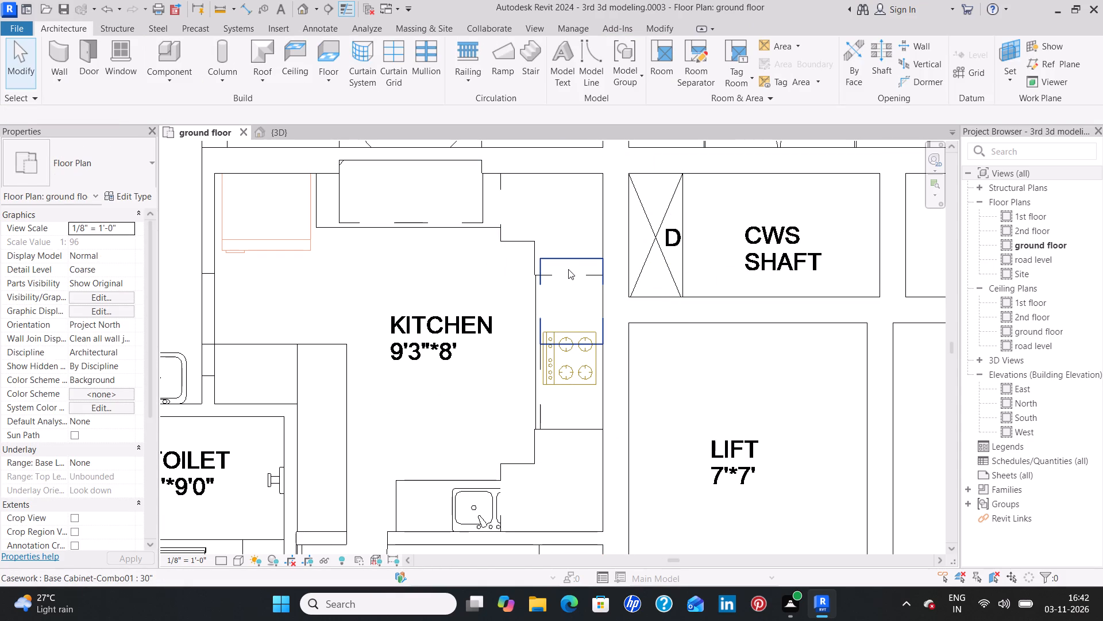
Duplicate the type of the 30" base cabinet overlapping the new corner unit near the stove and set its width to 2'.
click(566, 260)
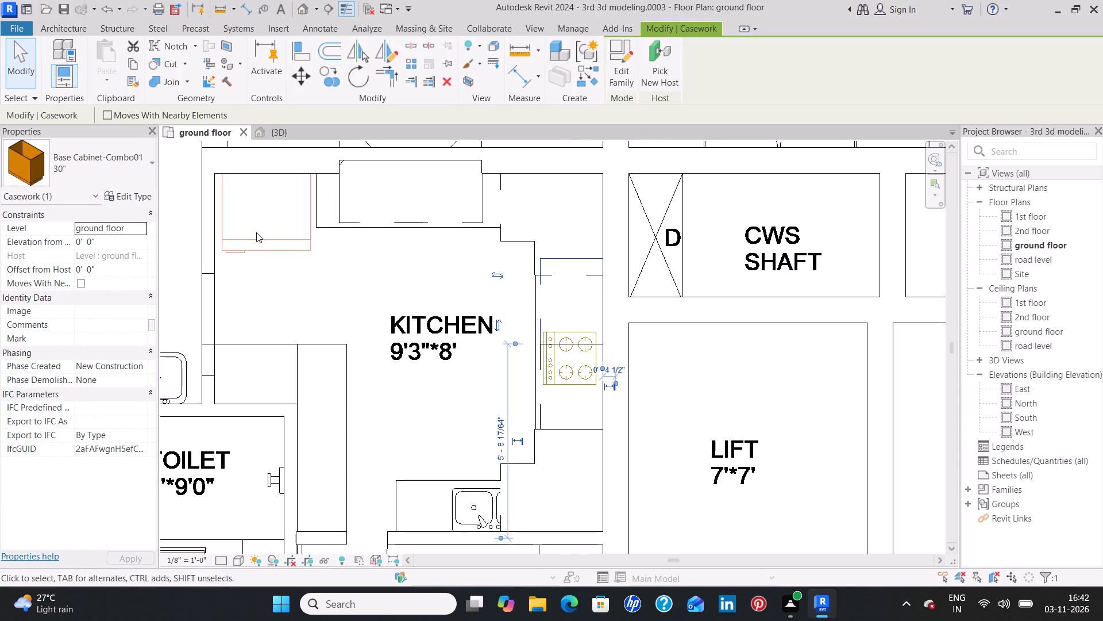
click(140, 195)
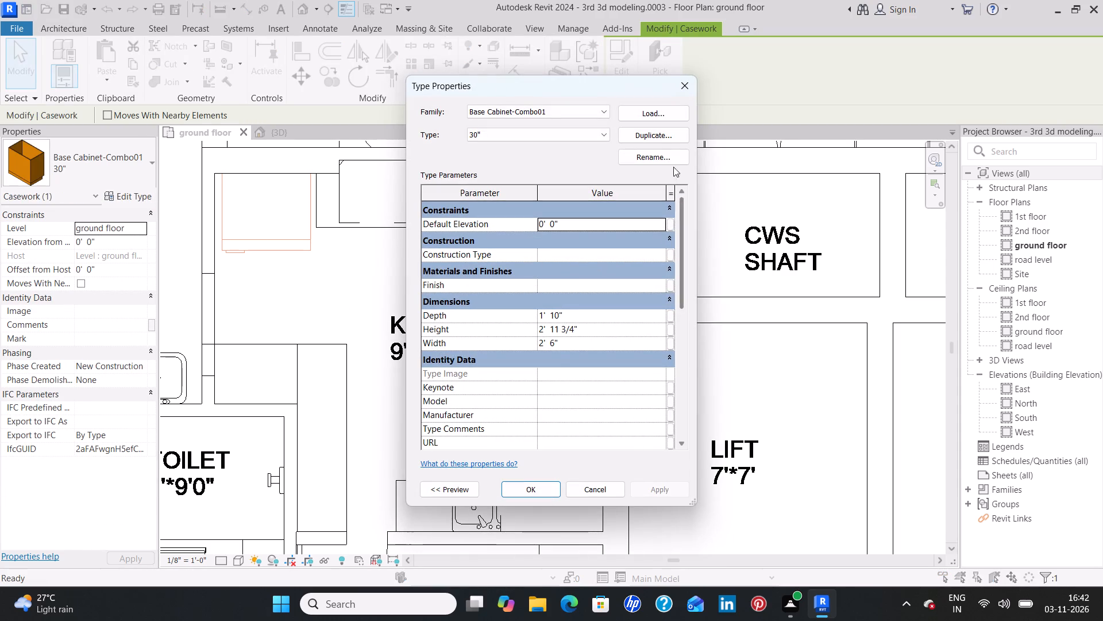
click(659, 135)
click(560, 325)
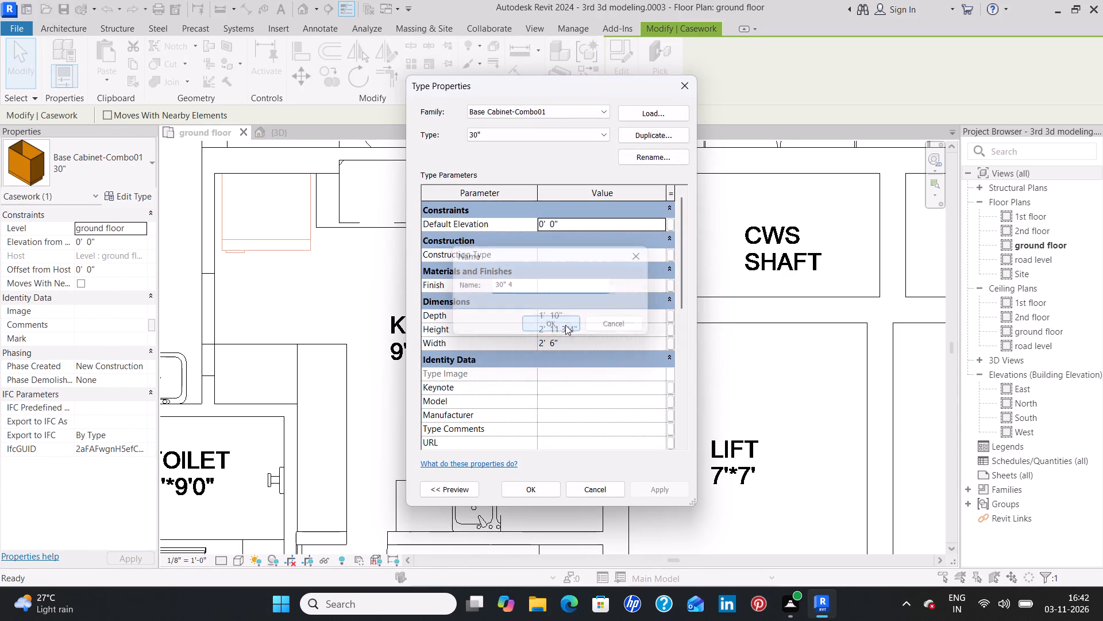
click(563, 339)
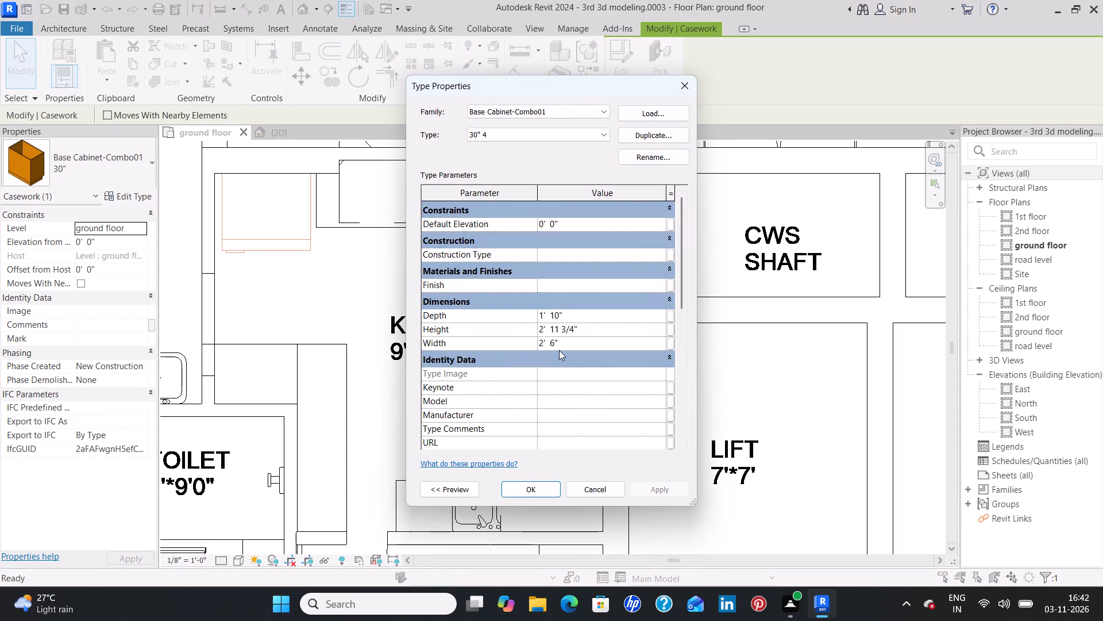
key(BackSpace)
key(BackSpace)
key(BackSpace)
key(BackSpace)
key(BackSpace)
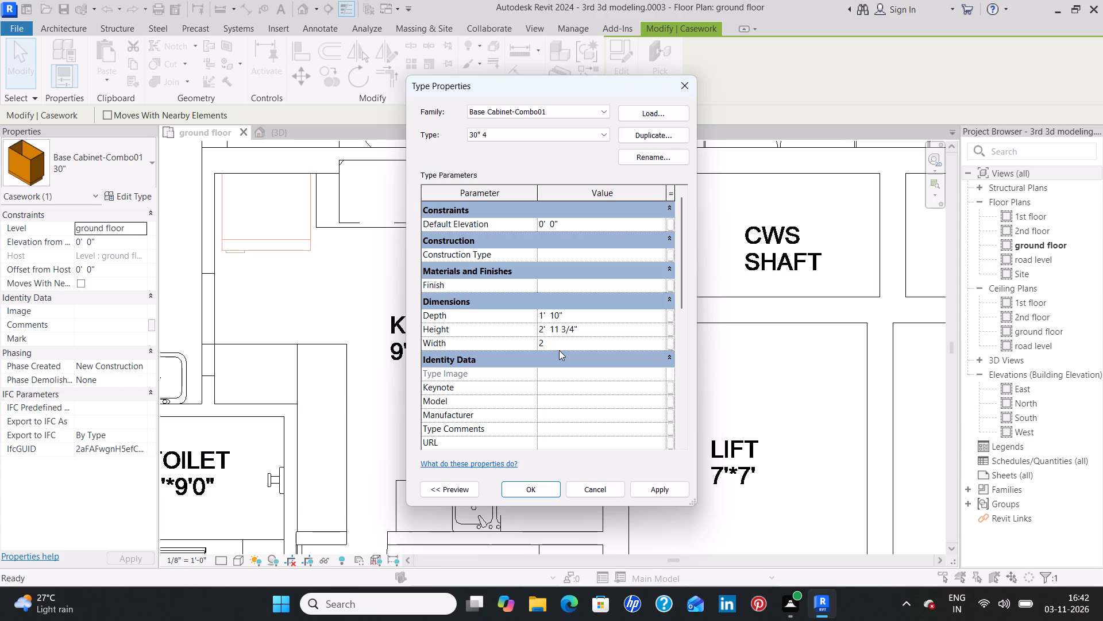
key(apostrophe)
click(659, 488)
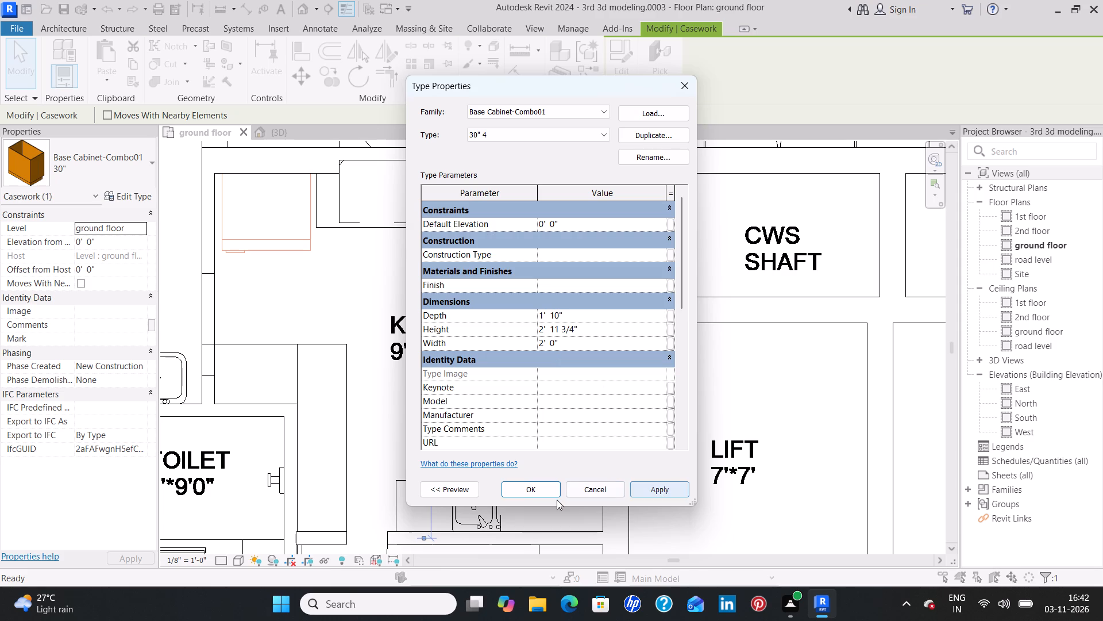
click(537, 493)
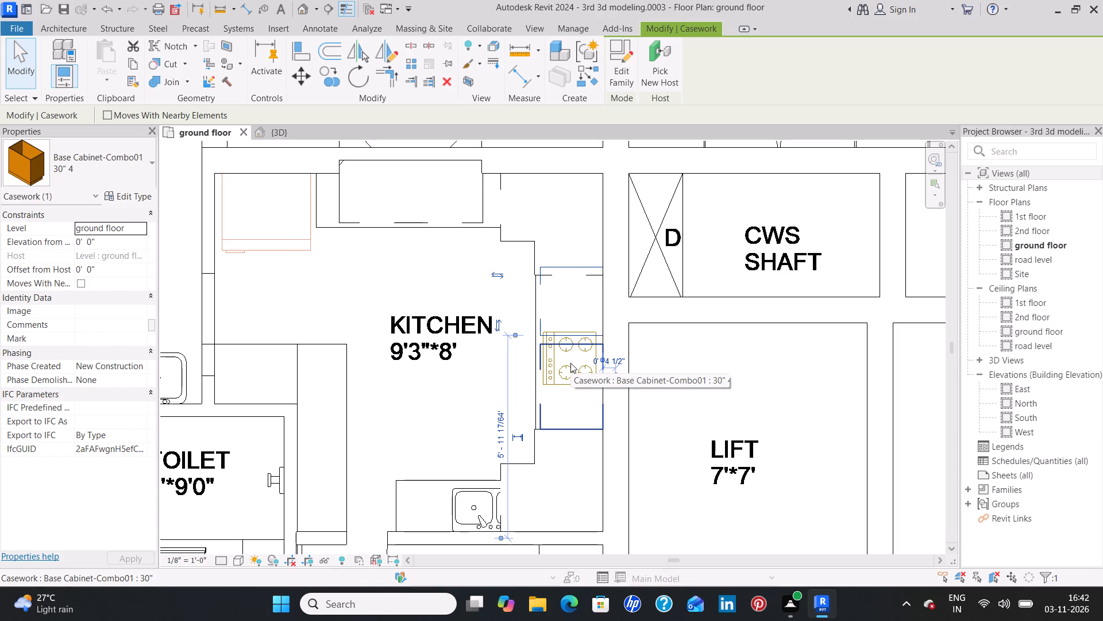
Nudge the resized base cabinet clear of the corner unit so it butts against the neighbouring 30" cabinet beneath the stove.
key(Down)
key(Down)
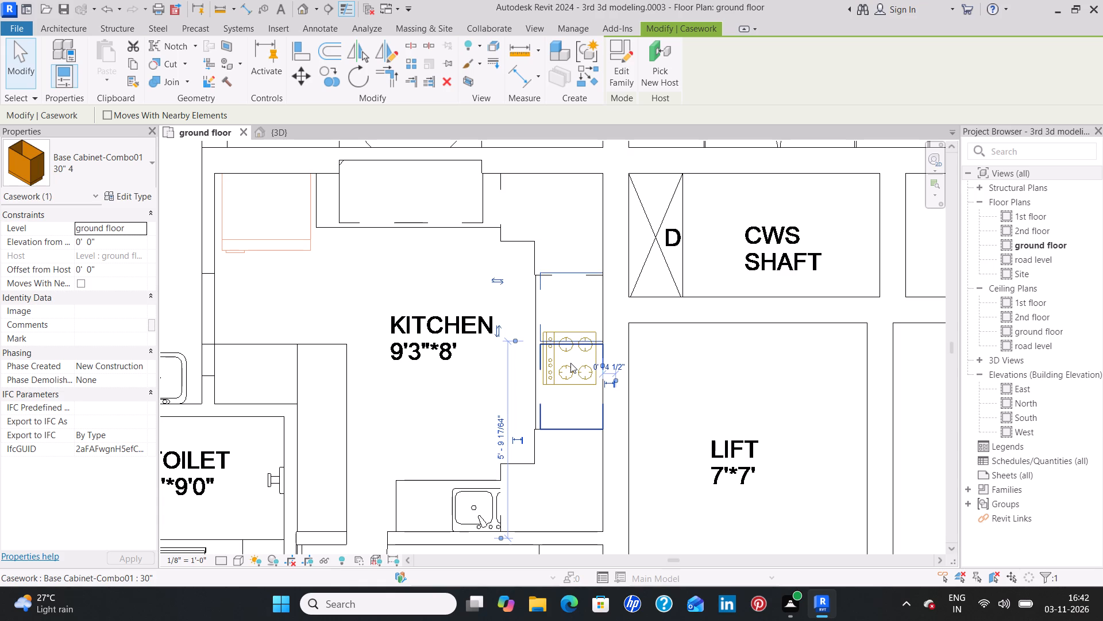
key(Down)
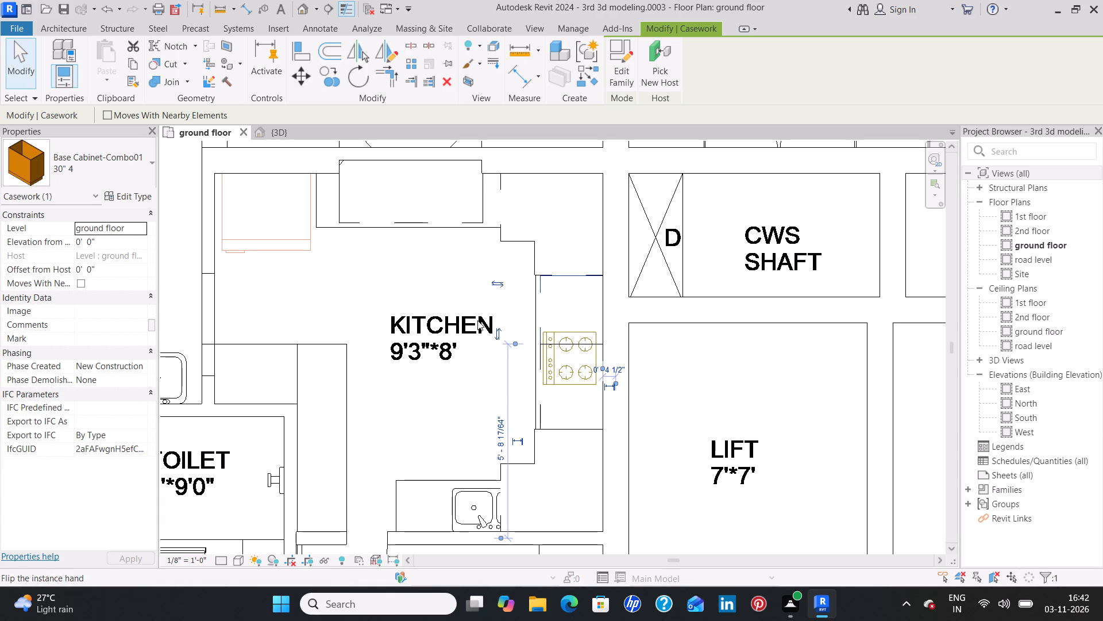
click(407, 286)
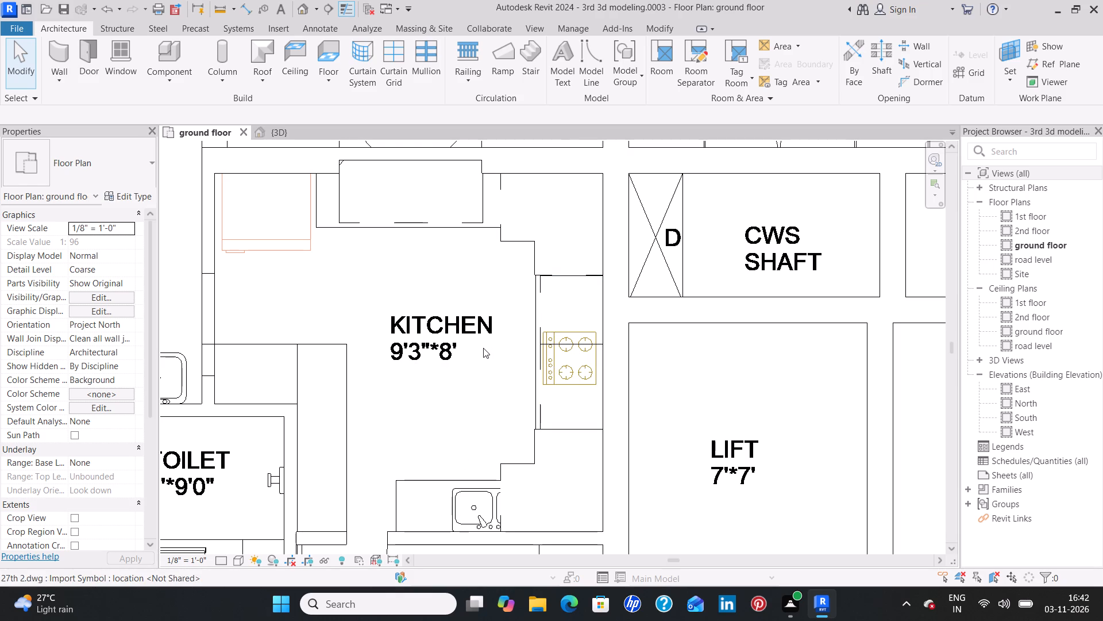
Look over the other ground floor flats' kitchens to see how their wall cabinets are laid out.
scroll(483, 348, down, 6)
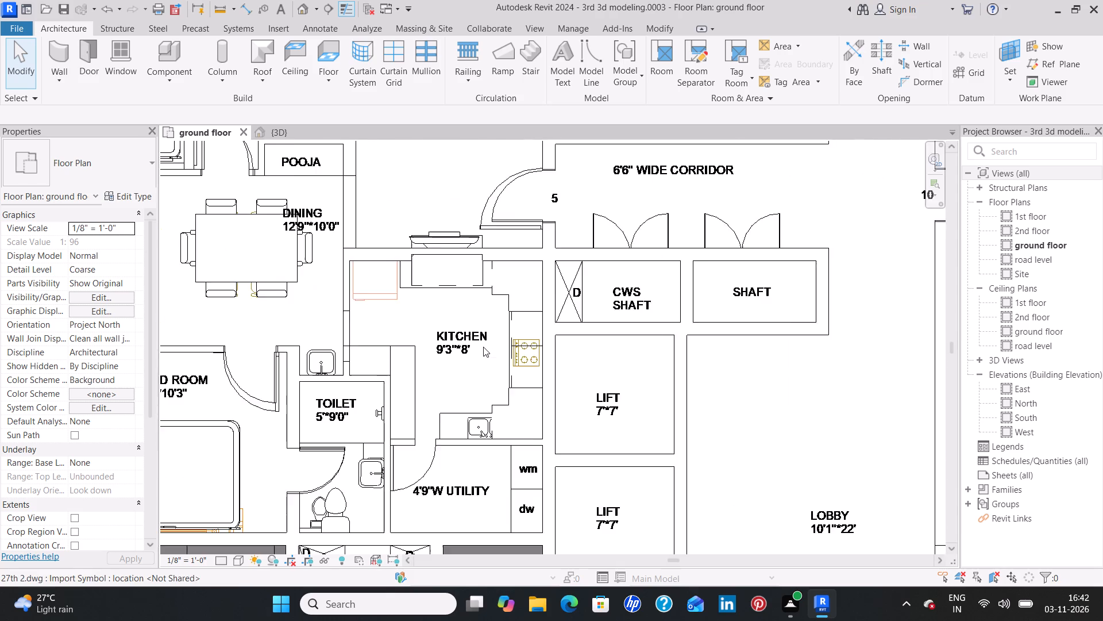
middle_drag(537, 206, 527, 526)
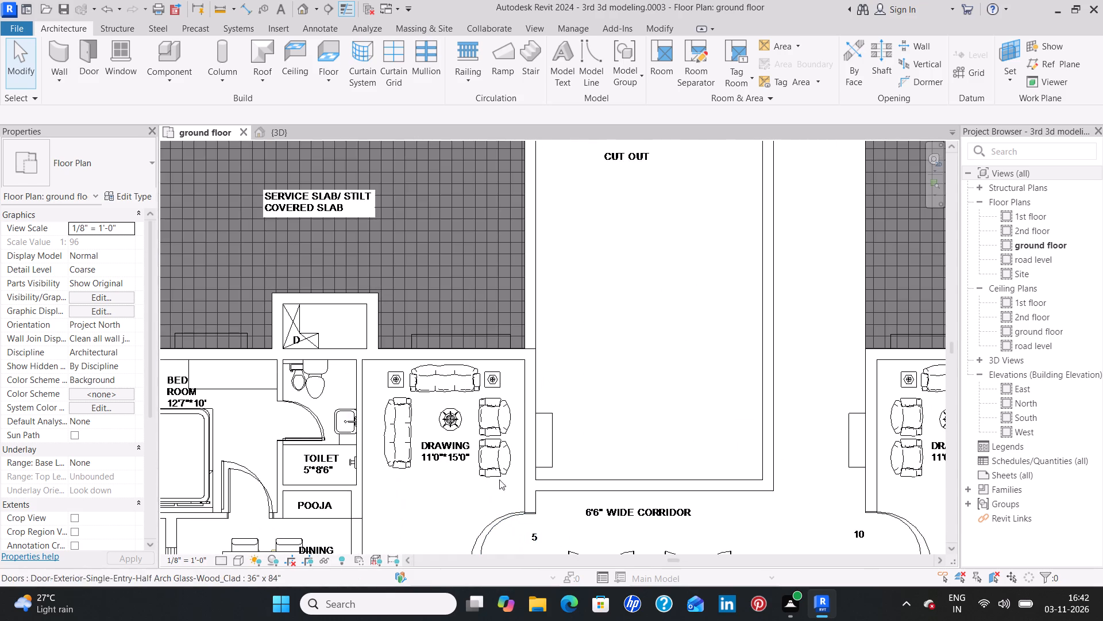
scroll(415, 282, down, 5)
middle_drag(414, 227, 423, 496)
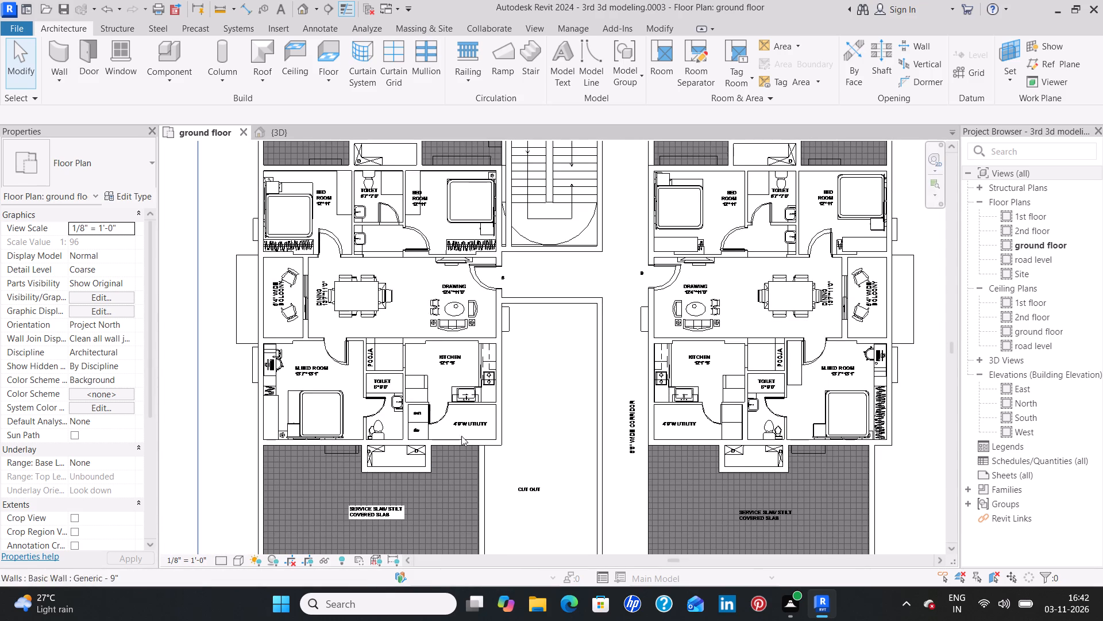
scroll(481, 374, up, 8)
scroll(483, 374, down, 5)
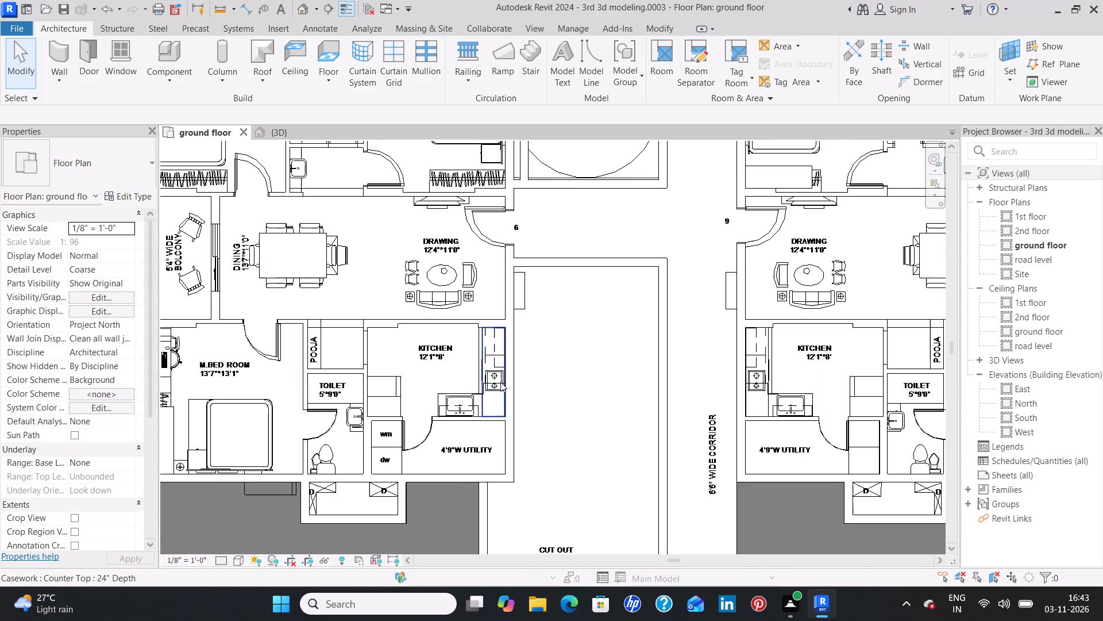
scroll(564, 390, down, 4)
middle_drag(562, 476, 528, 292)
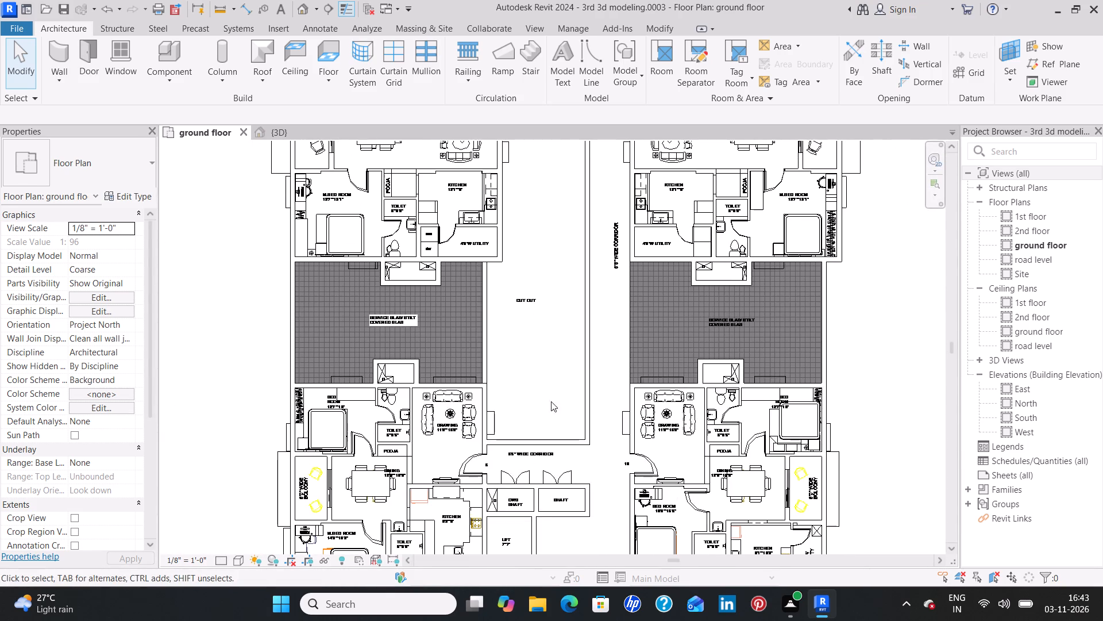
middle_drag(505, 462, 504, 208)
middle_drag(522, 520, 514, 387)
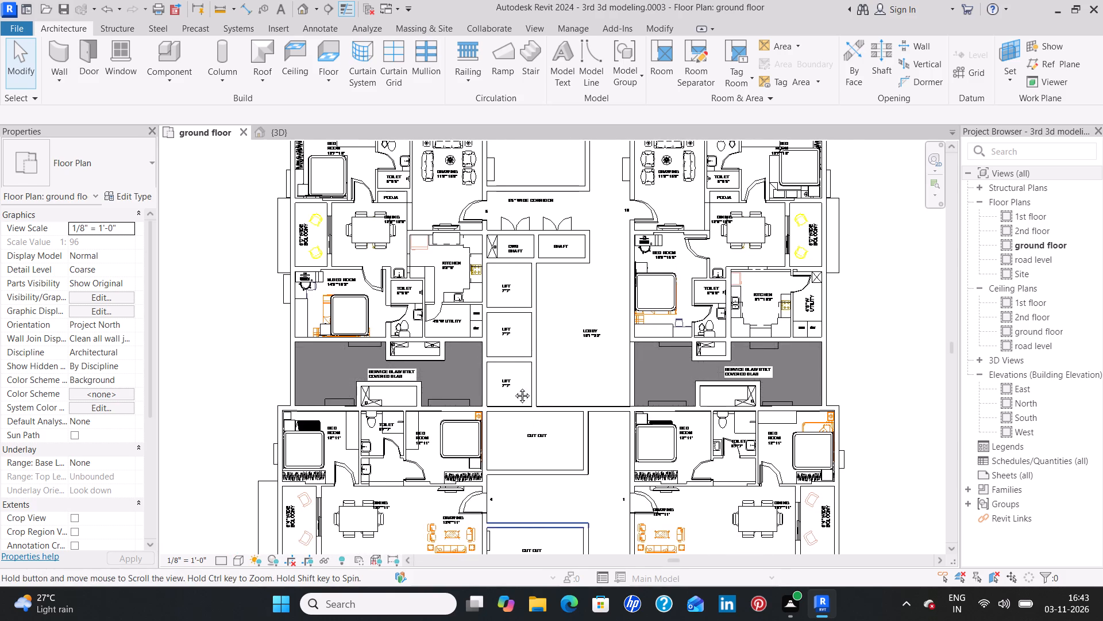
middle_drag(514, 387, 513, 254)
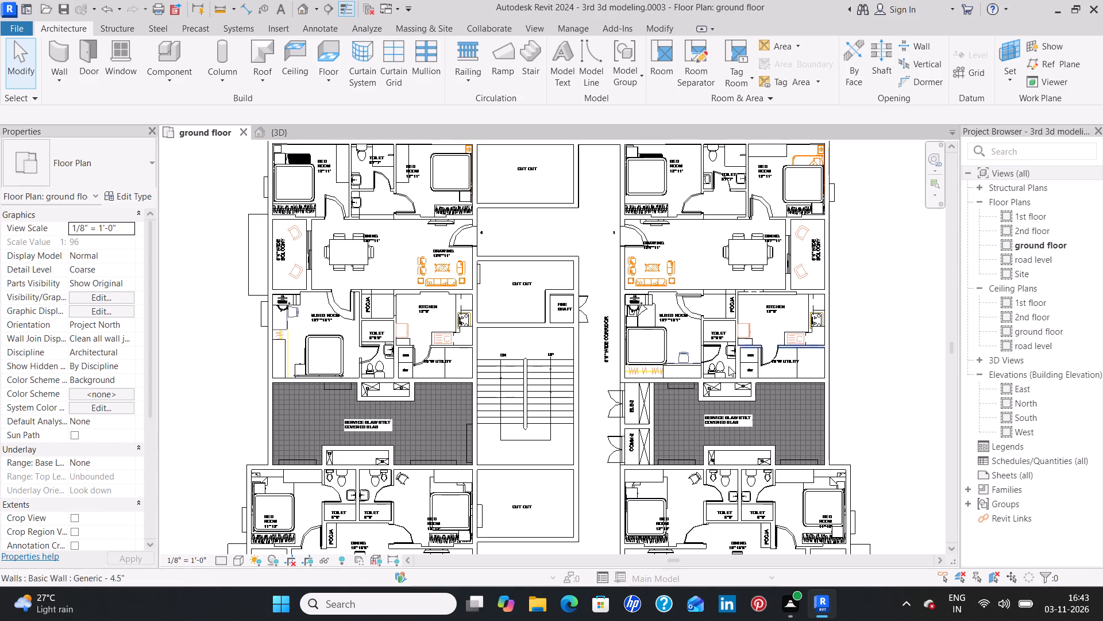
middle_drag(496, 262, 500, 546)
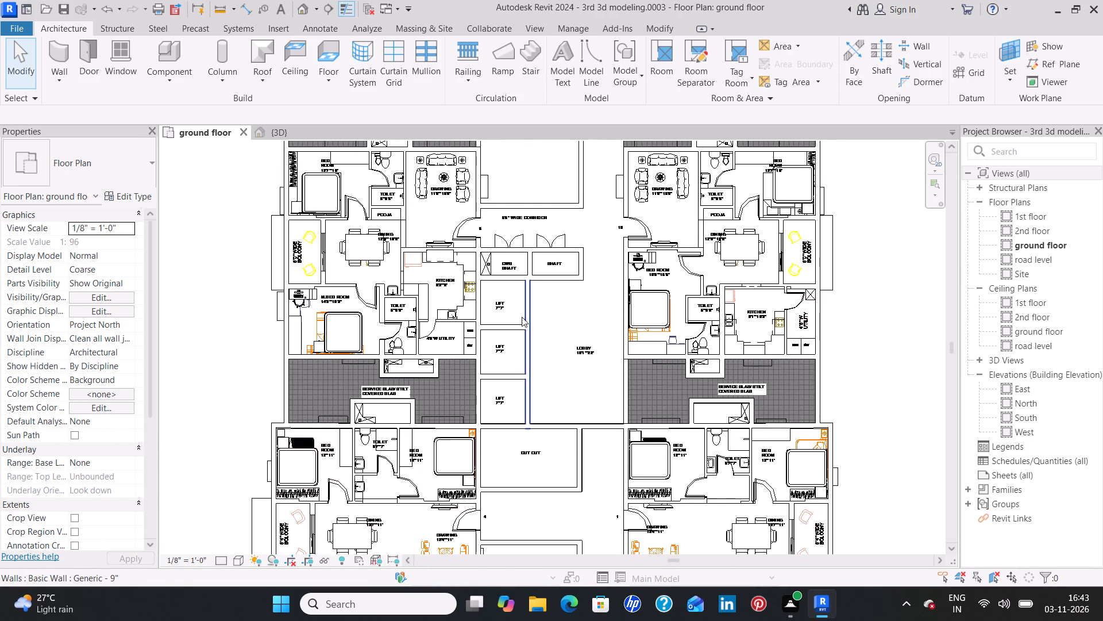
middle_drag(501, 216, 508, 482)
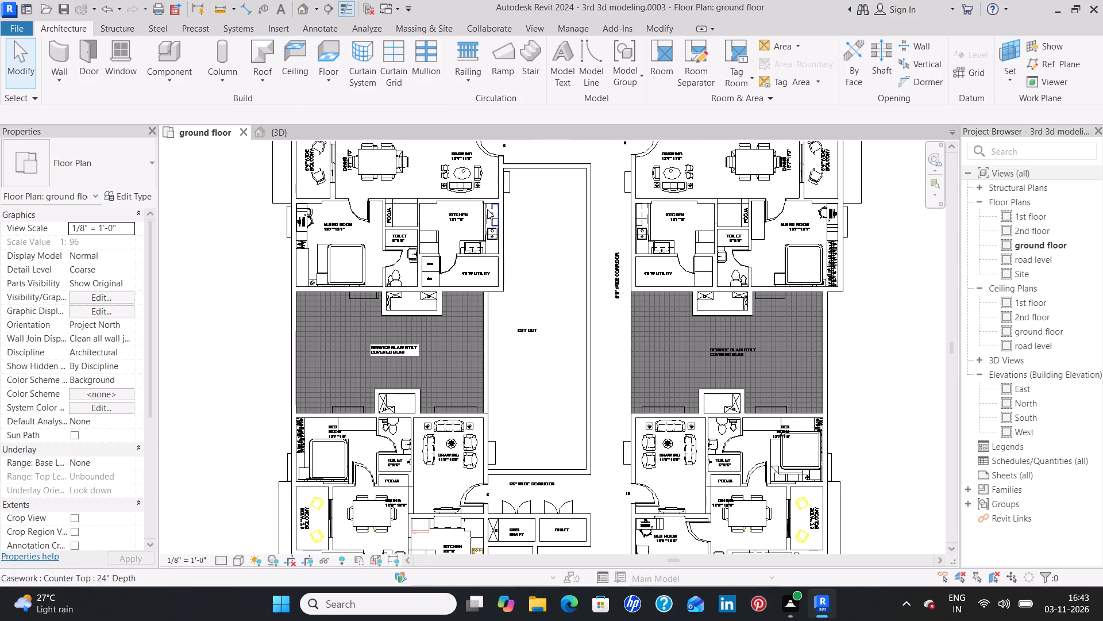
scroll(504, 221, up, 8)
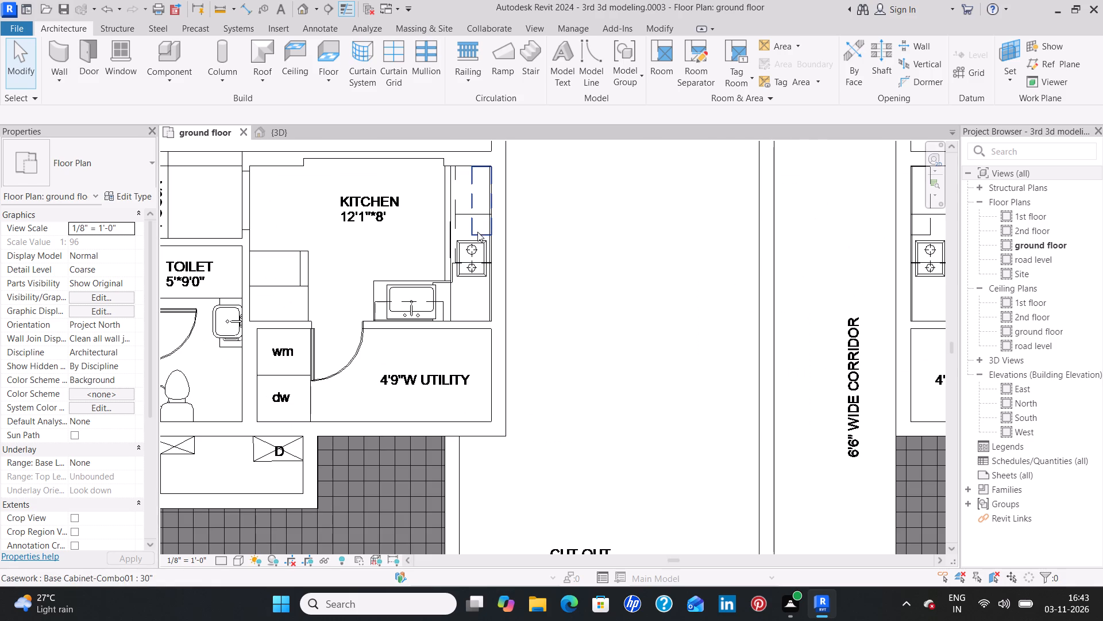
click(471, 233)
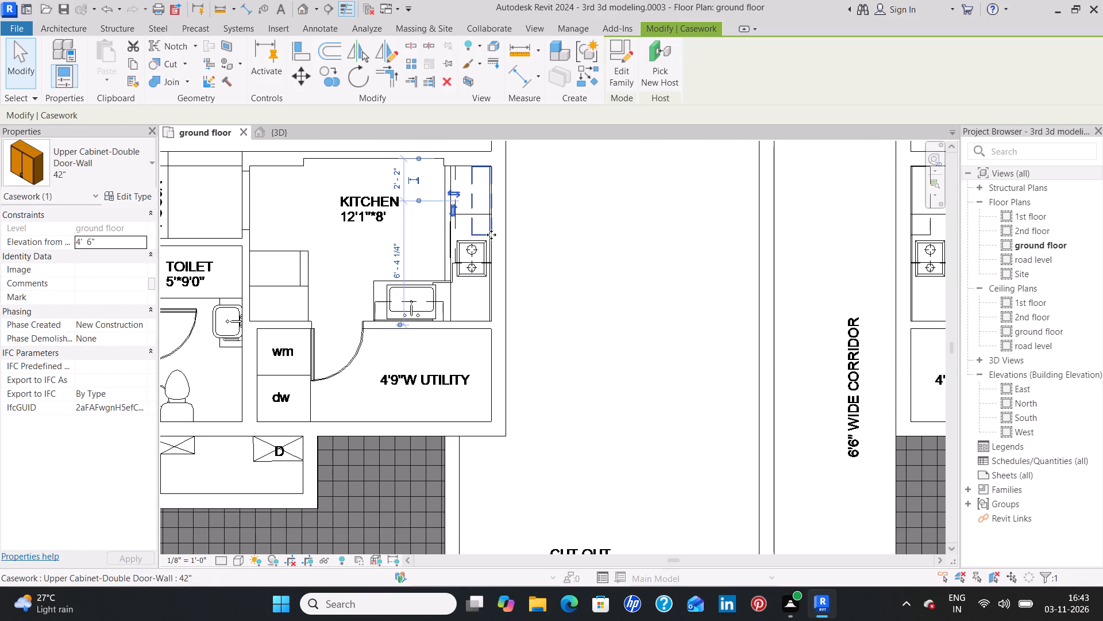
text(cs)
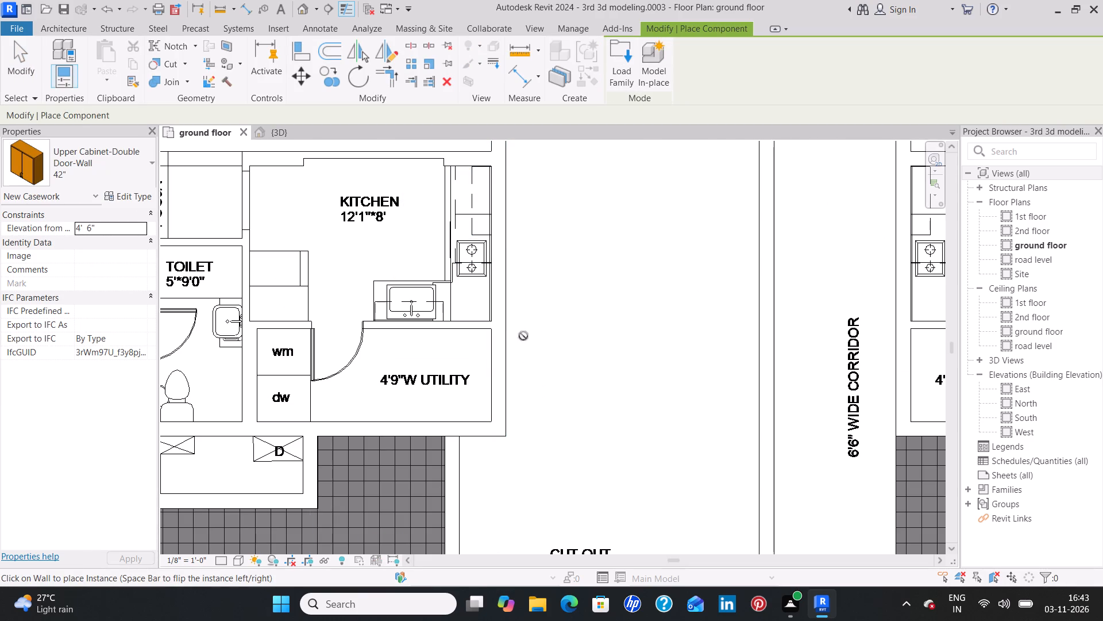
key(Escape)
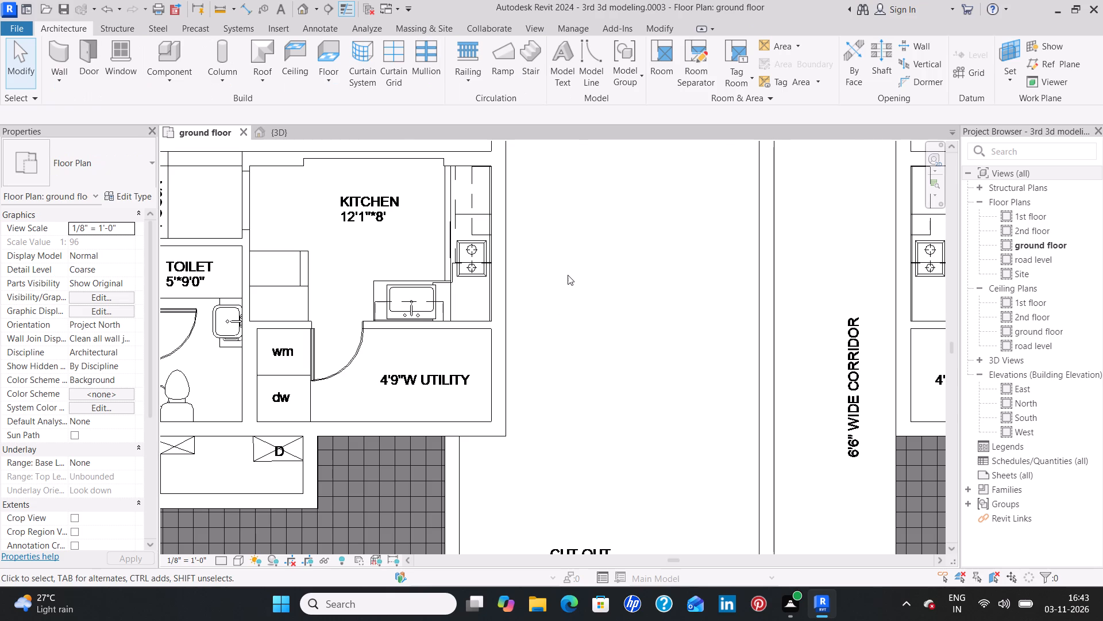
Place a 42" double-door upper cabinet, matching flat 7's 12'1"*8' kitchen, flush with the refrigerator-side end of the 9'3"*8' kitchen's wall recess.
scroll(568, 275, down, 2)
middle_drag(568, 275, 557, 612)
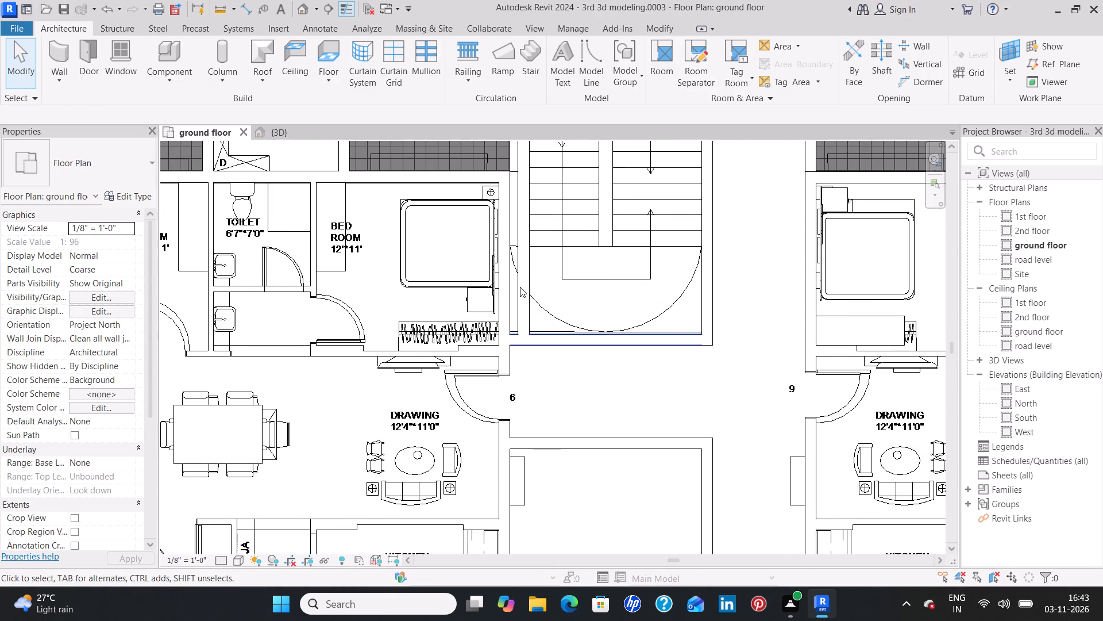
middle_drag(520, 282, 520, 620)
scroll(515, 332, down, 2)
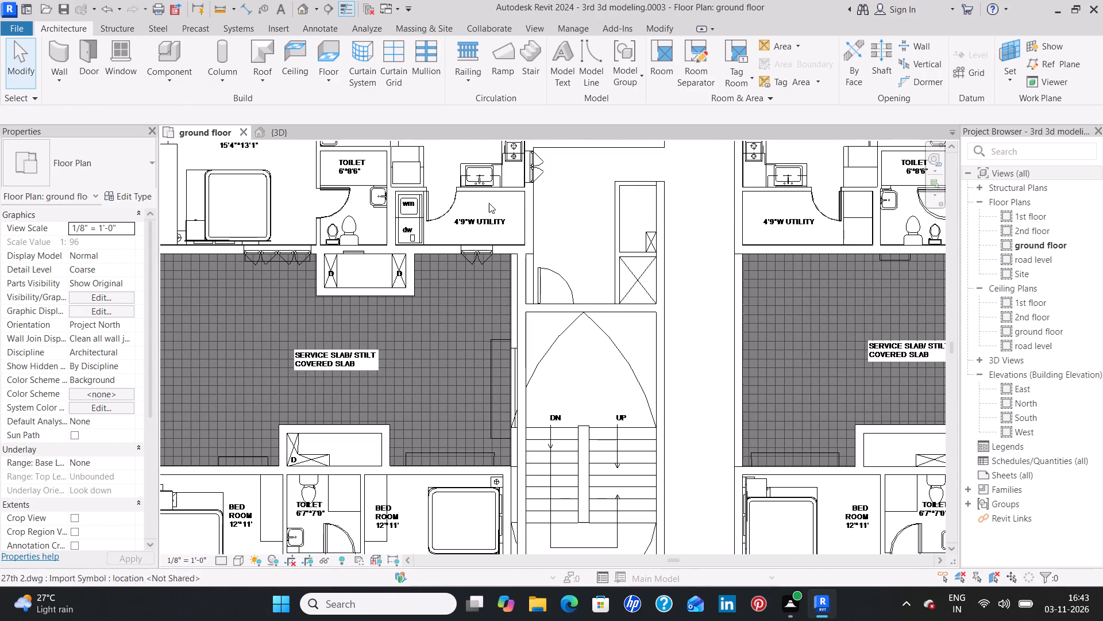
middle_drag(493, 187, 492, 368)
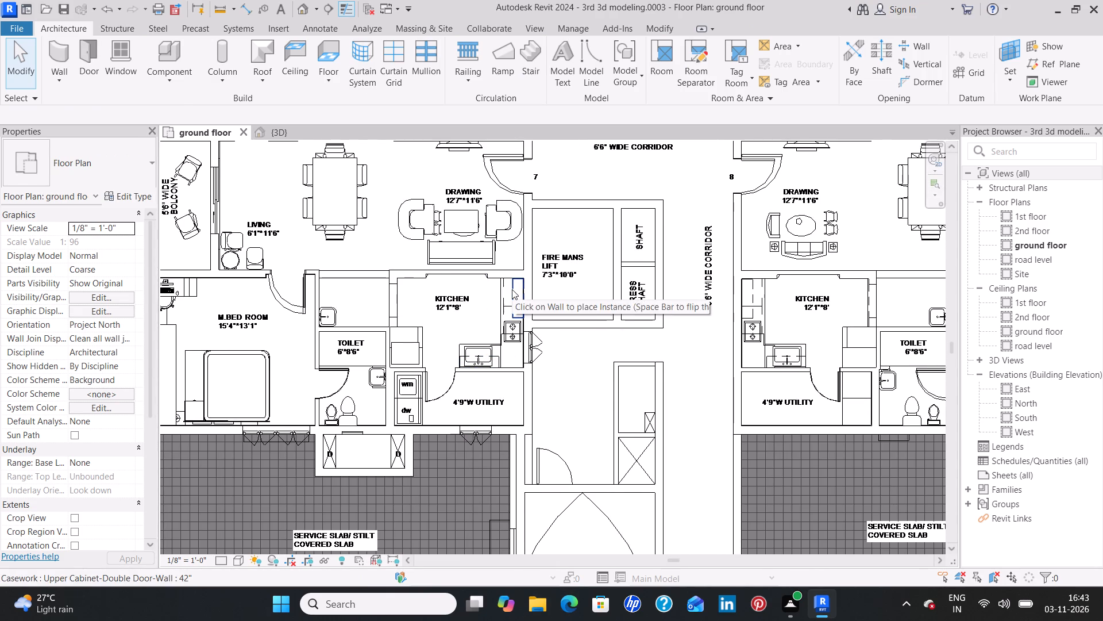
click(512, 289)
text(cs)
scroll(576, 416, down, 3)
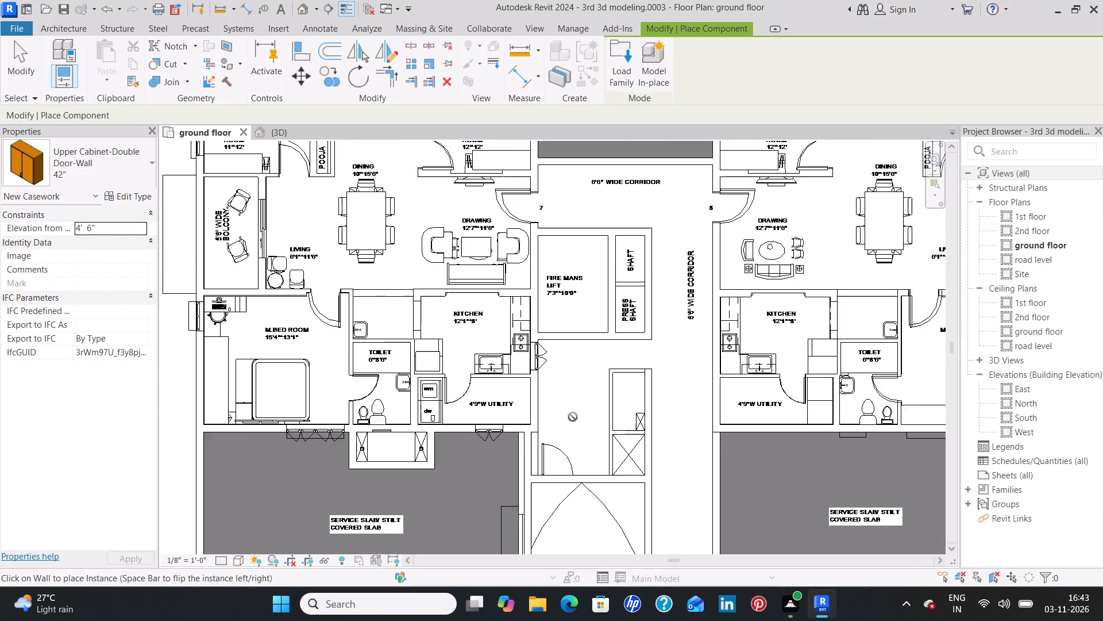
scroll(573, 417, down, 1)
middle_drag(556, 504, 551, 205)
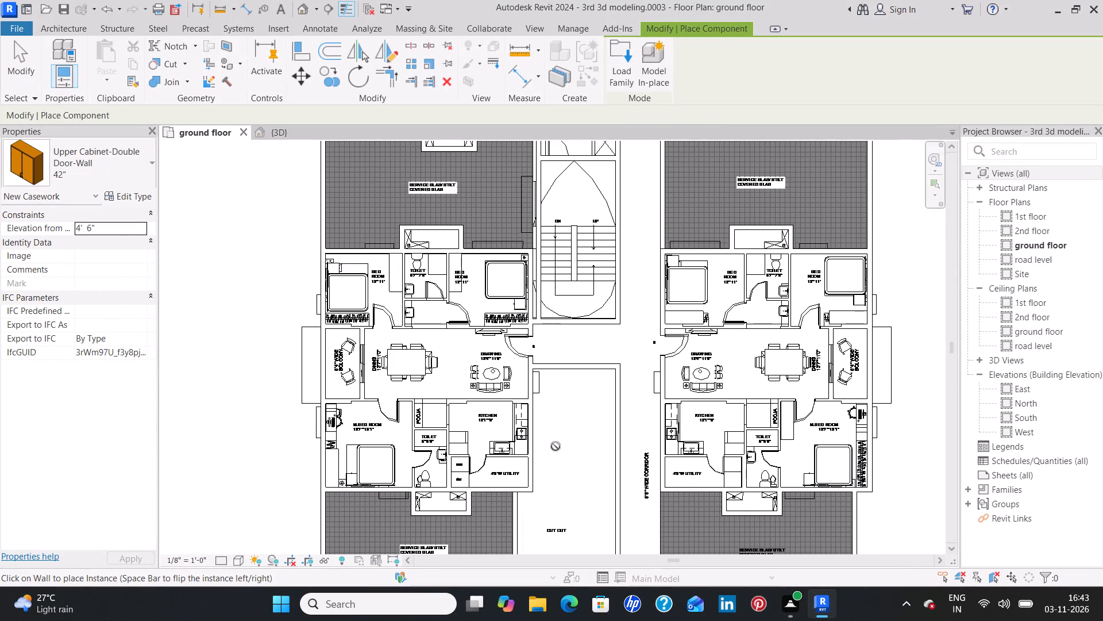
middle_drag(558, 474, 561, 217)
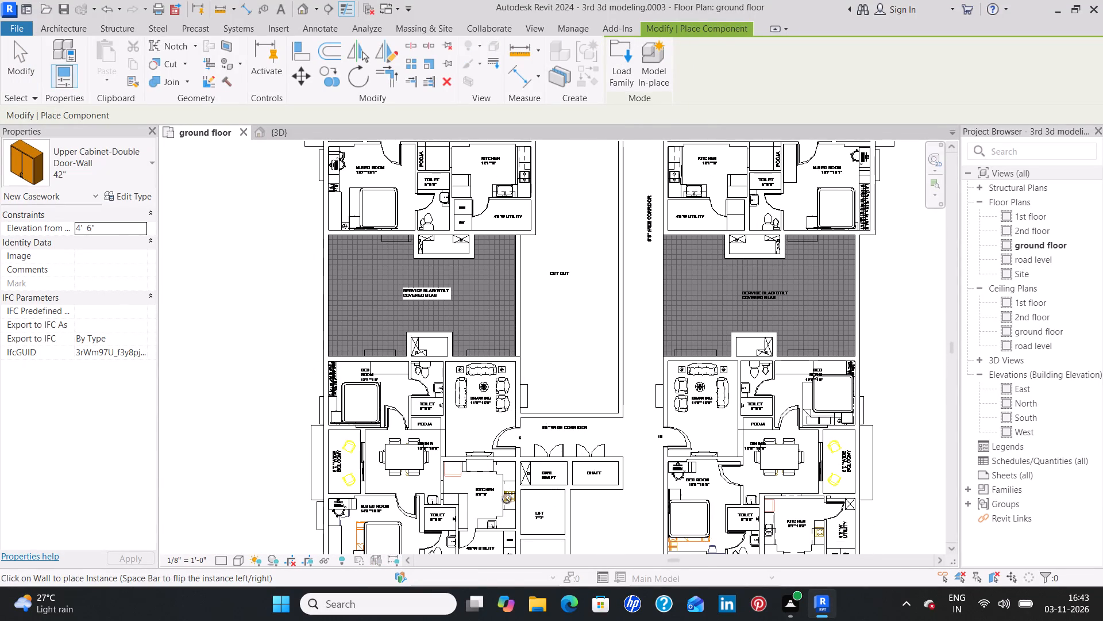
middle_drag(507, 499, 510, 356)
scroll(483, 331, up, 4)
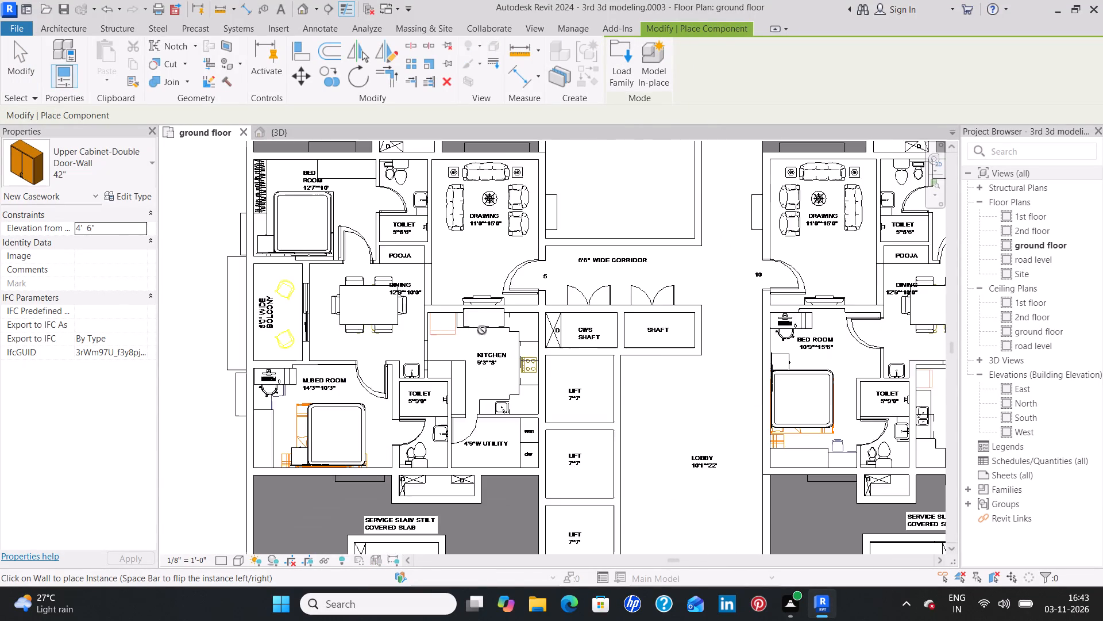
scroll(482, 330, up, 6)
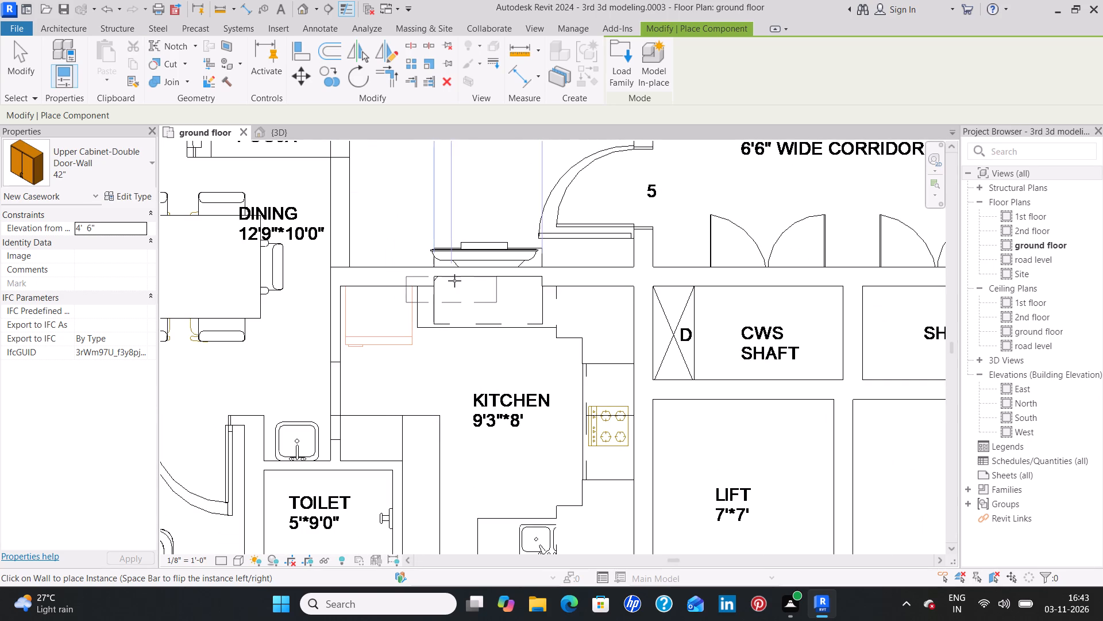
click(480, 281)
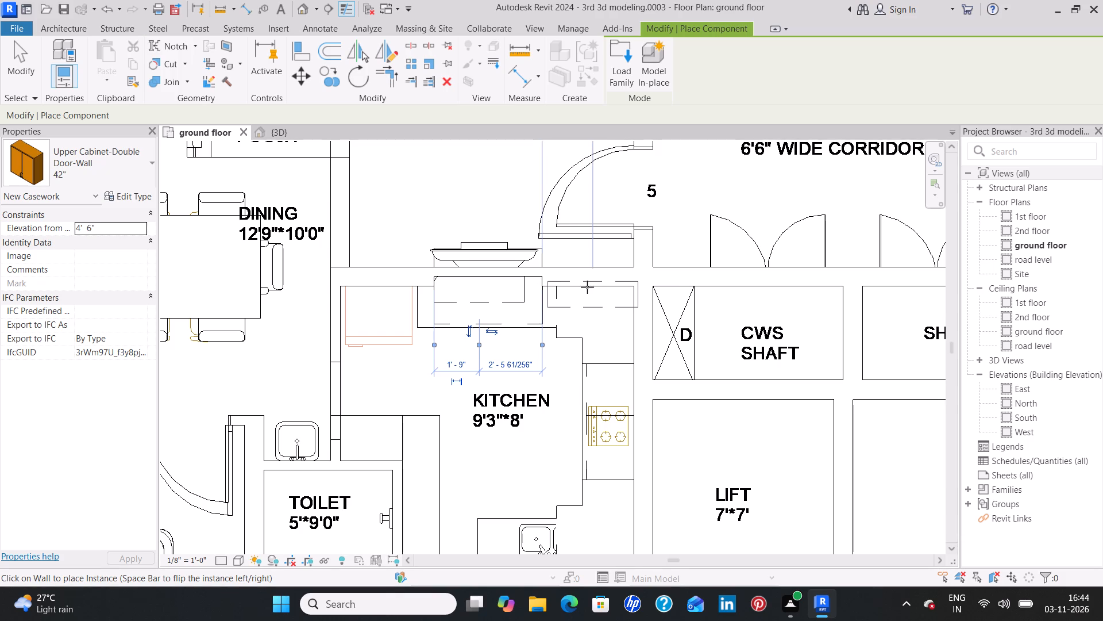
Place another 42" double-door upper cabinet above the corner base unit, centred about 1'0" from the wall recess's end nearest the D duct.
scroll(584, 293, up, 7)
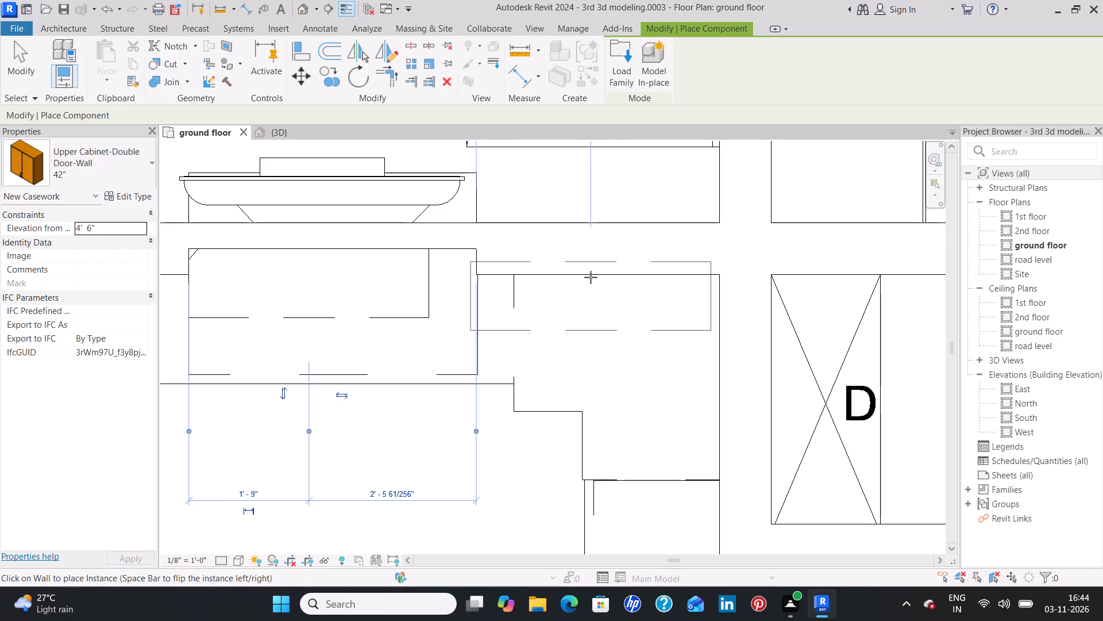
click(591, 277)
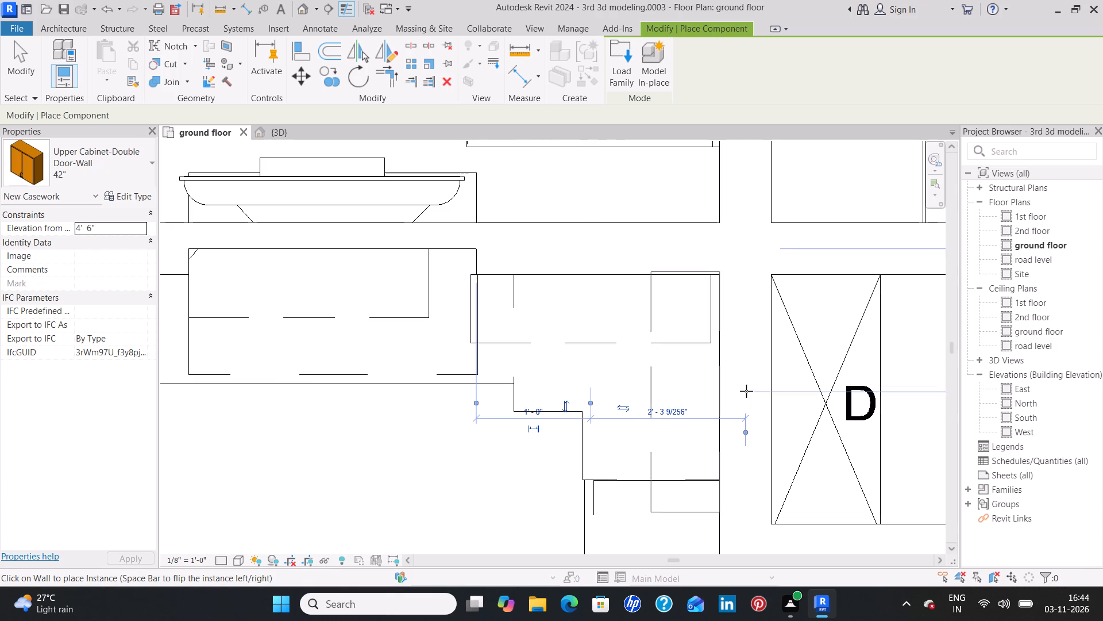
Place a 42" double-door upper cabinet on the 9'3"*8' kitchen's lift-side wall, centred about 1'11" from the utility end, beyond the stove.
scroll(709, 414, down, 2)
middle_drag(706, 423, 683, 275)
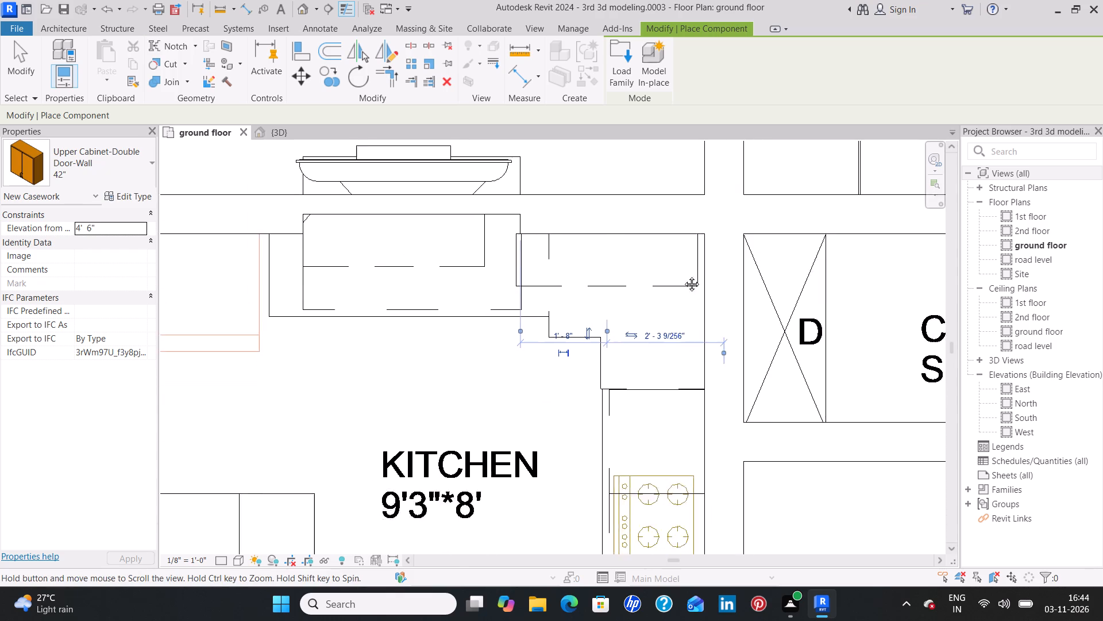
middle_drag(683, 275, 676, 230)
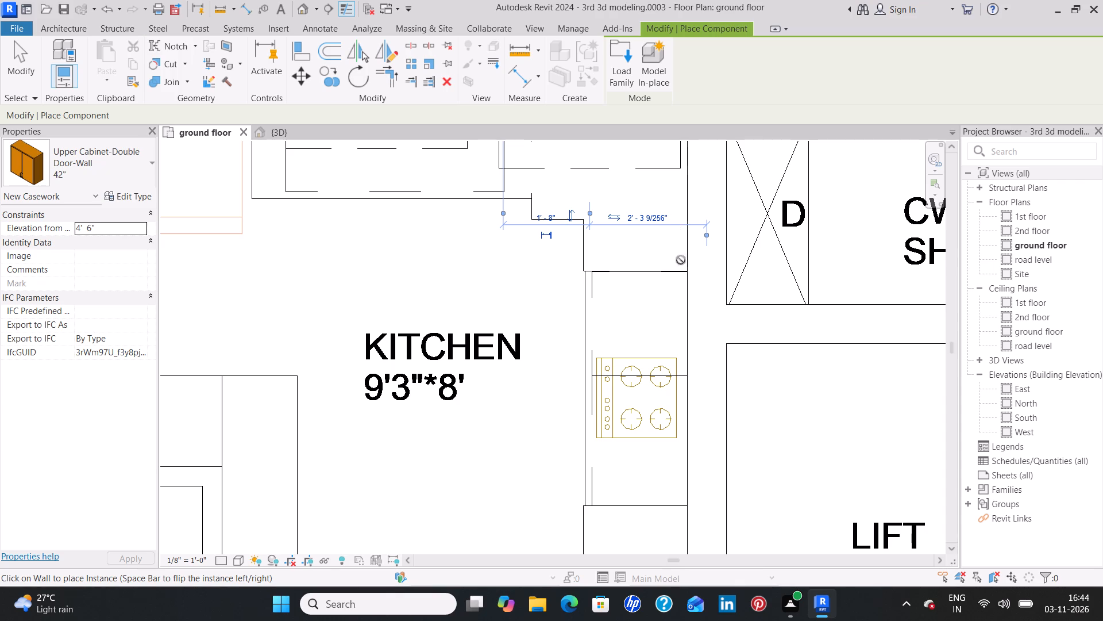
scroll(635, 459, down, 3)
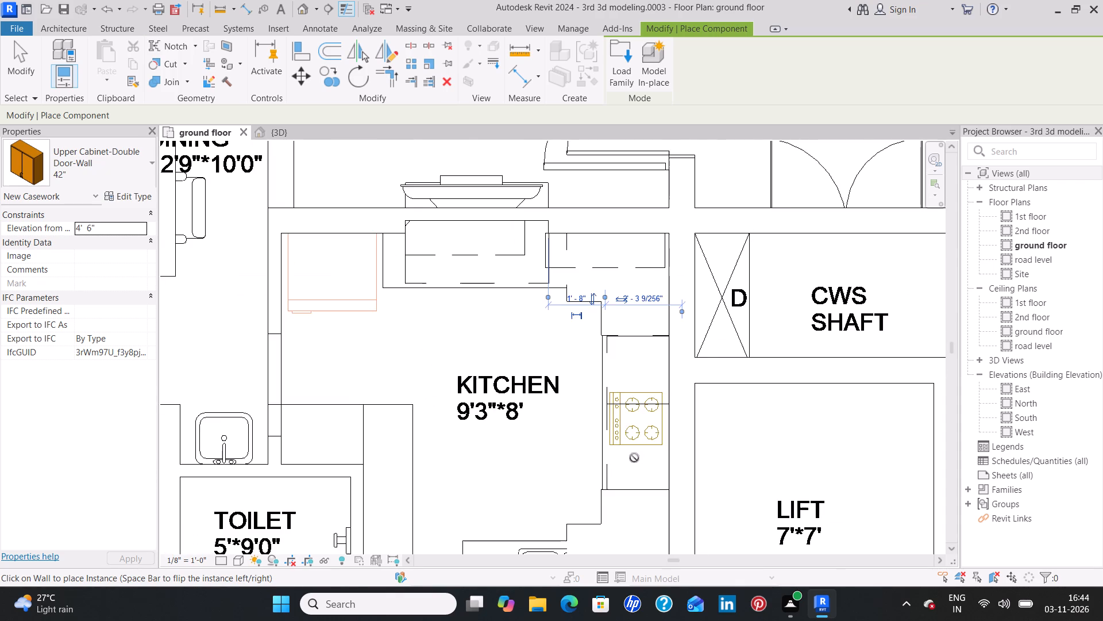
middle_drag(631, 462, 578, 212)
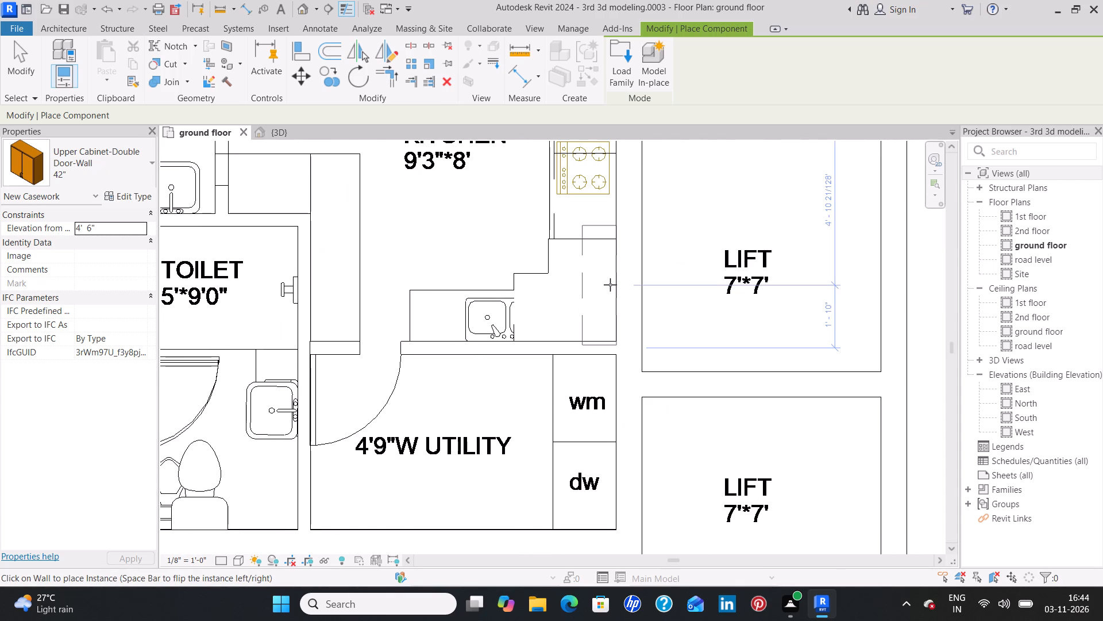
click(610, 282)
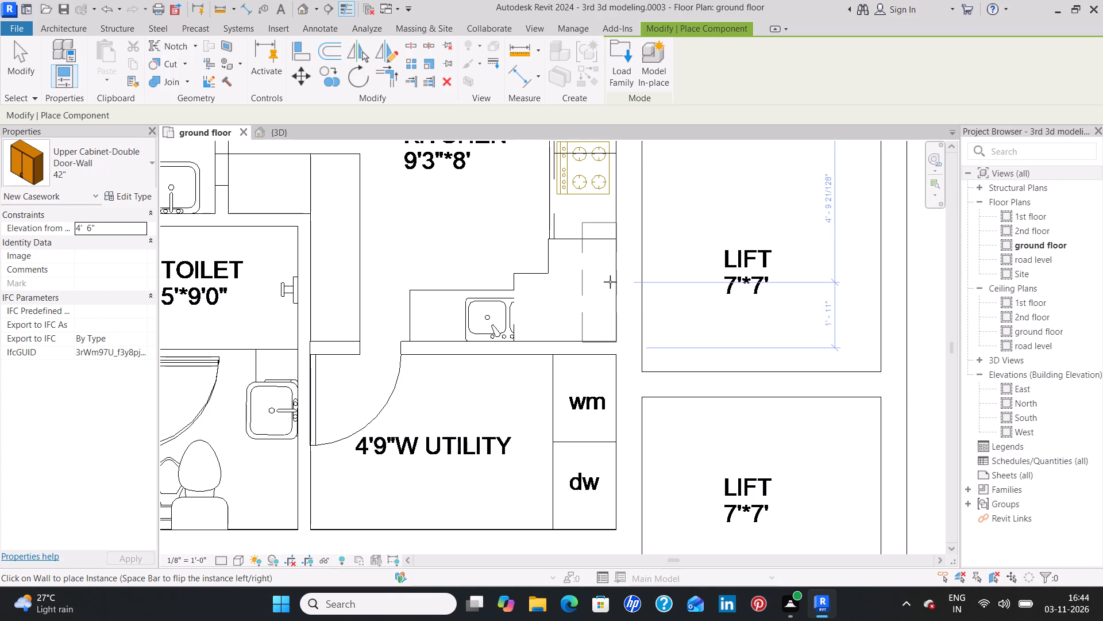
scroll(530, 284, down, 2)
middle_drag(484, 213, 437, 379)
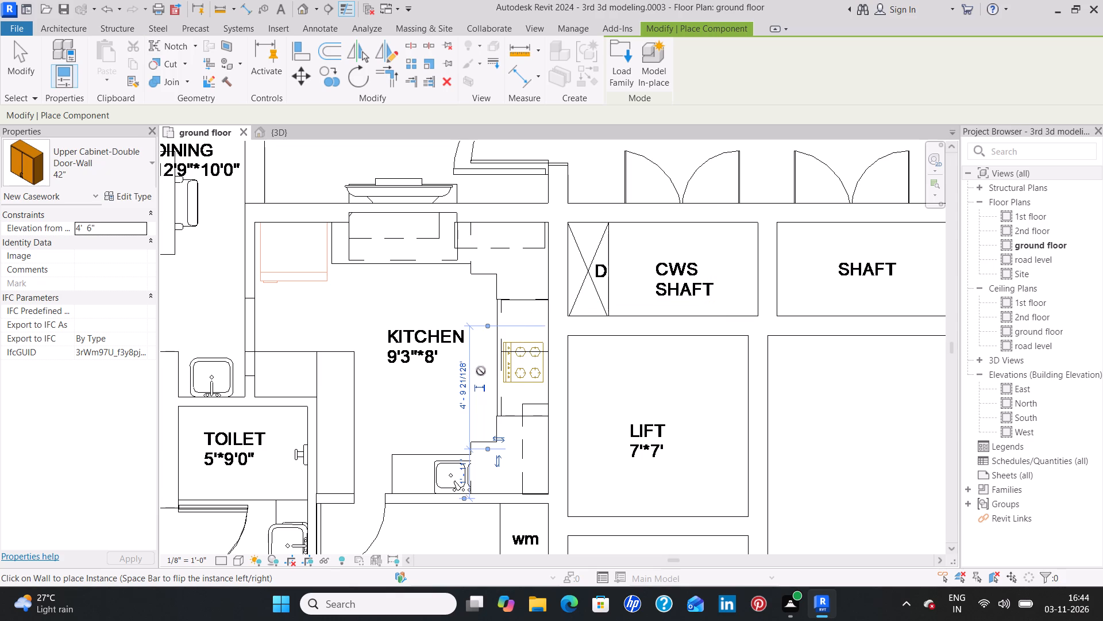
key(Escape)
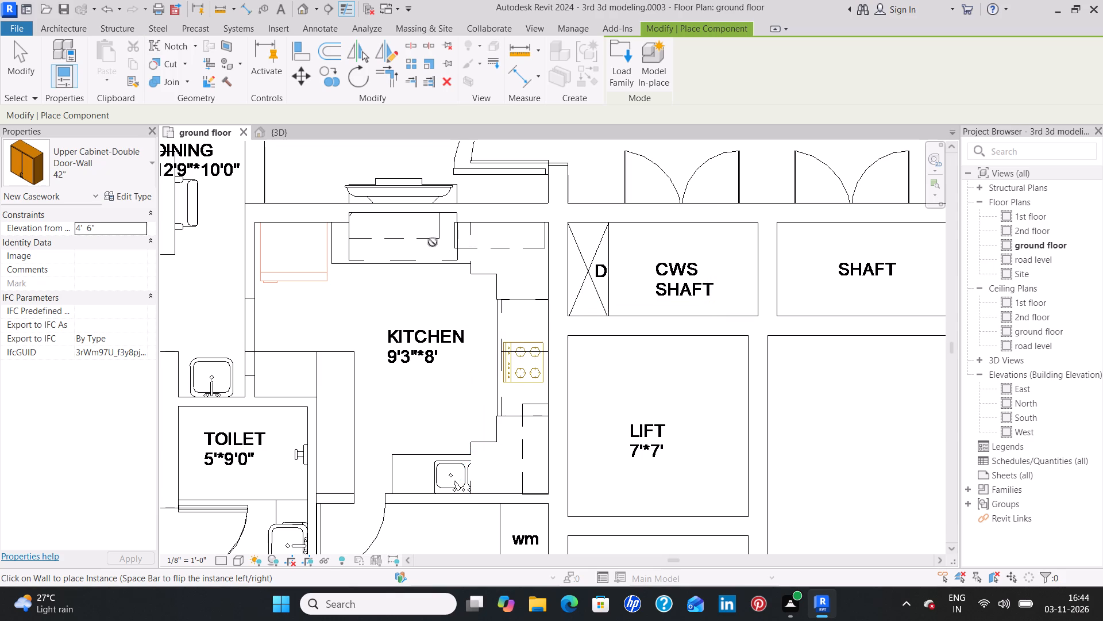
key(Escape)
Duplicate the type of the refrigerator-side 42" upper cabinet in the 9'3"*8' kitchen and set its width to 4'2".
click(434, 239)
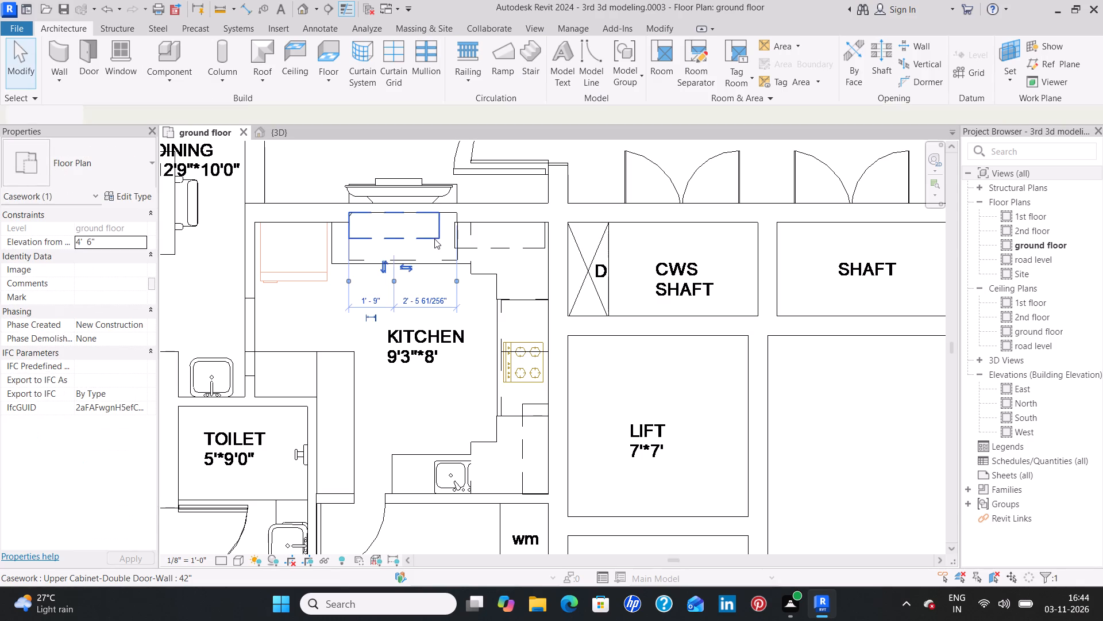
click(127, 197)
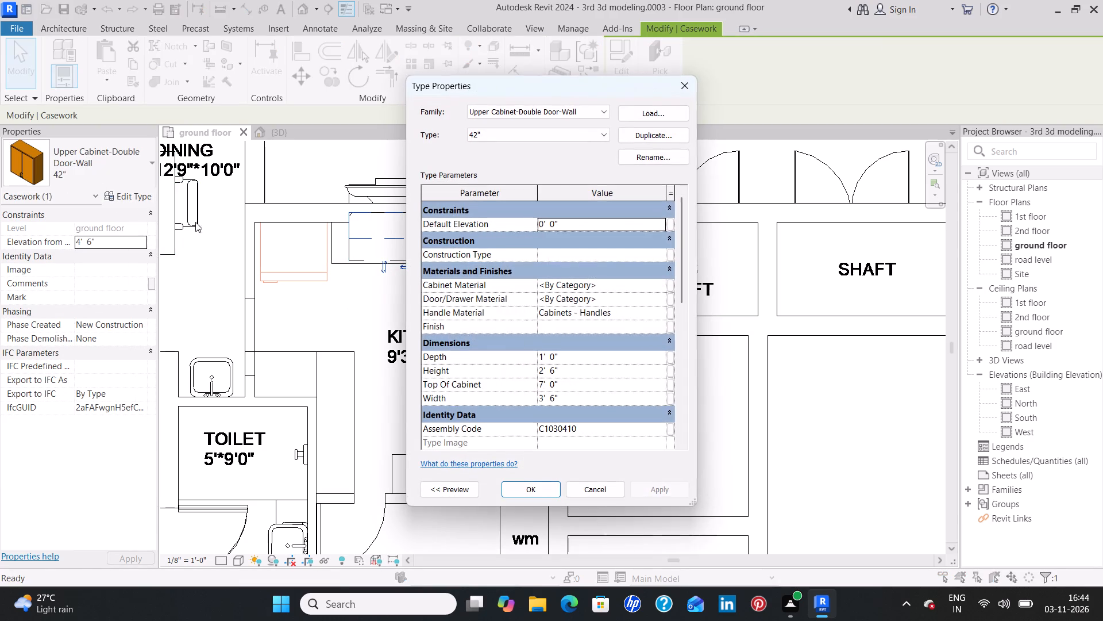
click(664, 133)
click(567, 324)
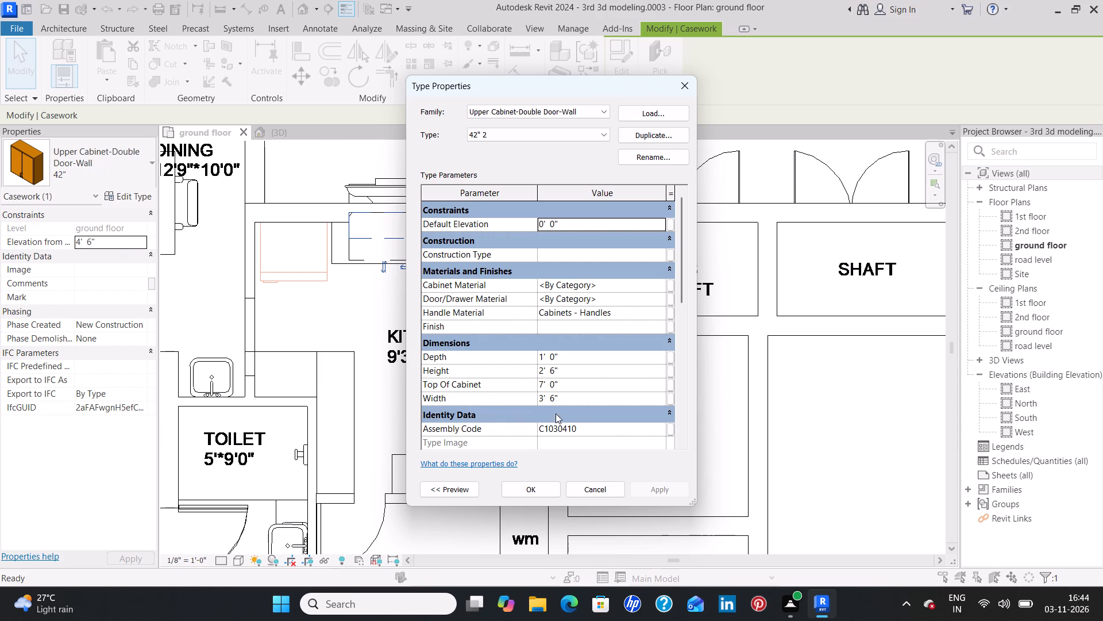
click(584, 399)
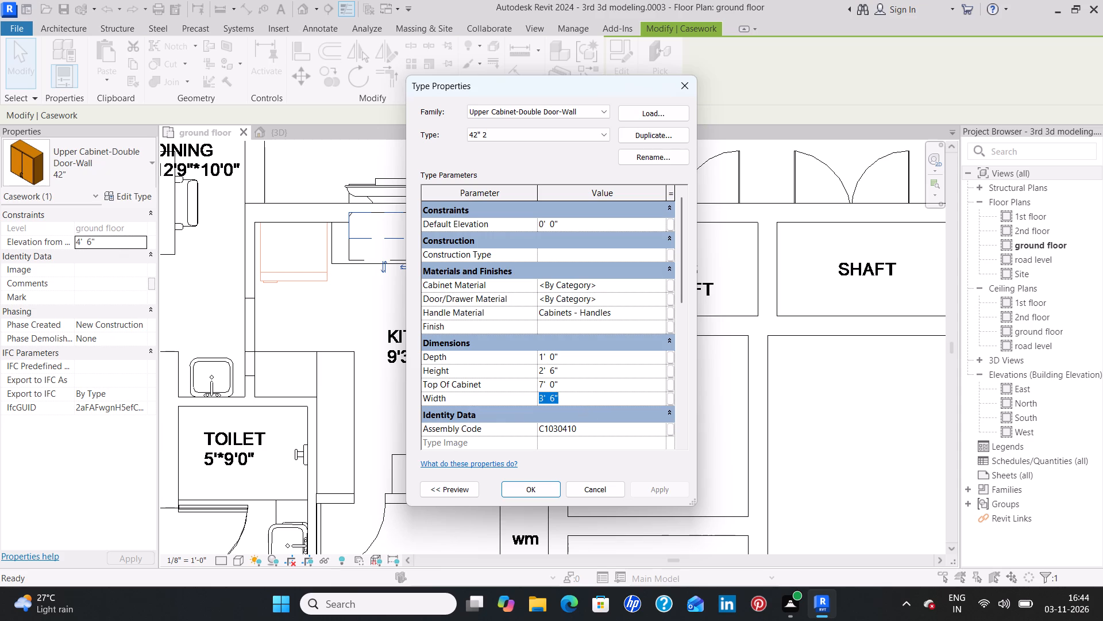
key(BackSpace)
key(4)
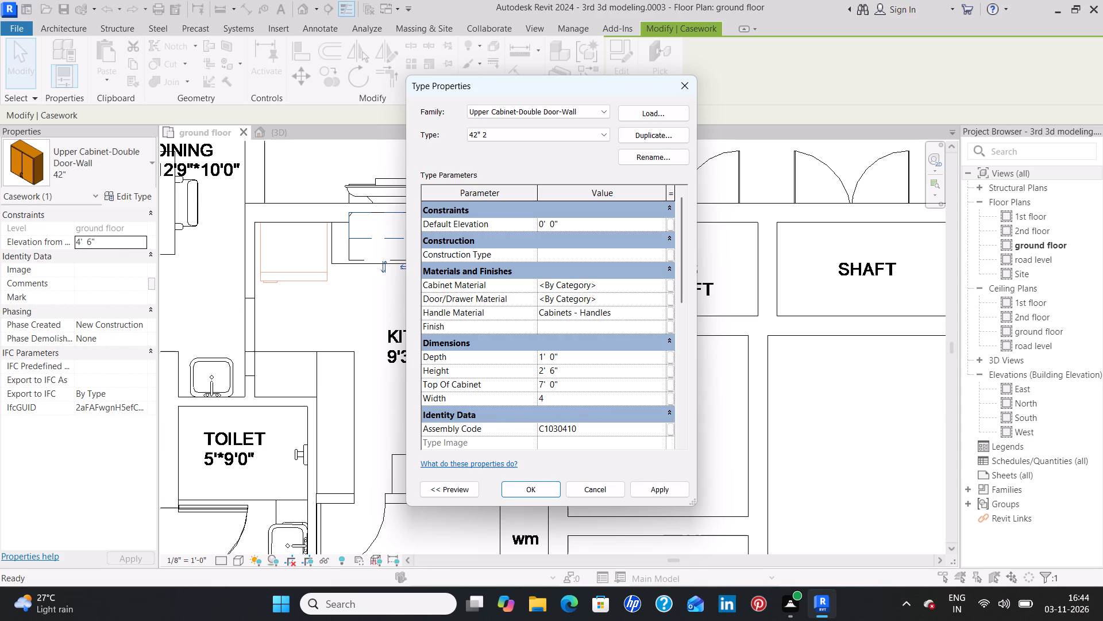
text('2)
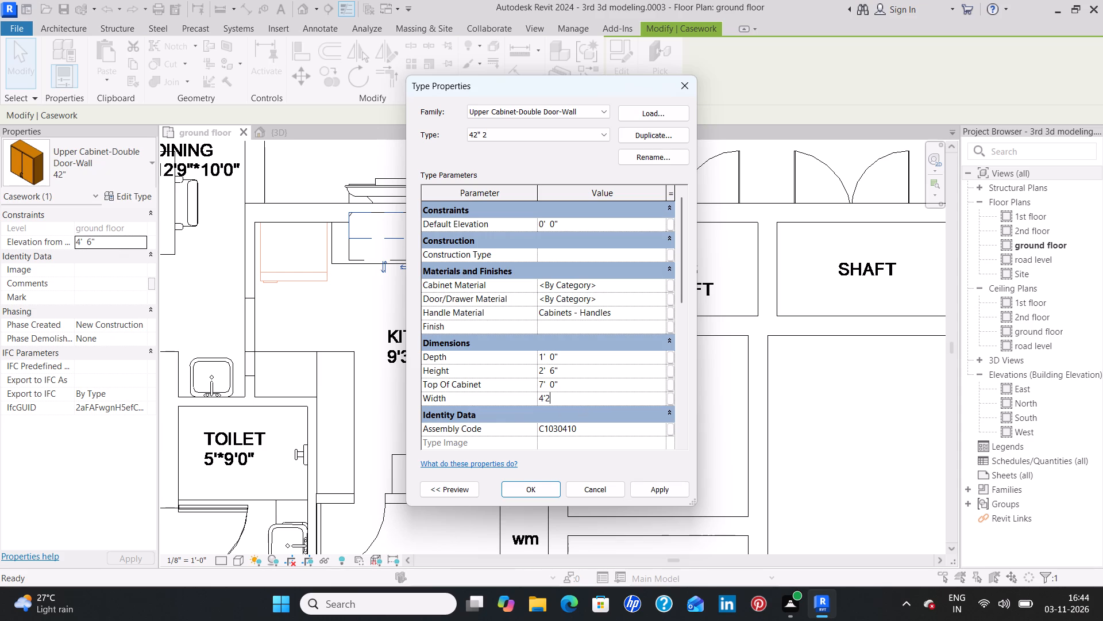
key(shift+quotedbl)
click(678, 487)
click(542, 485)
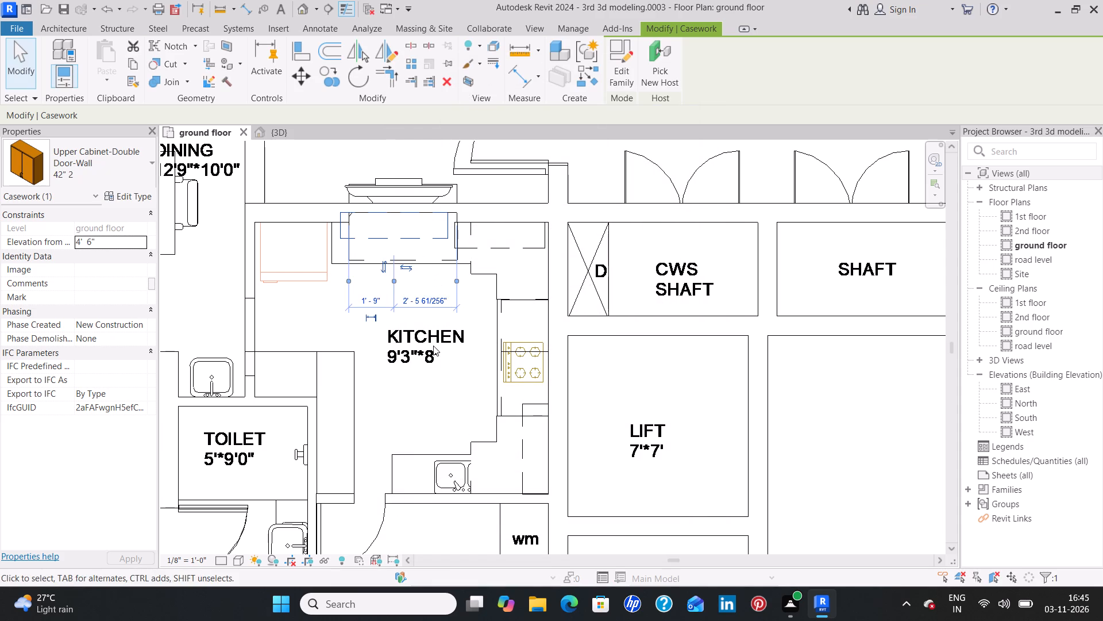
Nudge the widened upper cabinet towards the corner cabinet until it fits the wall recess, centred 2'1" from the recess's refrigerator-side end.
key(Right)
key(Right)
key(Right)
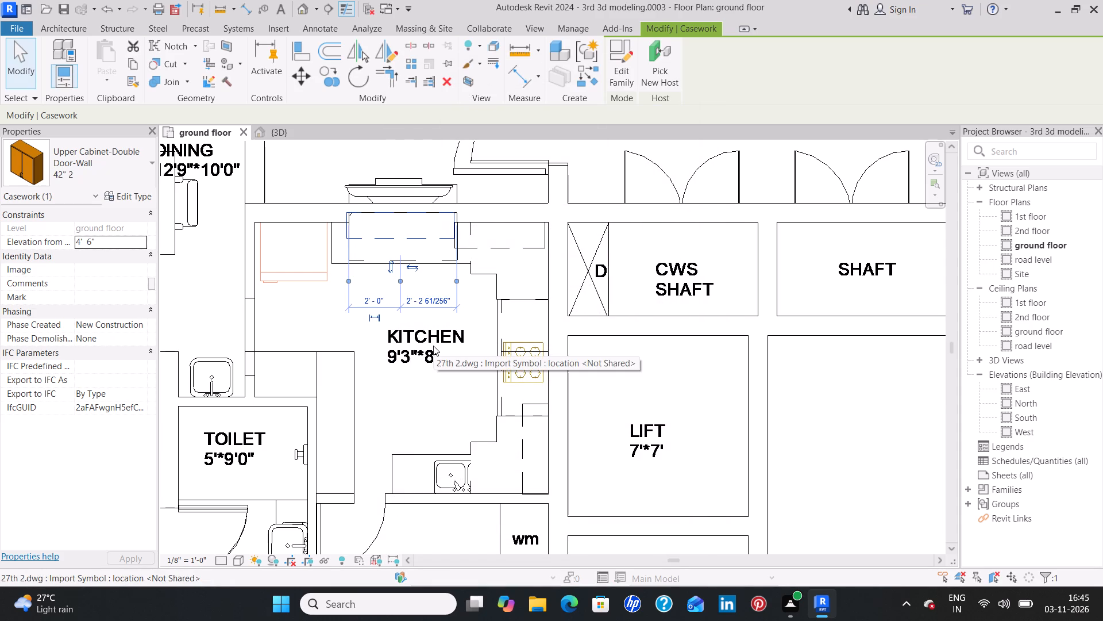
key(Right)
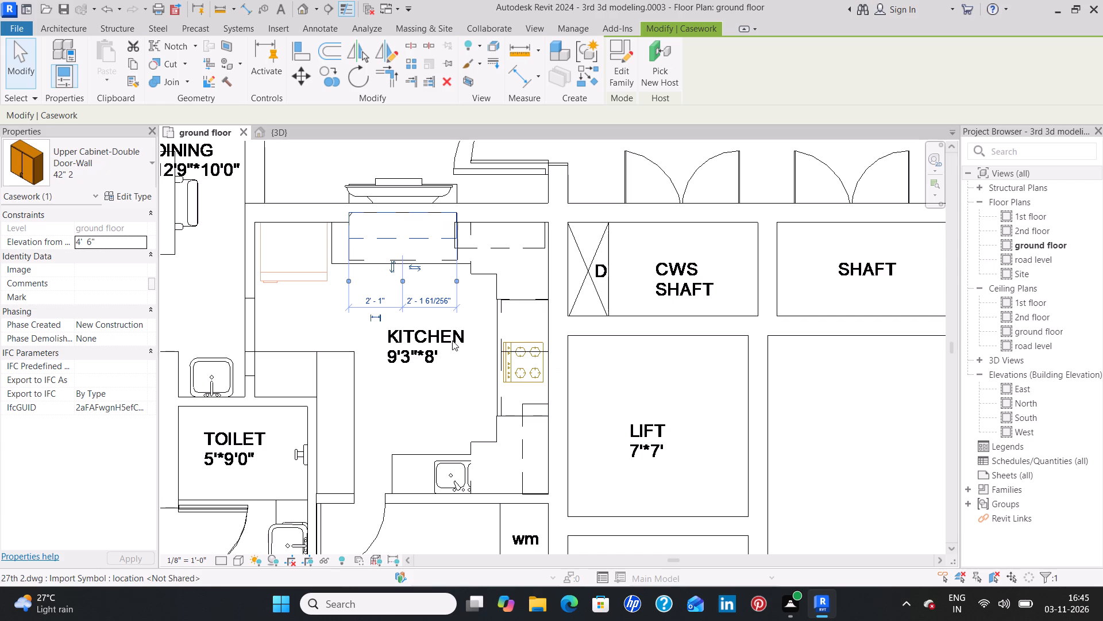
Nudge the 42" upper cabinet above the corner base unit 1" towards the D duct, clear of the recess edge.
click(501, 244)
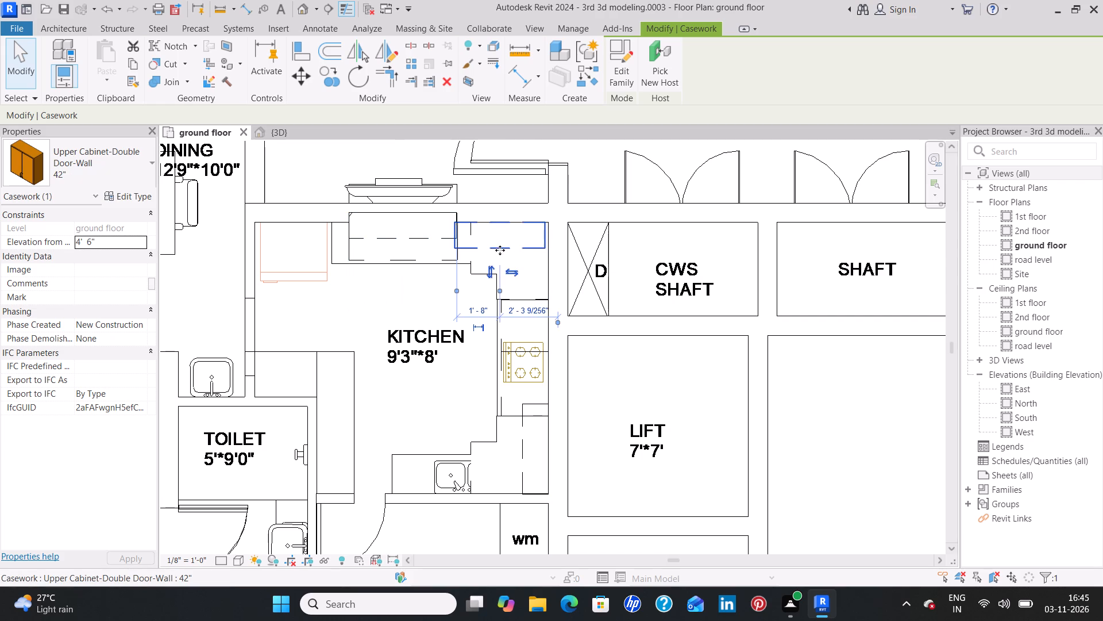
key(Right)
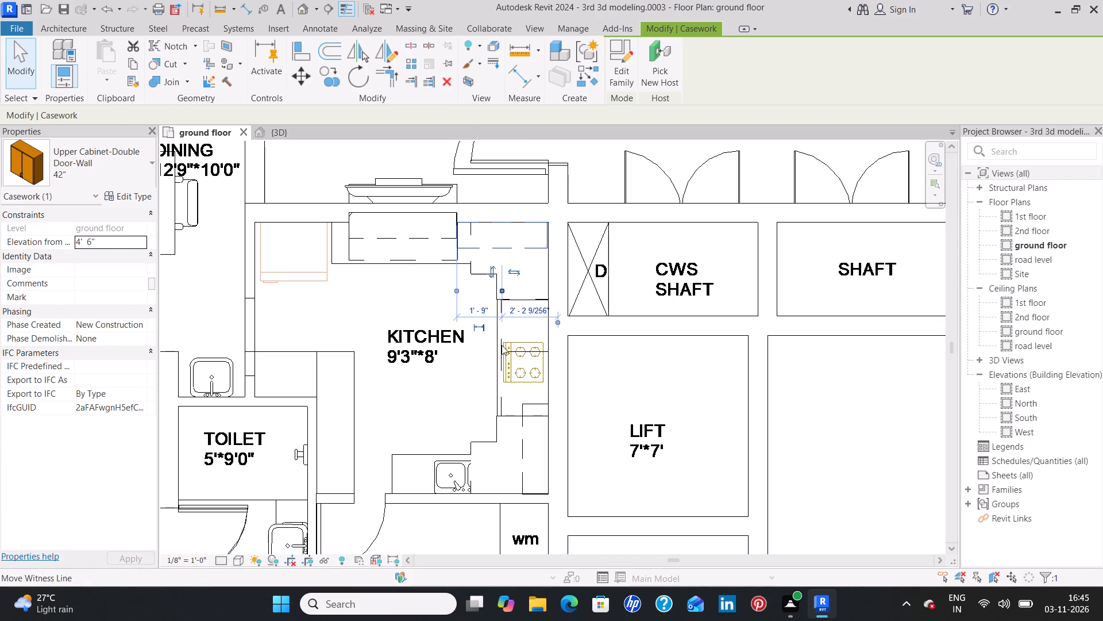
click(404, 367)
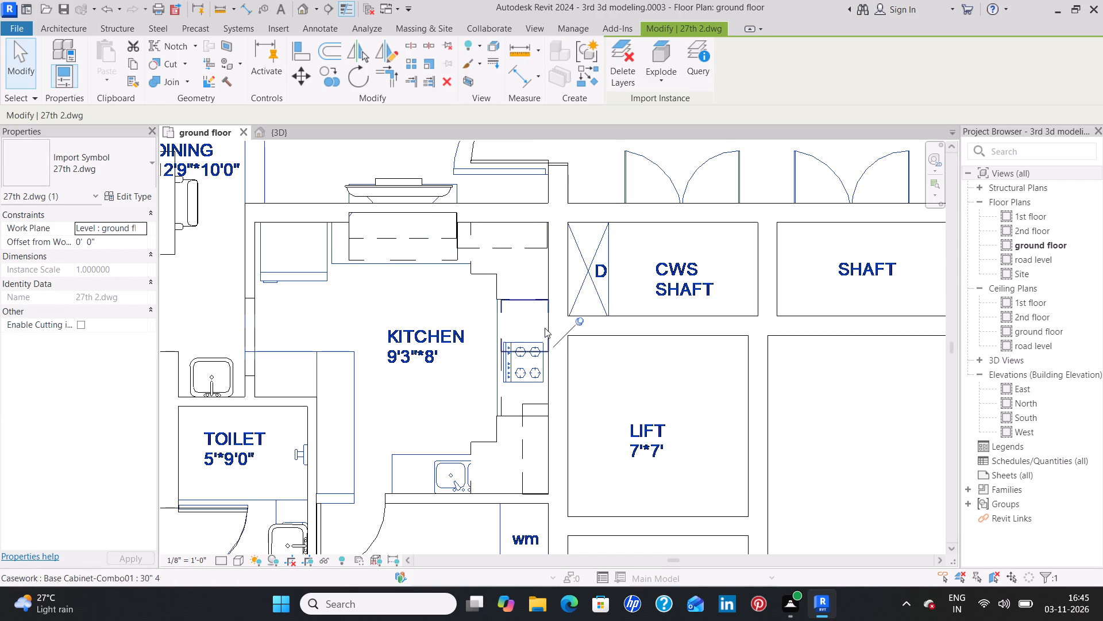
Place two matching 42" double-door upper cabinets end to end on the toilet-side wall of flat 10's 8'1"*10'3" kitchen.
click(514, 248)
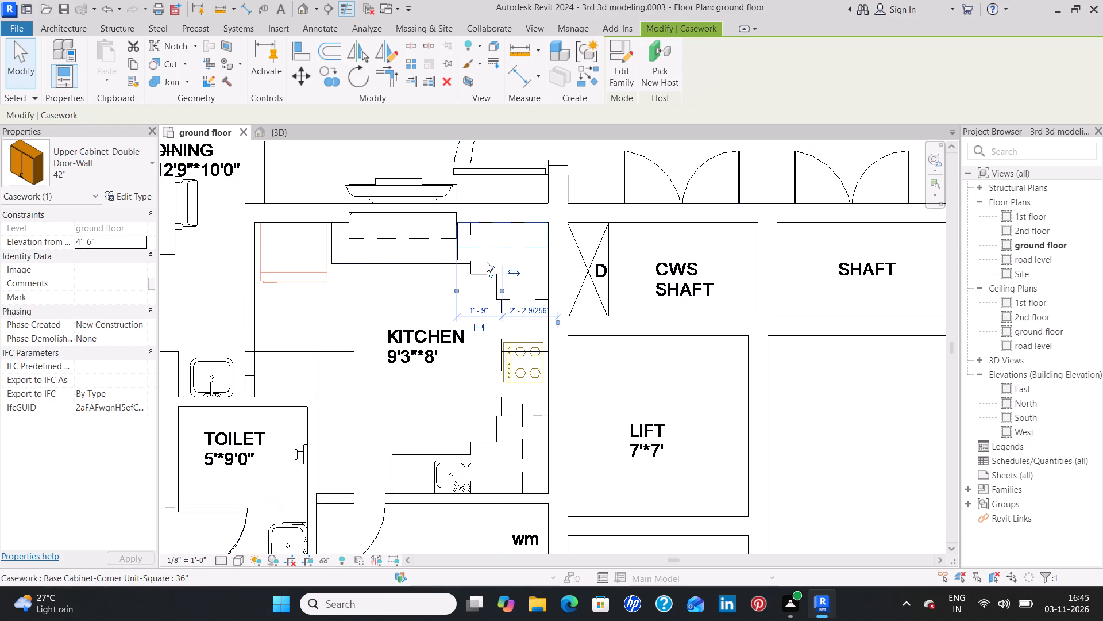
text(cs)
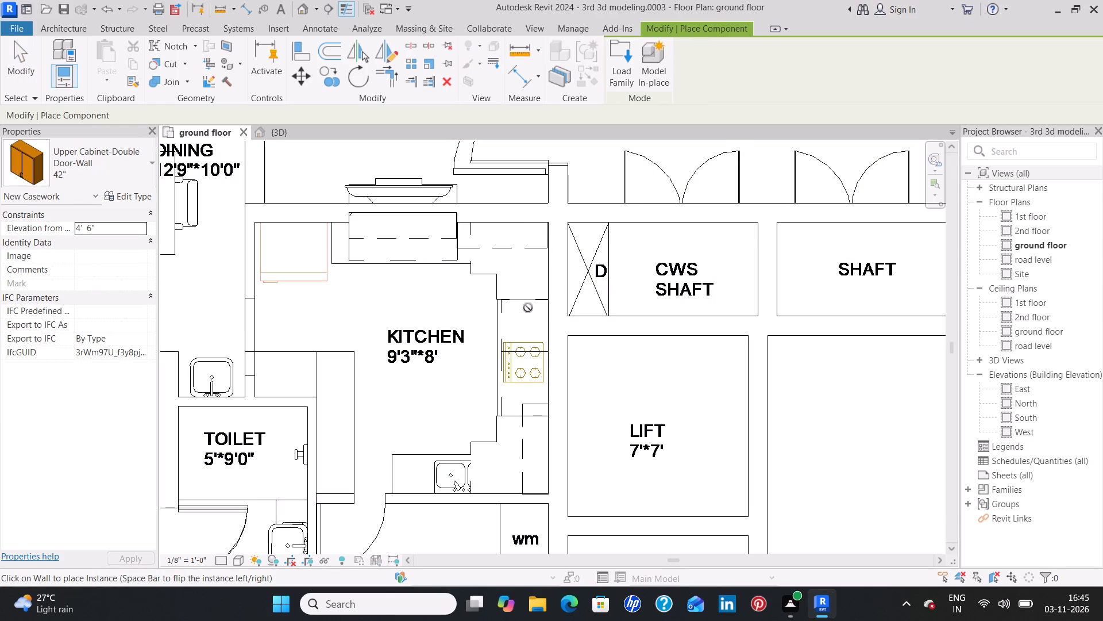
scroll(815, 378, down, 3)
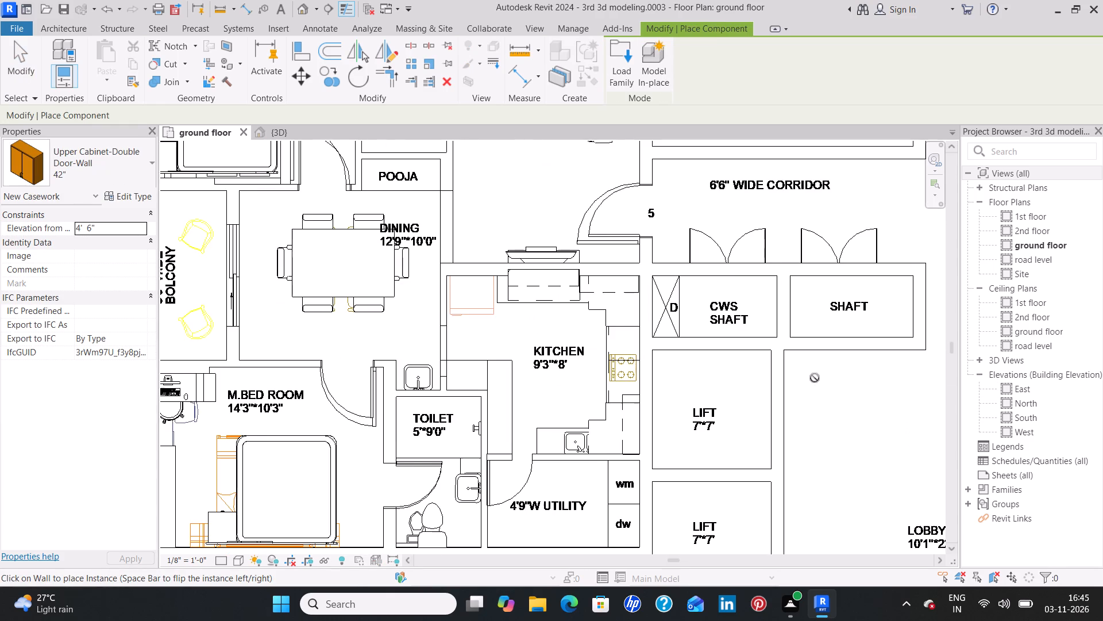
middle_drag(808, 384, 372, 362)
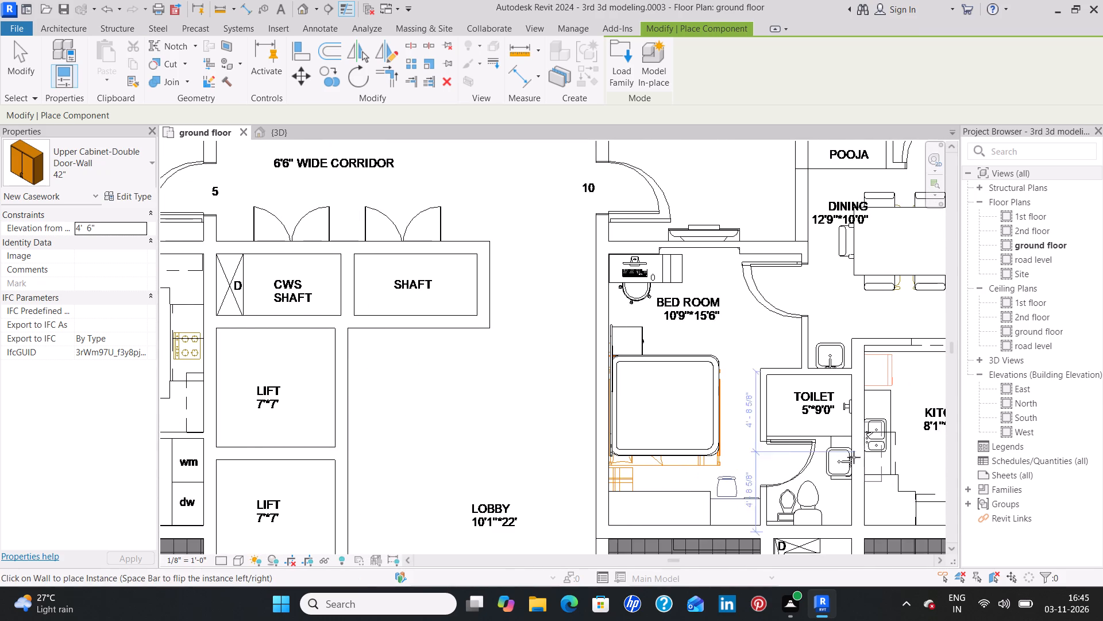
middle_drag(814, 465, 507, 401)
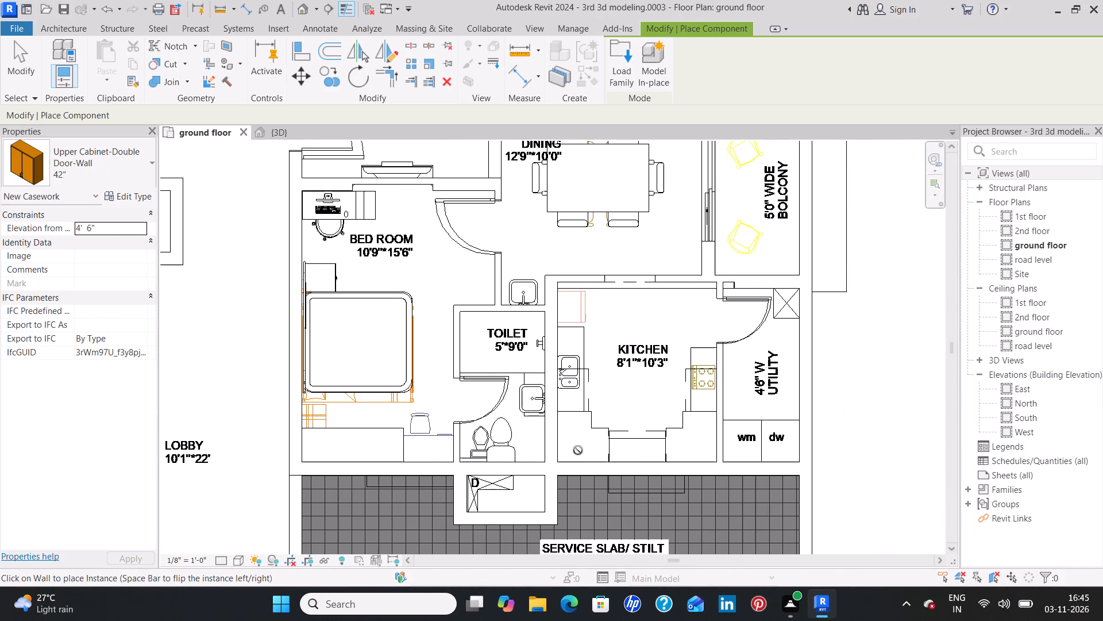
scroll(578, 450, up, 3)
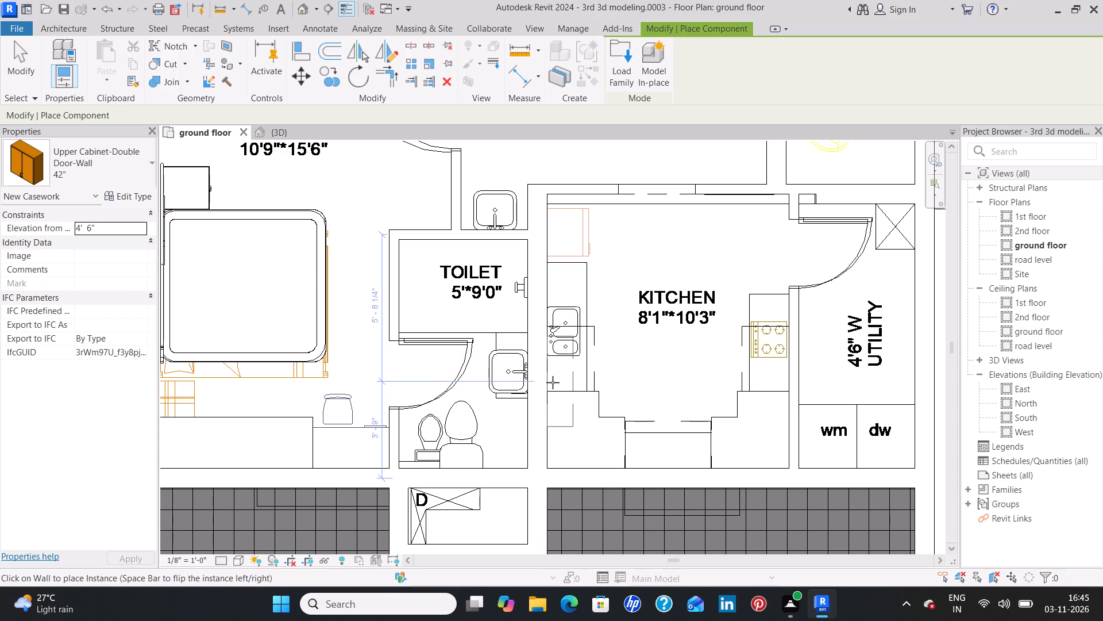
click(549, 308)
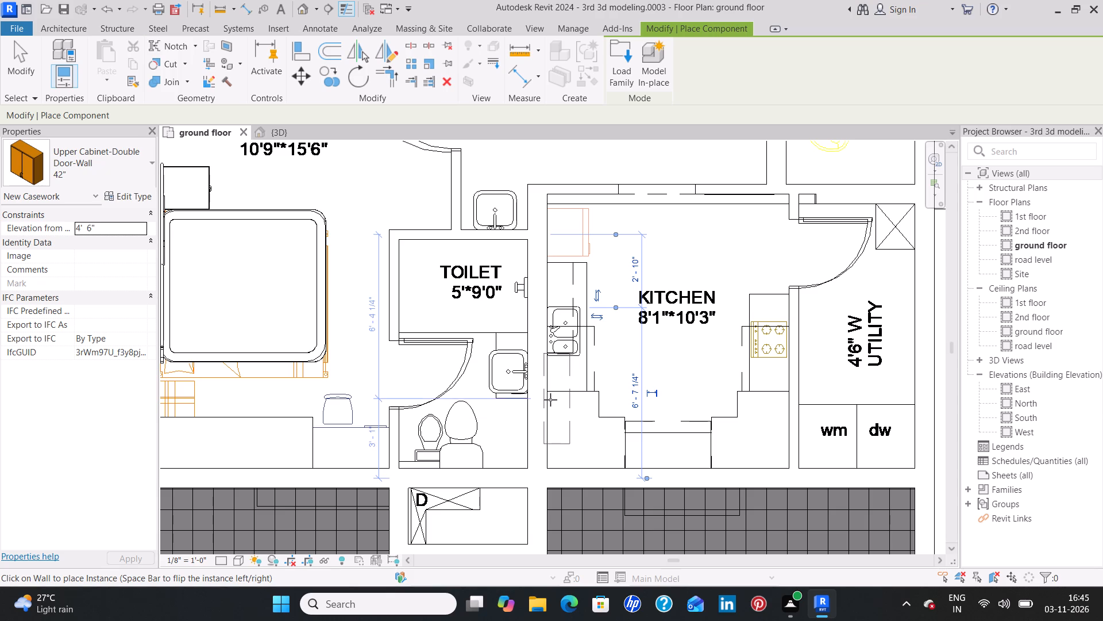
click(550, 400)
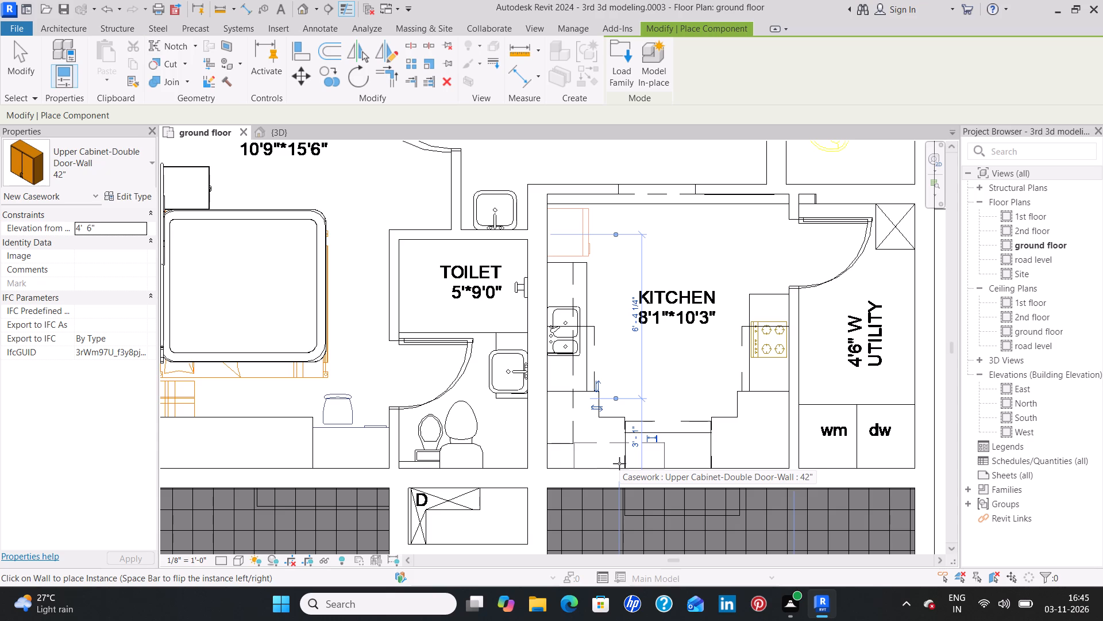
Add two adjoining 42" upper cabinets along that kitchen's service-slab wall and one on the utility-side wall, centred about 3'3" from the corner.
click(619, 463)
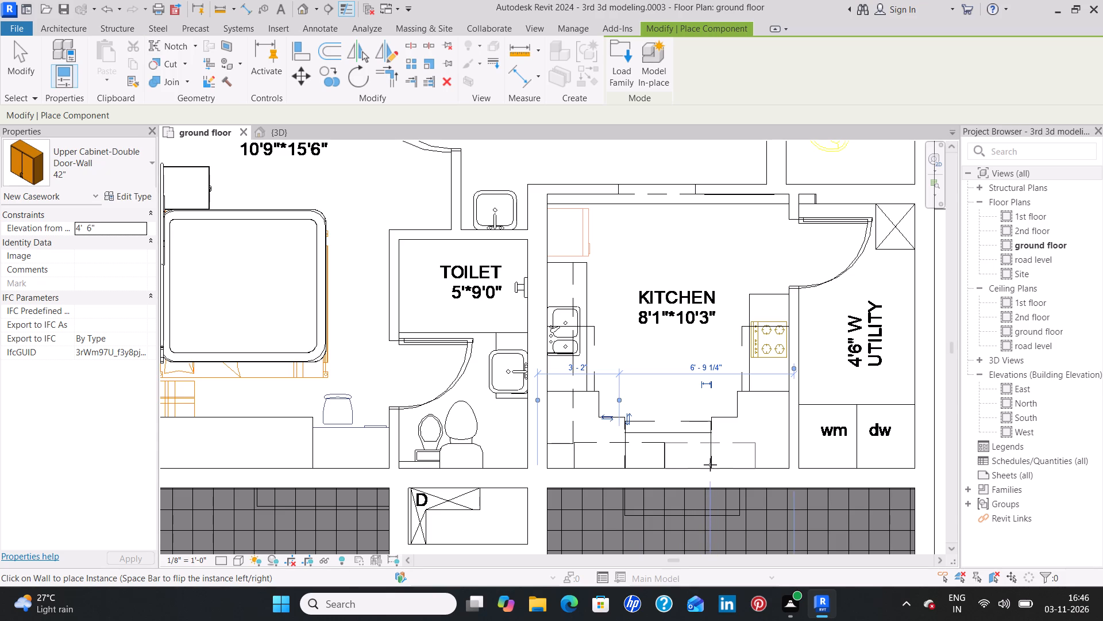
click(710, 465)
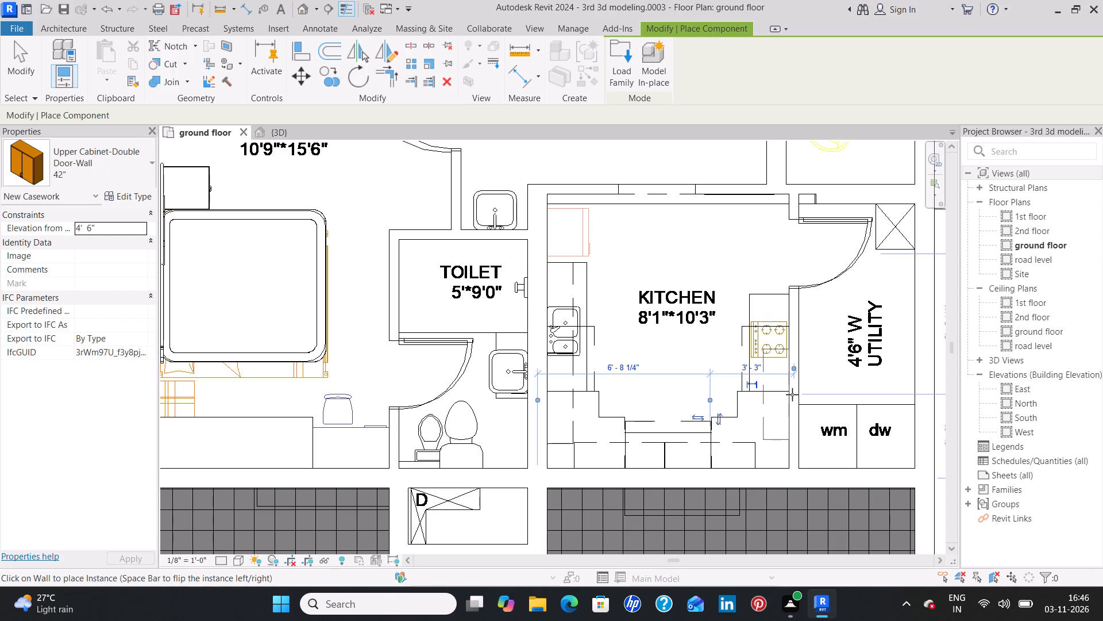
click(792, 394)
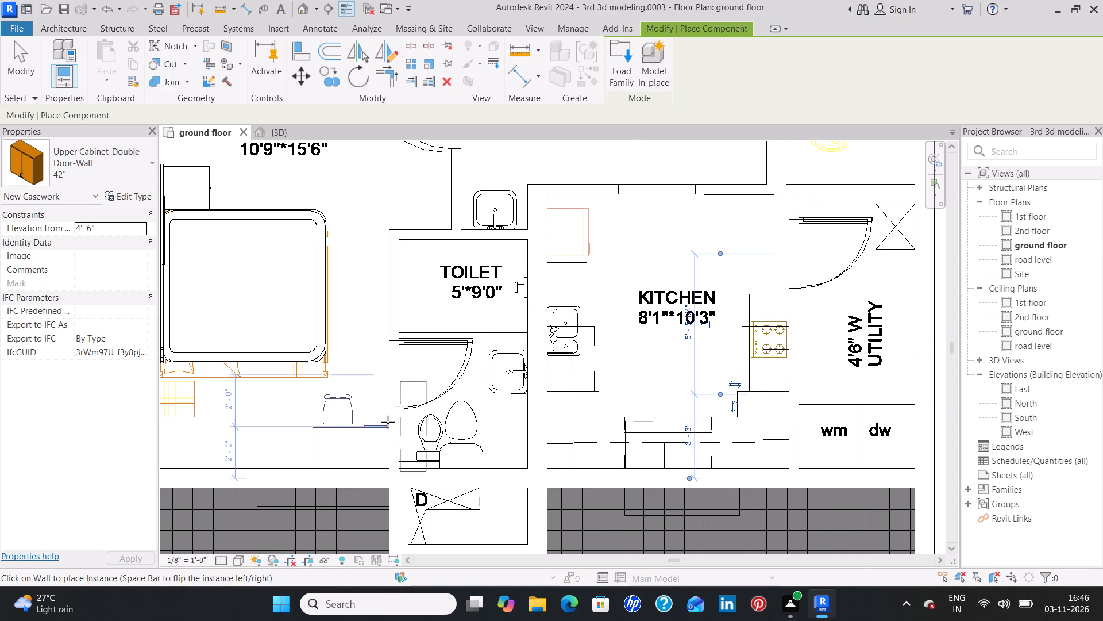
Place 42" upper cabinets in the 12'*8' kitchen: one on the utility-side wall above the sink, one on the balcony-side wall about 2'2" from the outer wall.
scroll(387, 422, down, 3)
middle_drag(342, 533, 475, 283)
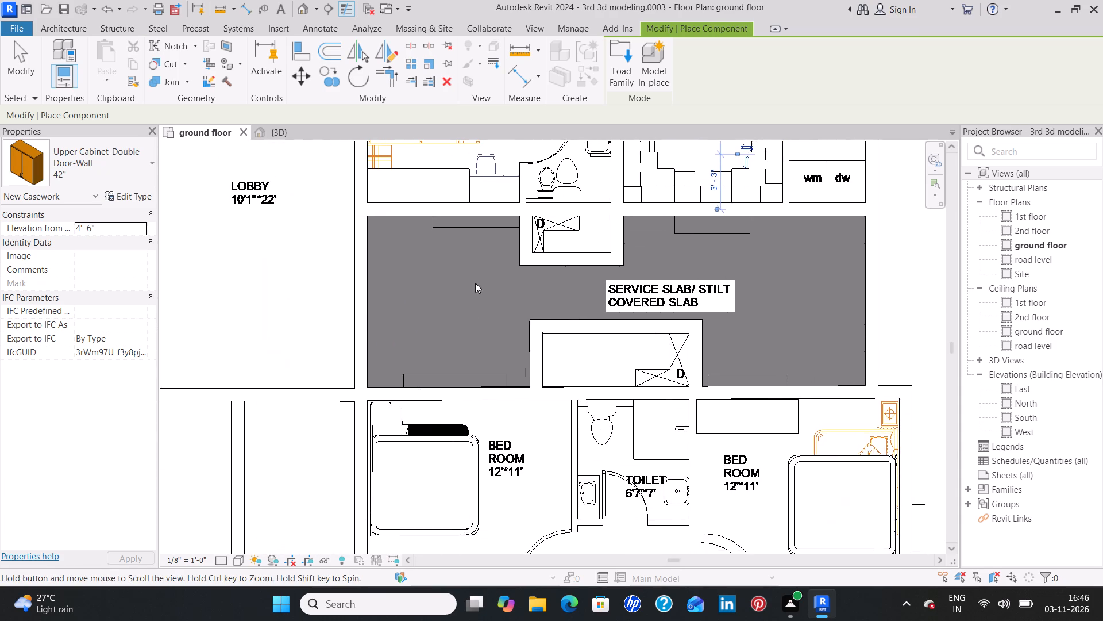
middle_drag(543, 497, 562, 330)
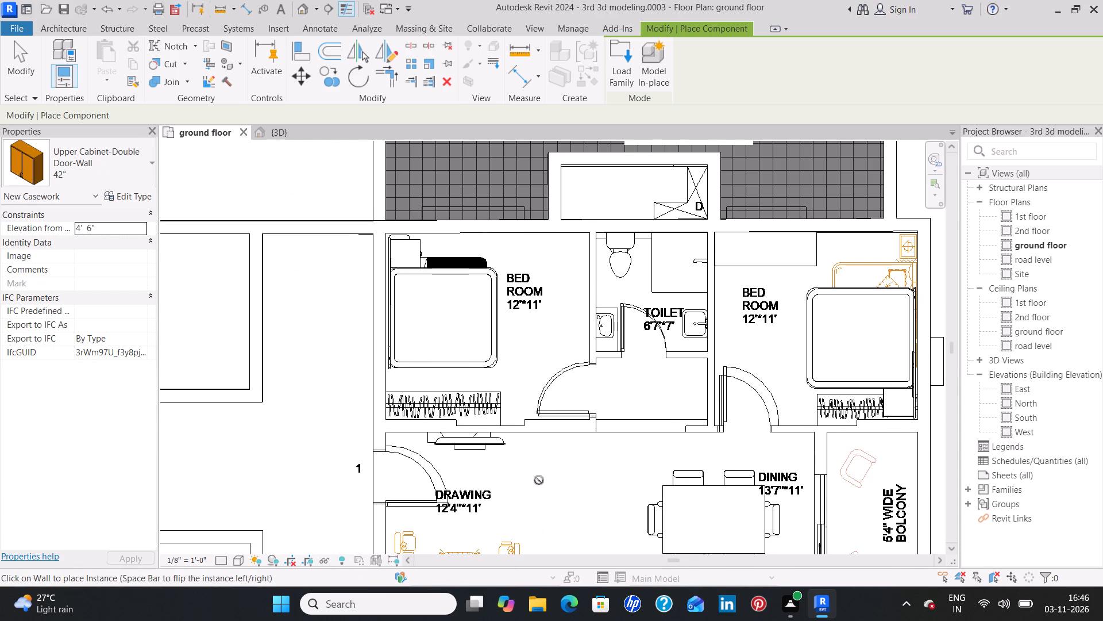
scroll(546, 482, down, 2)
middle_drag(575, 492, 601, 302)
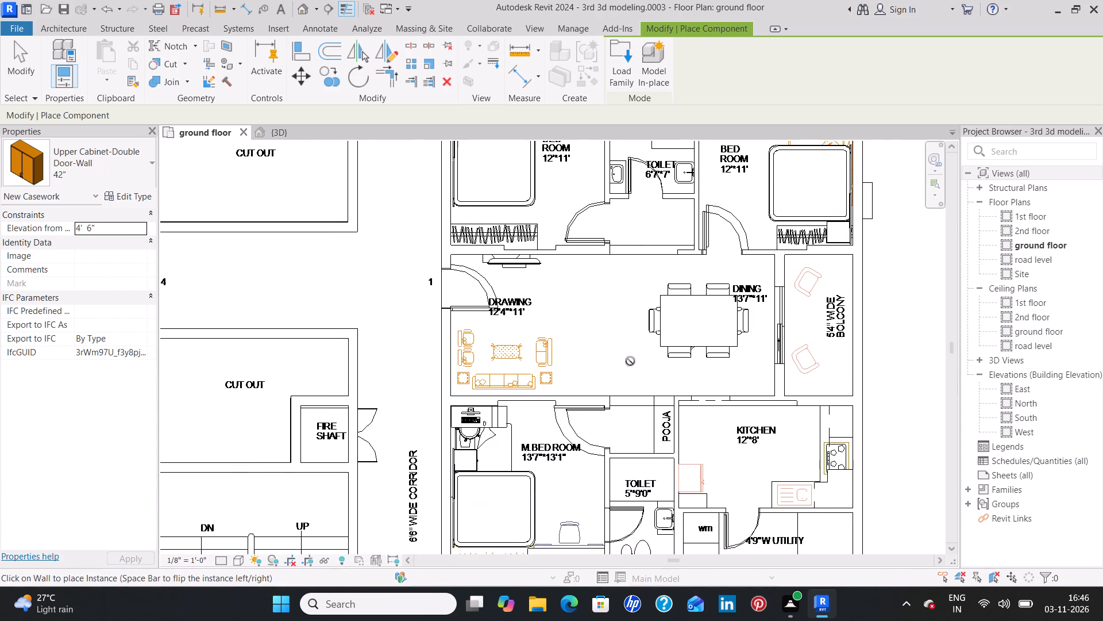
middle_drag(713, 453, 566, 334)
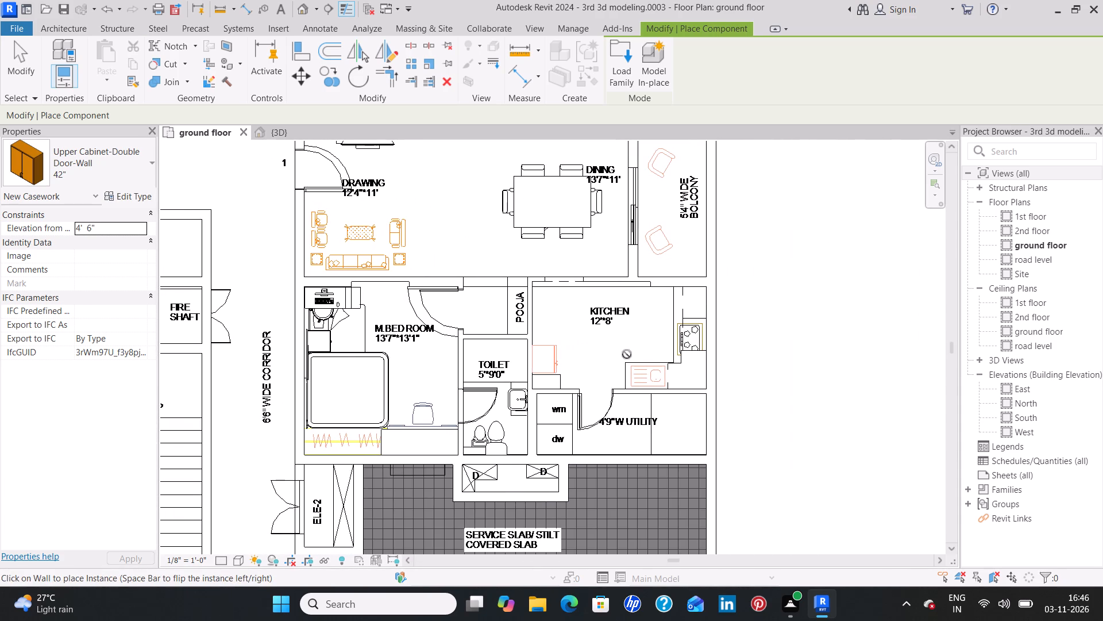
click(646, 387)
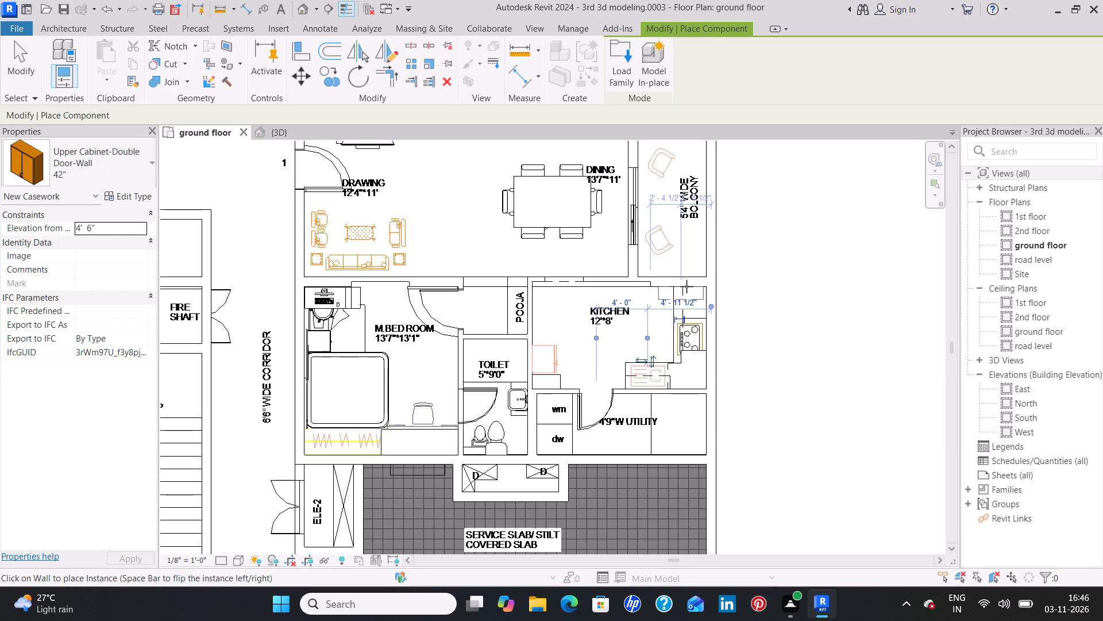
scroll(682, 287, up, 8)
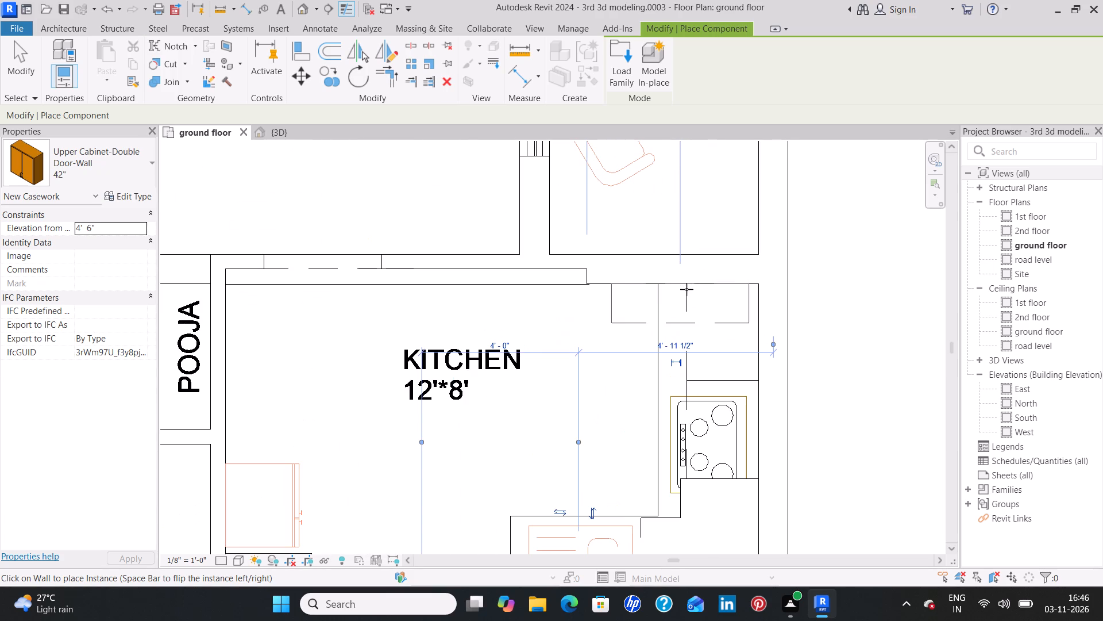
click(689, 289)
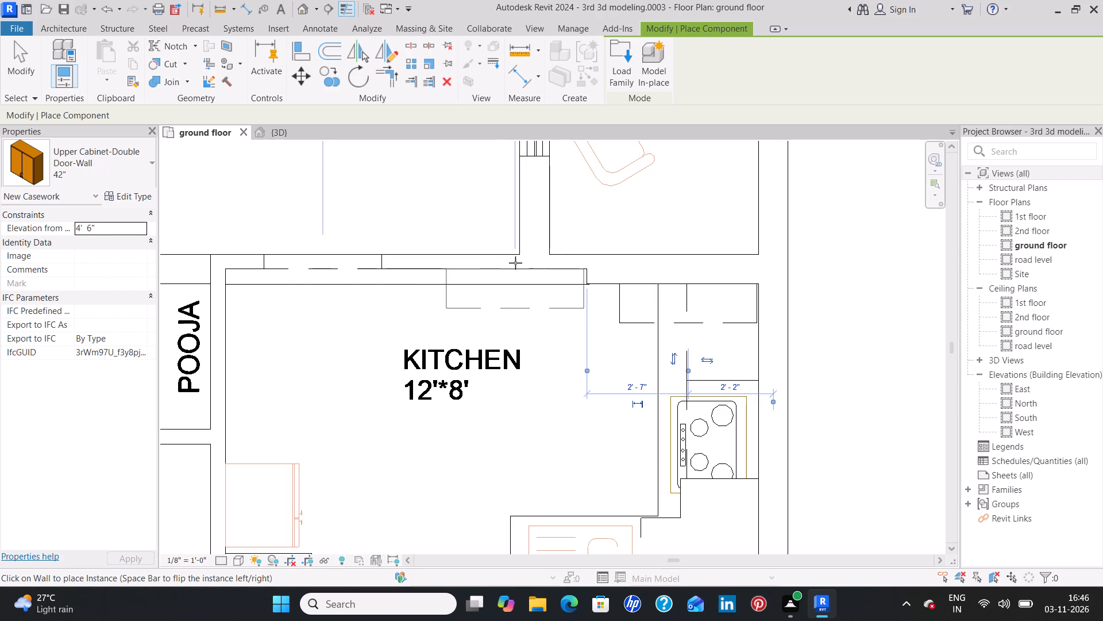
key(Escape)
key(Escape)
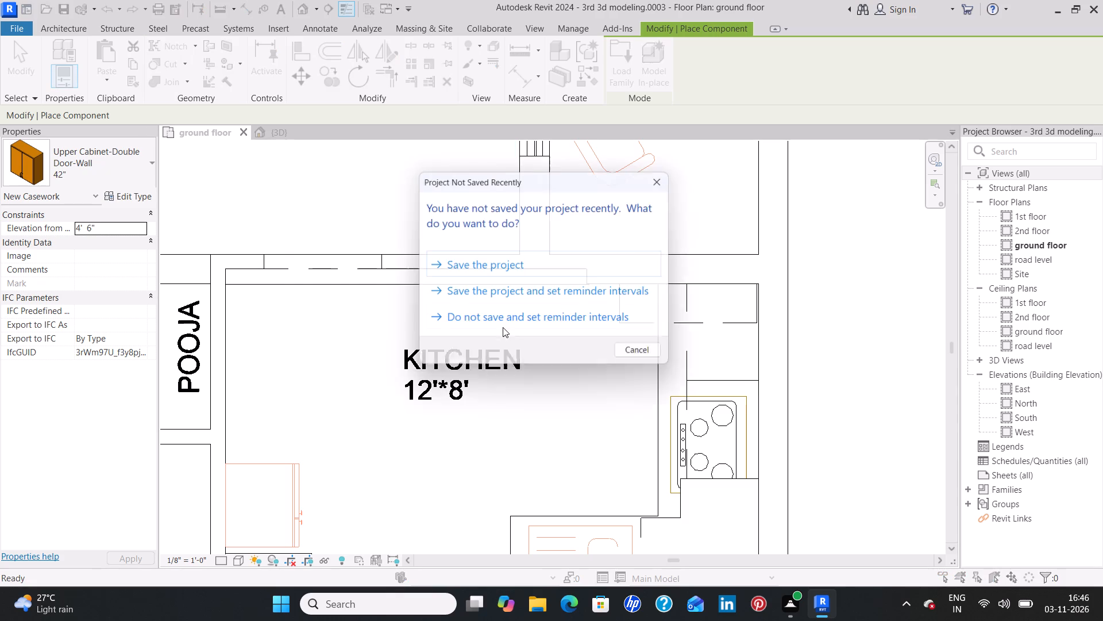
Save the project to its current backup file, 3rd 3d modeling.0003, rather than to 3rd 3d modeling.rvt.
click(560, 273)
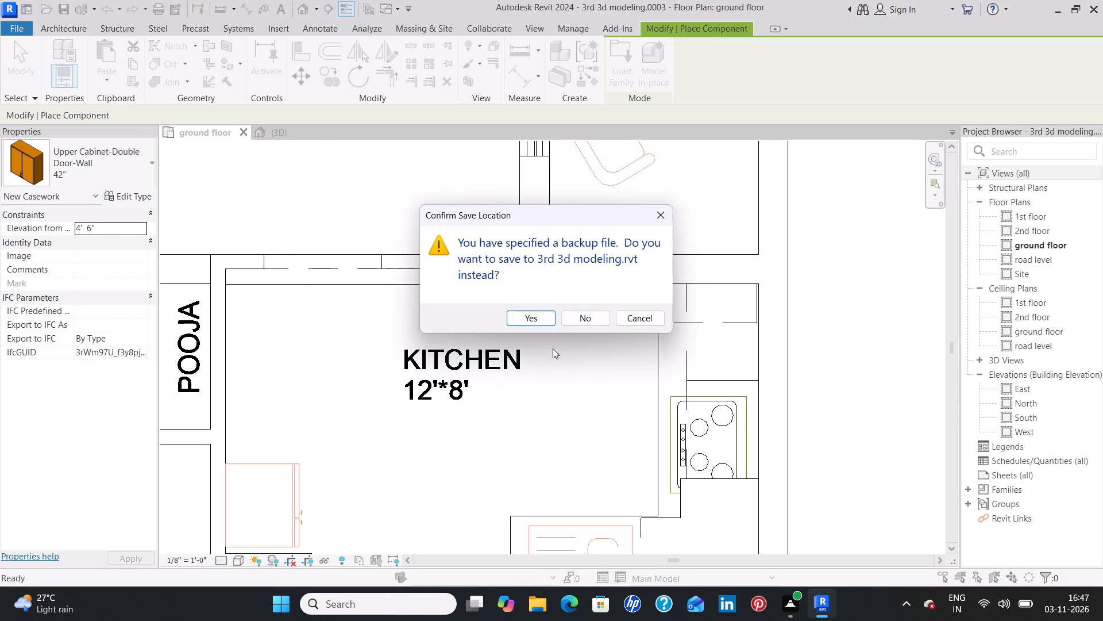
click(576, 317)
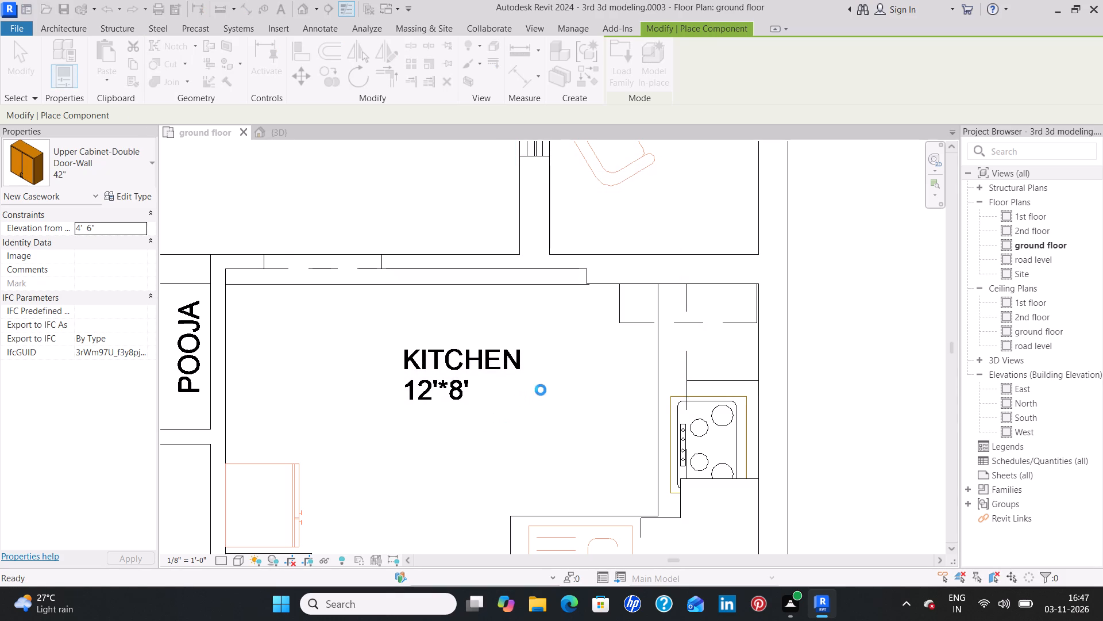
Switch to File Explorer and browse the recent files, the Documents folder and the Downloads folder.
click(538, 601)
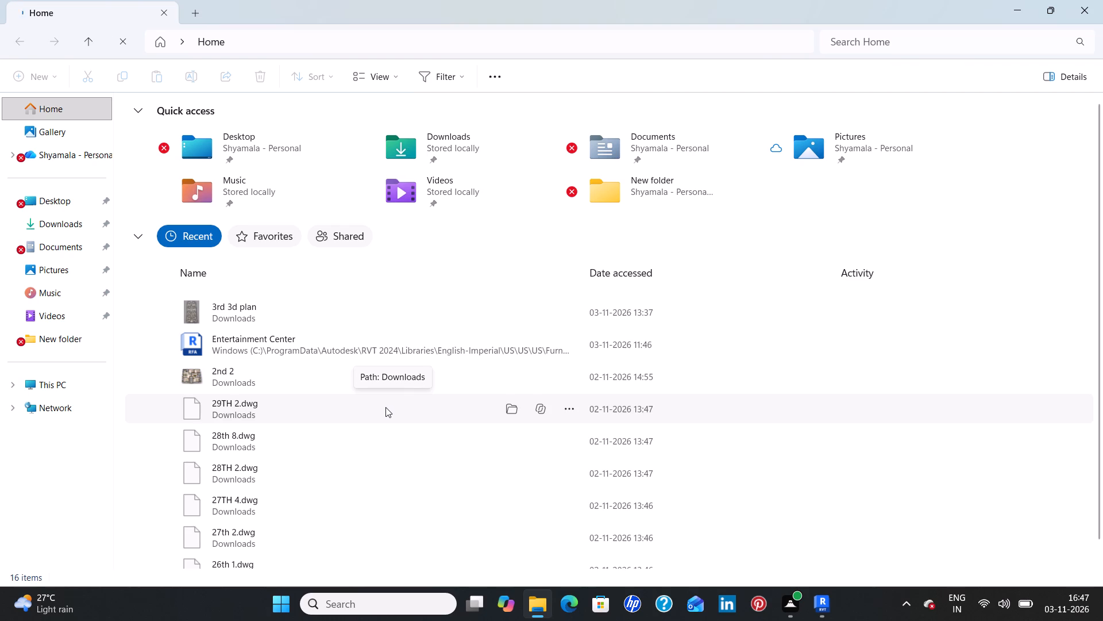
scroll(385, 407, down, 3)
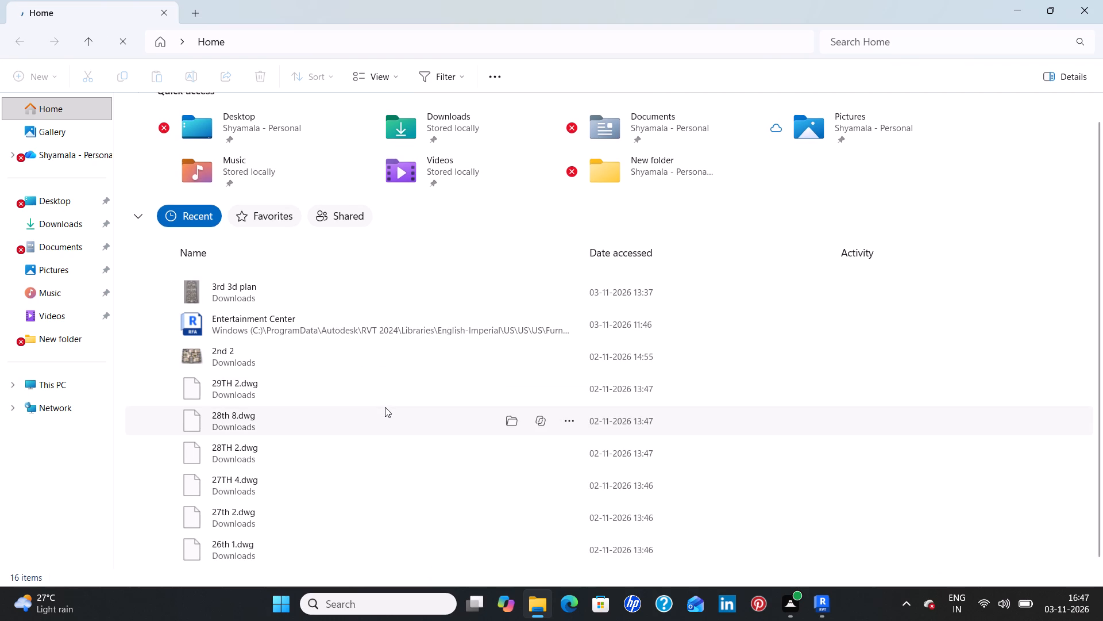
scroll(385, 407, down, 3)
scroll(384, 407, up, 3)
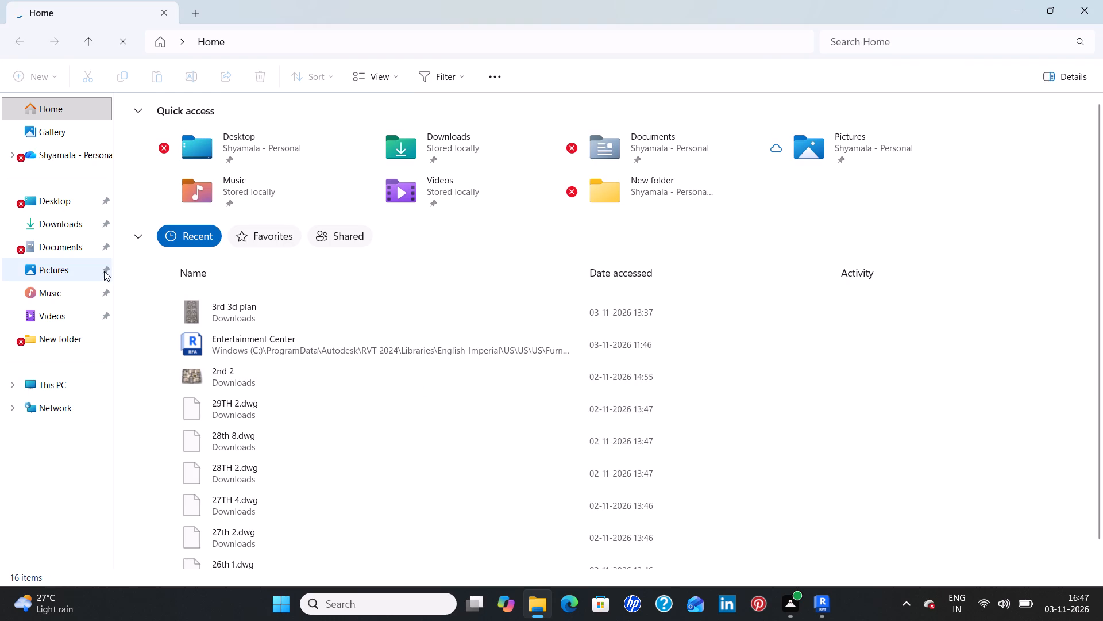
click(65, 244)
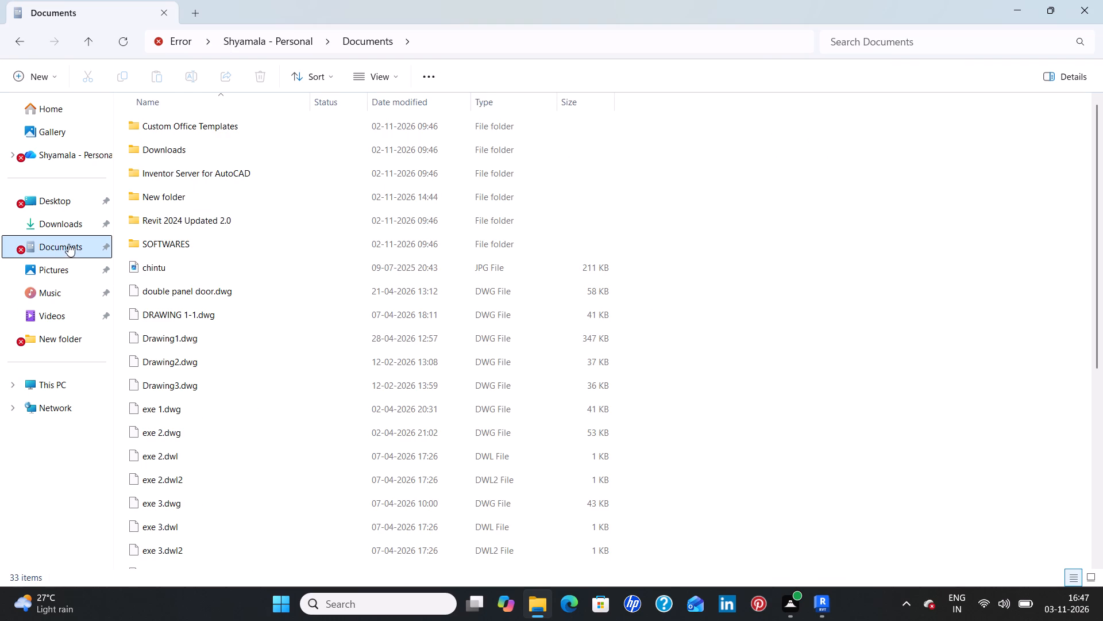
click(53, 224)
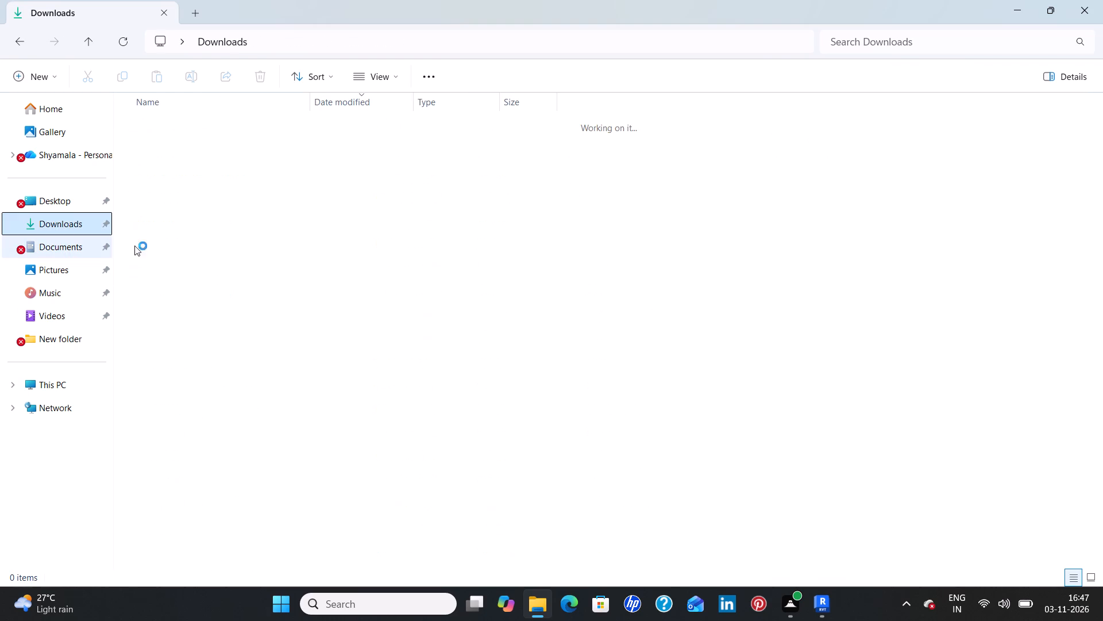
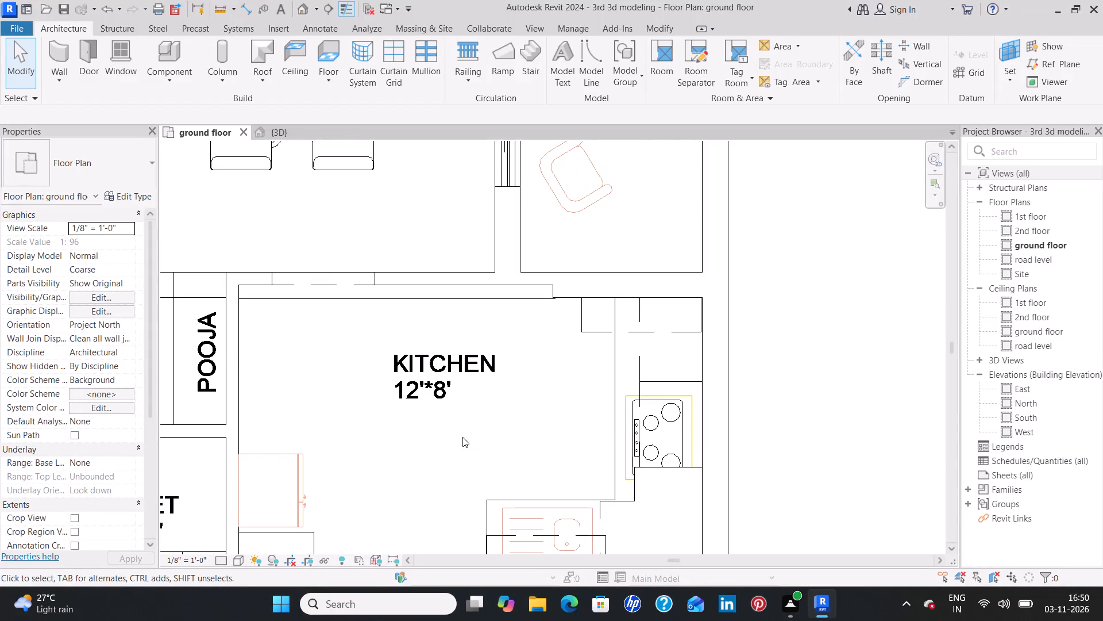
Place a copy of the 42" Upper Cabinet-Double Door-Wall on the drawing-room-side wall of the 12'1"*8' kitchen, near the stove corner.
scroll(426, 451, down, 1)
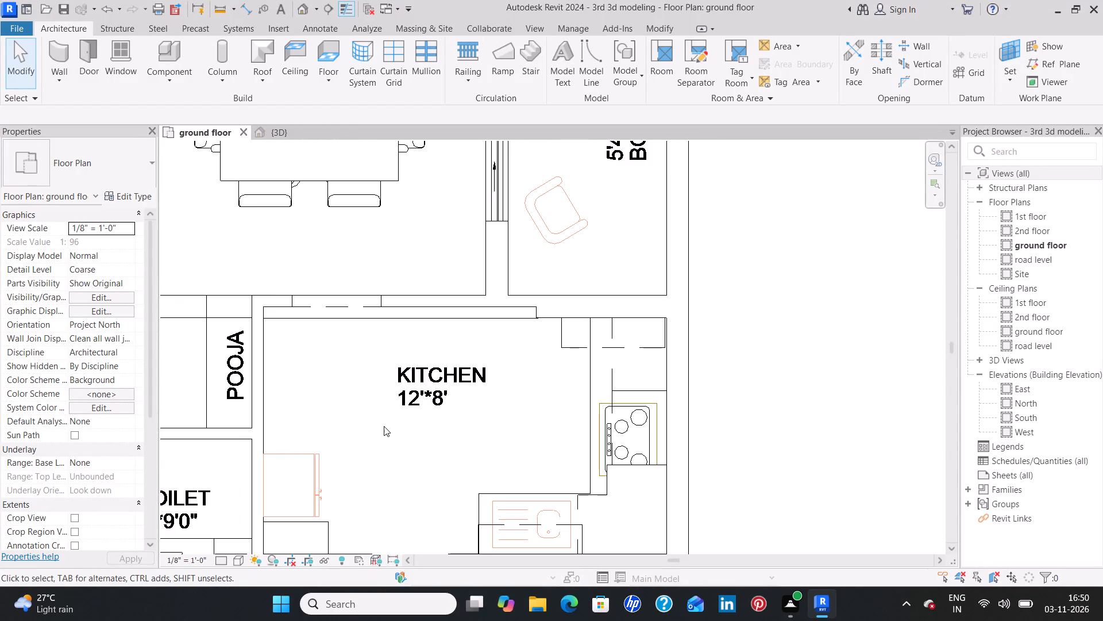
scroll(391, 408, down, 2)
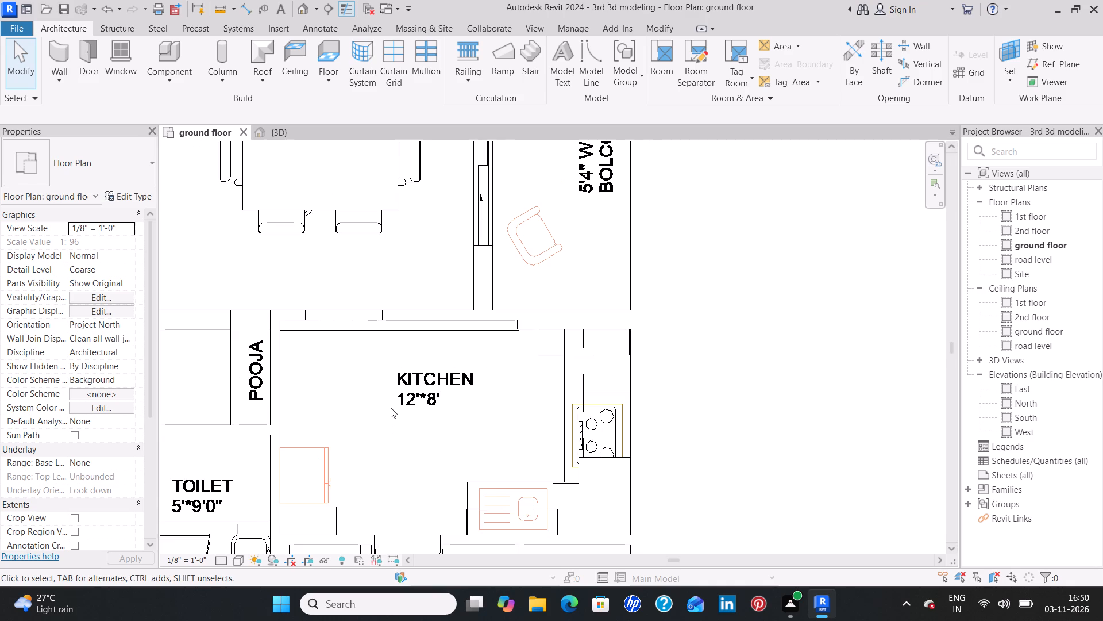
scroll(391, 416, down, 2)
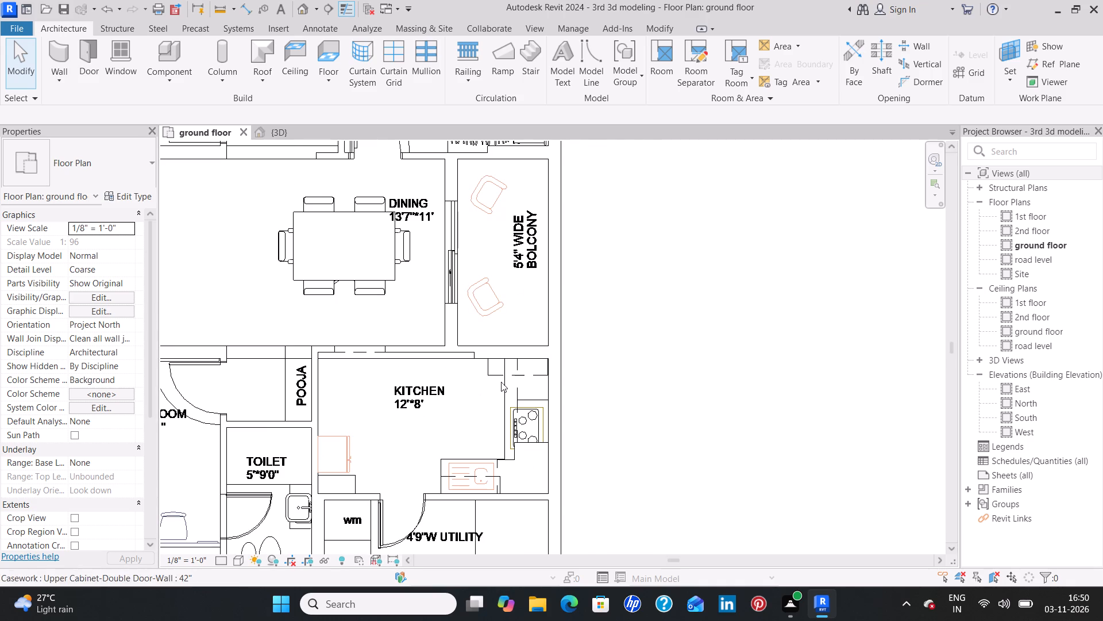
click(494, 370)
text(cs)
scroll(389, 441, down, 3)
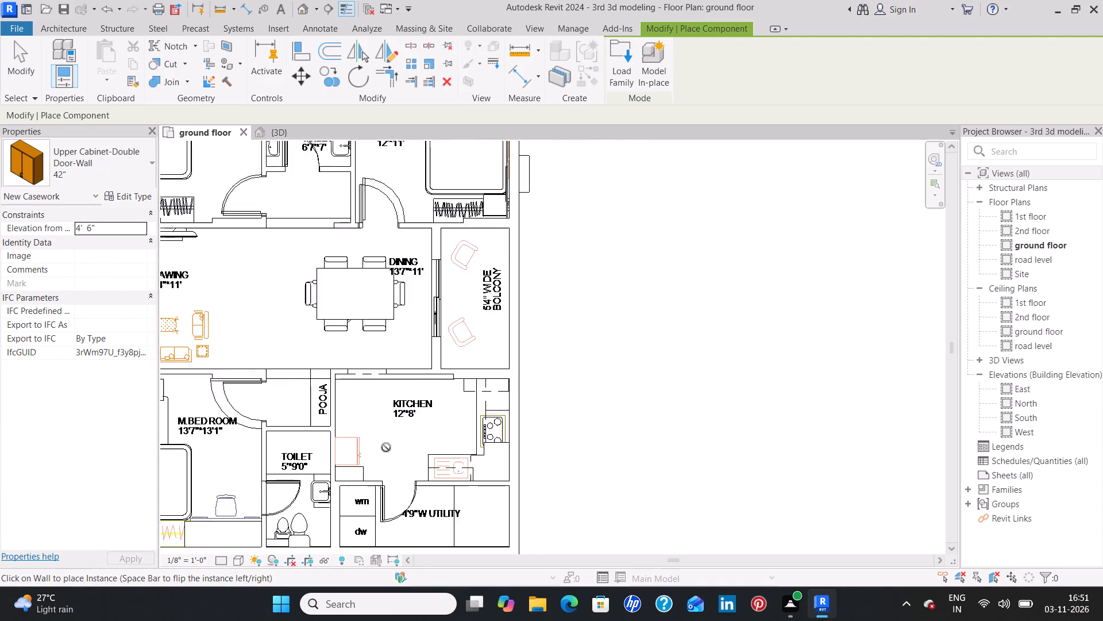
middle_drag(357, 513, 419, 253)
middle_drag(486, 489, 416, 266)
middle_drag(335, 472, 453, 339)
scroll(278, 360, up, 3)
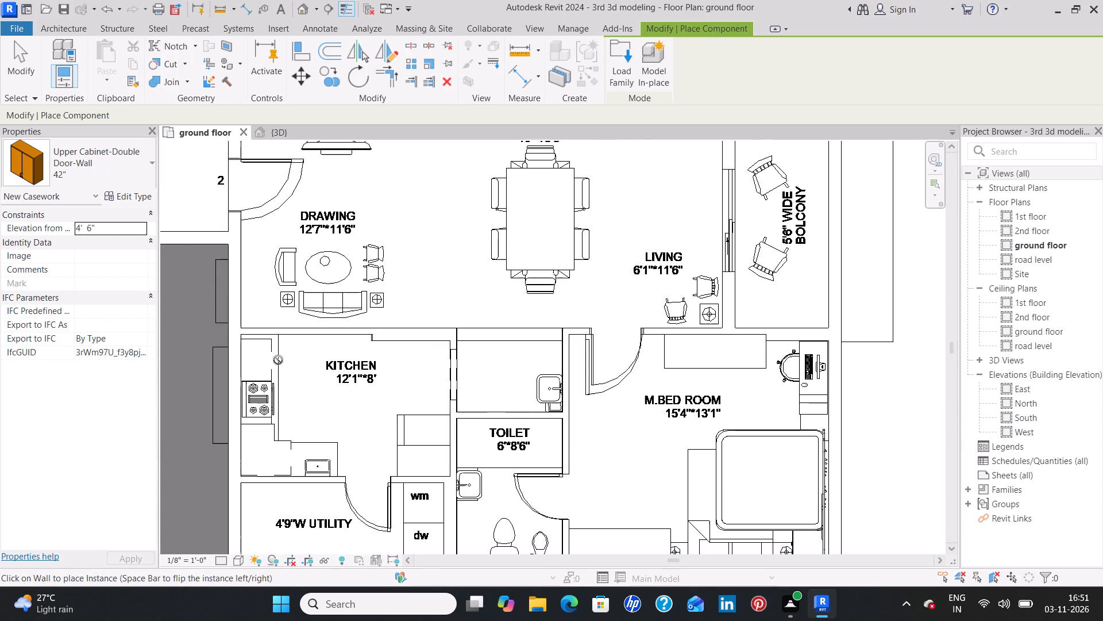
scroll(263, 363, up, 3)
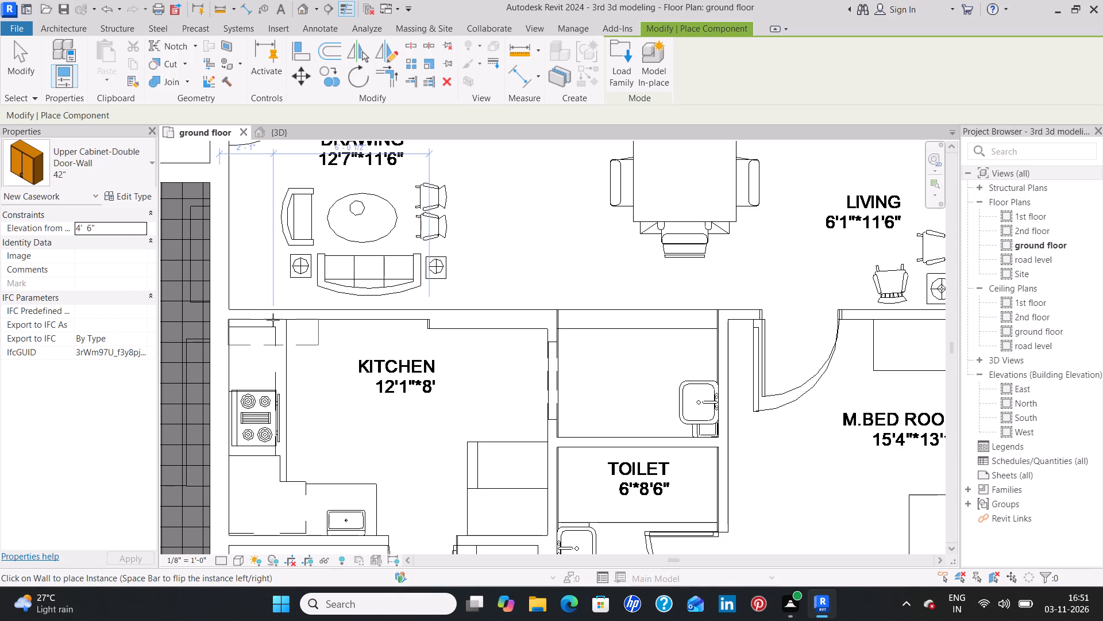
click(273, 320)
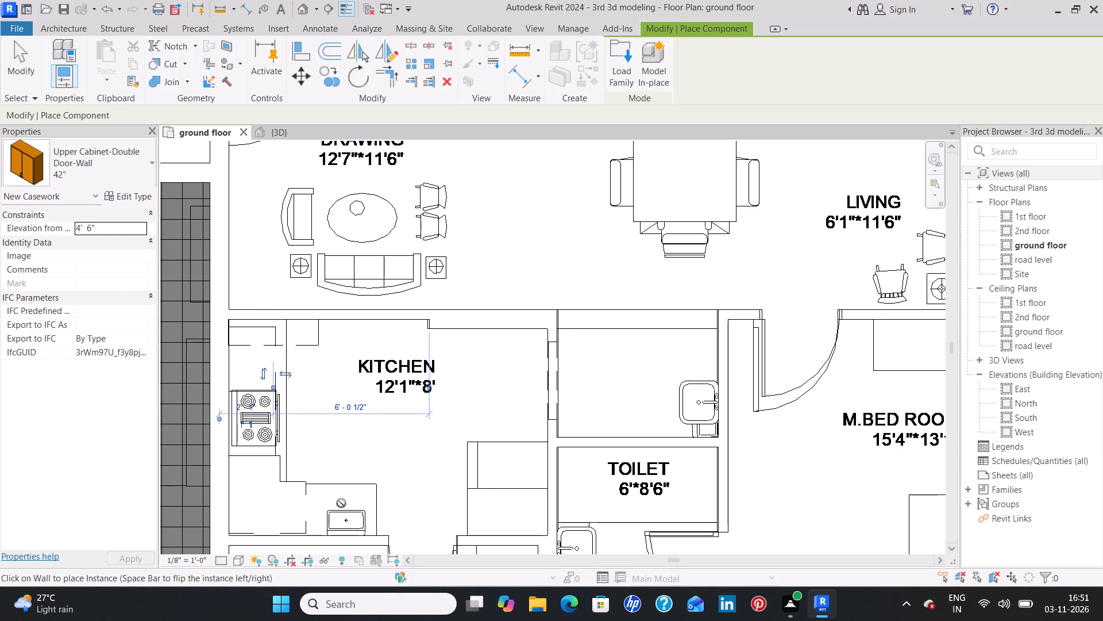
Place another 42" upper double-door cabinet on the utility-side wall above the sink in the same kitchen.
click(331, 536)
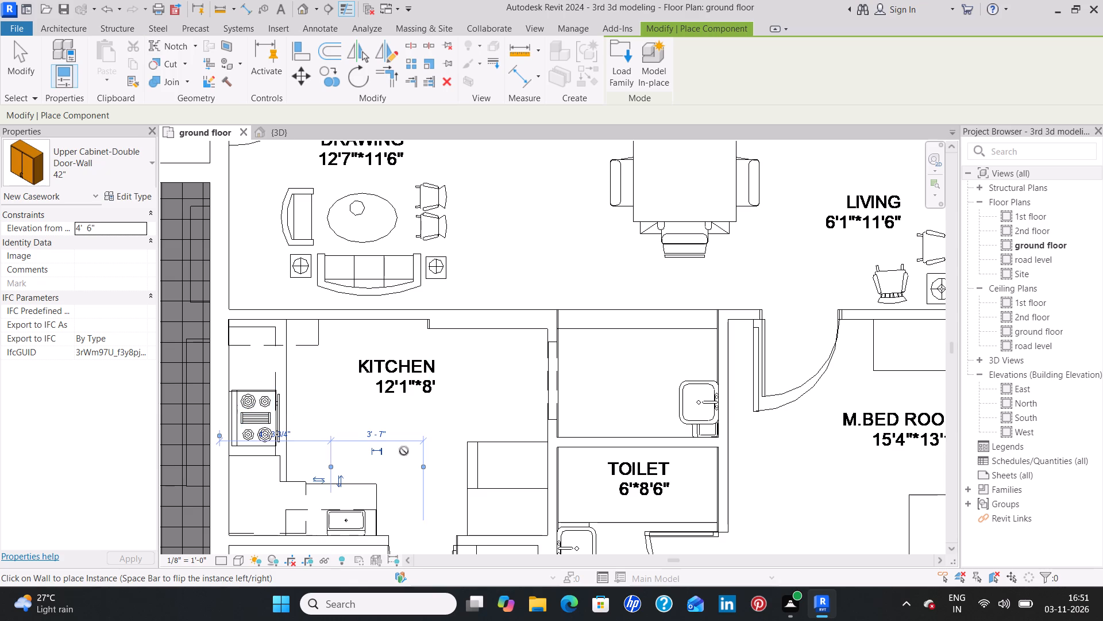
key(Escape)
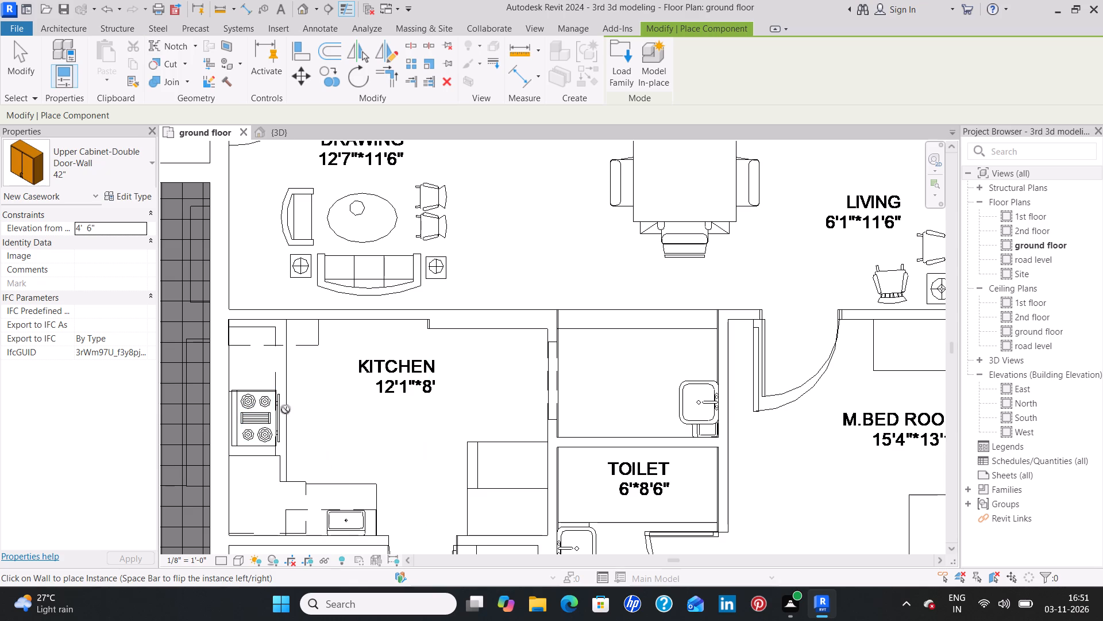
key(Escape)
Duplicate the drawing-room-side cabinet's type as 42" 3 and set its width to 7'.
click(318, 333)
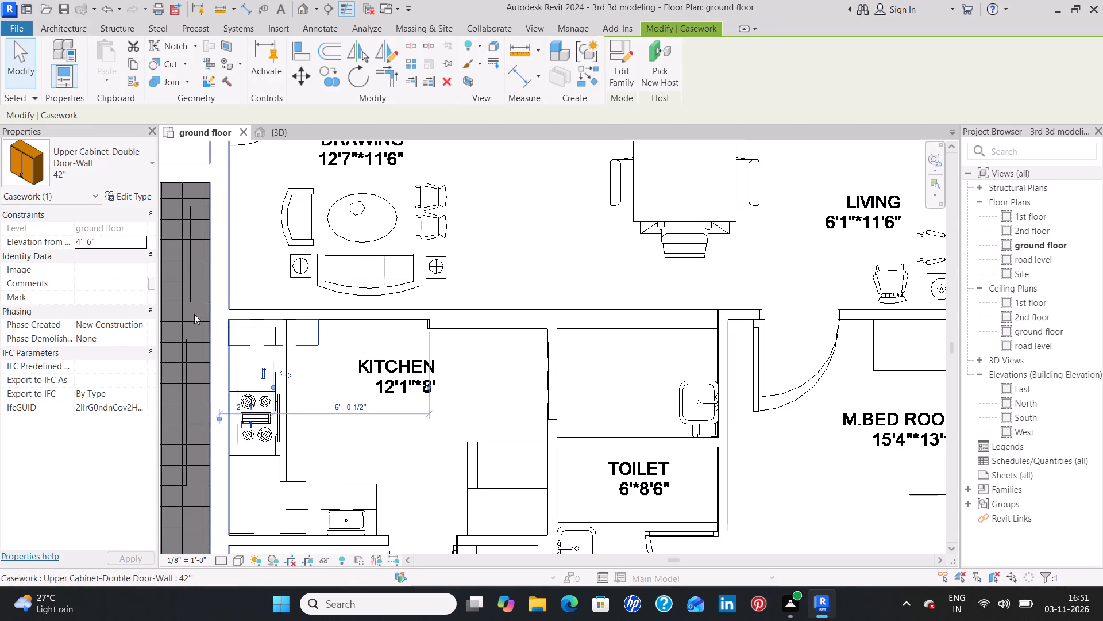
click(139, 191)
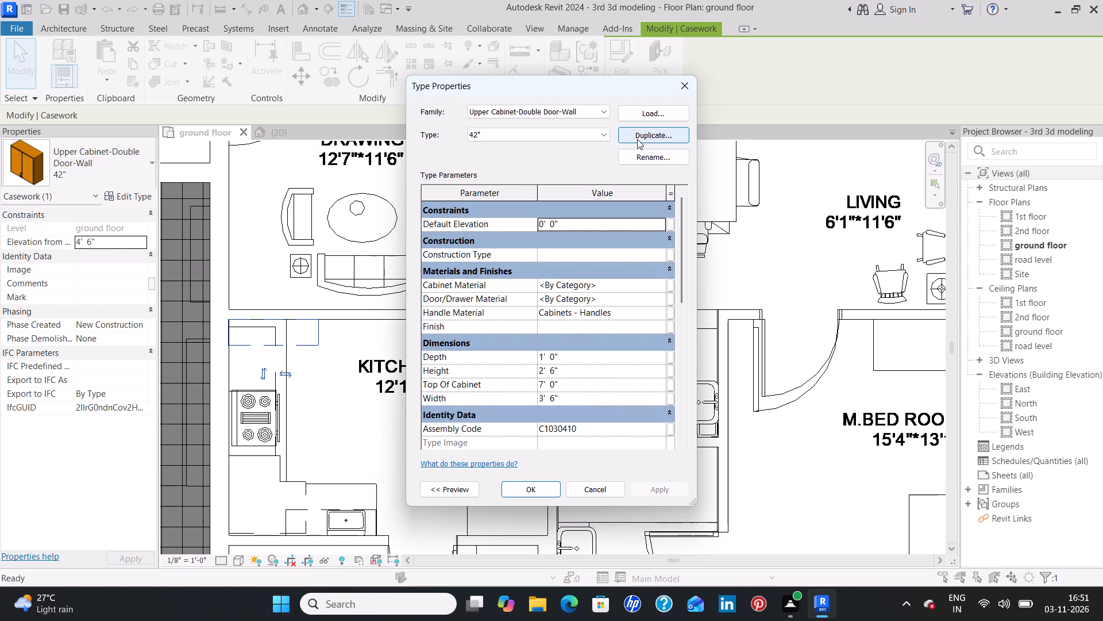
click(638, 137)
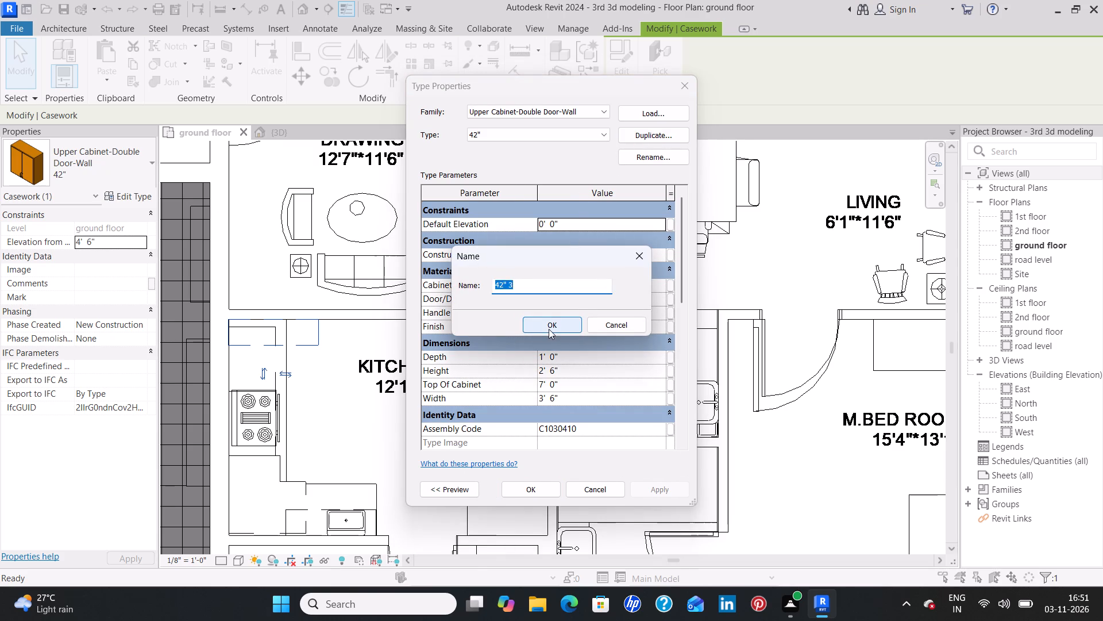
click(549, 329)
click(572, 400)
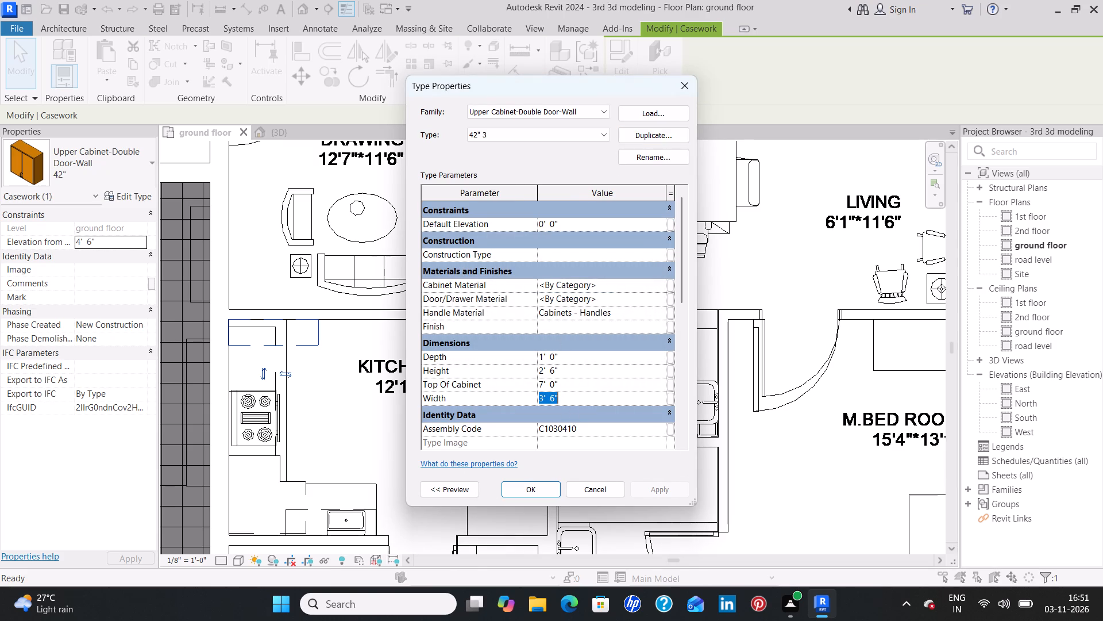
key(BackSpace)
text(7')
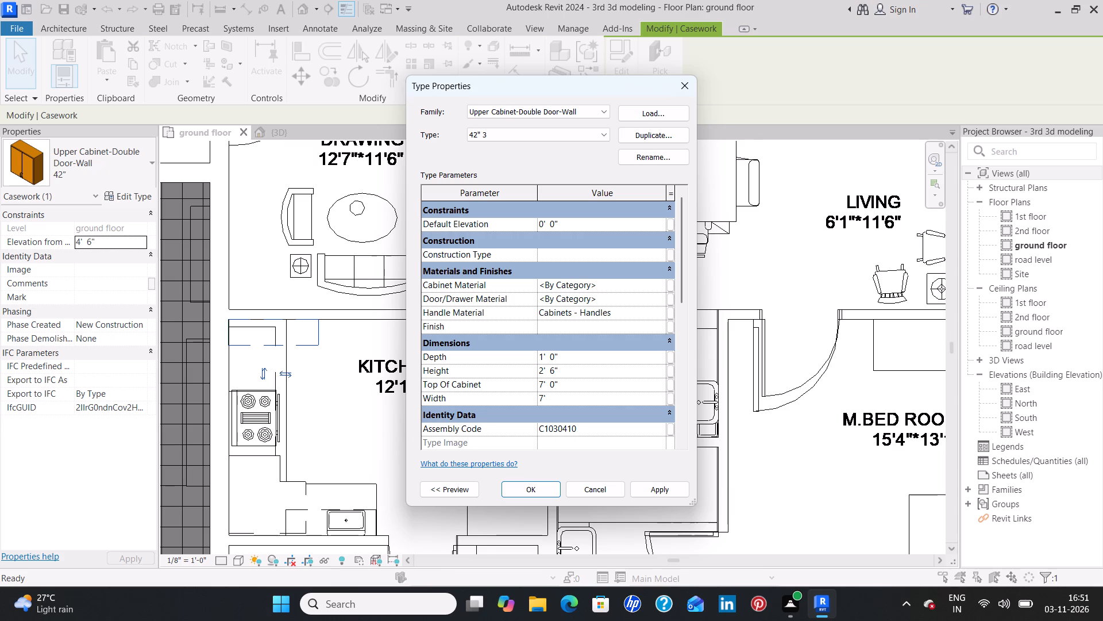
click(660, 487)
click(538, 490)
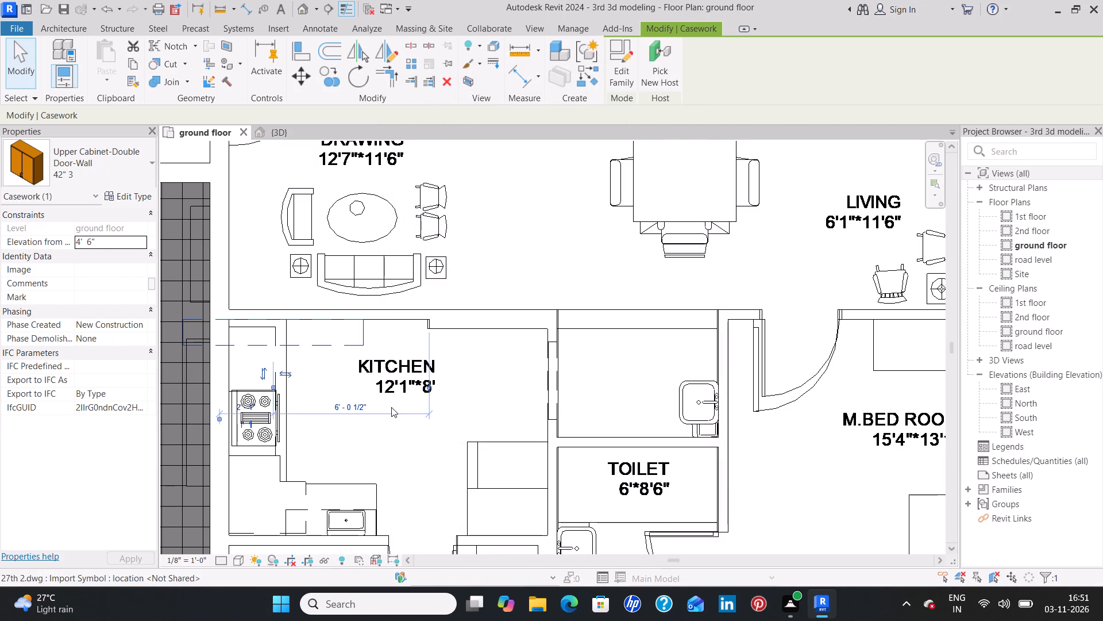
Nudge the widened cabinet along its wall until its stove-side end lines up with the kitchen's inner wall face.
key(Right)
key(Right)
key(Right)
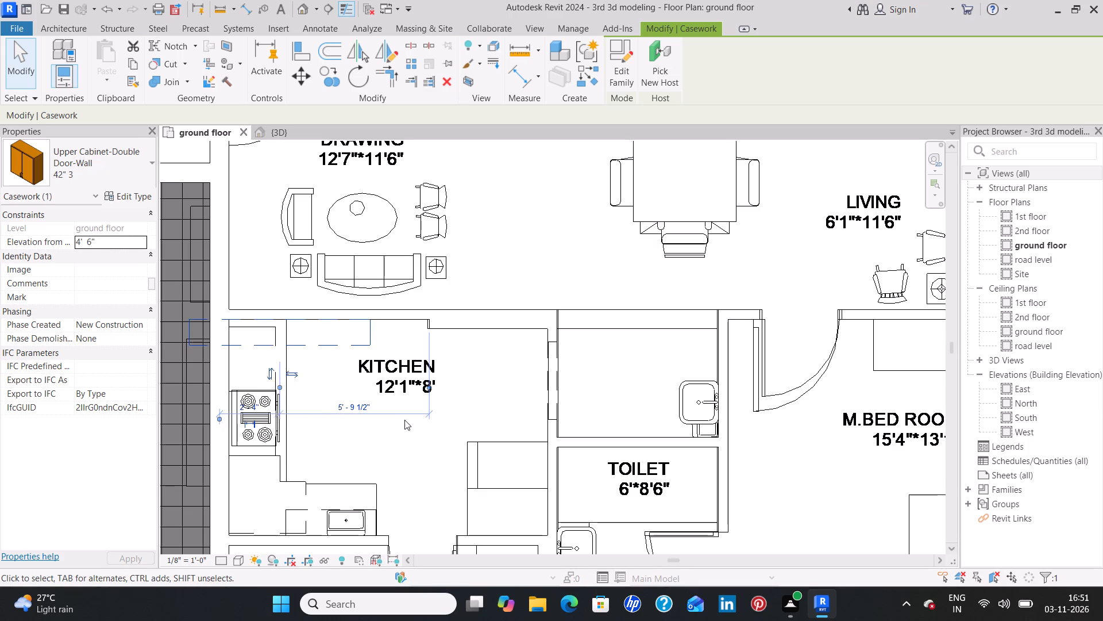
key(Right)
key(Right)
key(Right)
key(Right)
key(Right)
key(Right)
key(Right)
key(Right)
key(Right)
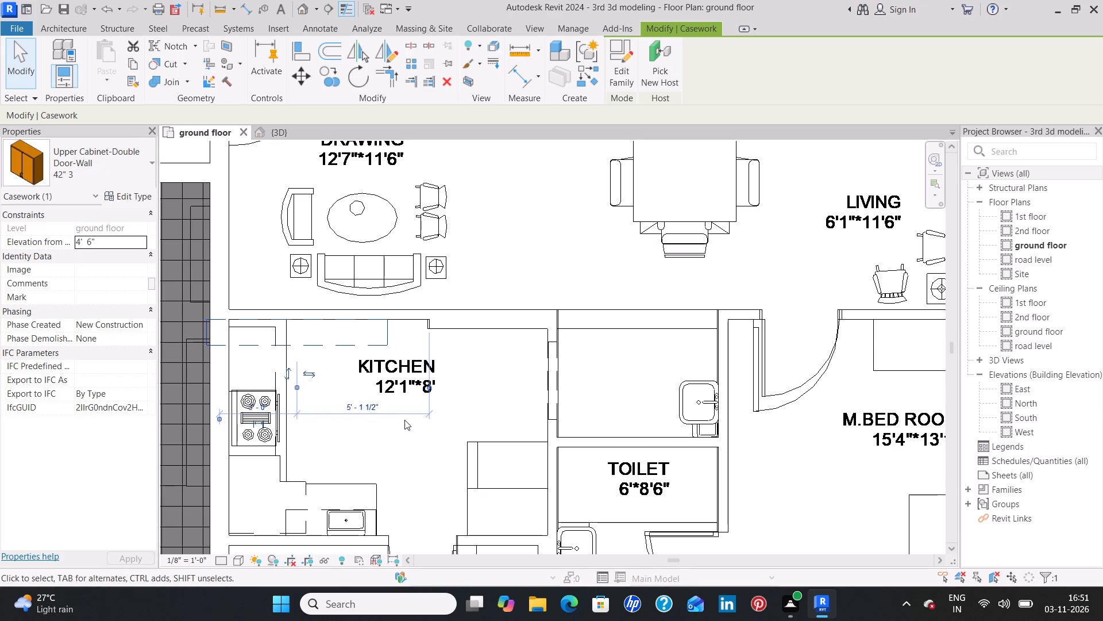
key(Right)
key(Right)
key(Right)
key(Right)
key(Right)
key(Right)
key(Right)
key(Right)
key(Right)
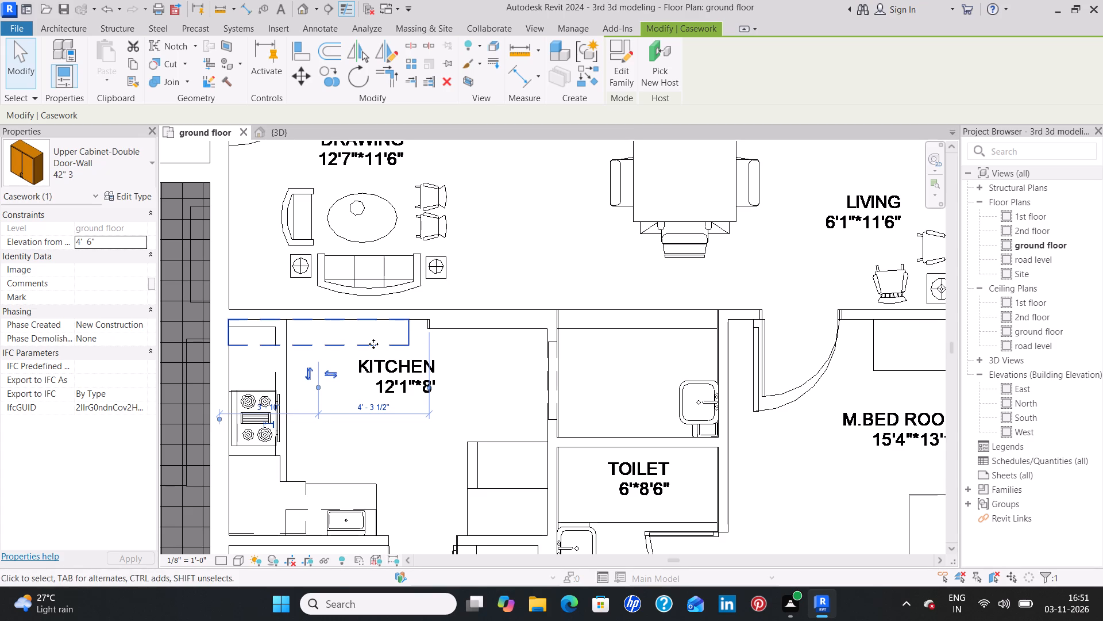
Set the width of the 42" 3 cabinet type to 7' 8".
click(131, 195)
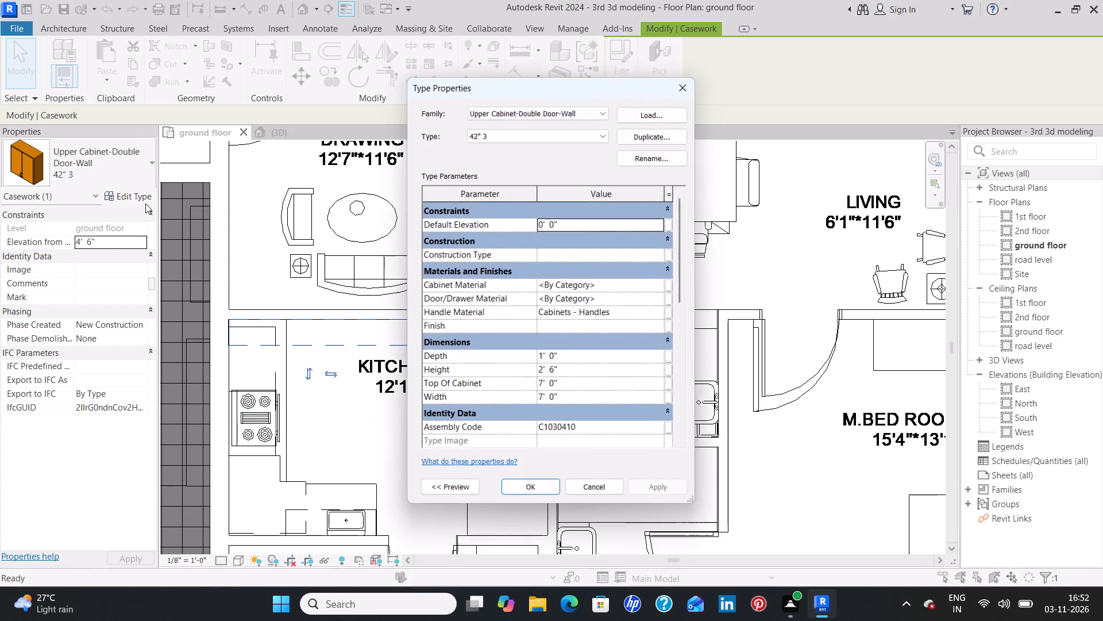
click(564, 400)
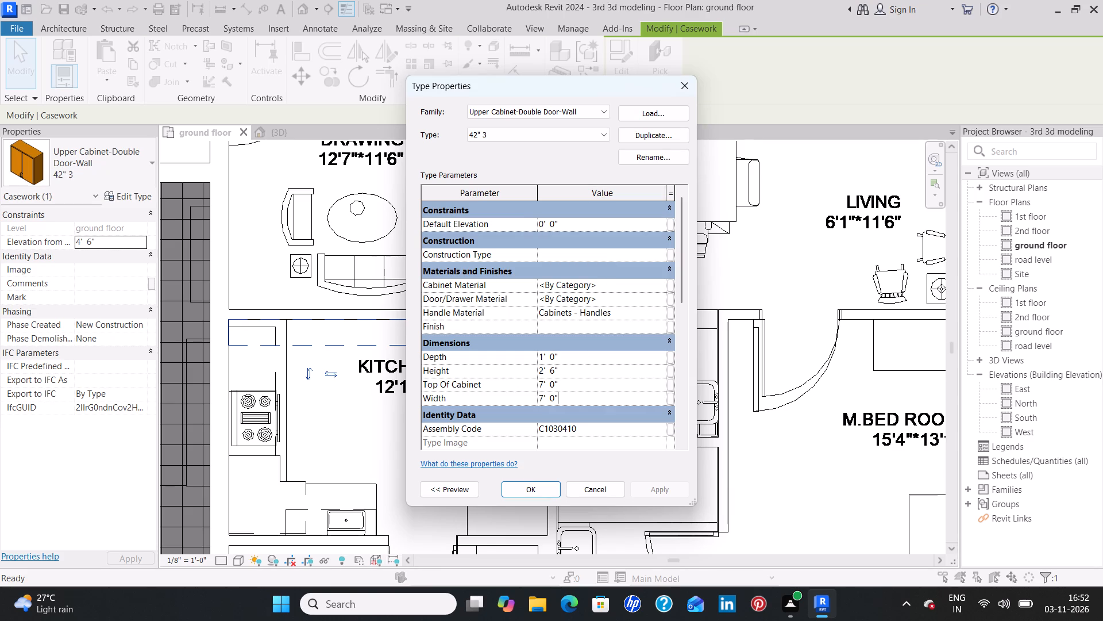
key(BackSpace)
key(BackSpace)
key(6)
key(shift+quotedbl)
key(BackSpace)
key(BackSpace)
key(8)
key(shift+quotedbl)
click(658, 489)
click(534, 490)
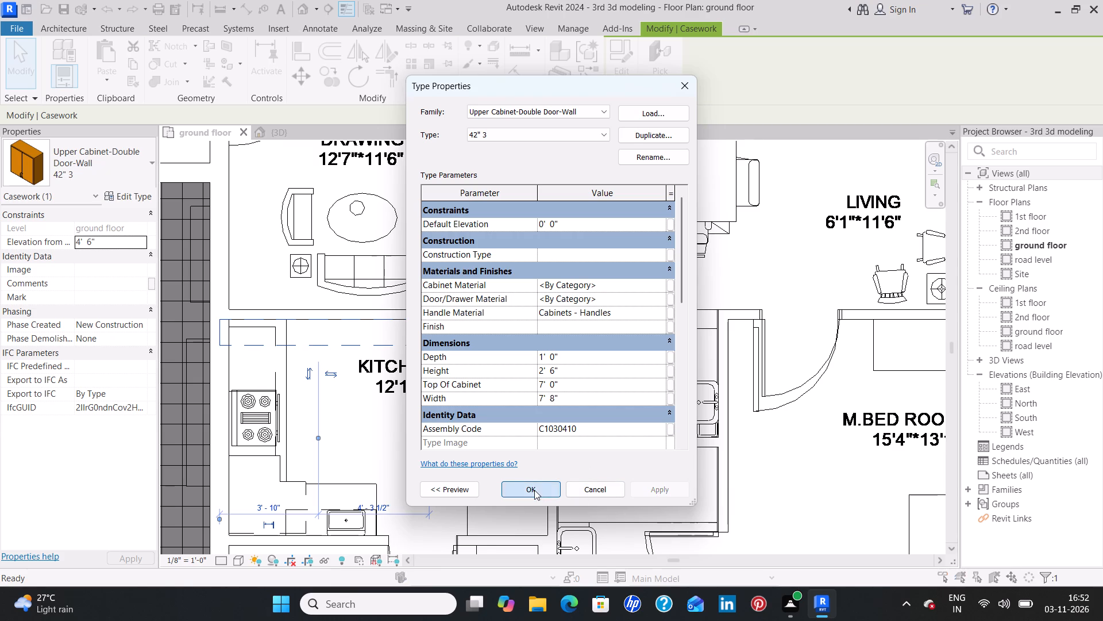
Nudge the cabinet along the wall away from the stove side to realign its end with the kitchen's inner wall face.
key(Right)
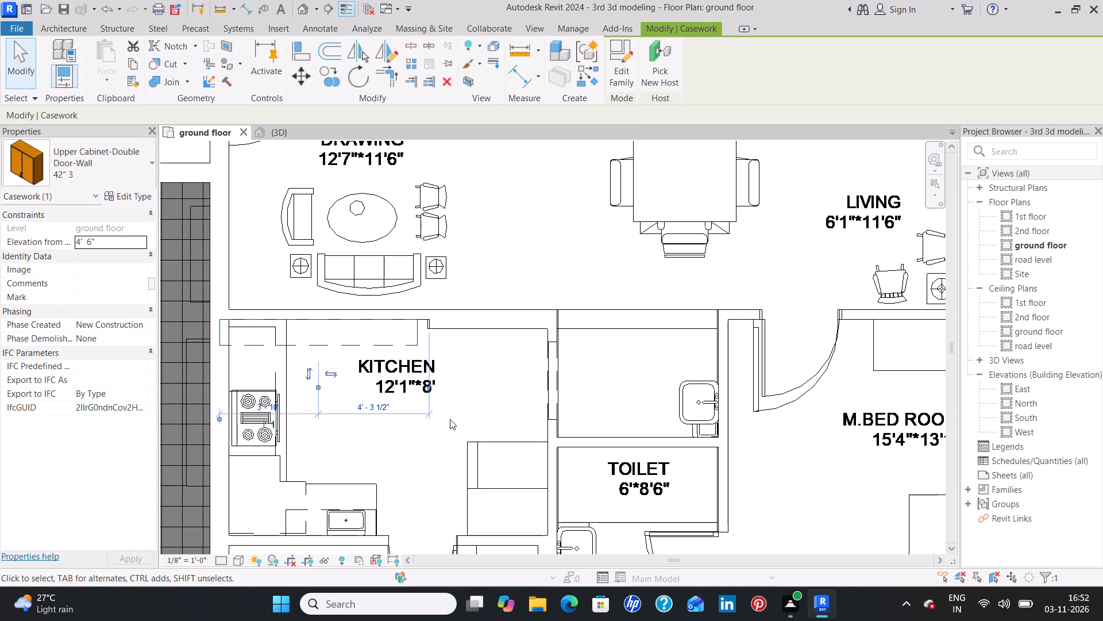
key(Right)
key(Right)
key(Right)
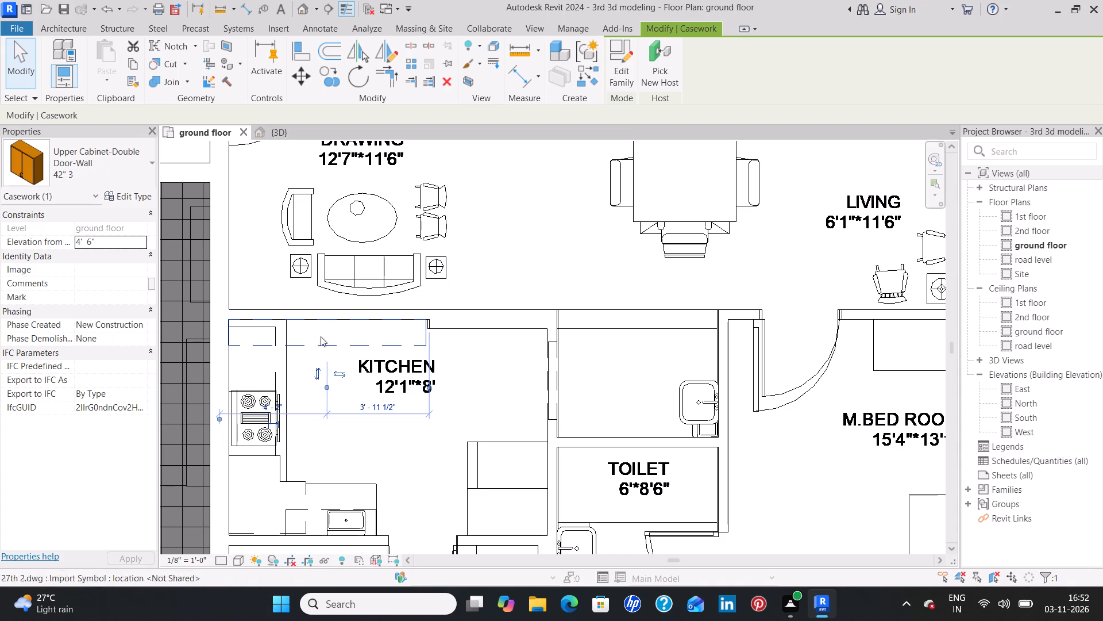
Set the 42" 3 cabinet type's width to 7' 9" and nudge it to fit between the stove-side wall and the wall jog.
click(139, 198)
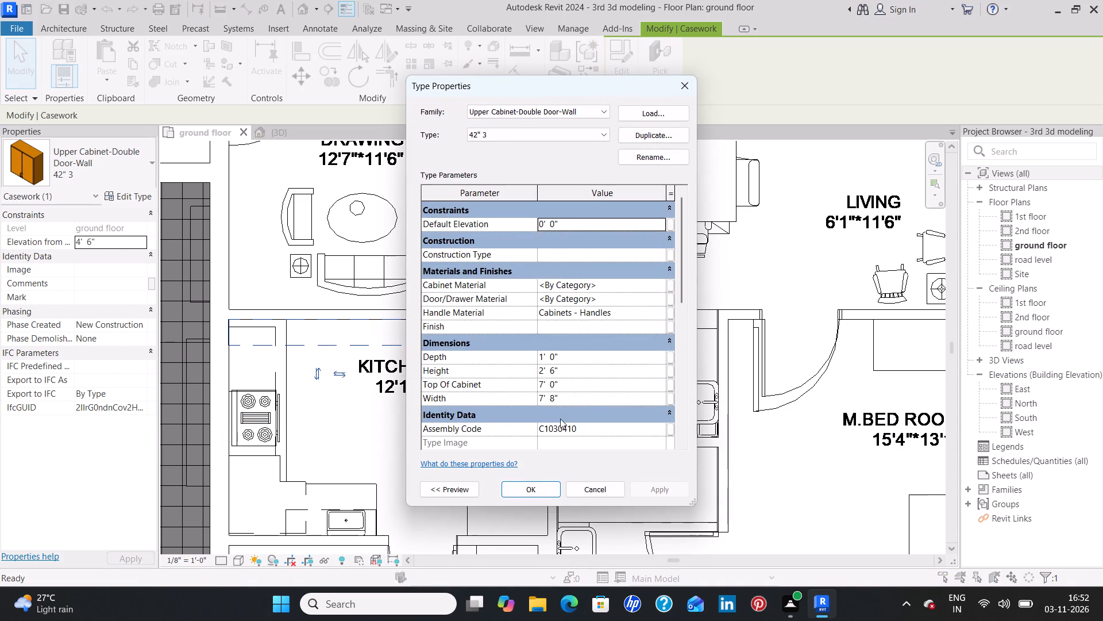
click(581, 398)
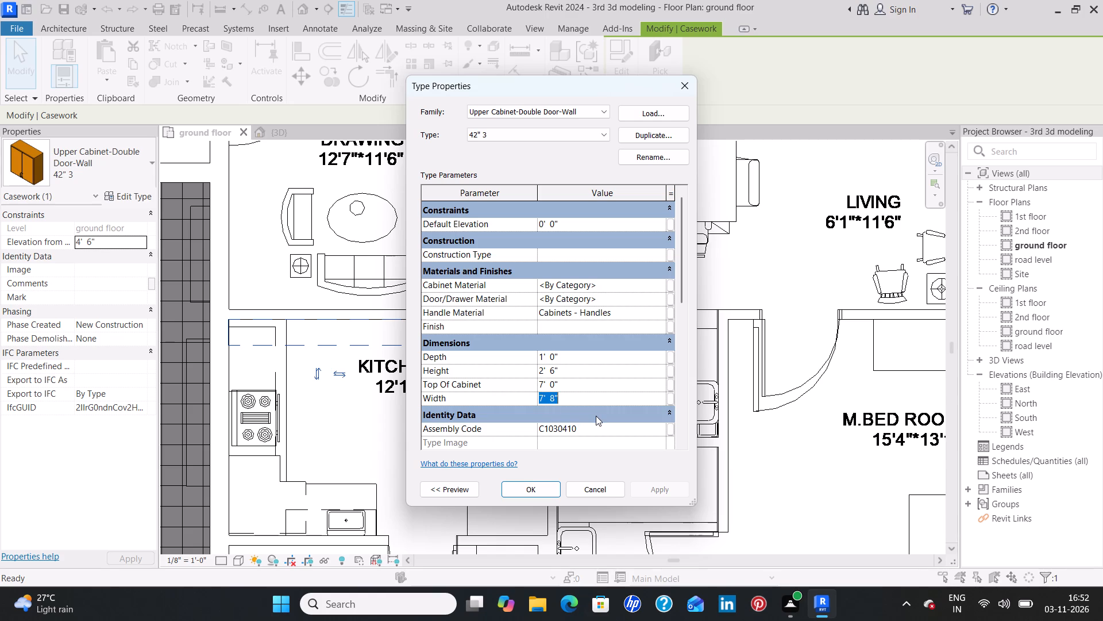
key(BackSpace)
text(7'9)
key(shift+quotedbl)
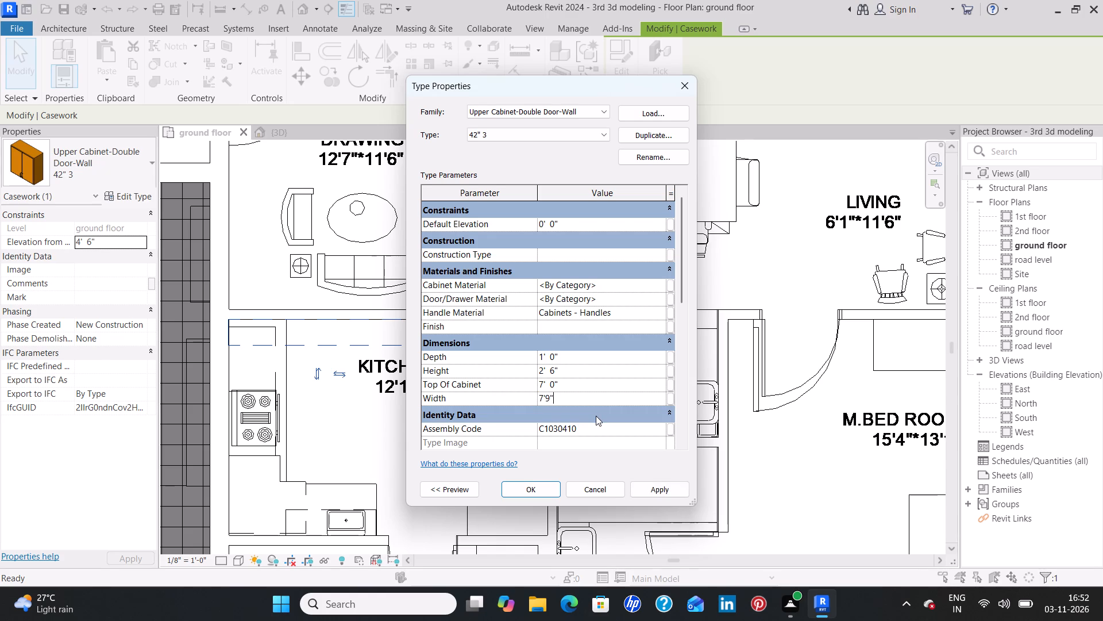
click(673, 495)
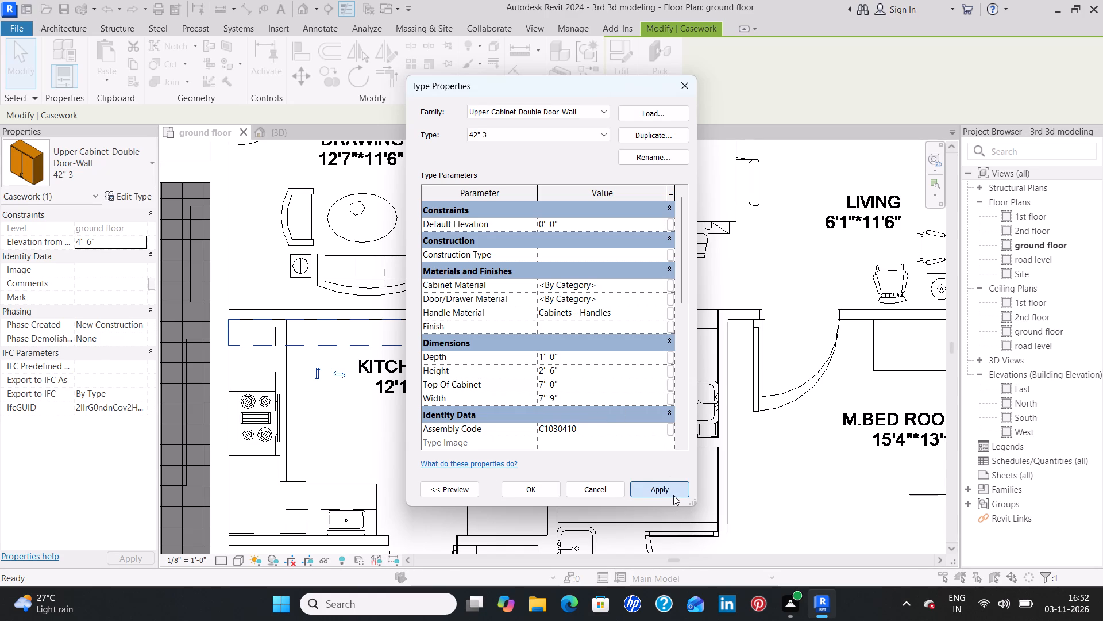
click(530, 489)
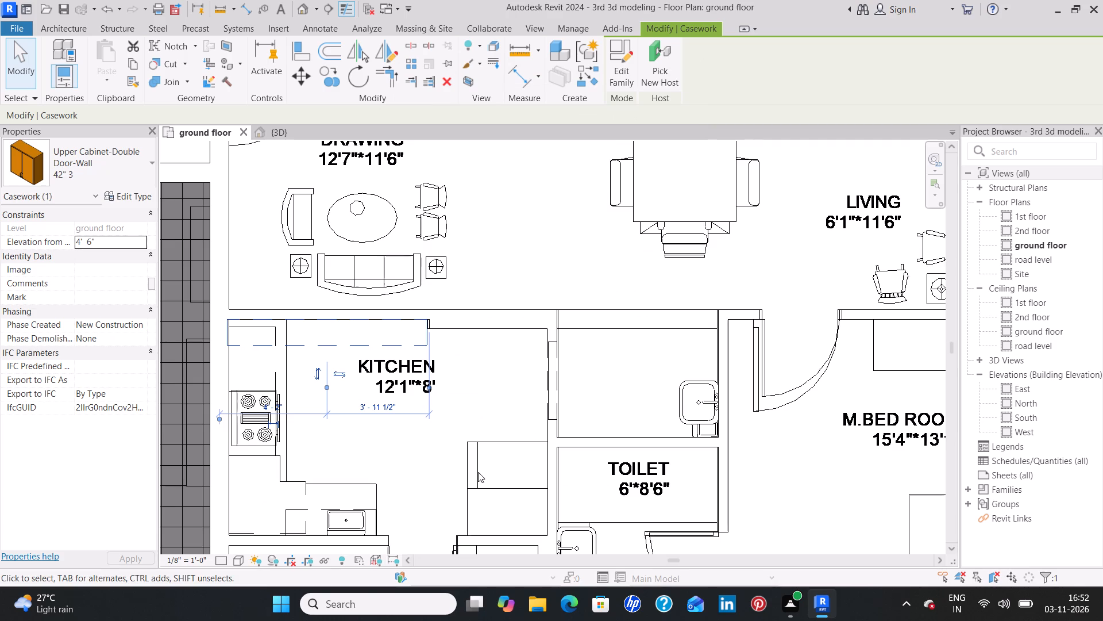
key(Right)
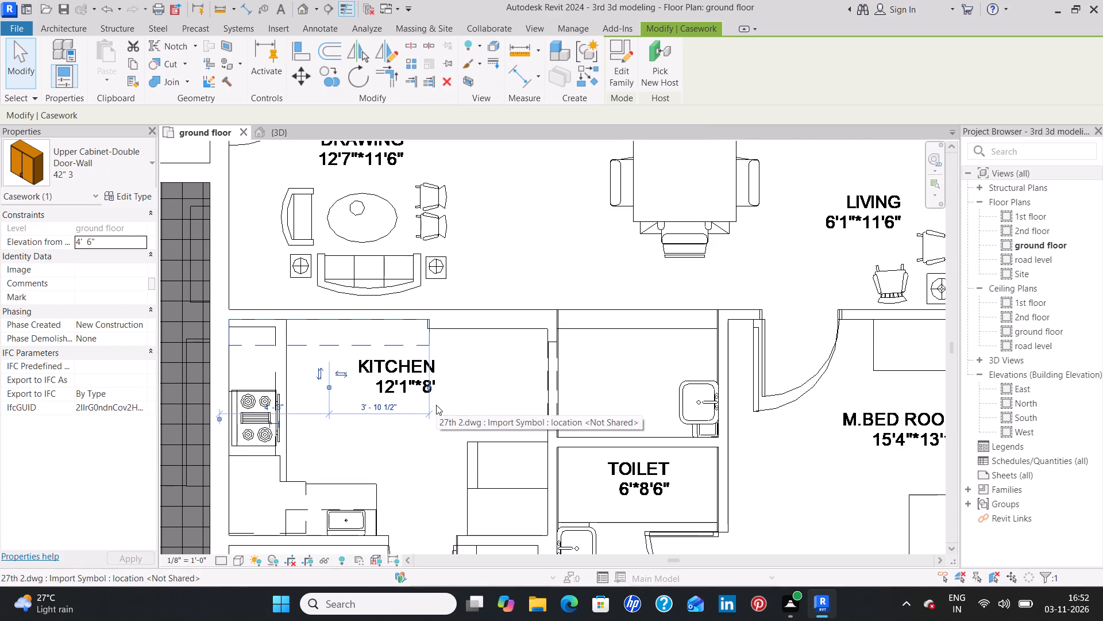
Place a matching 42" Upper Cabinet-Double Door-Wall above the sink on the utility-side wall of unit 3's kitchen.
click(527, 384)
scroll(334, 441, down, 3)
middle_drag(333, 441, 331, 421)
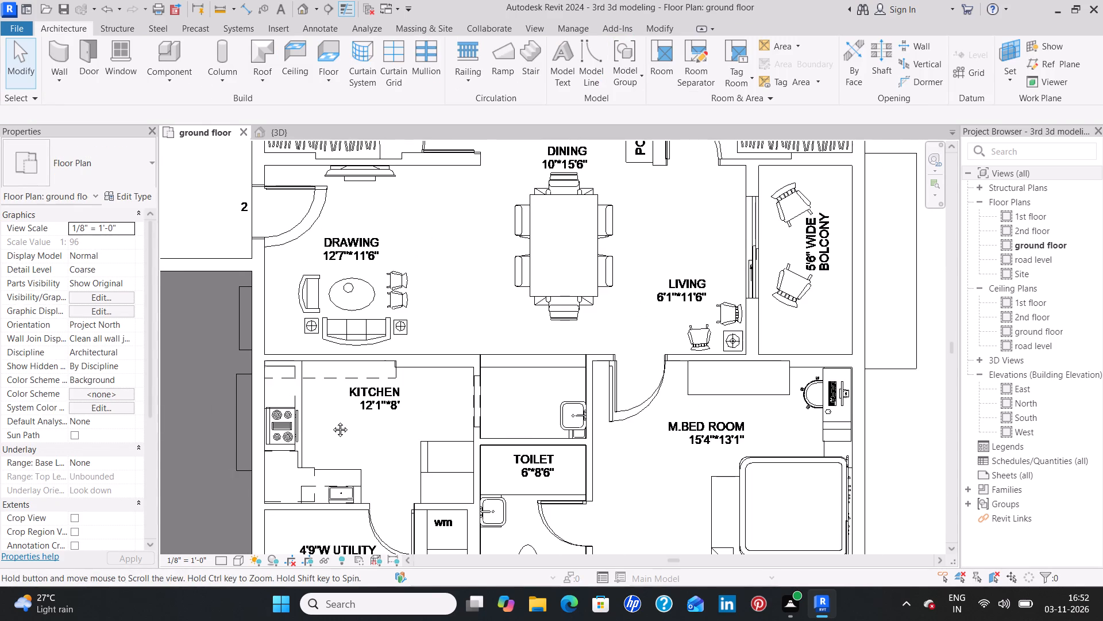
middle_drag(331, 421, 324, 365)
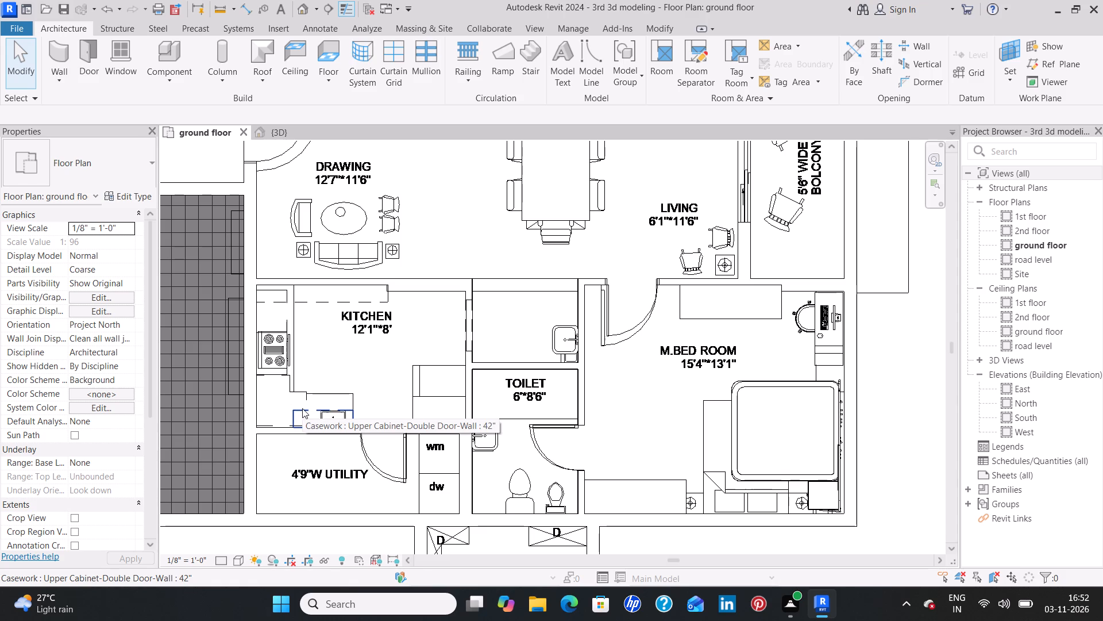
click(302, 408)
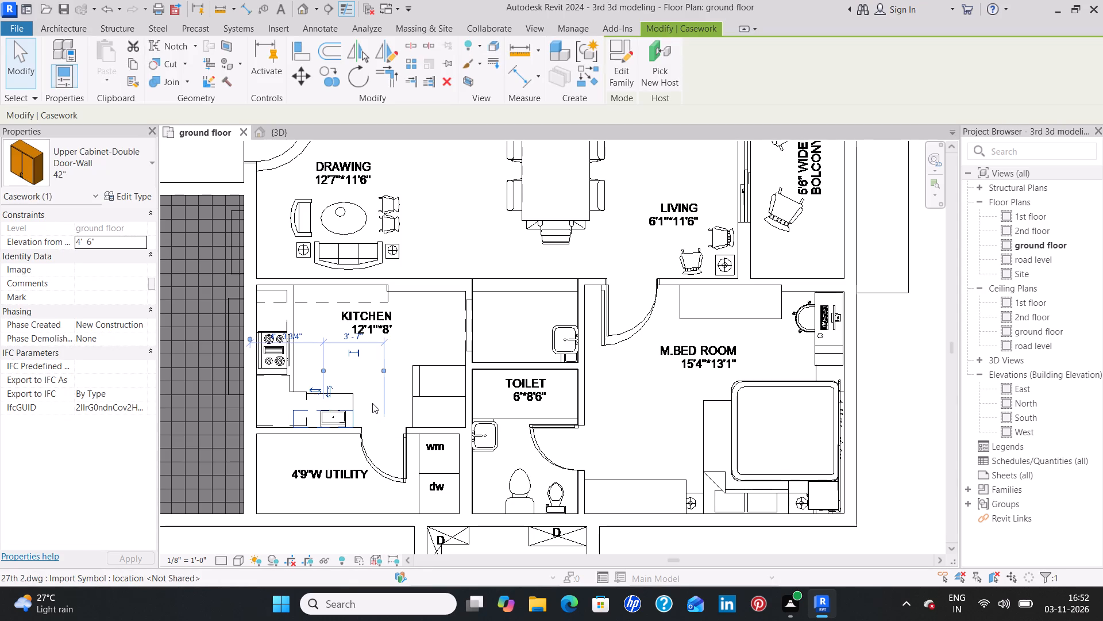
text(cs)
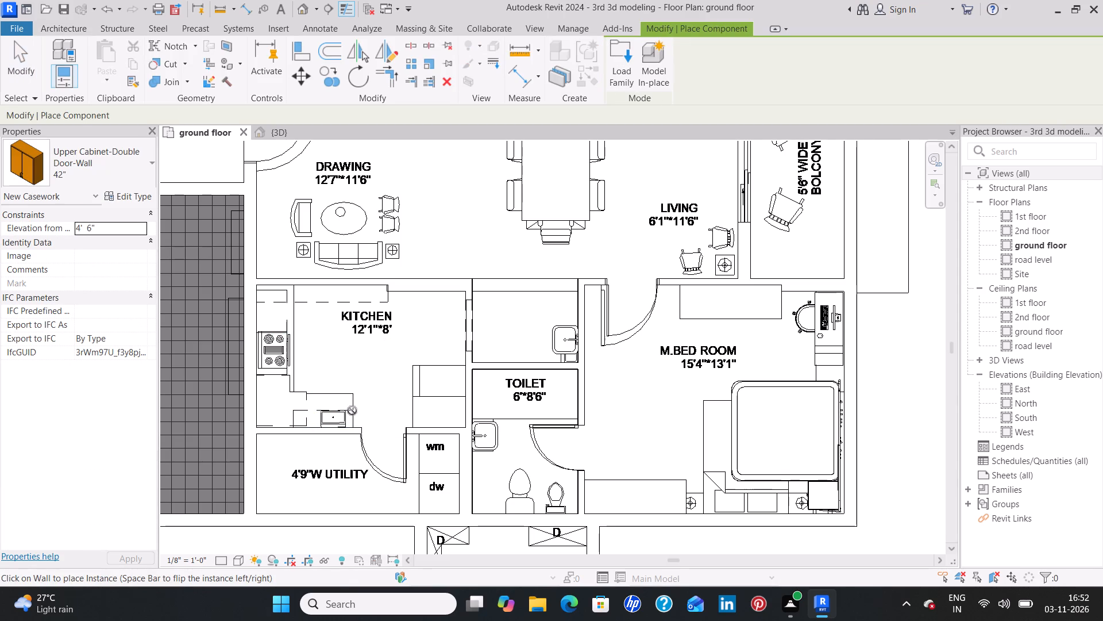
scroll(722, 415, down, 3)
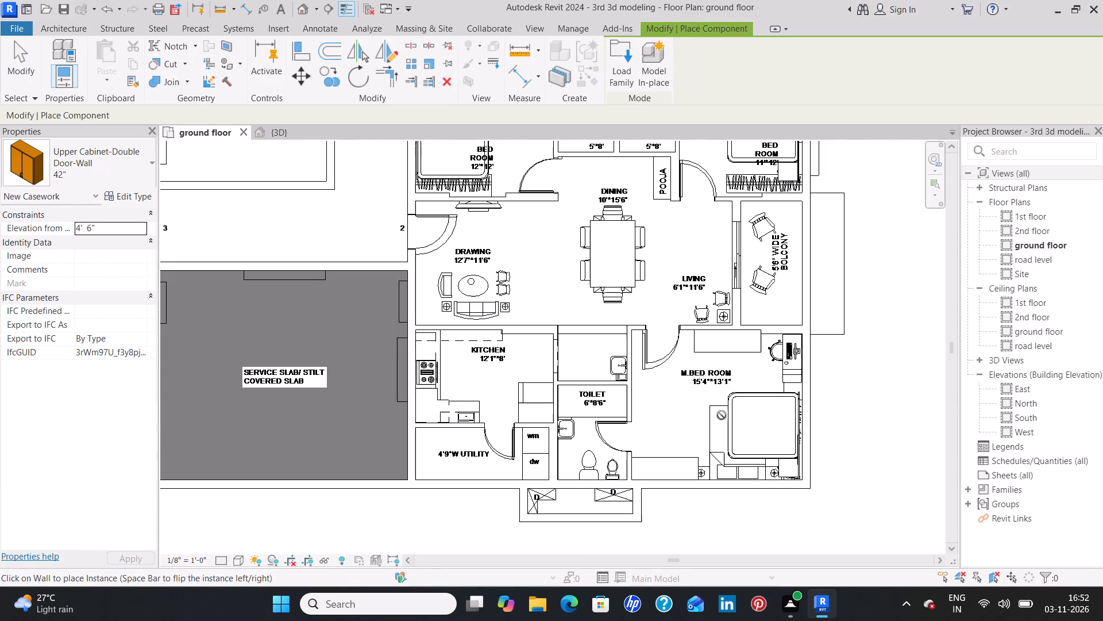
middle_drag(838, 403, 892, 409)
middle_drag(265, 430, 601, 429)
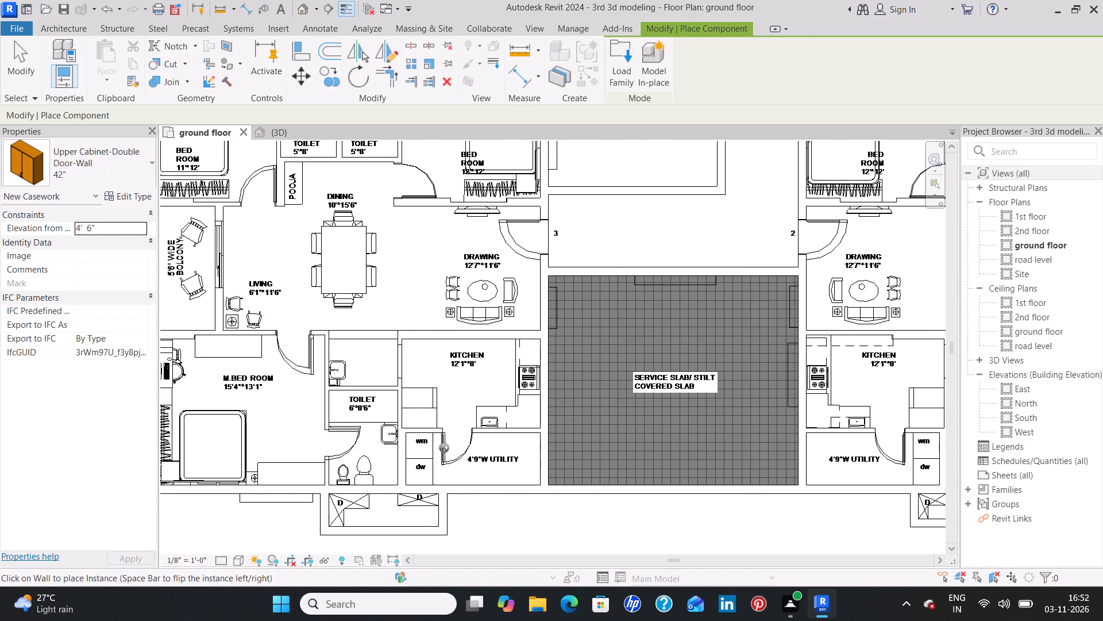
scroll(507, 426, up, 6)
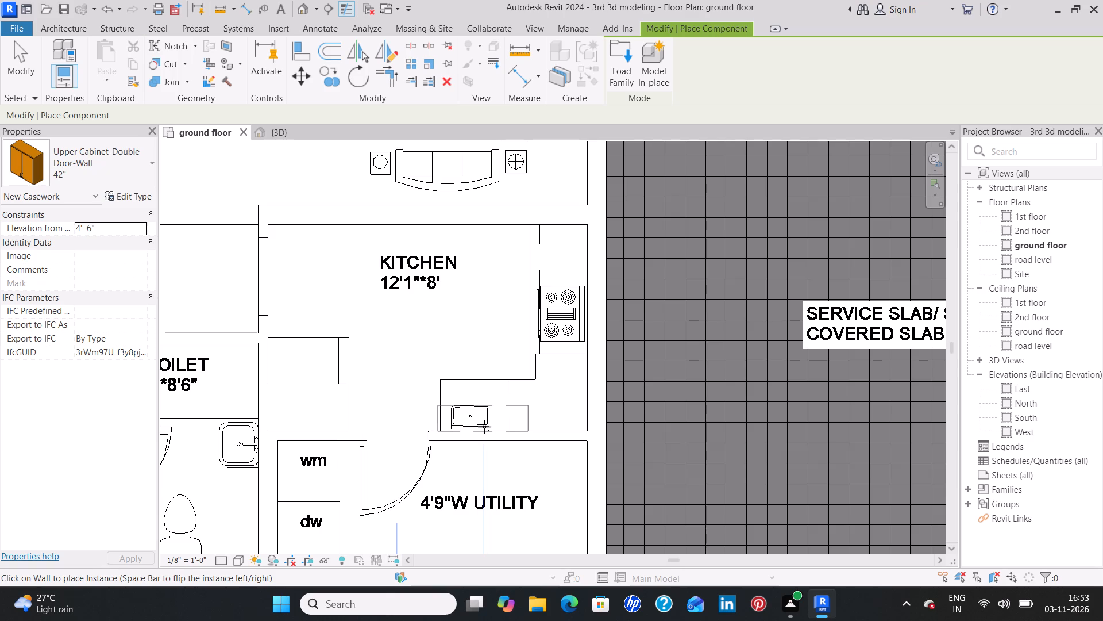
click(486, 427)
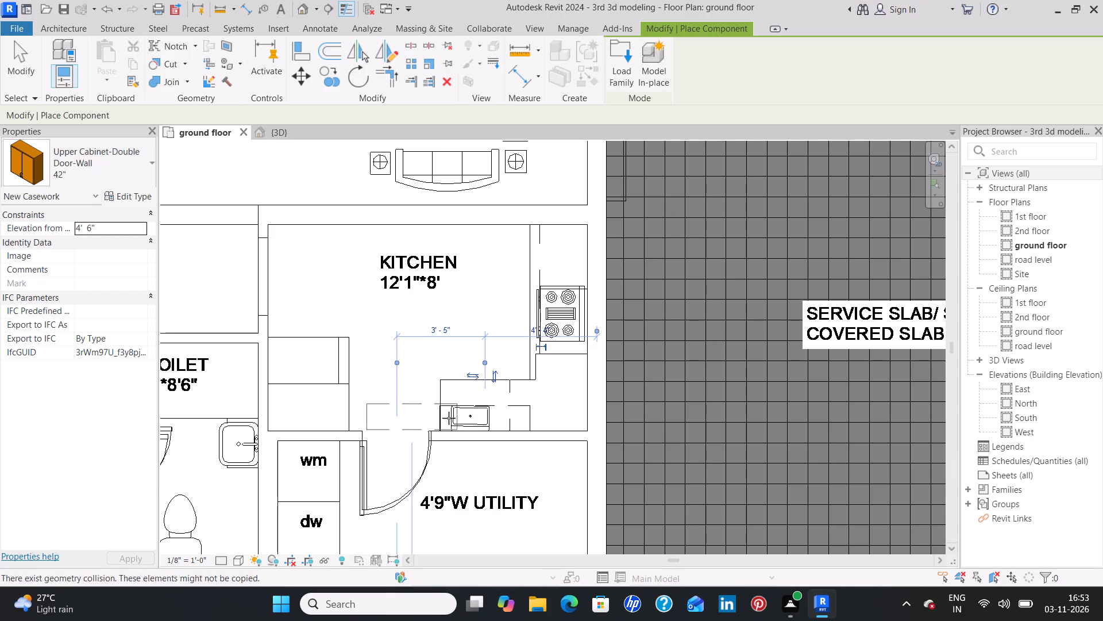
key(Escape)
key(Escape)
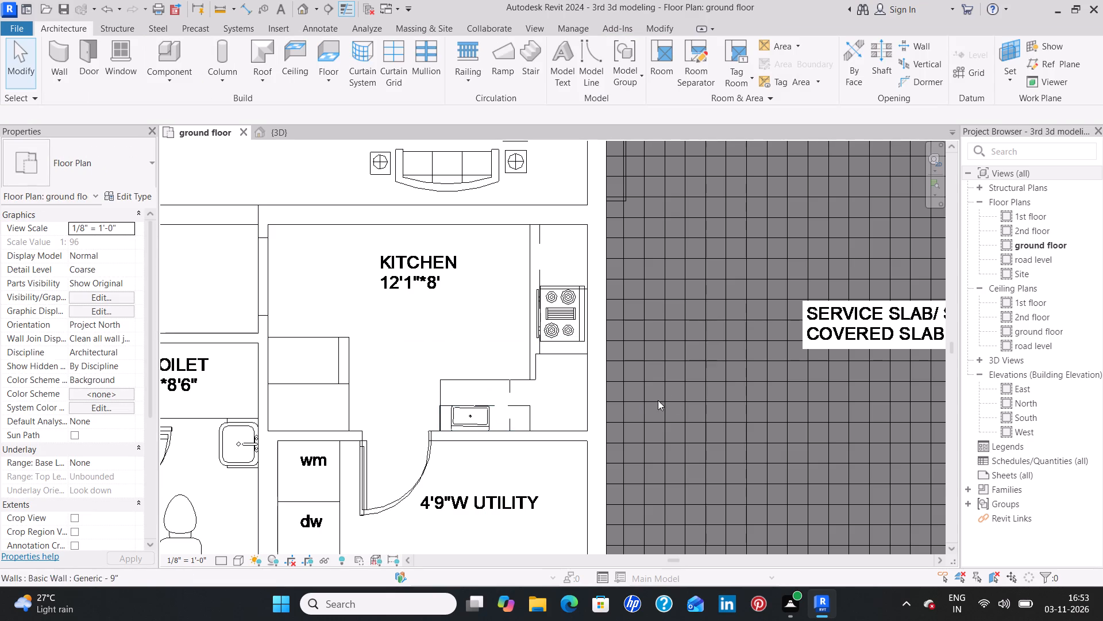
Place a matching 42" 3 upper double-door cabinet on the drawing-room-side wall of unit 3's kitchen.
scroll(704, 382, down, 4)
middle_drag(704, 381, 358, 480)
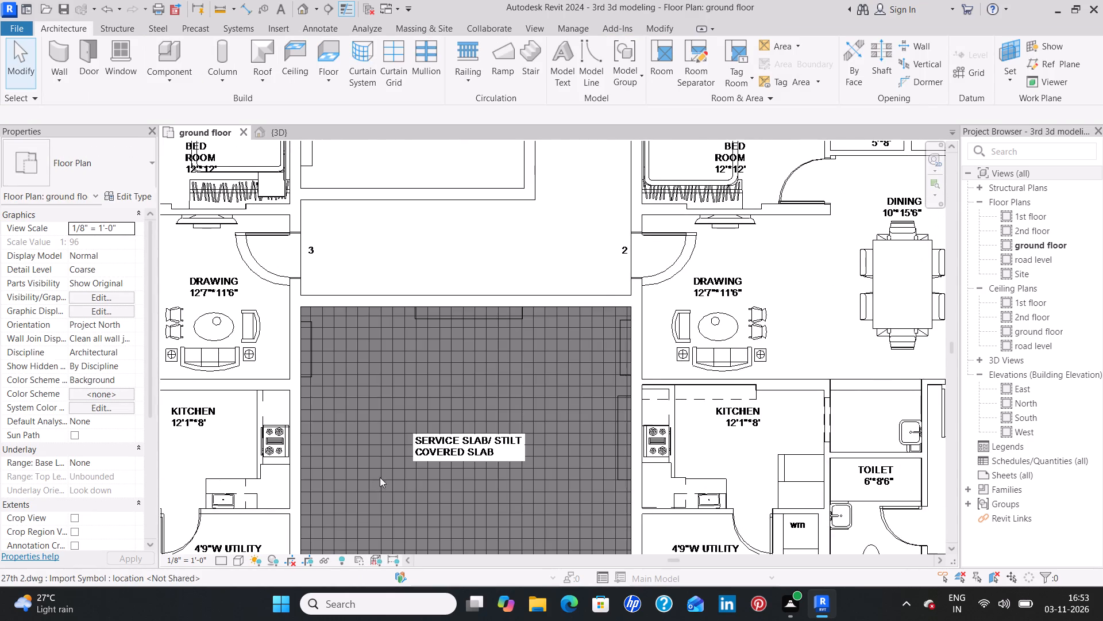
click(706, 398)
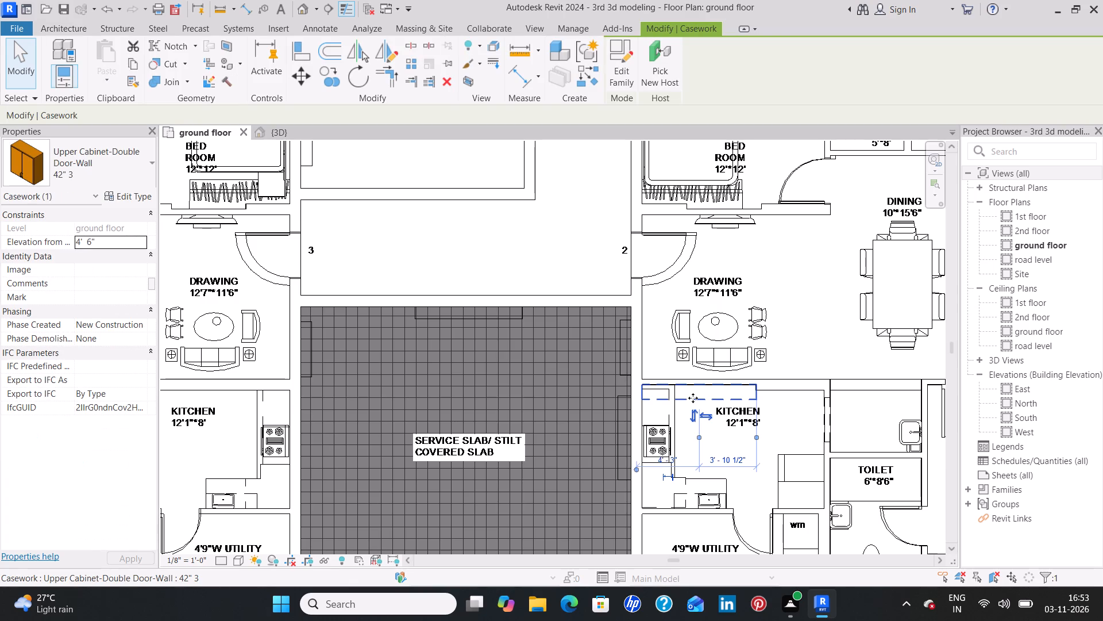
key(c)
key(s)
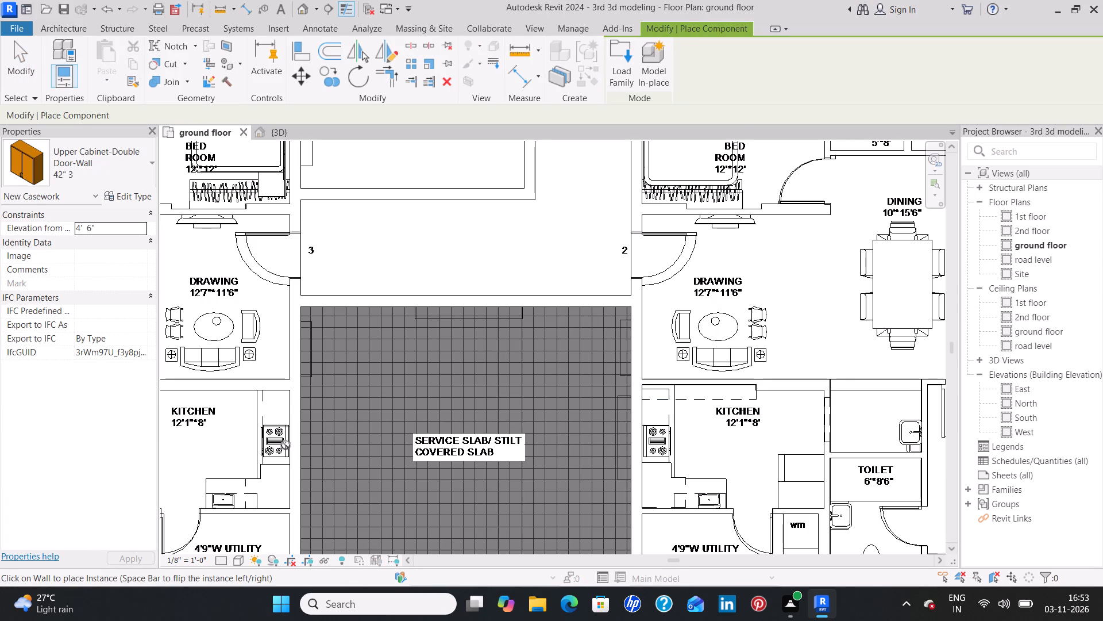
middle_drag(197, 448, 494, 444)
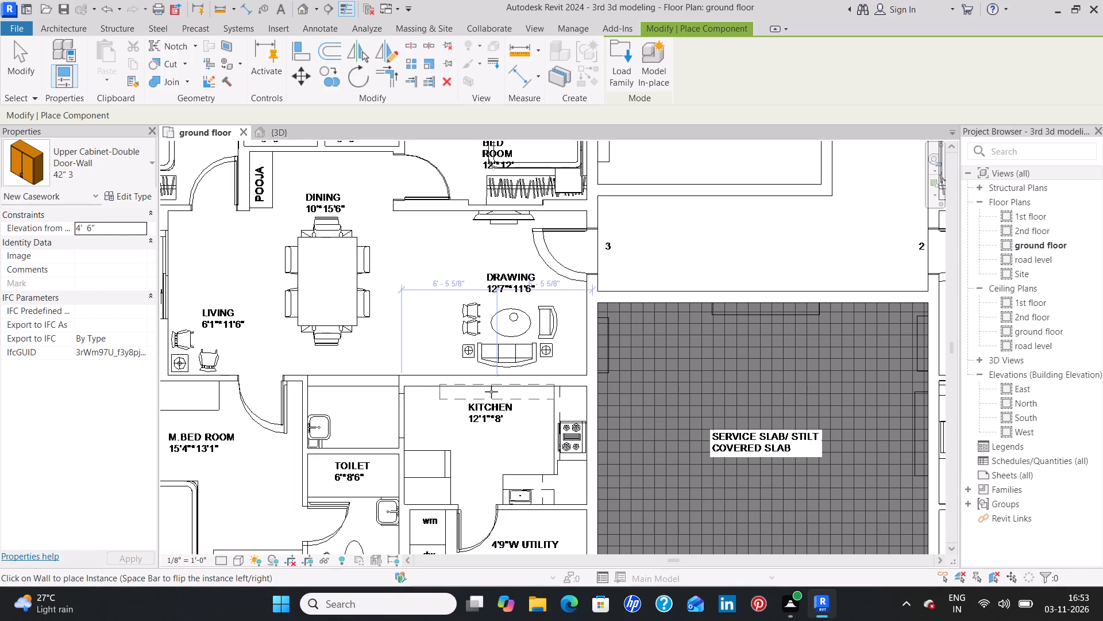
click(491, 393)
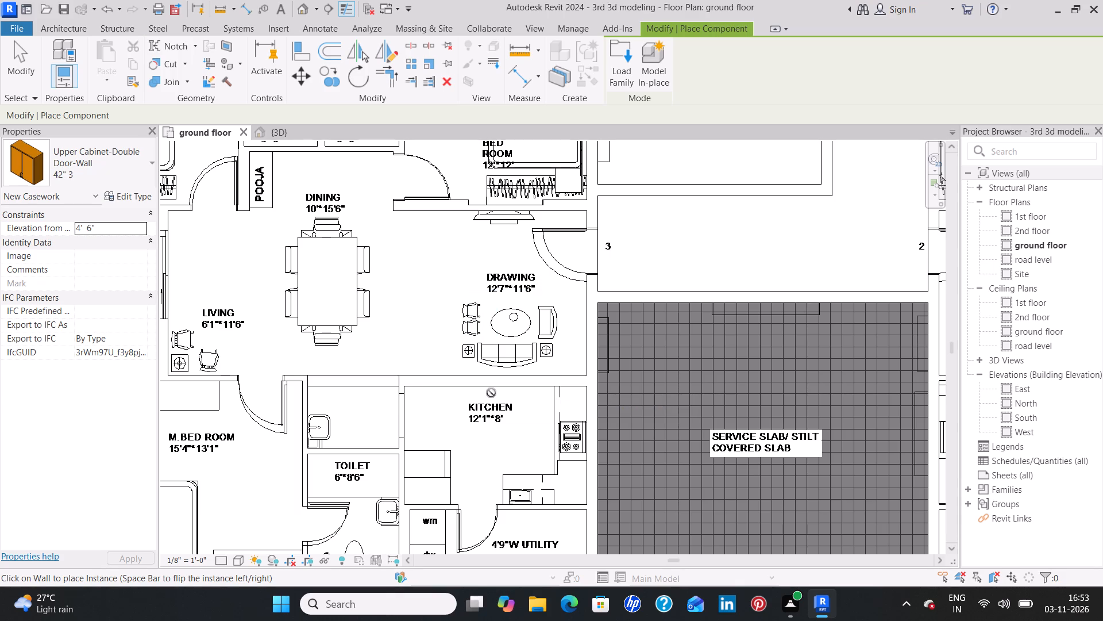
click(491, 391)
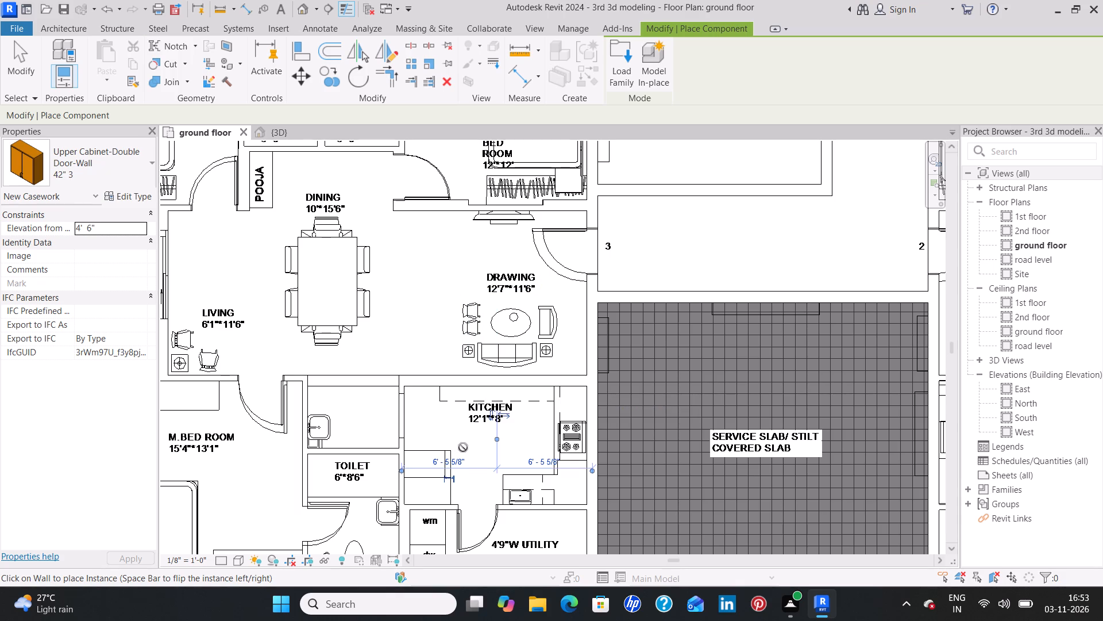
key(Escape)
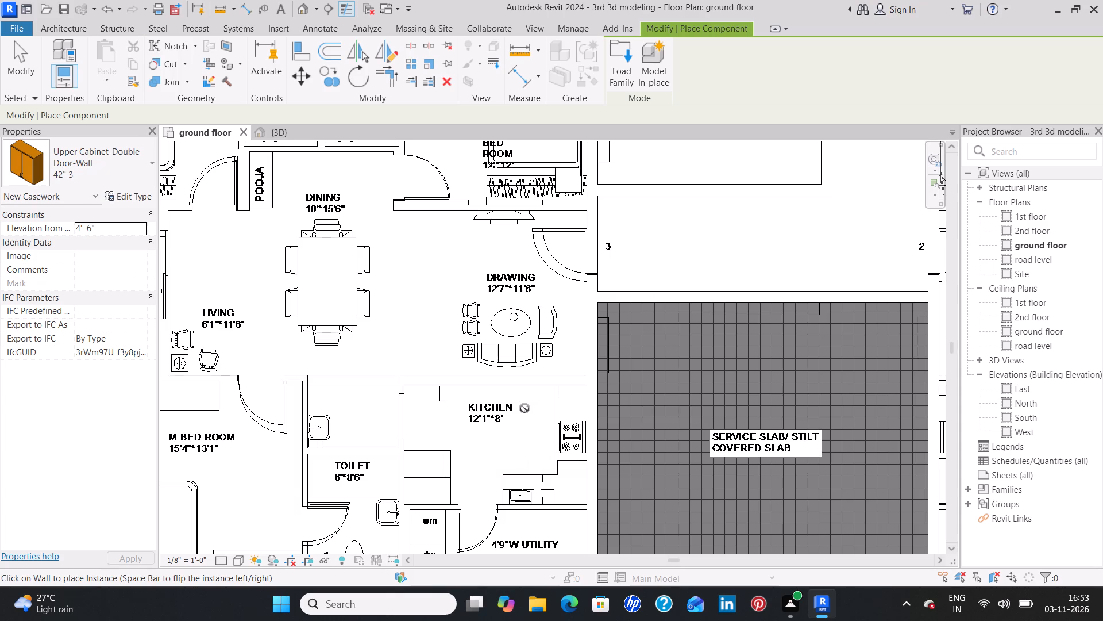
key(Escape)
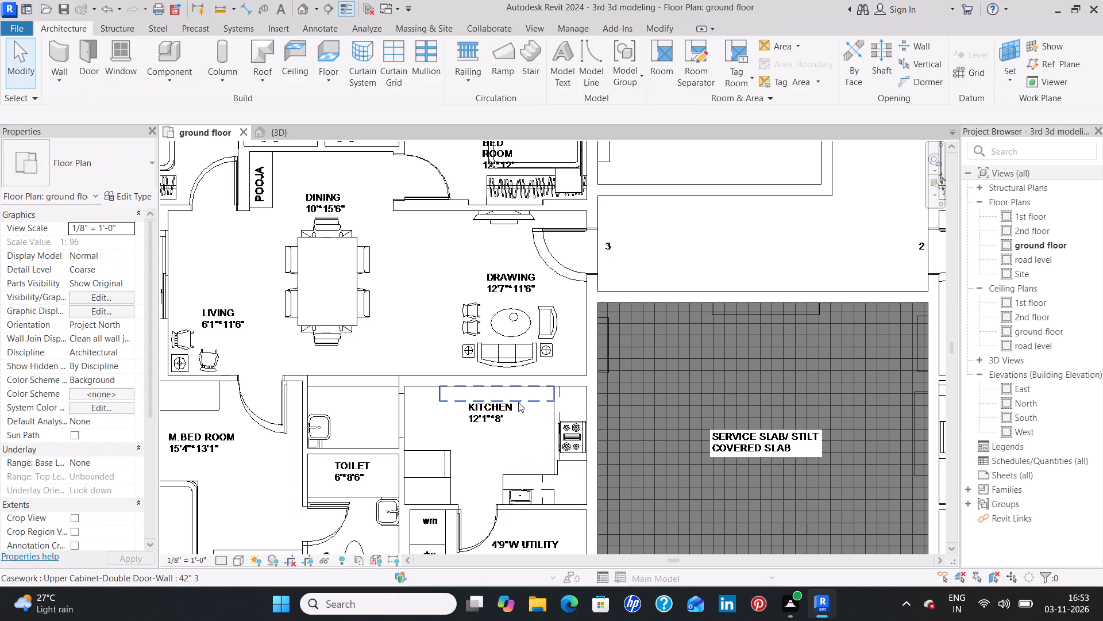
Nudge unit 3's 42" 3 cabinet 1" along its wall, away from the stove side.
scroll(518, 401, up, 4)
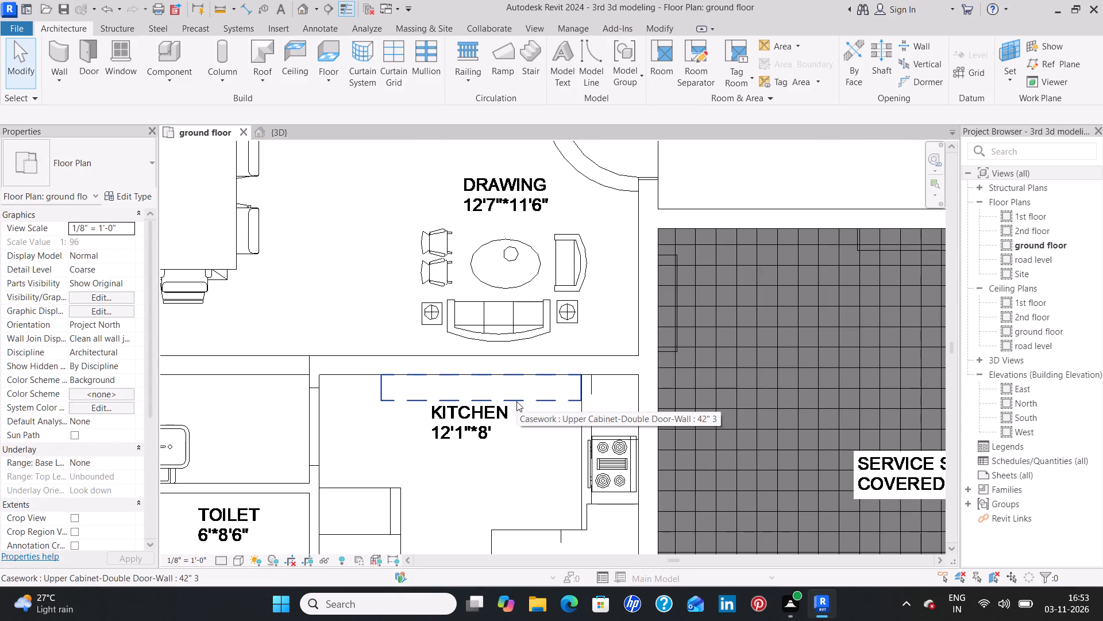
click(516, 401)
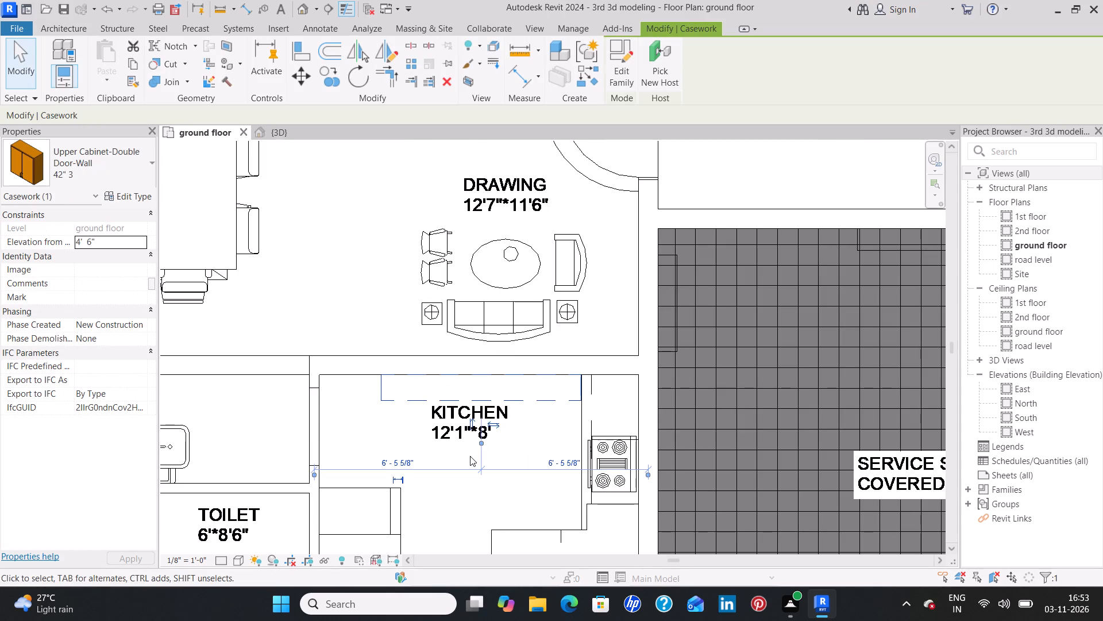
key(Left)
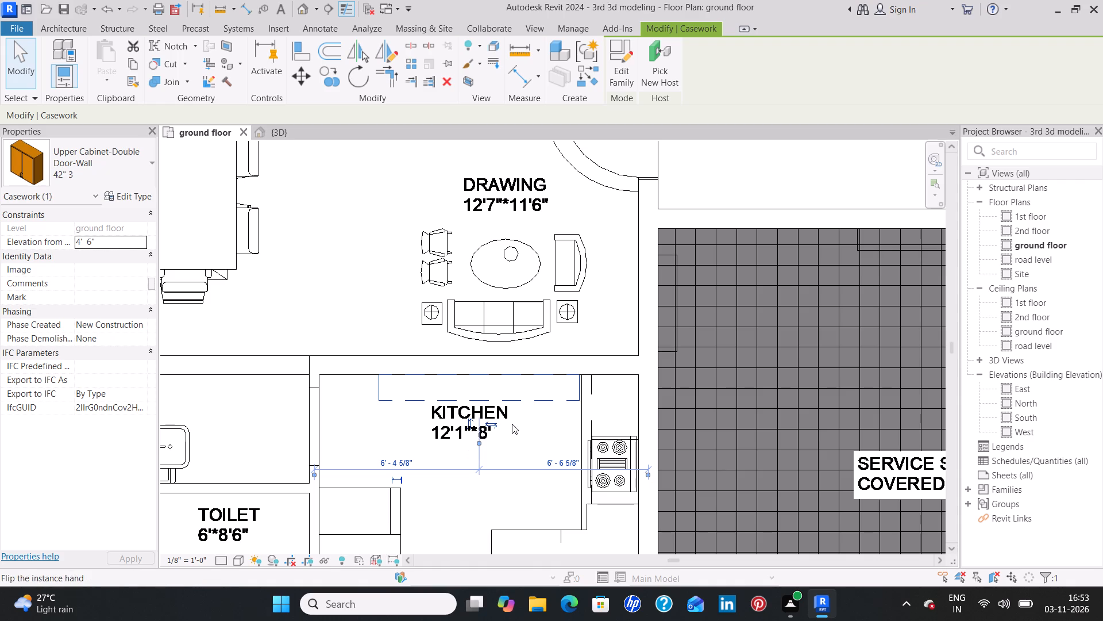
click(523, 434)
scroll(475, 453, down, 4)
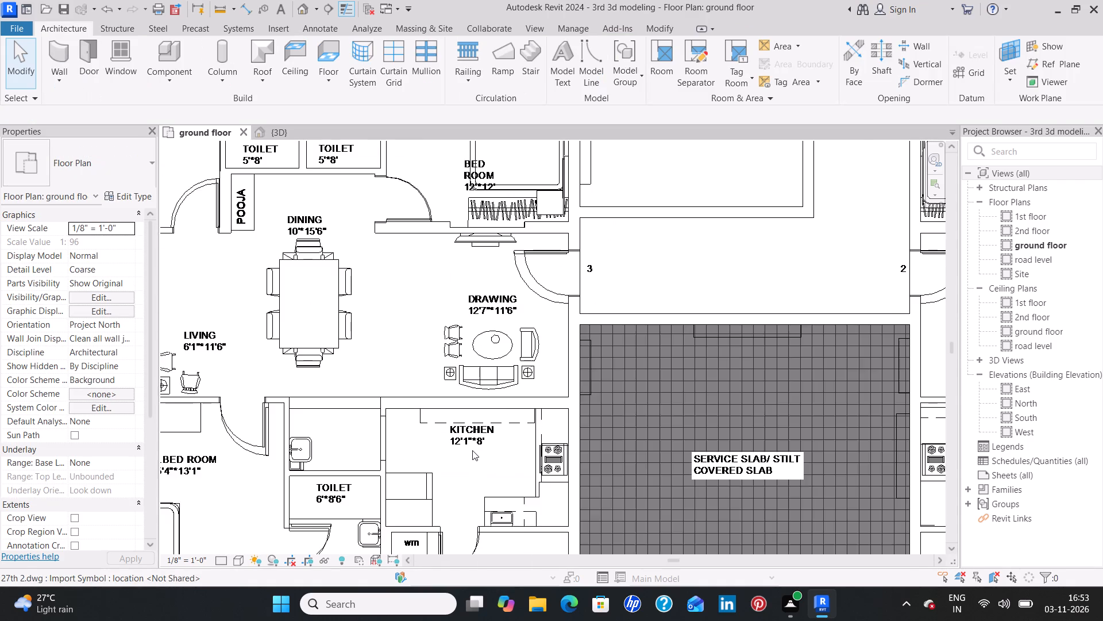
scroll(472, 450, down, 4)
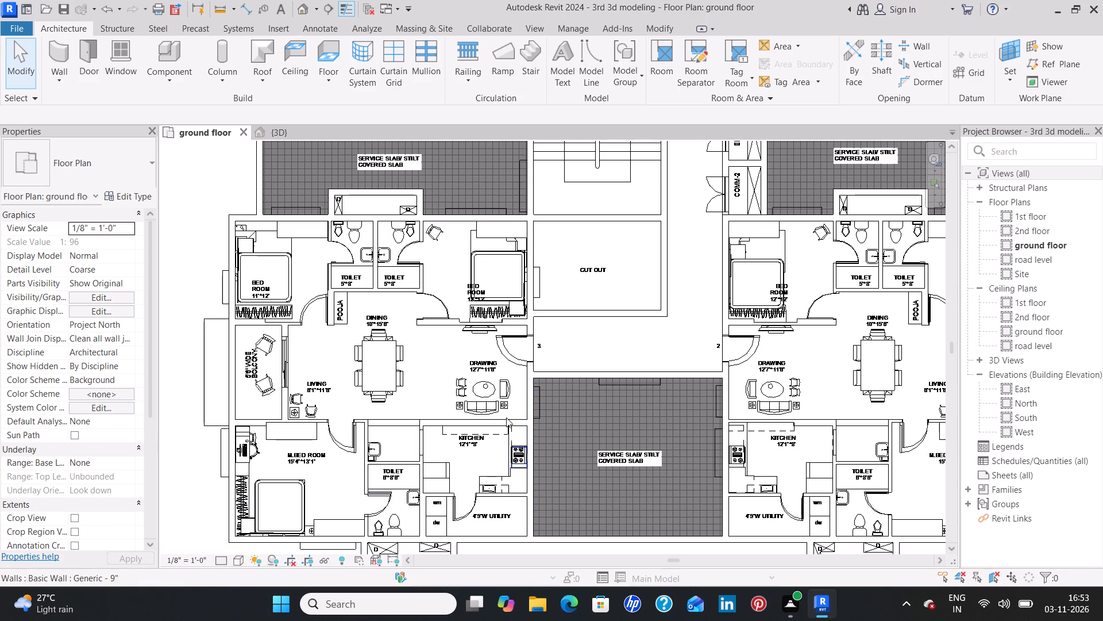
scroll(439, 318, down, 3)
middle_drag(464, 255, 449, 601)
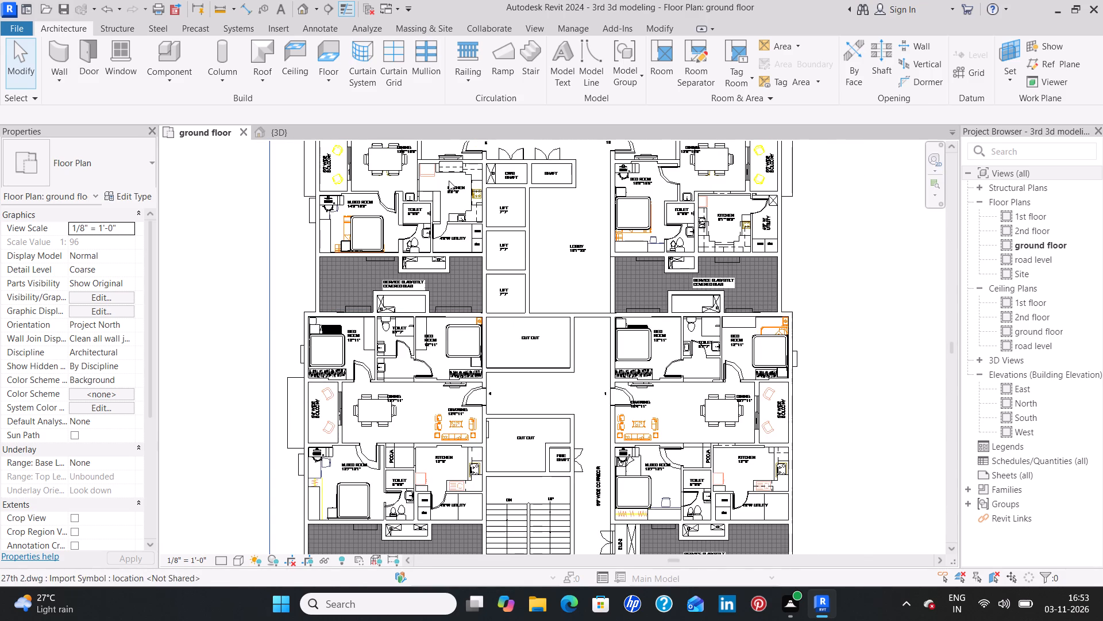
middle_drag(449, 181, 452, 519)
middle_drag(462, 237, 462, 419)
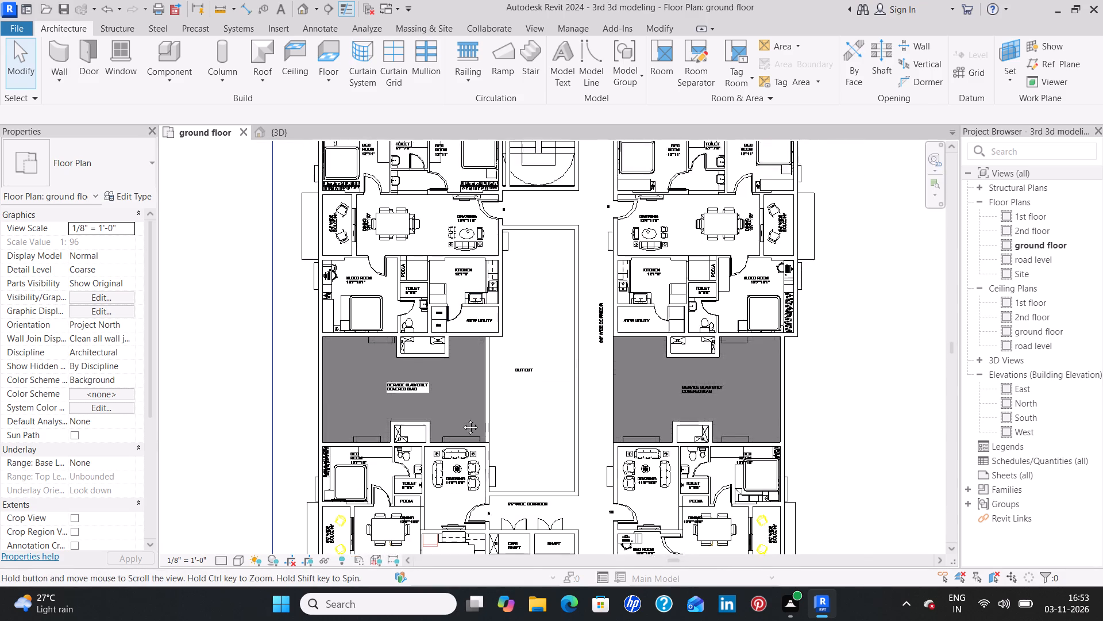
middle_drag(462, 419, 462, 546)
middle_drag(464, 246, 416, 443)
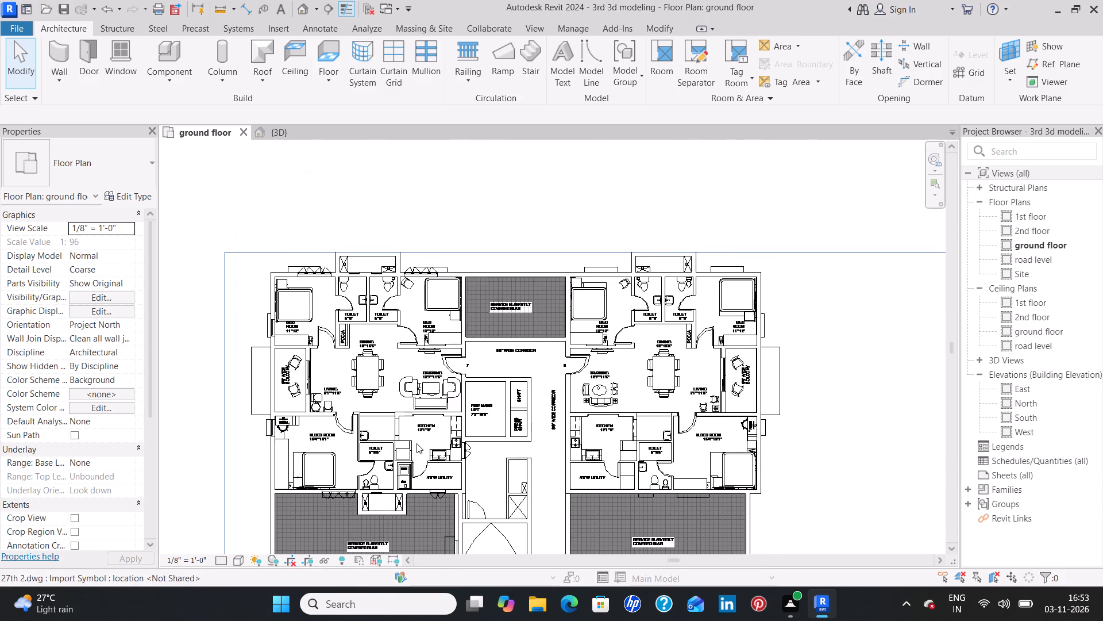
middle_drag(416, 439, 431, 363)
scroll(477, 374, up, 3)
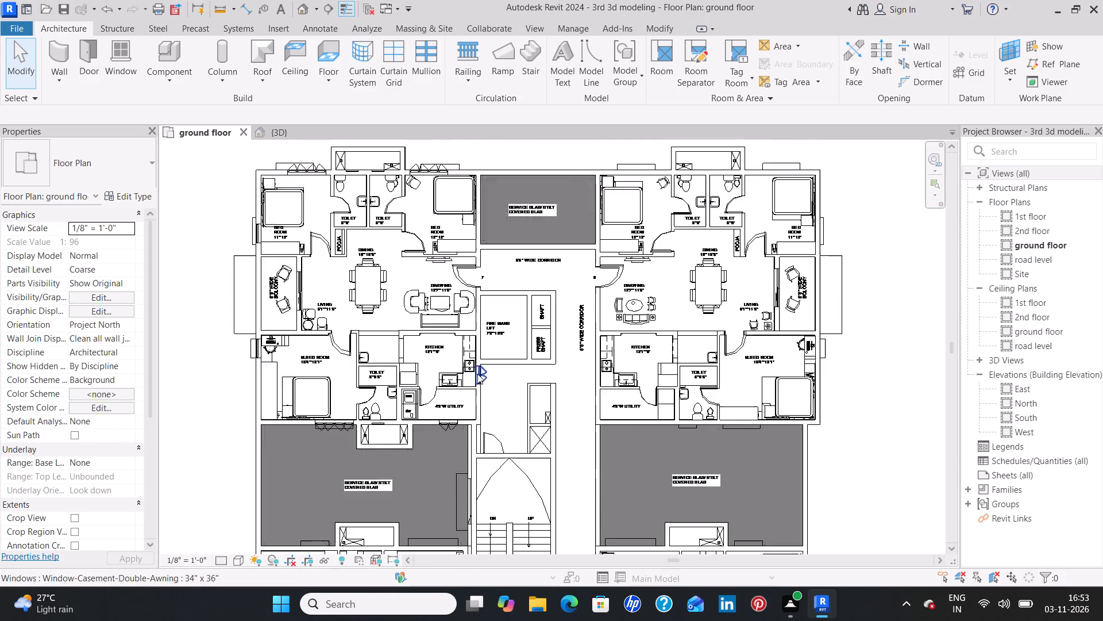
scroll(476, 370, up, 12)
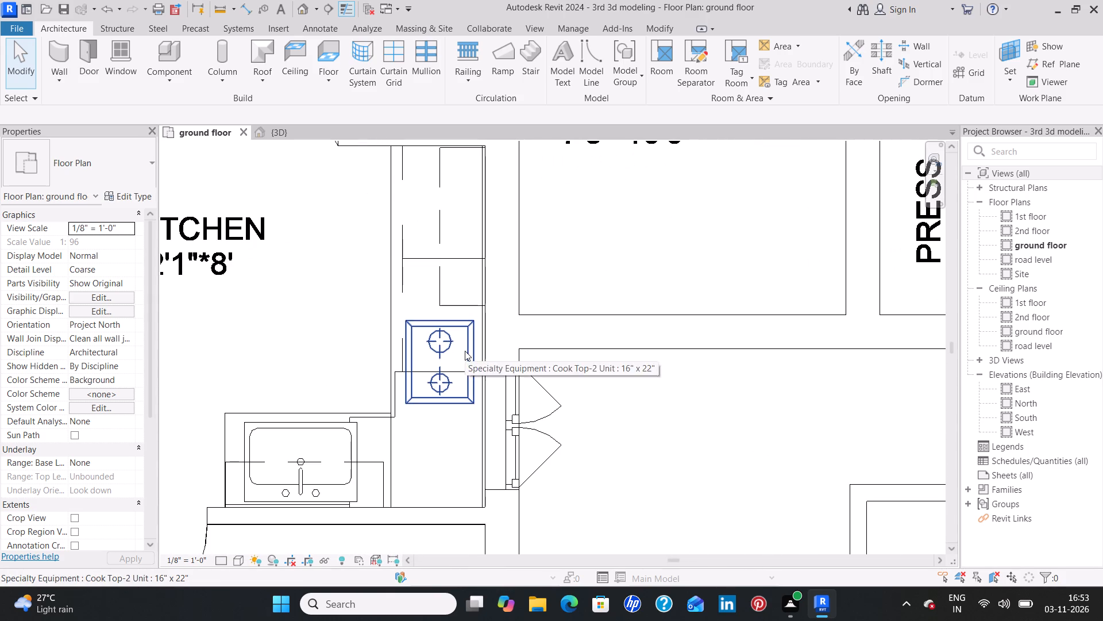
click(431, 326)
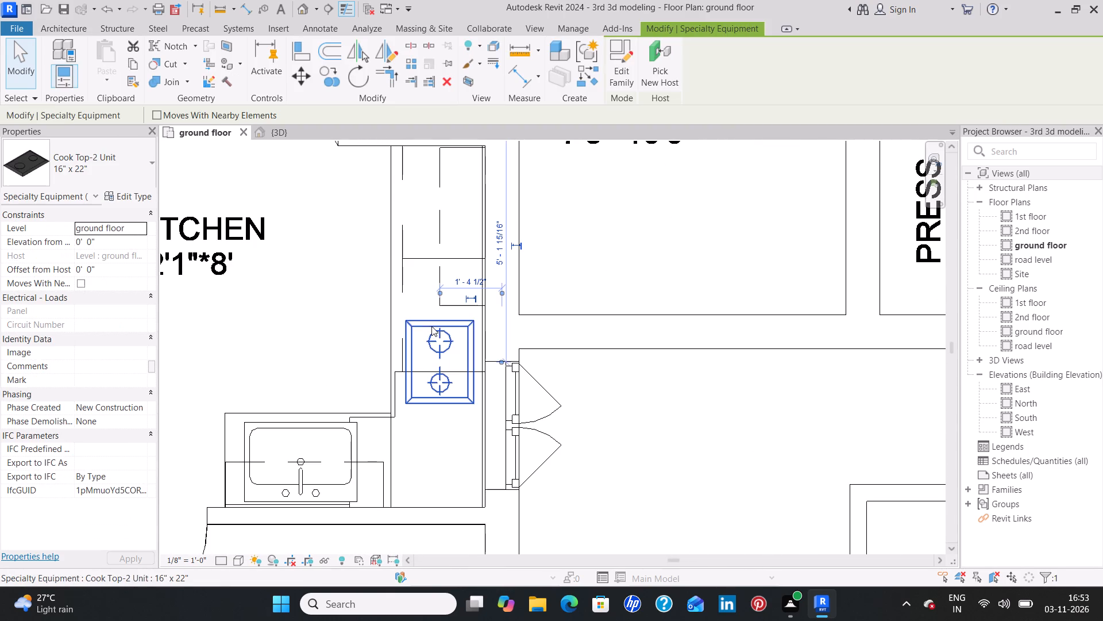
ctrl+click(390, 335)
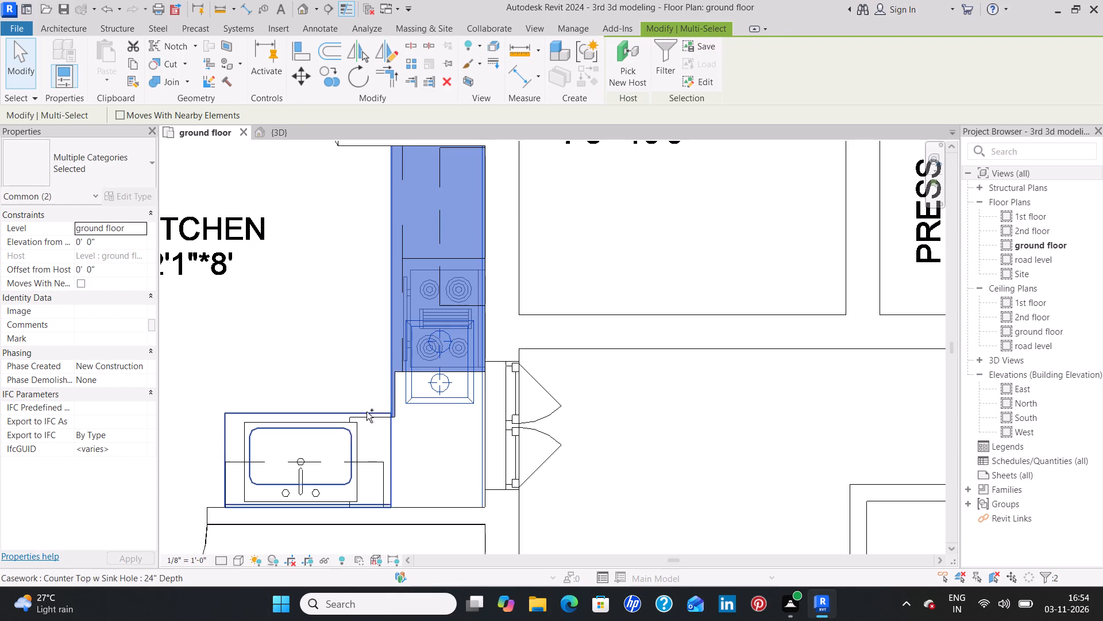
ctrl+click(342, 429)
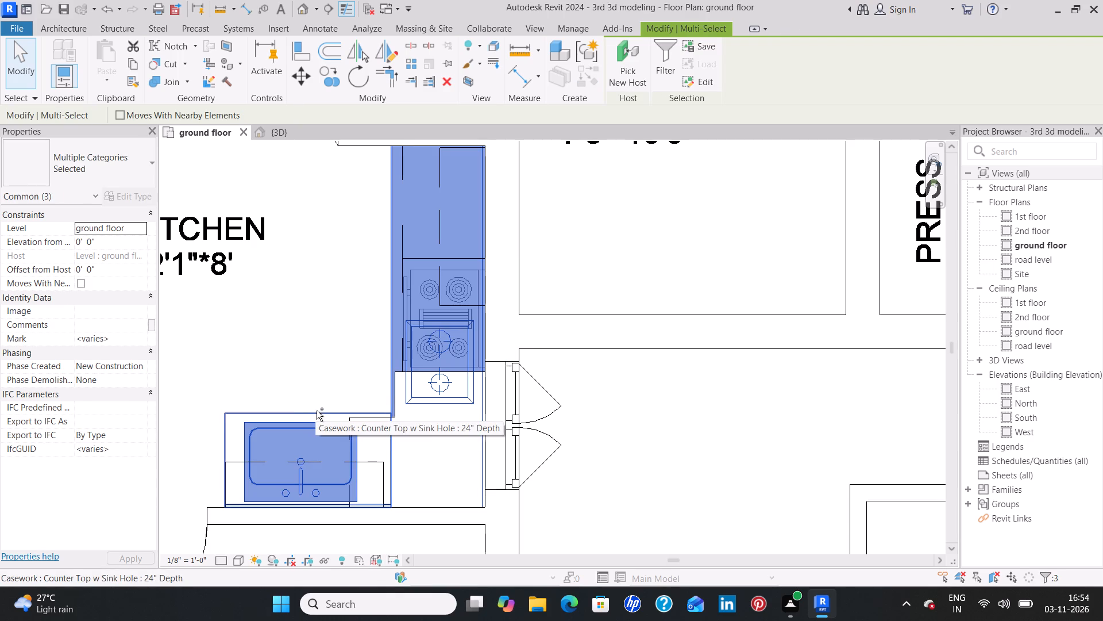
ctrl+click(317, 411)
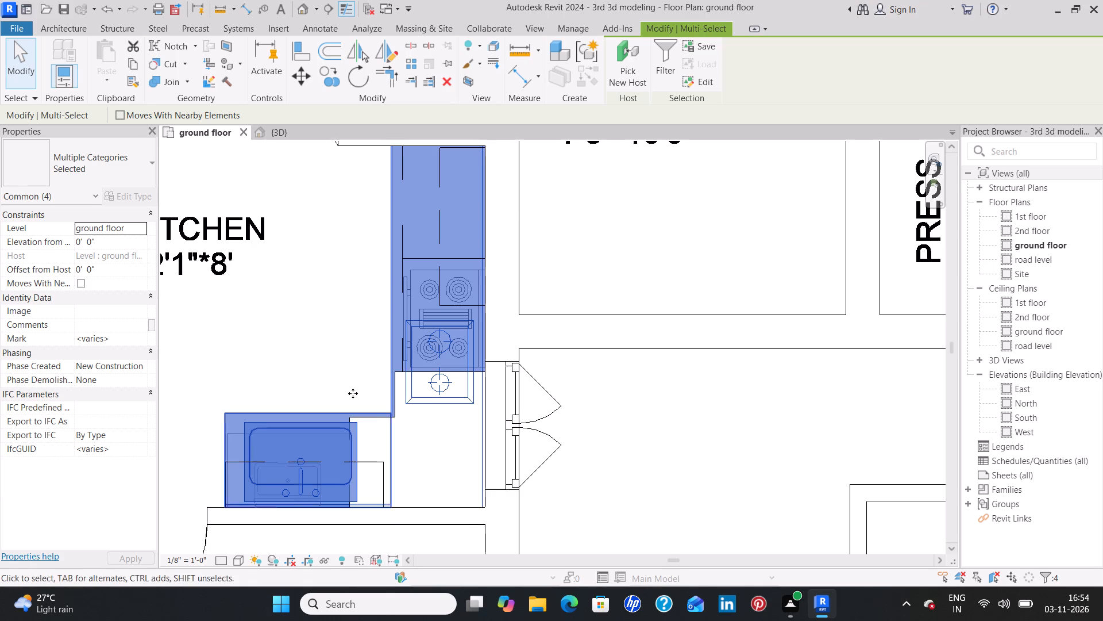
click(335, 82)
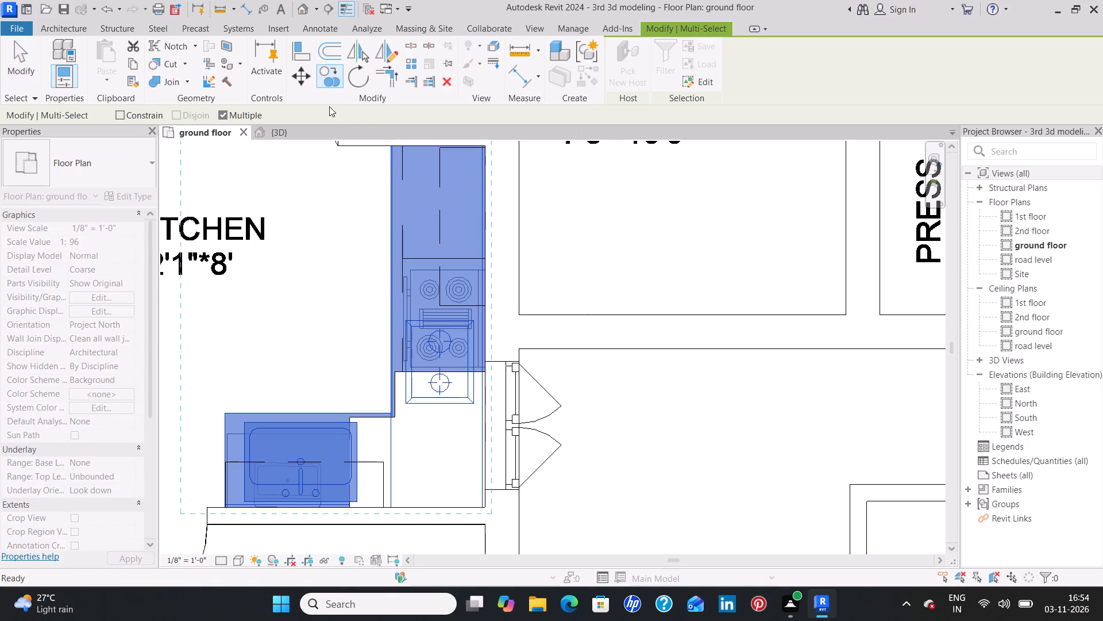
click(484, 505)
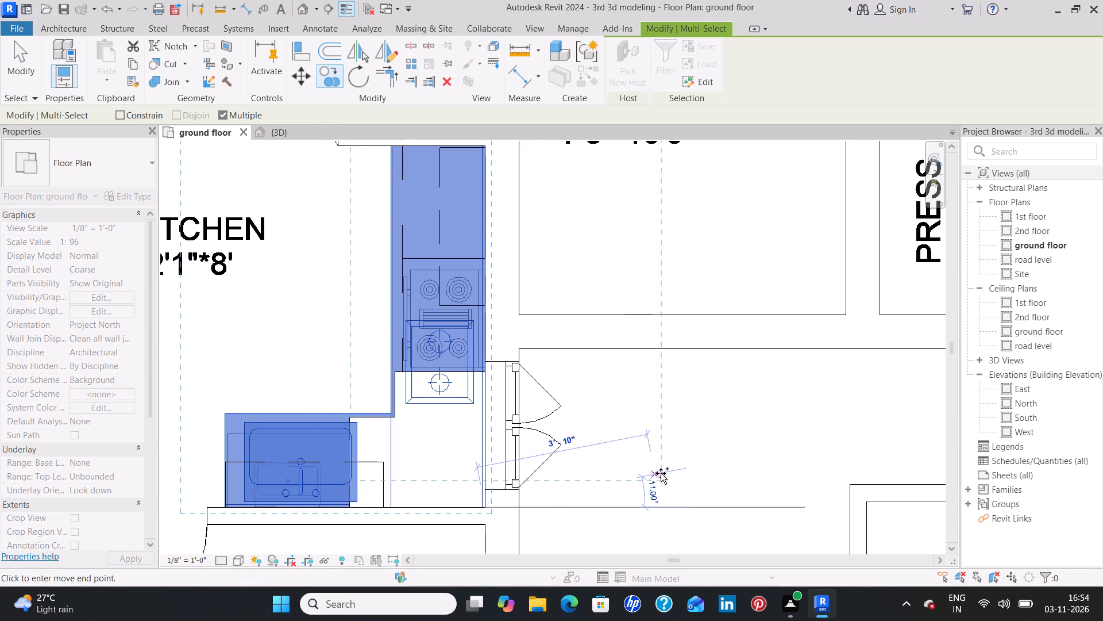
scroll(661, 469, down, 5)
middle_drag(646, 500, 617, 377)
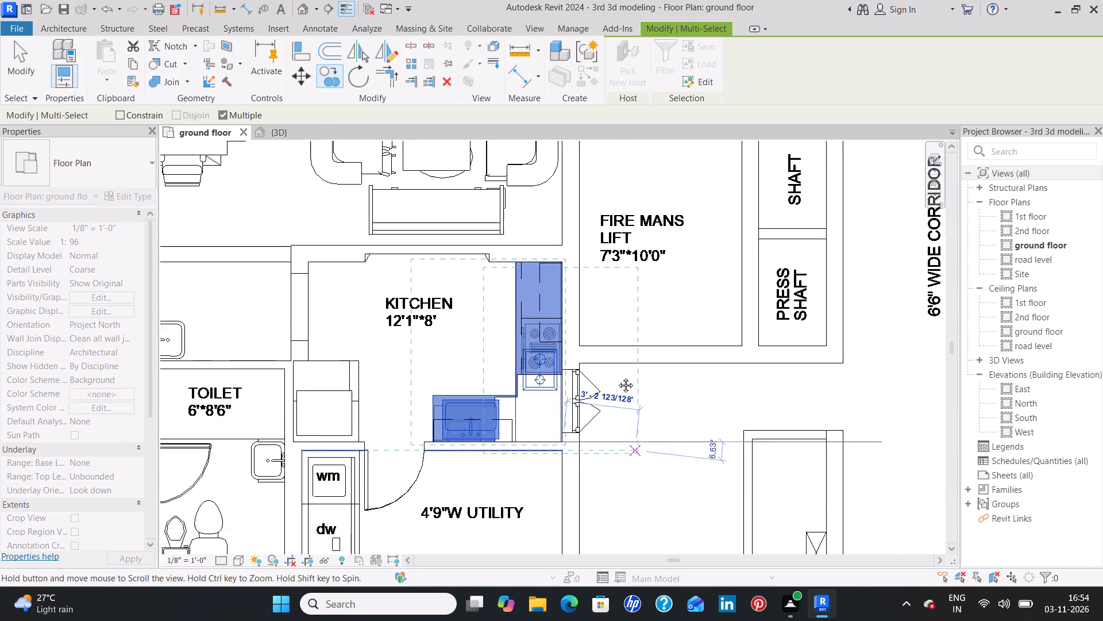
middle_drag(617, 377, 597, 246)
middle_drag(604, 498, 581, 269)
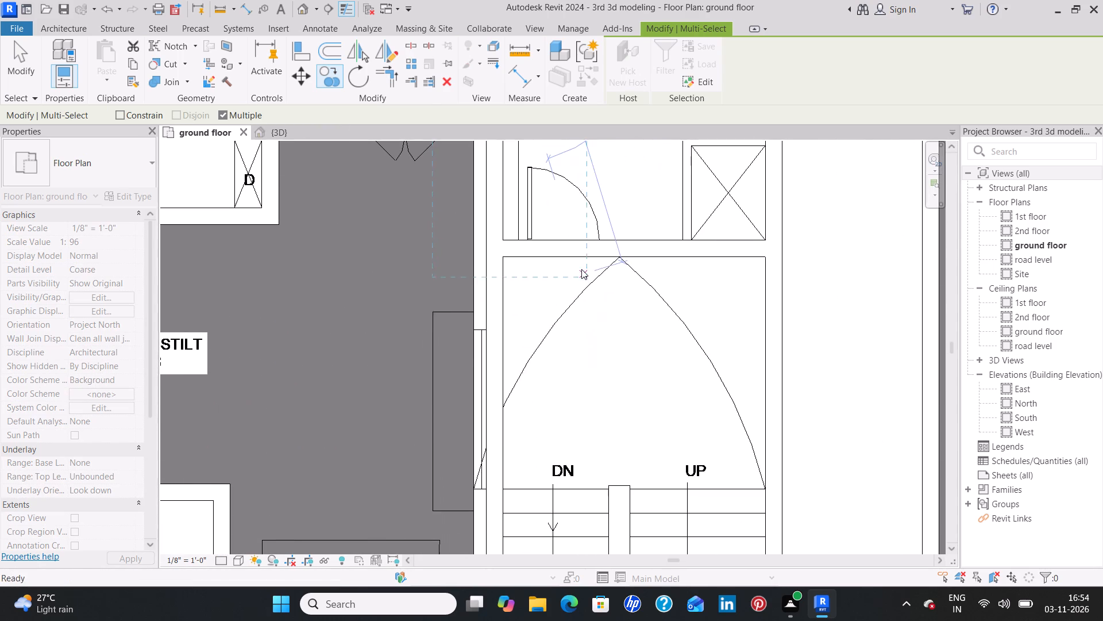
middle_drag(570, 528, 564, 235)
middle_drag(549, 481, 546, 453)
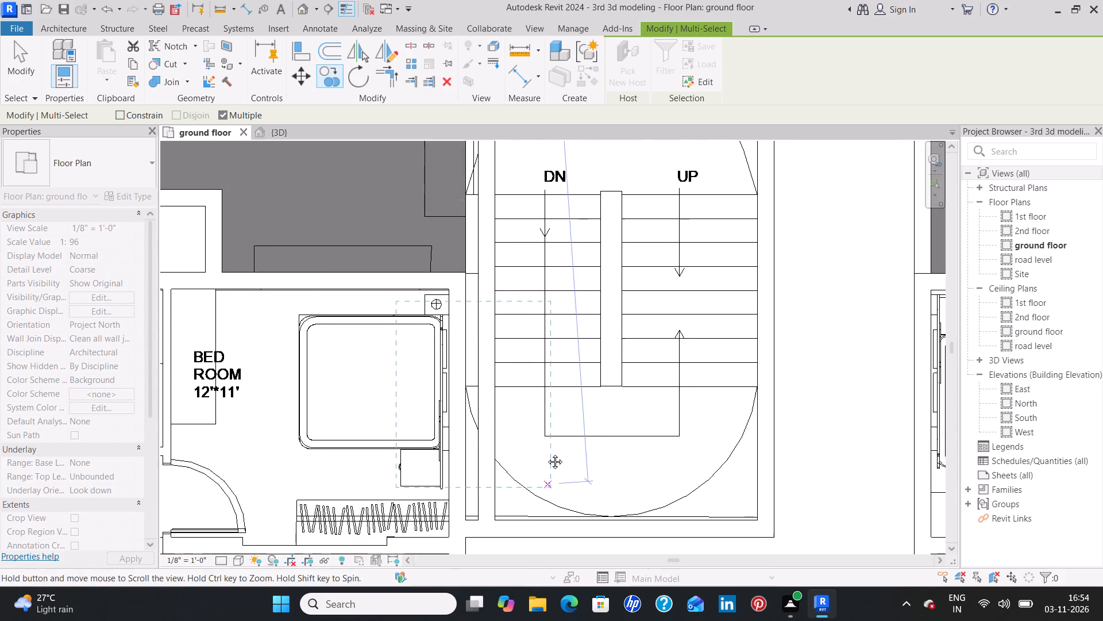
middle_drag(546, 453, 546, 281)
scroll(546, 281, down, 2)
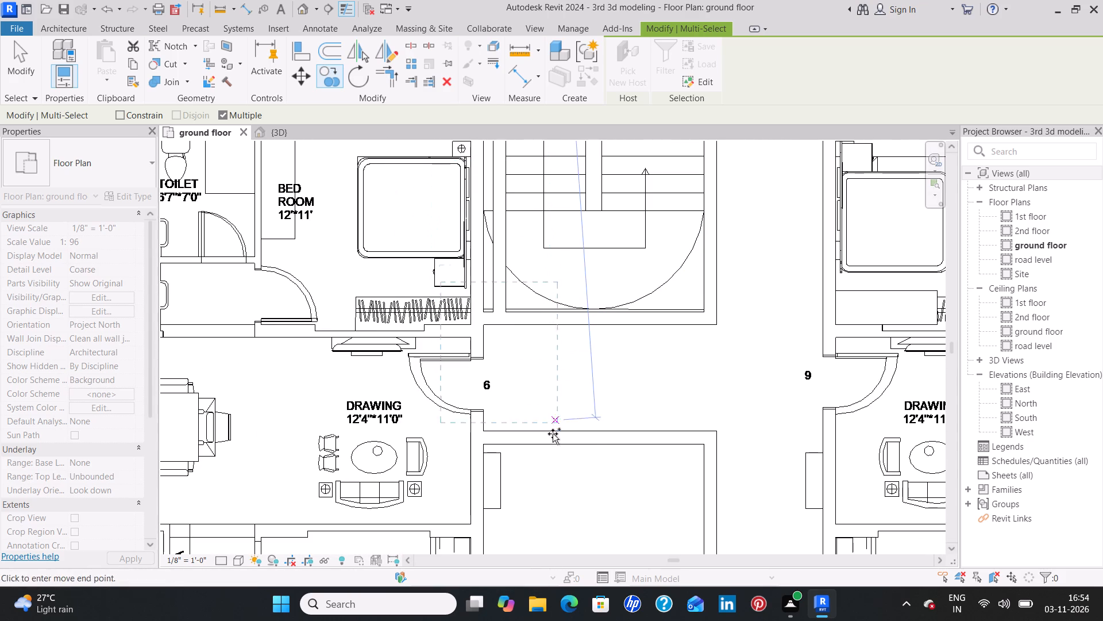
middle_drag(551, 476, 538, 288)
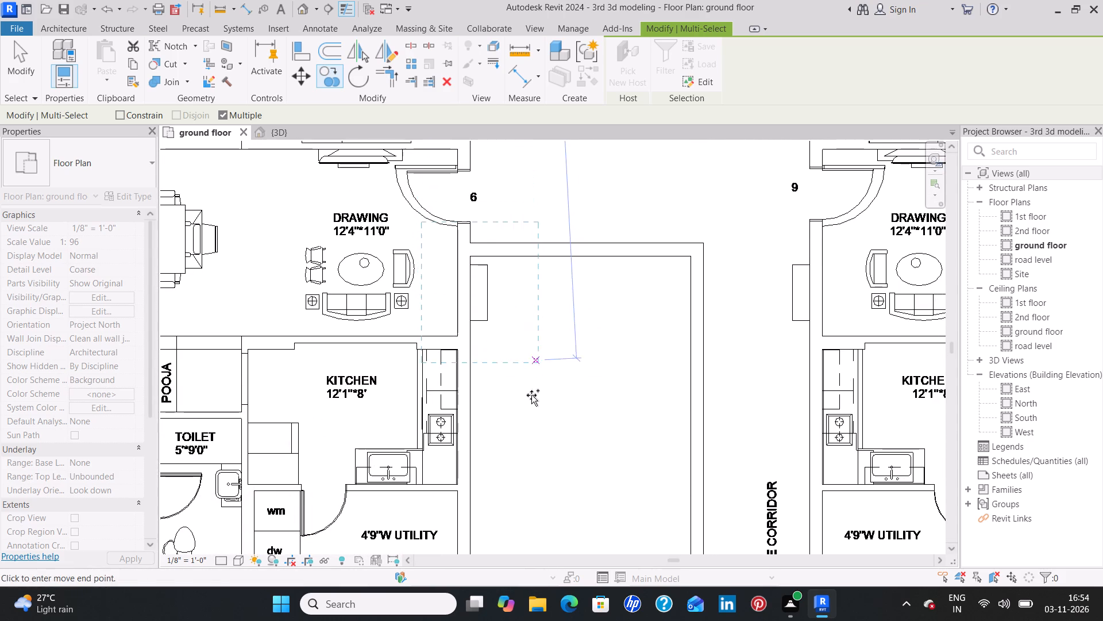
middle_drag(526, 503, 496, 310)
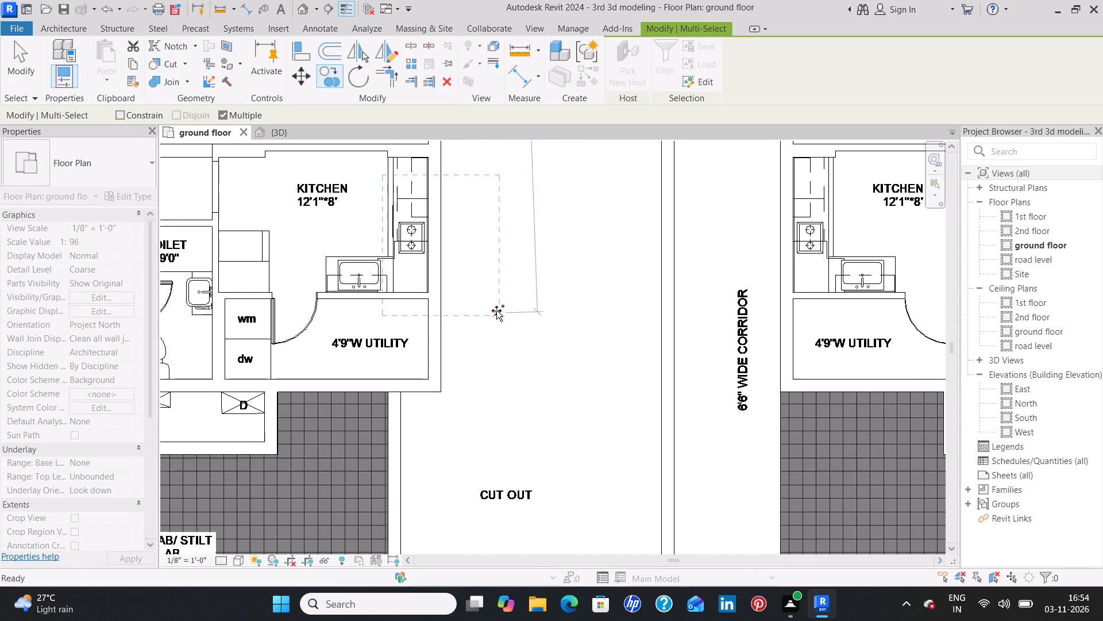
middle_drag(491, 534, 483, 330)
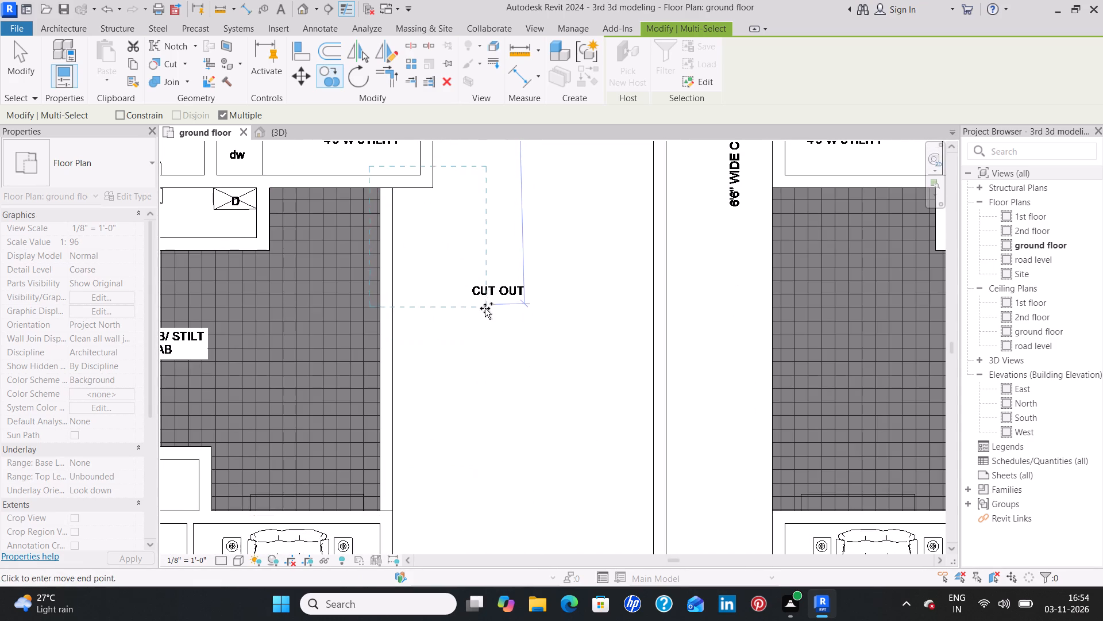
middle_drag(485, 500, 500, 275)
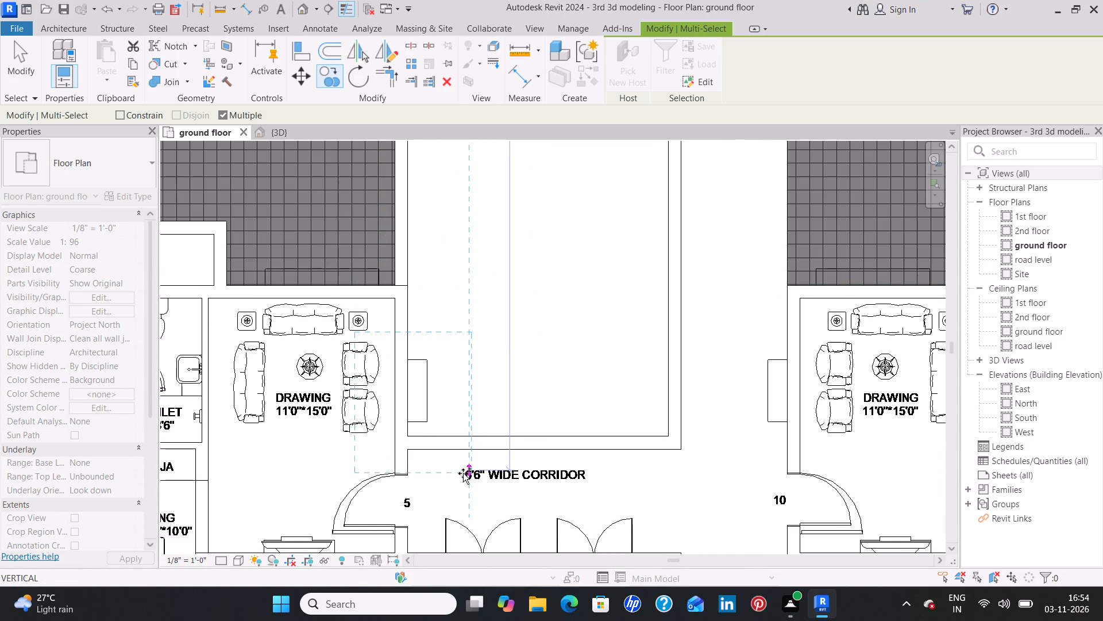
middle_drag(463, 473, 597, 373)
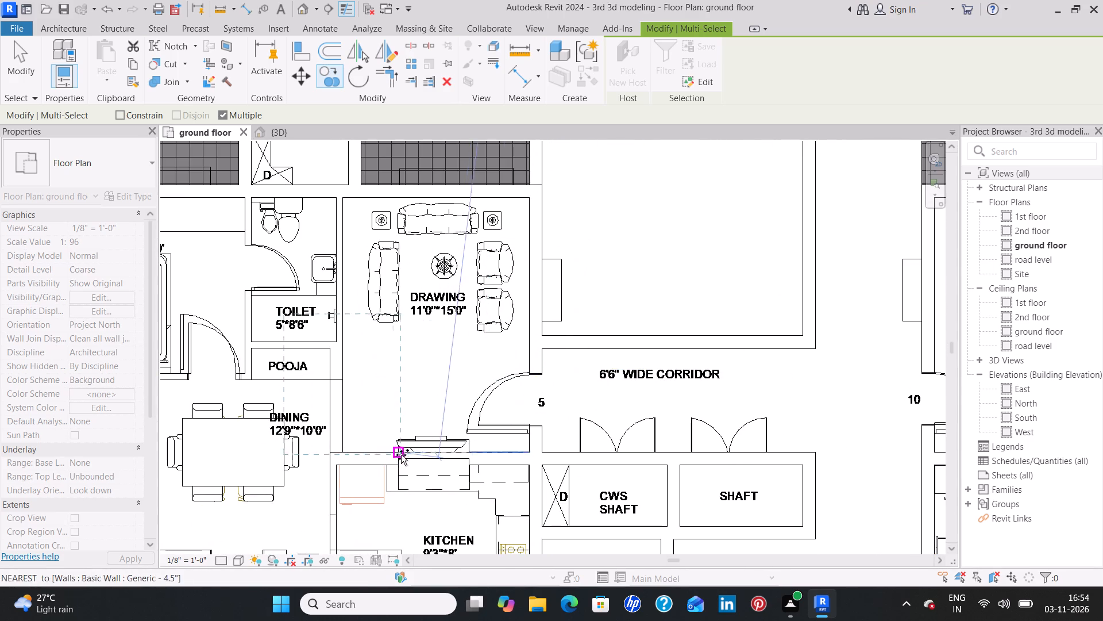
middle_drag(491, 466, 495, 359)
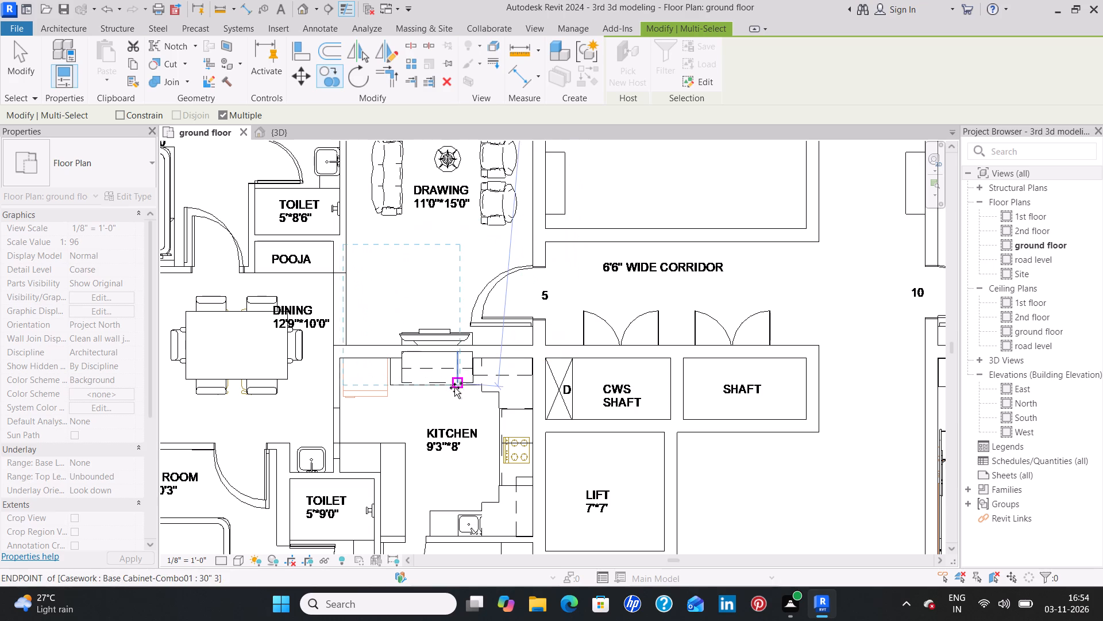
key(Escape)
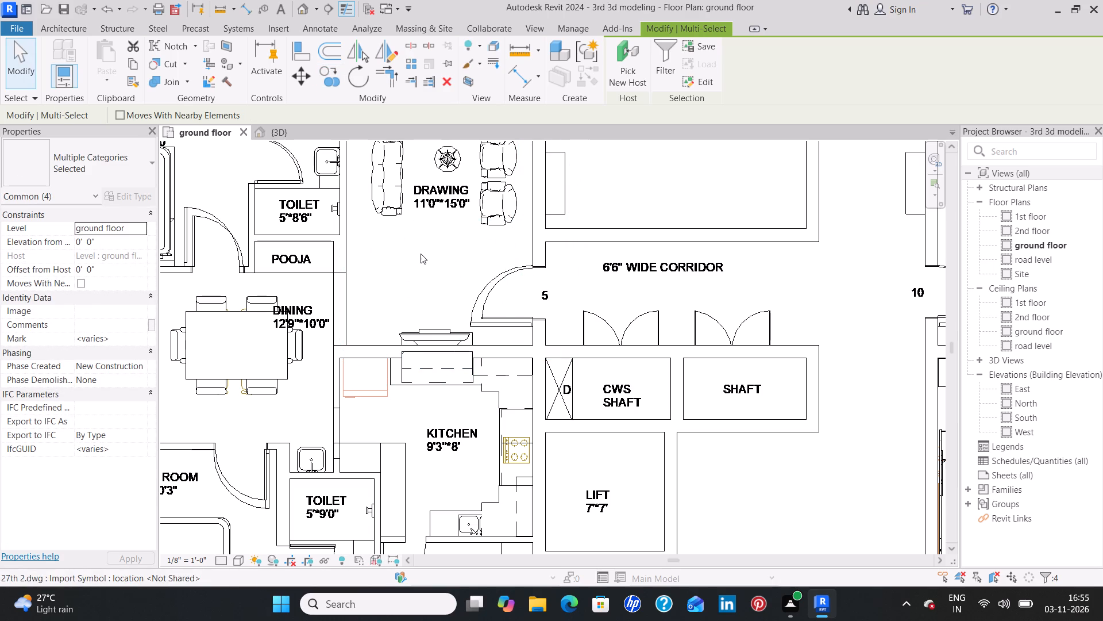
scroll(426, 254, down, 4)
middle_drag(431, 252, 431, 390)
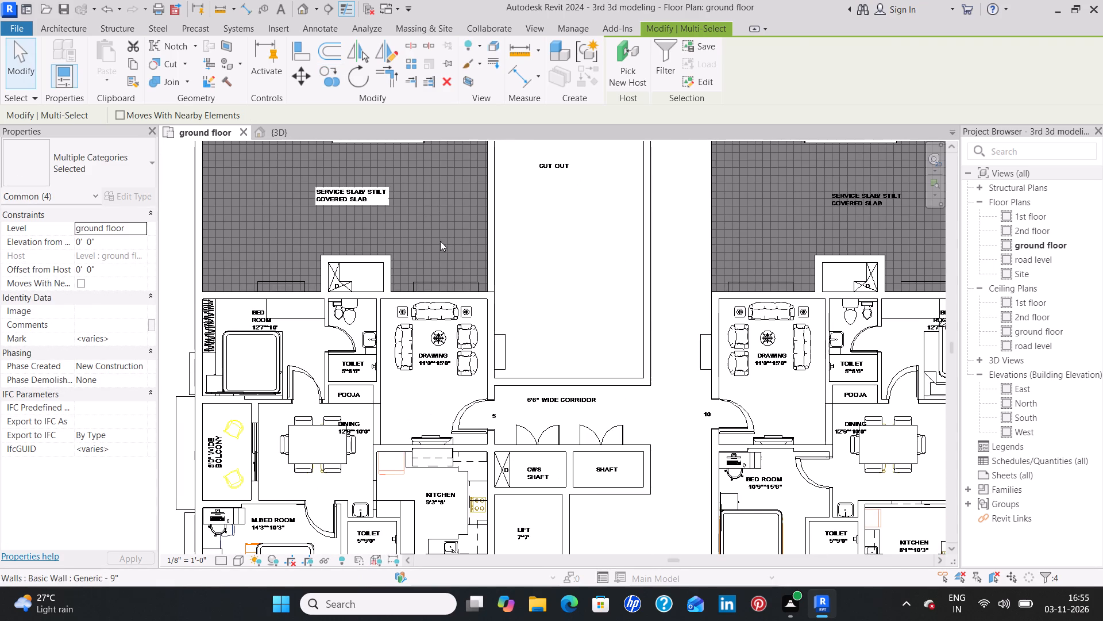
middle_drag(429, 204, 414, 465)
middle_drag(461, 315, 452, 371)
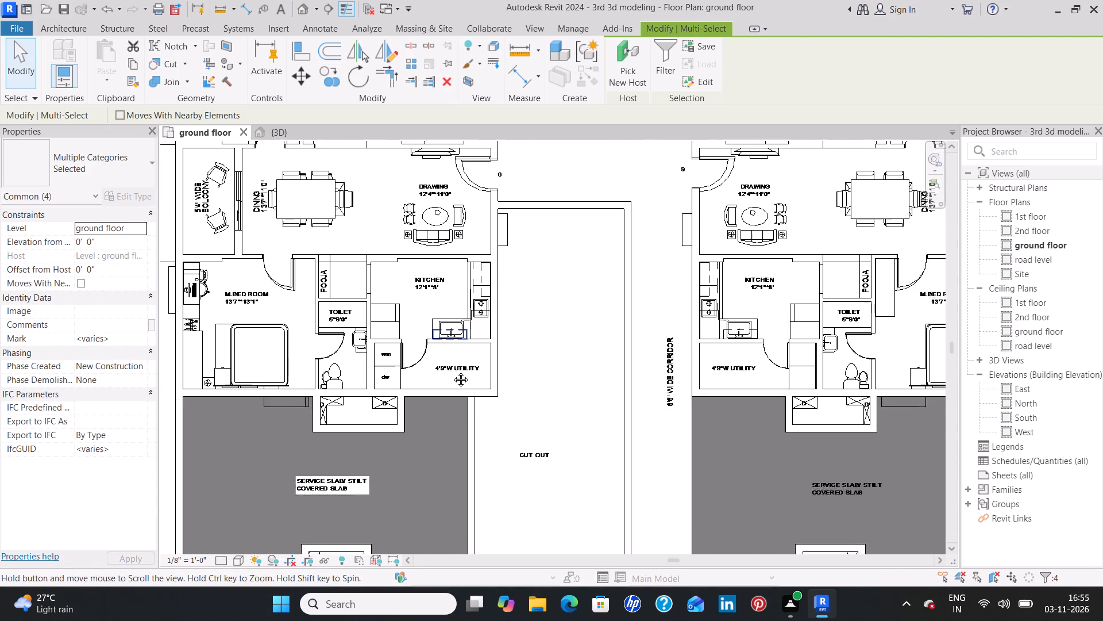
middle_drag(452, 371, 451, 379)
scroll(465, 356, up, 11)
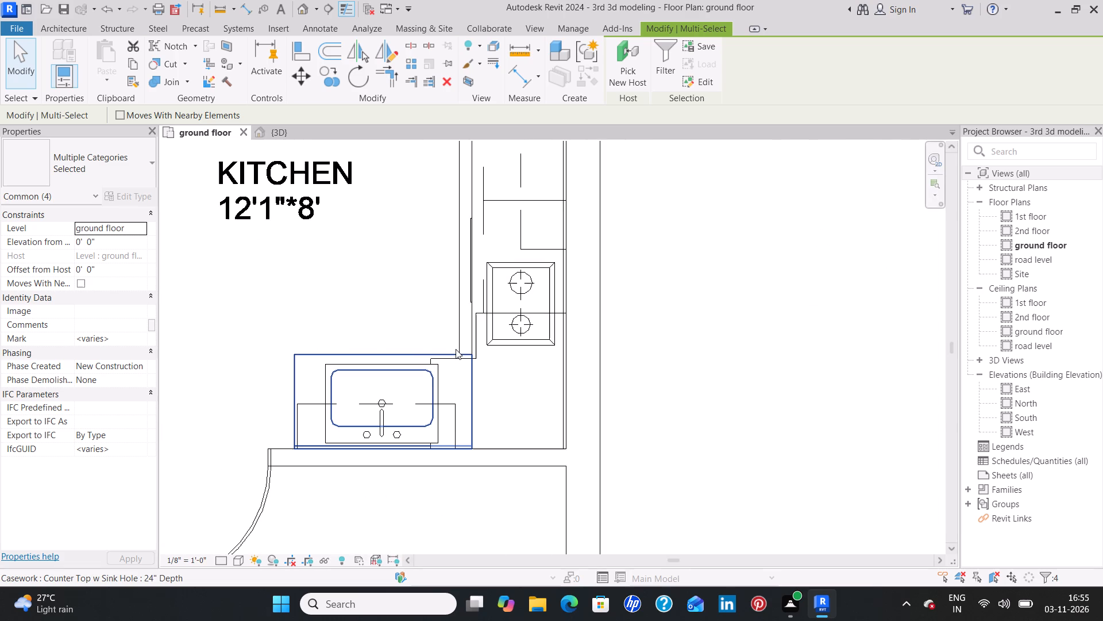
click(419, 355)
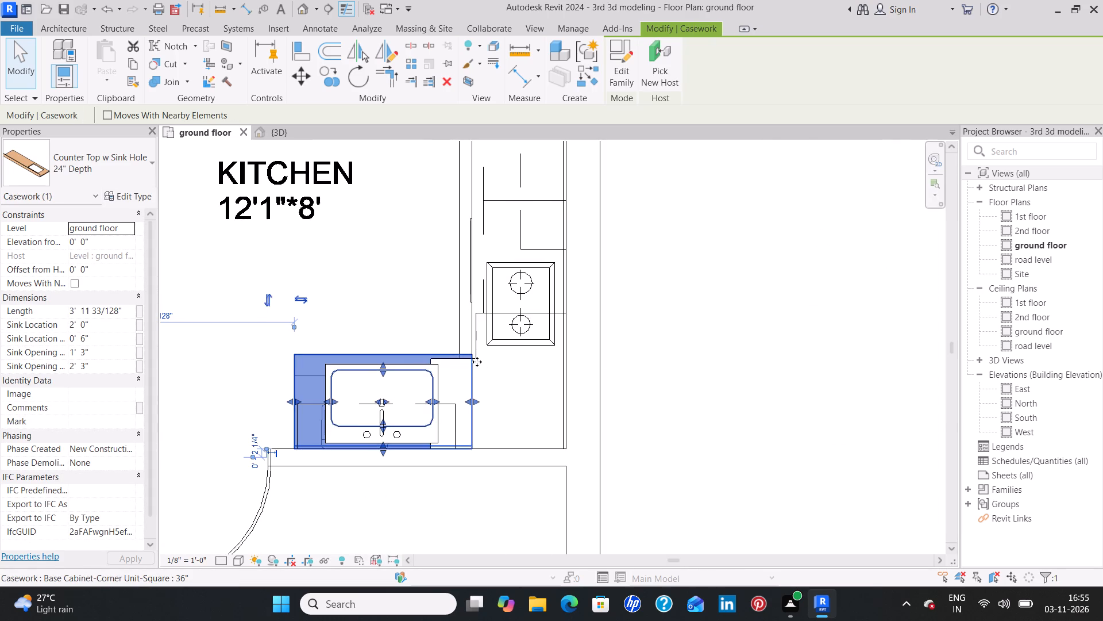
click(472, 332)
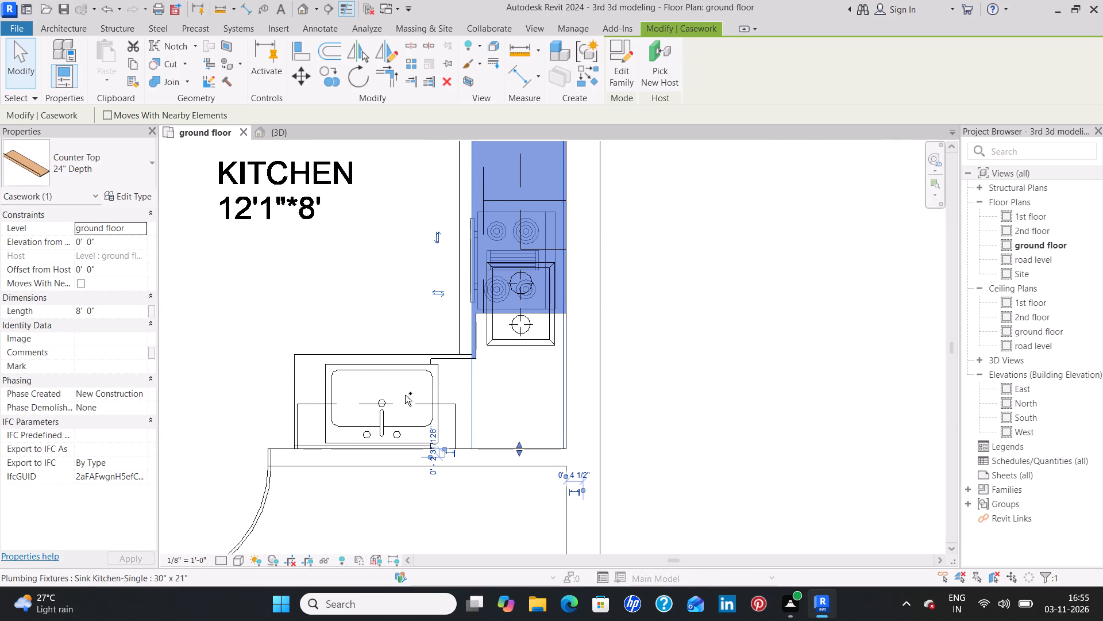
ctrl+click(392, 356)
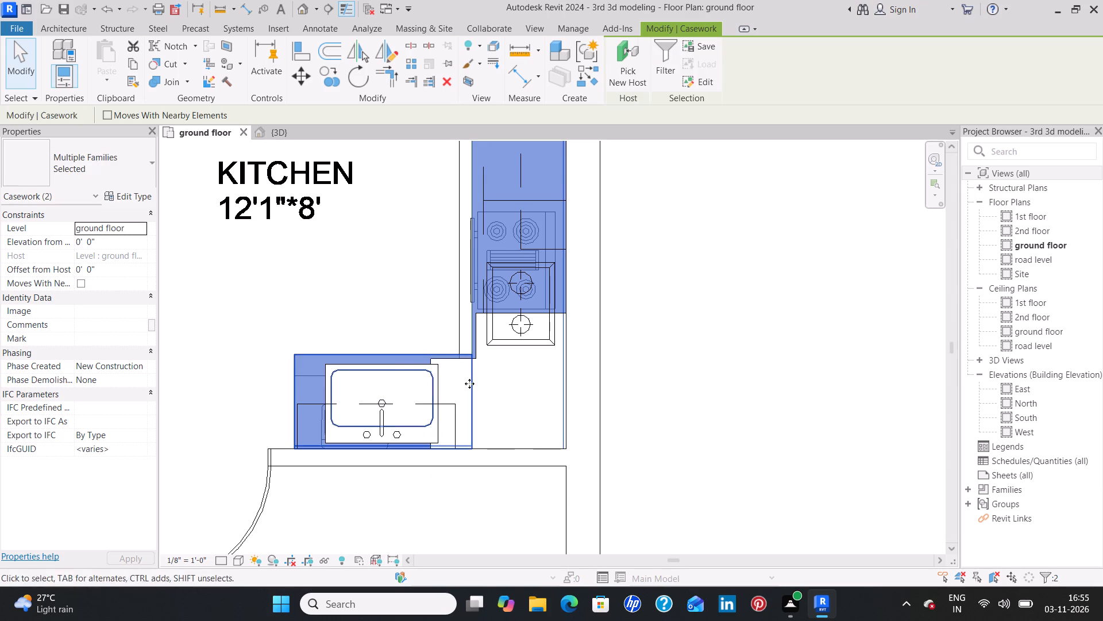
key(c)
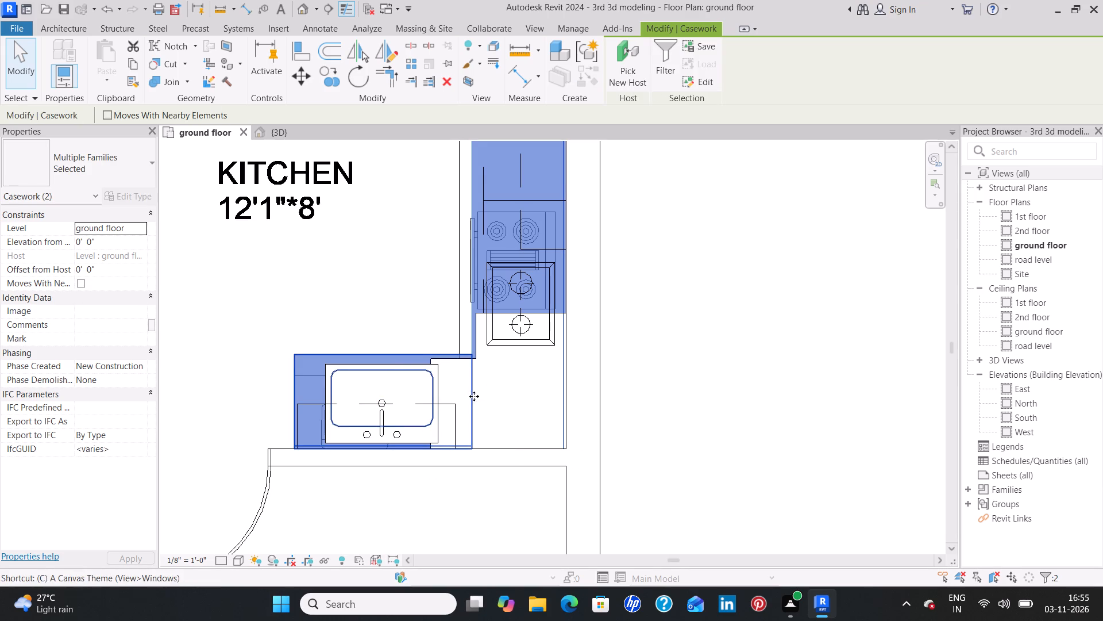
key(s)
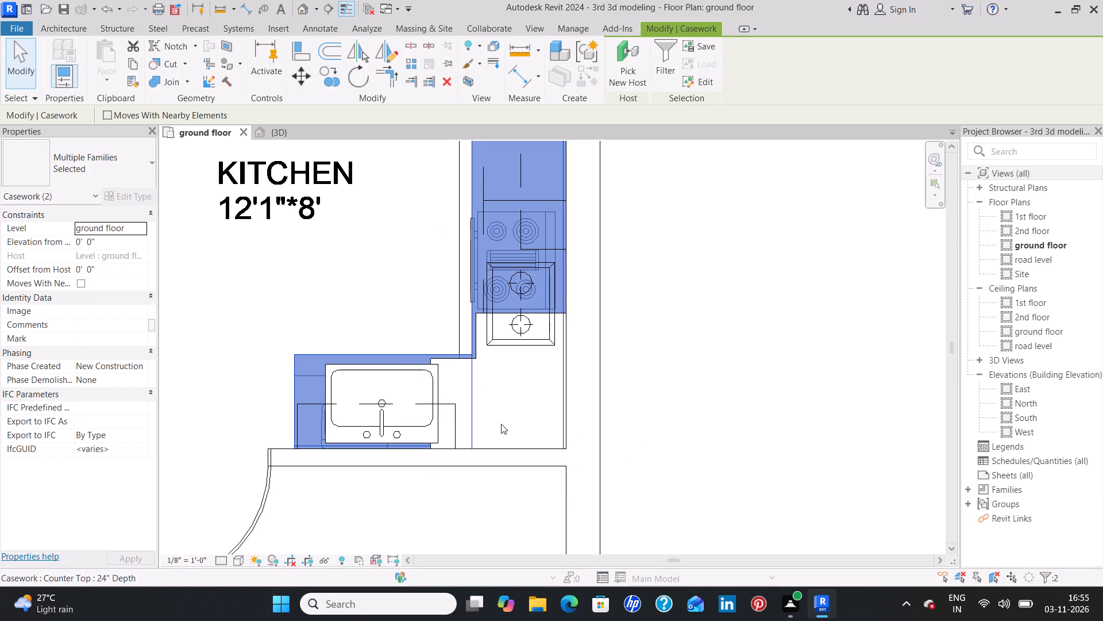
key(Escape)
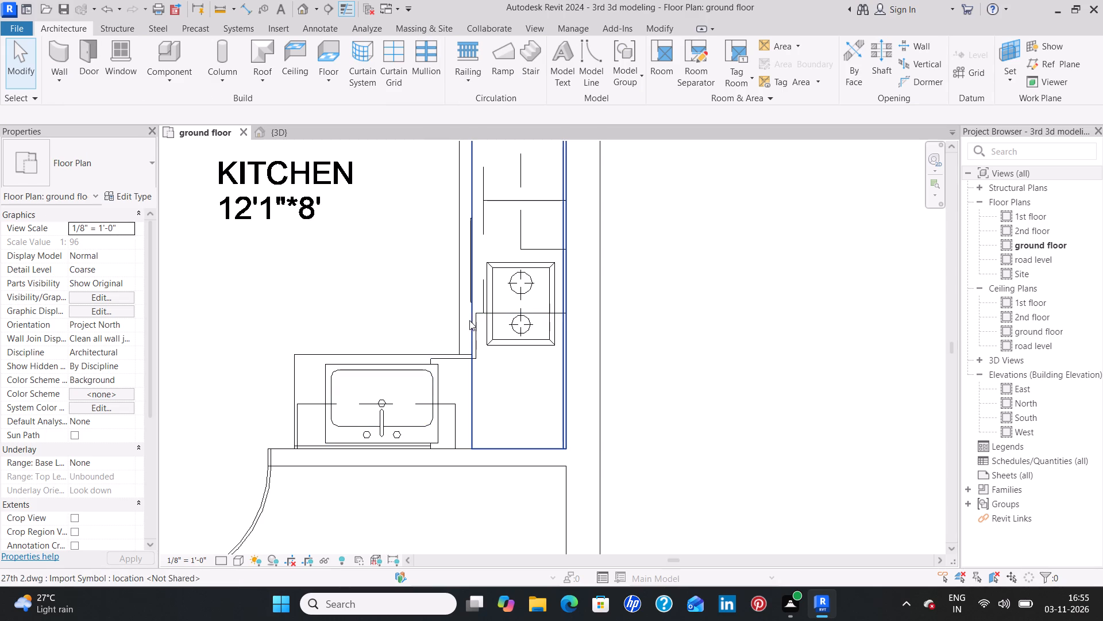
Place a matching Counter Top 24" Depth in unit 5's kitchen along the drawing-room-side wall, starting beside the fridge.
click(472, 307)
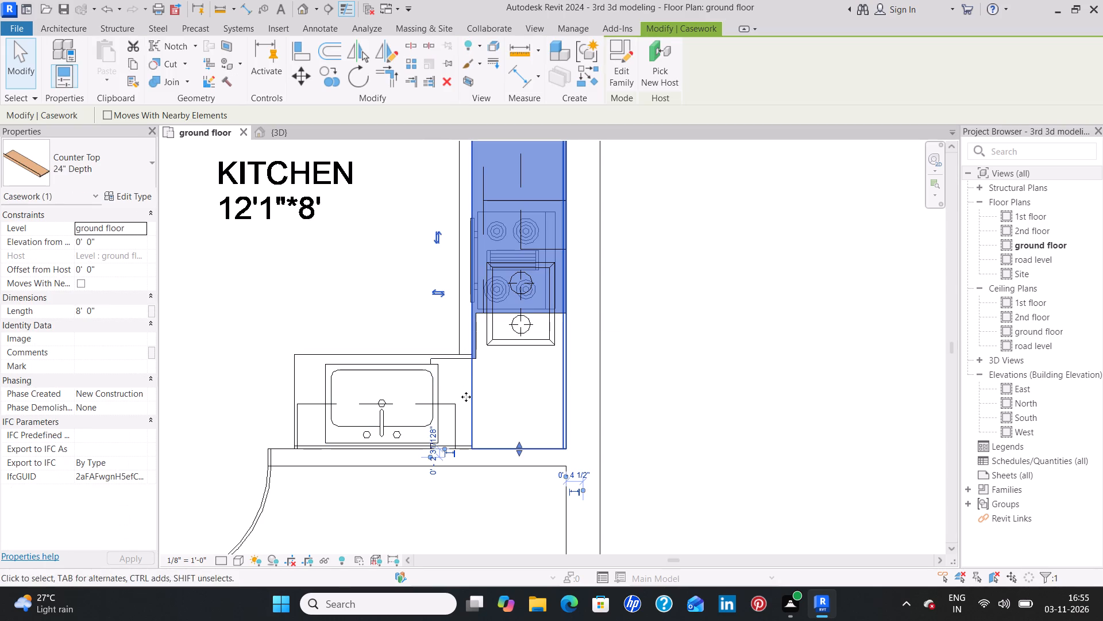
text(cs)
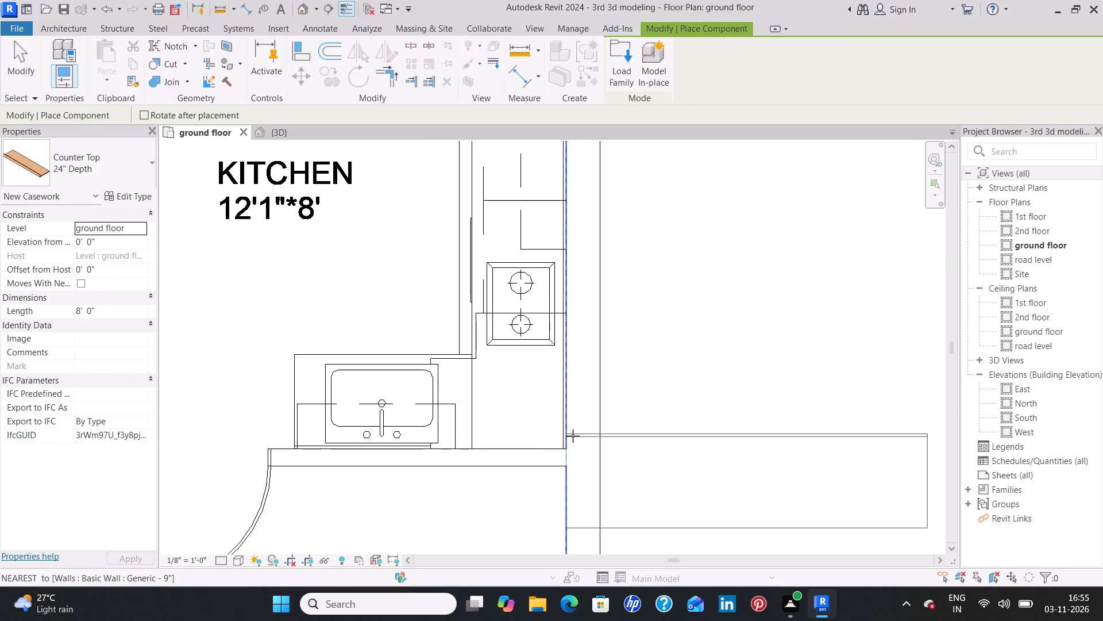
scroll(565, 435, down, 12)
middle_drag(565, 443, 506, 261)
middle_drag(445, 494, 500, 251)
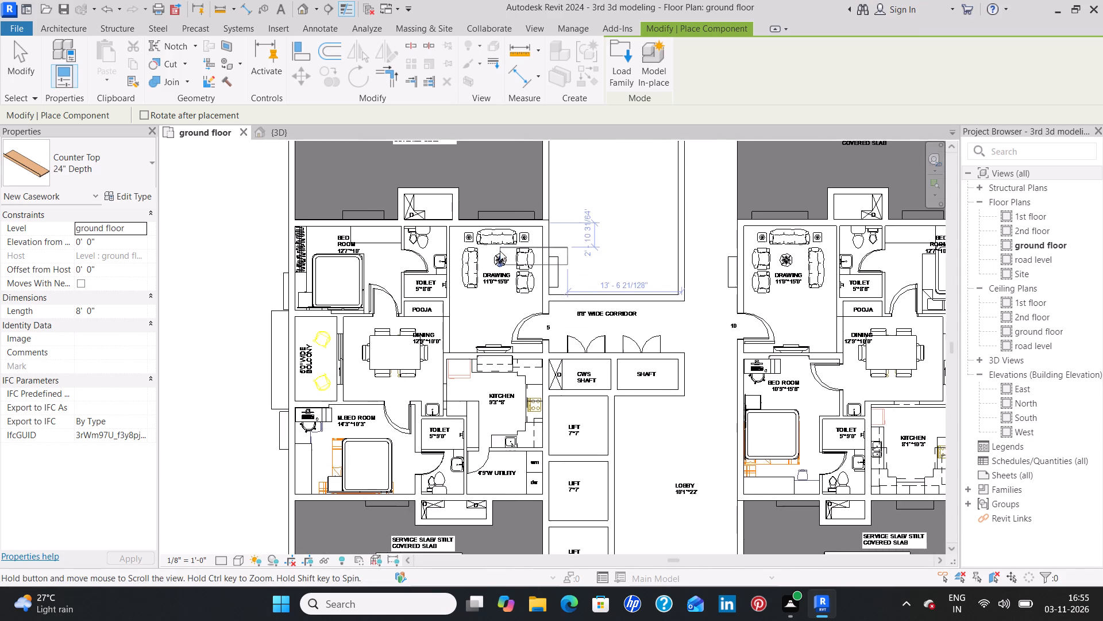
scroll(508, 384, up, 7)
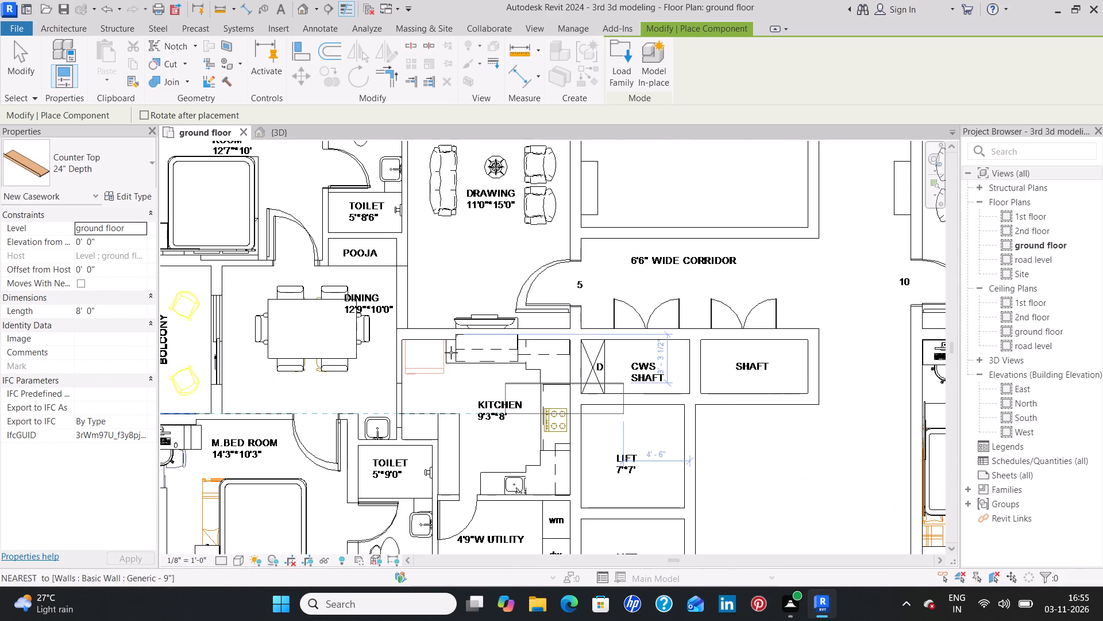
scroll(420, 326, up, 3)
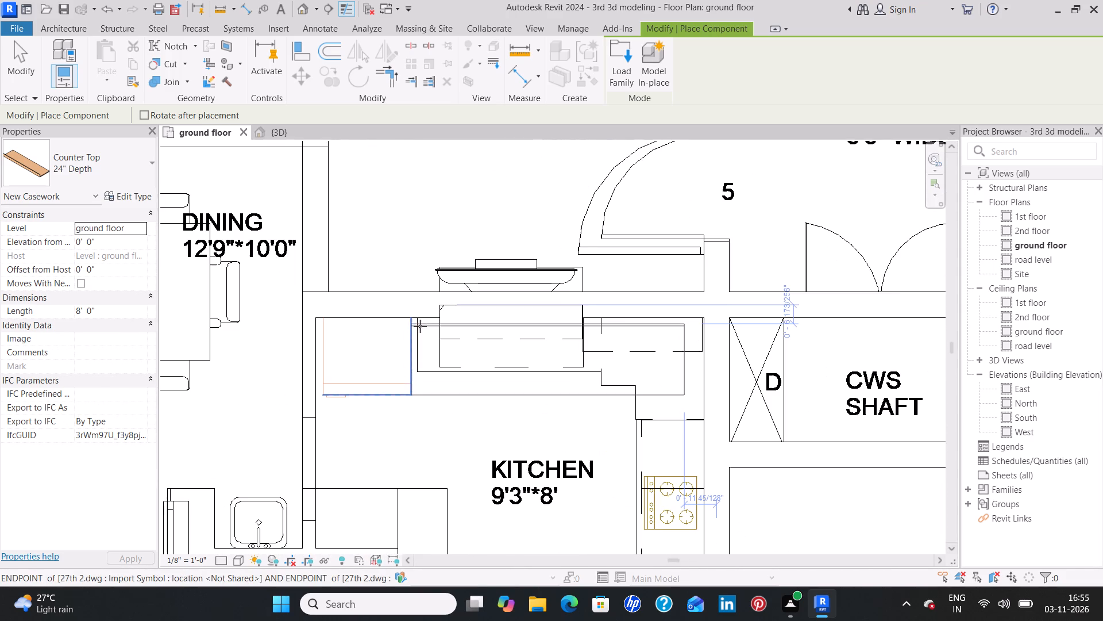
click(418, 316)
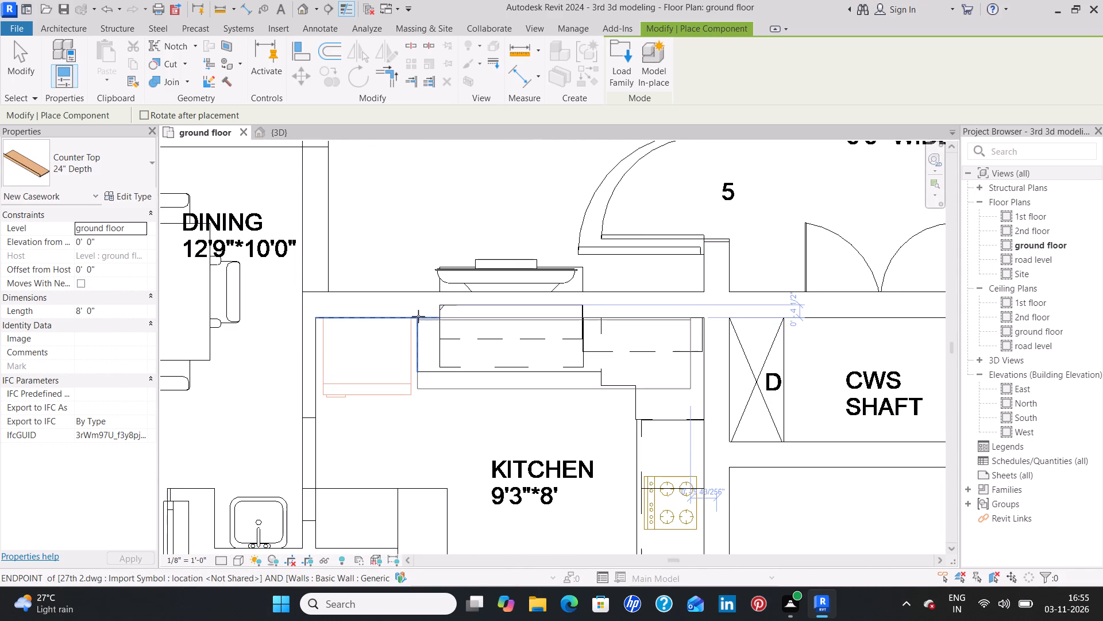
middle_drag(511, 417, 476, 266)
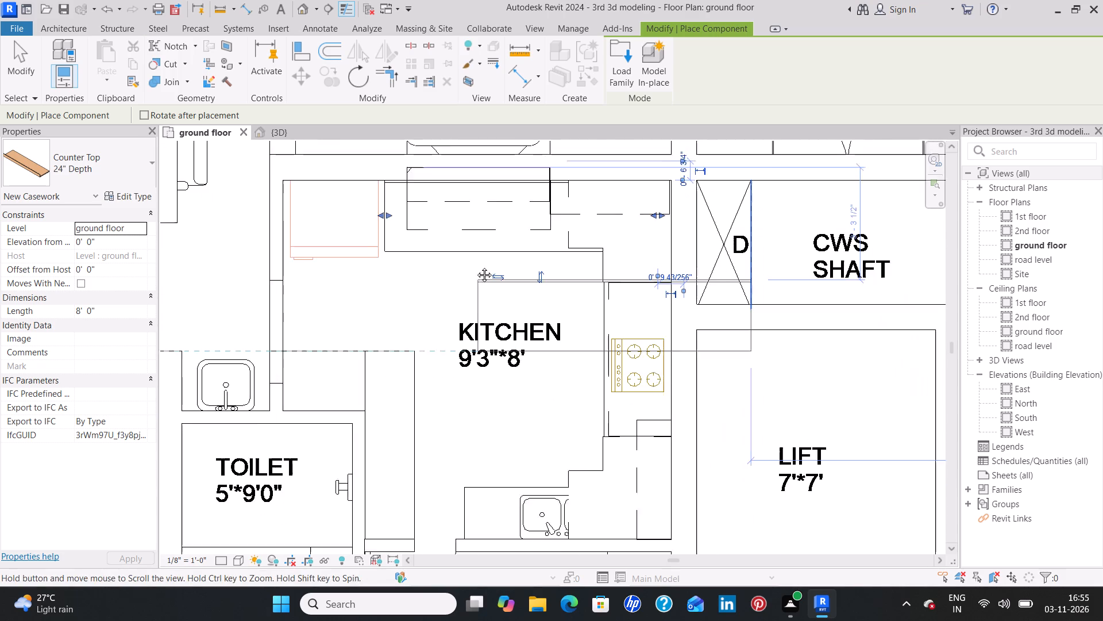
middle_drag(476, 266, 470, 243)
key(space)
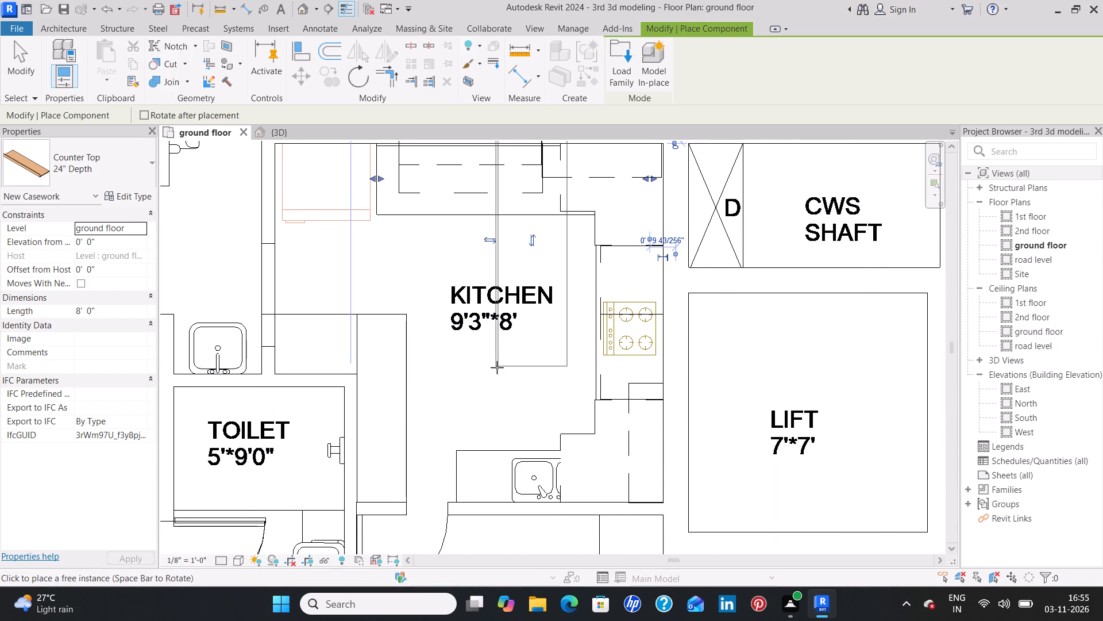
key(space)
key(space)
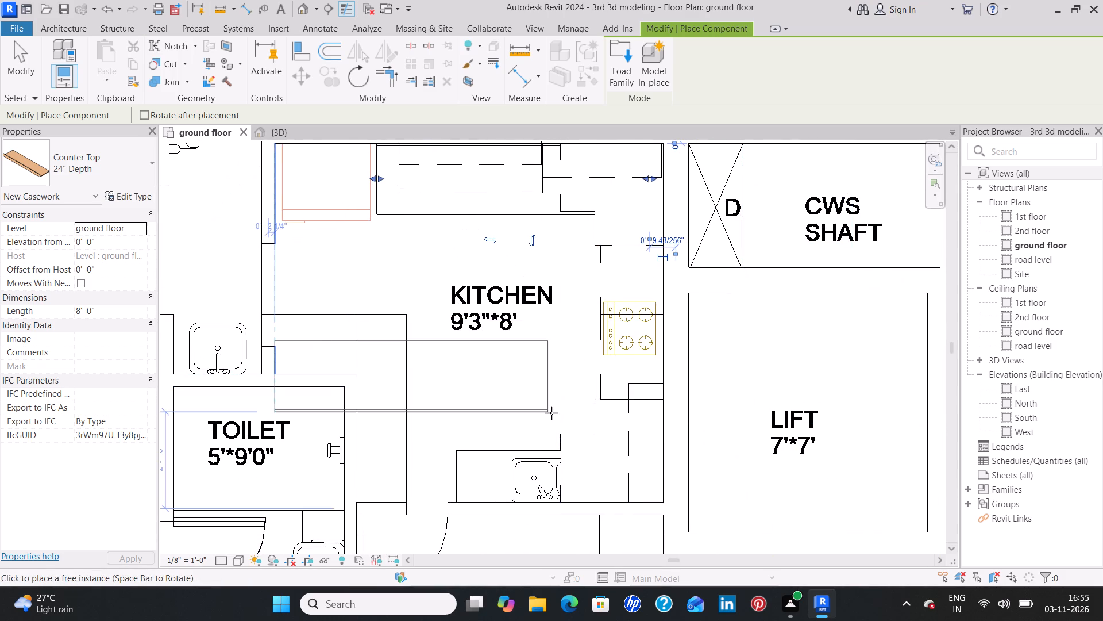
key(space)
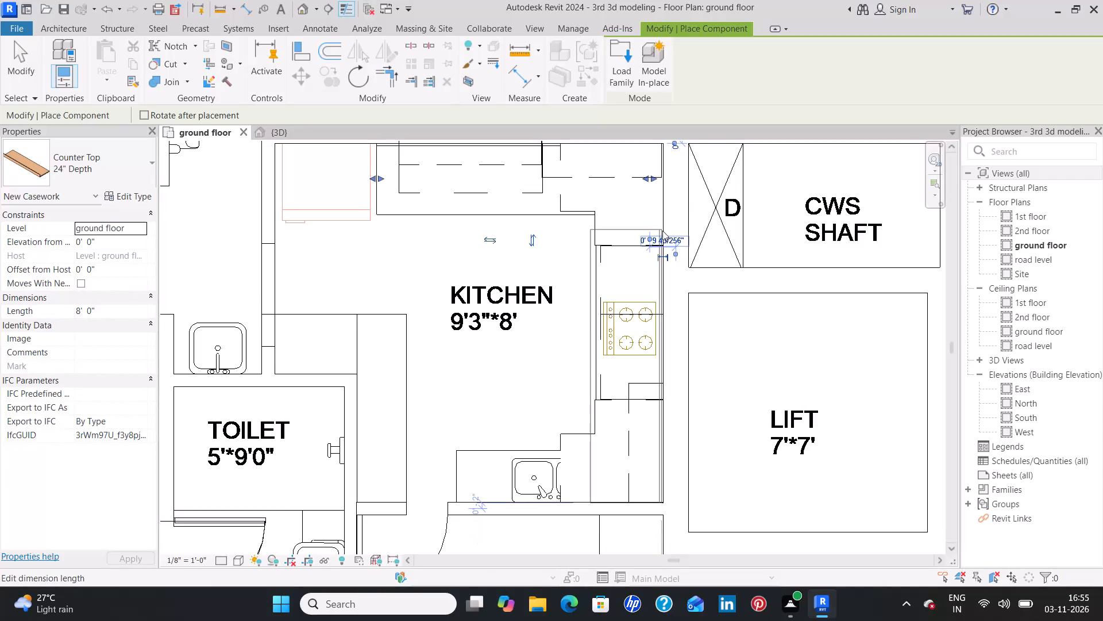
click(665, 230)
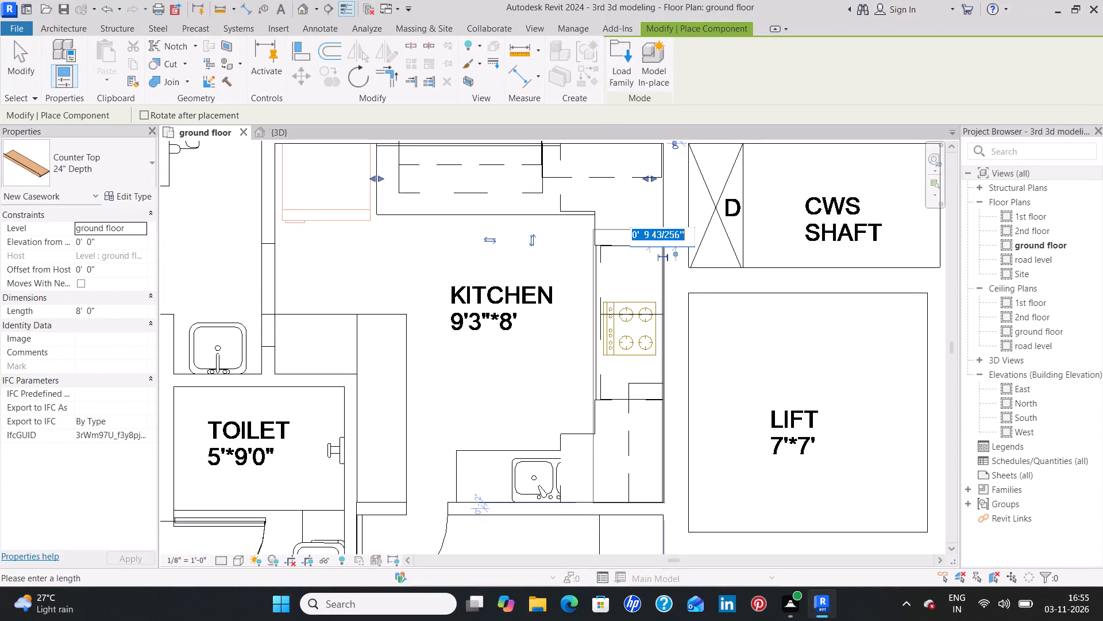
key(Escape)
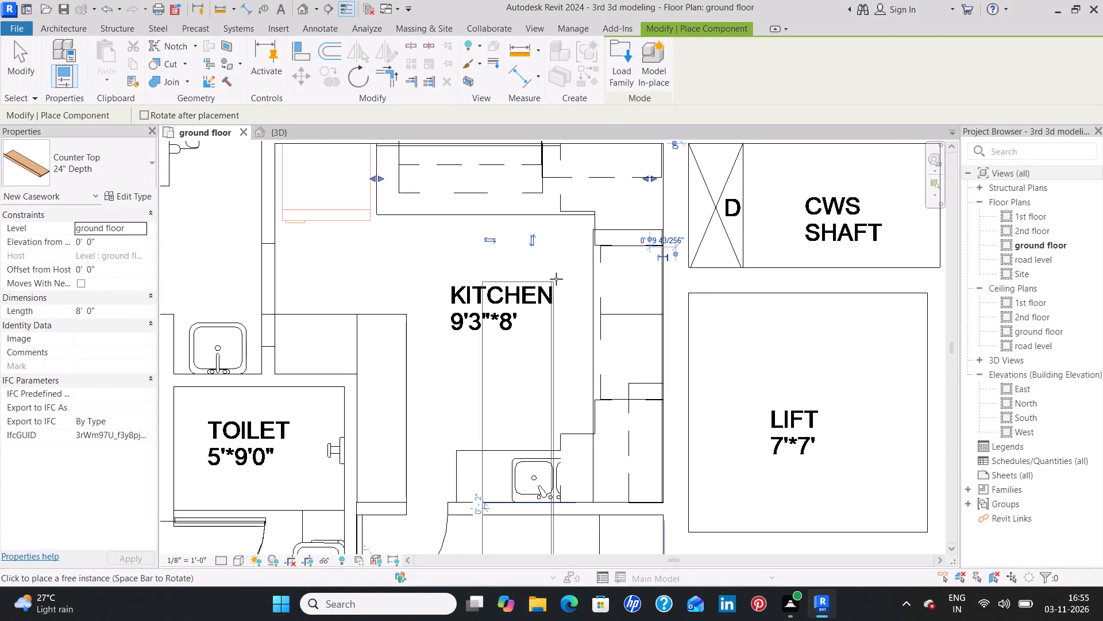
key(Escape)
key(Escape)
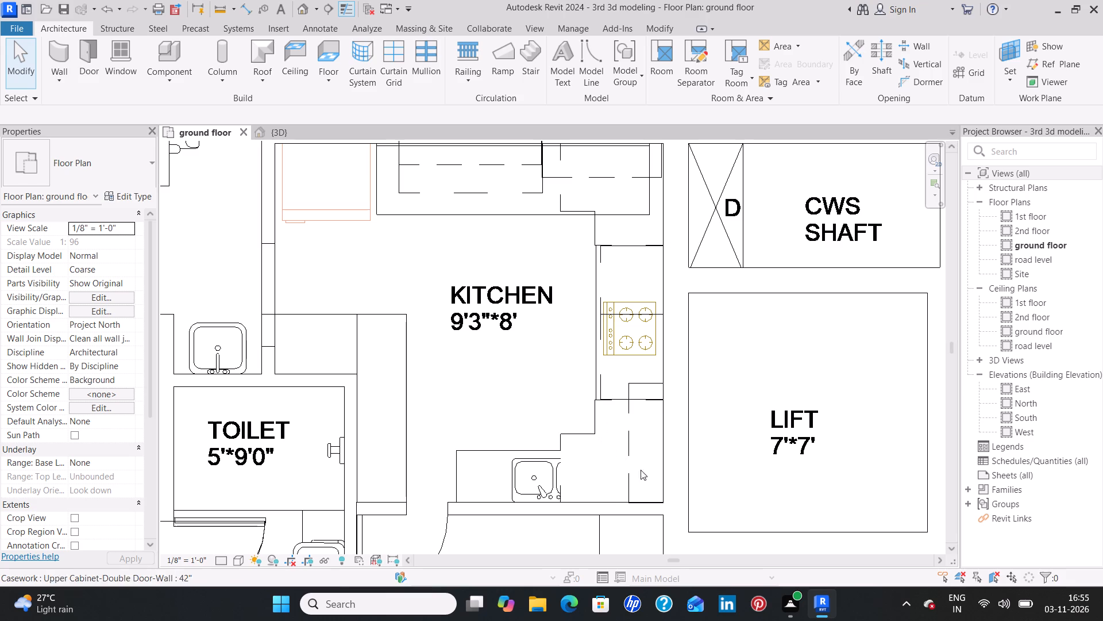
Place a matching 24" Depth counter top, turned along unit 5's stove-side wall and starting at the utility-side wall corner.
click(624, 212)
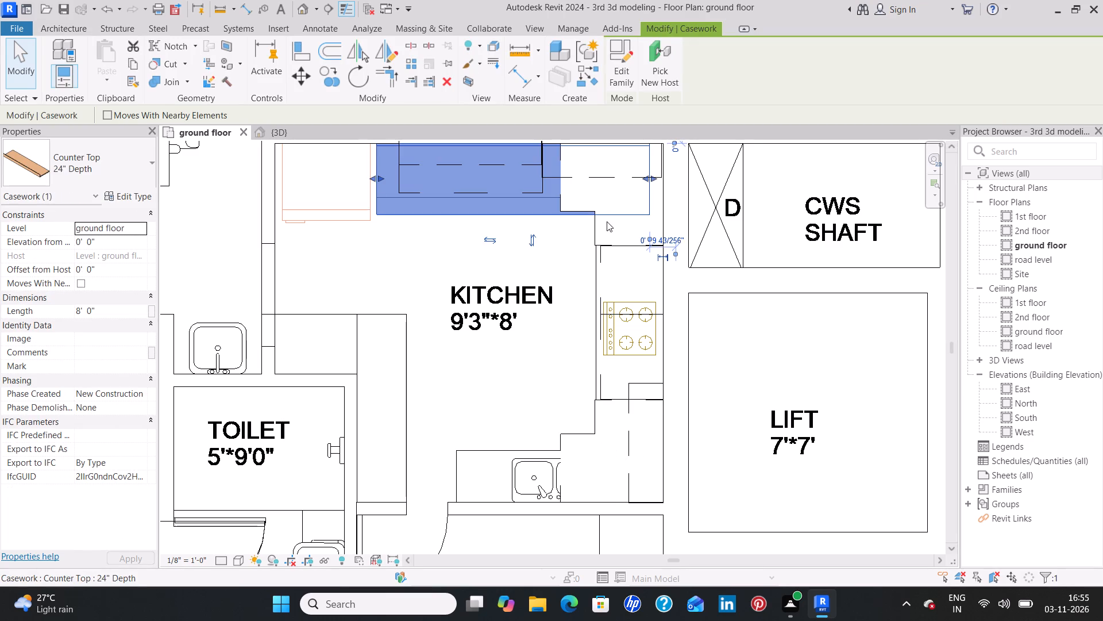
key(c)
key(s)
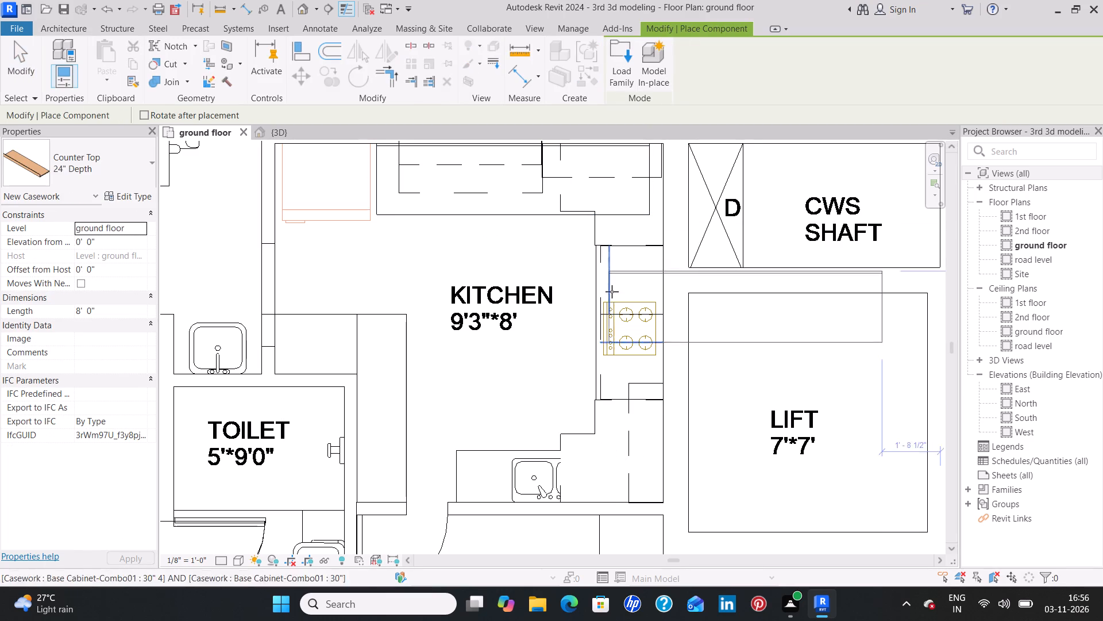
key(space)
key(space)
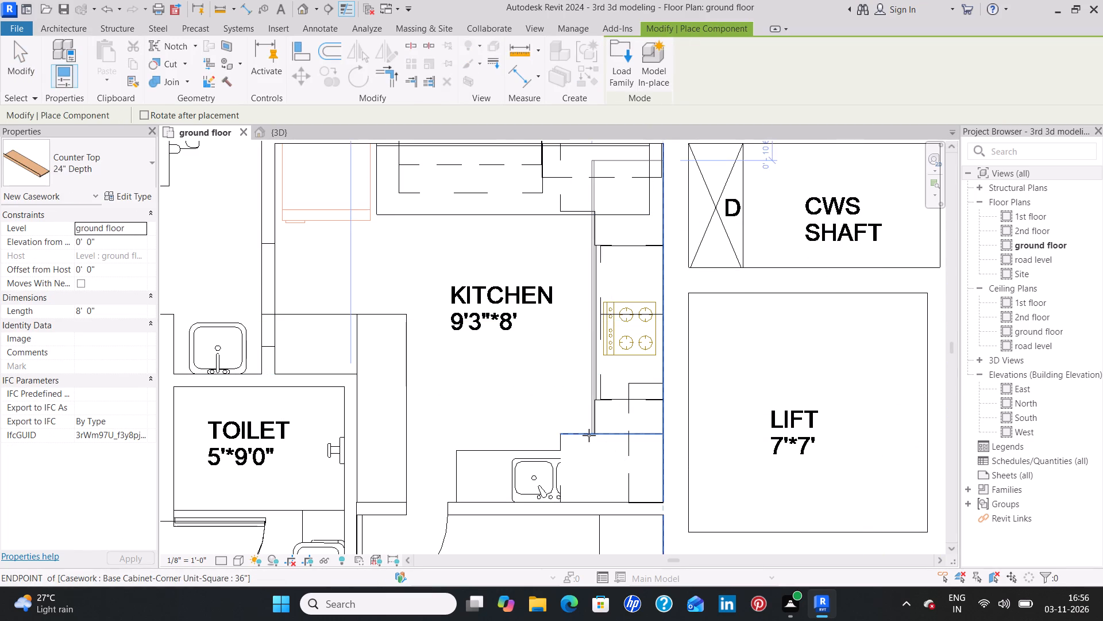
key(space)
key(space)
key(space)
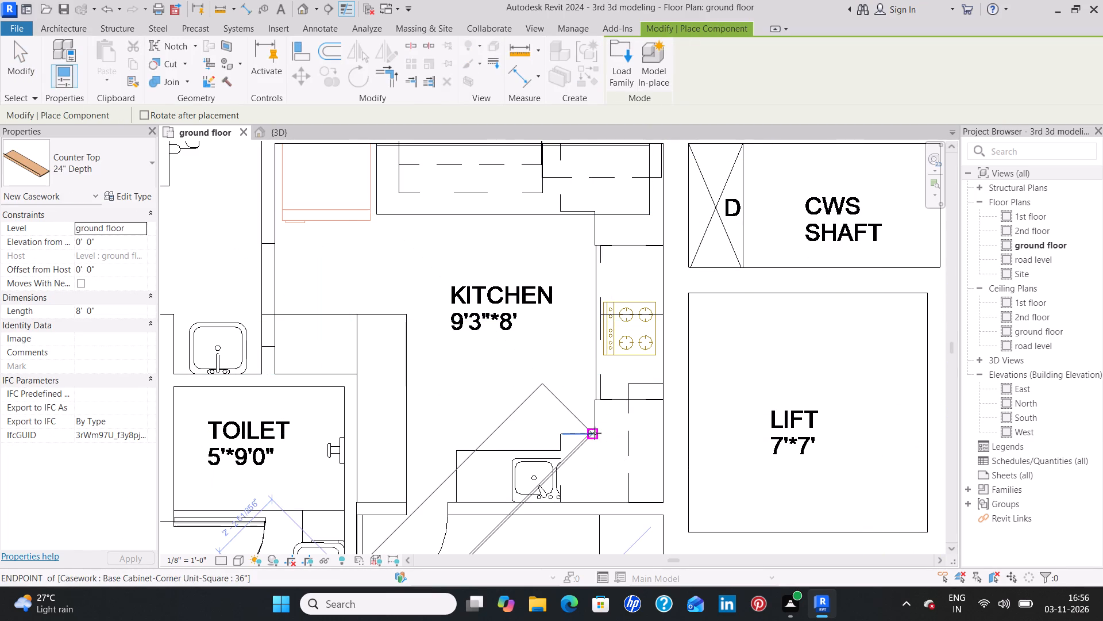
key(space)
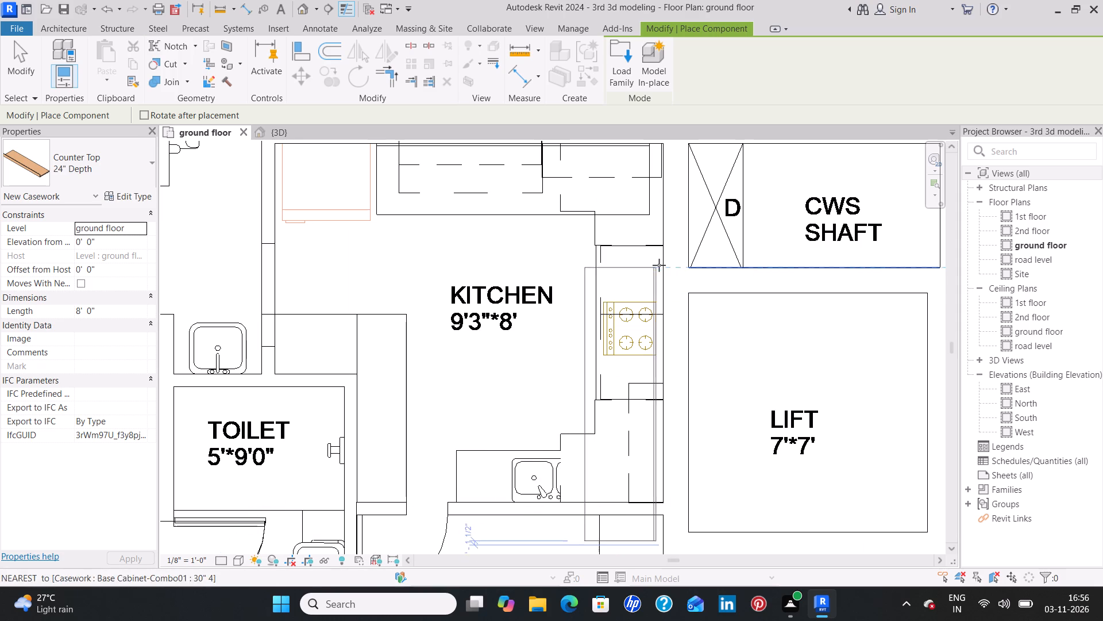
click(657, 232)
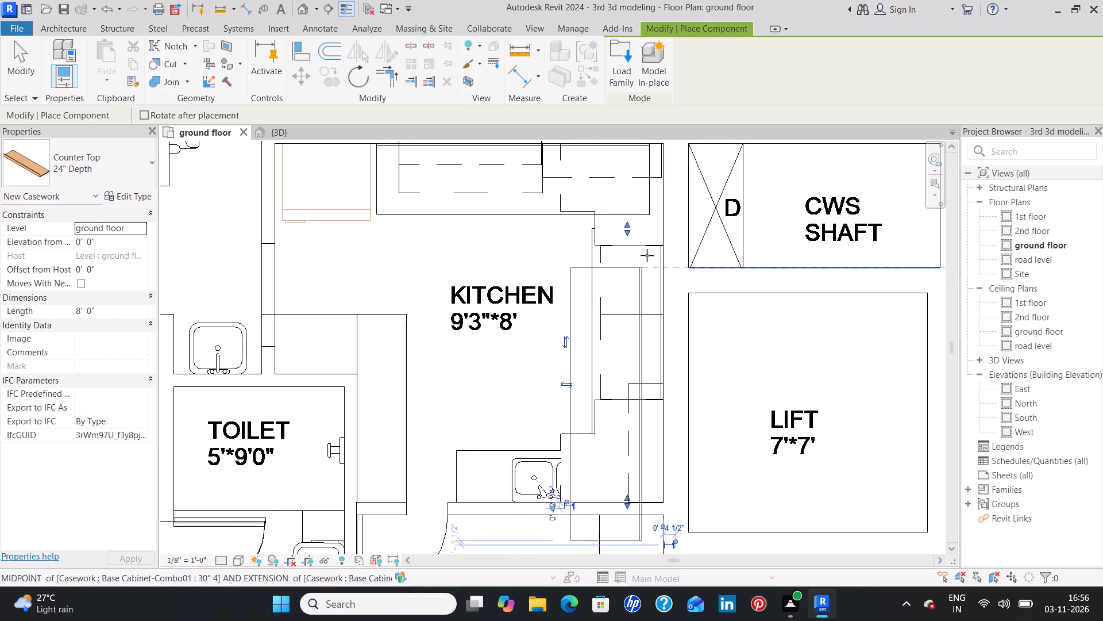
key(Escape)
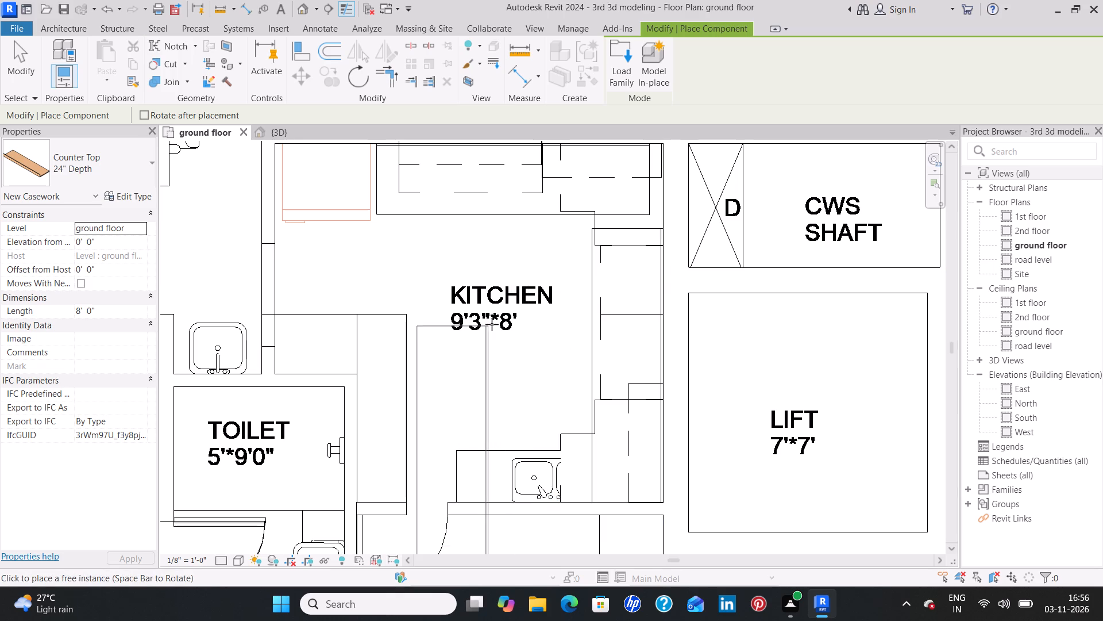
key(Escape)
Stretch unit 5's stove-side counter top to 8' 5" so it meets the front edge of the fridge-side counter top.
click(593, 288)
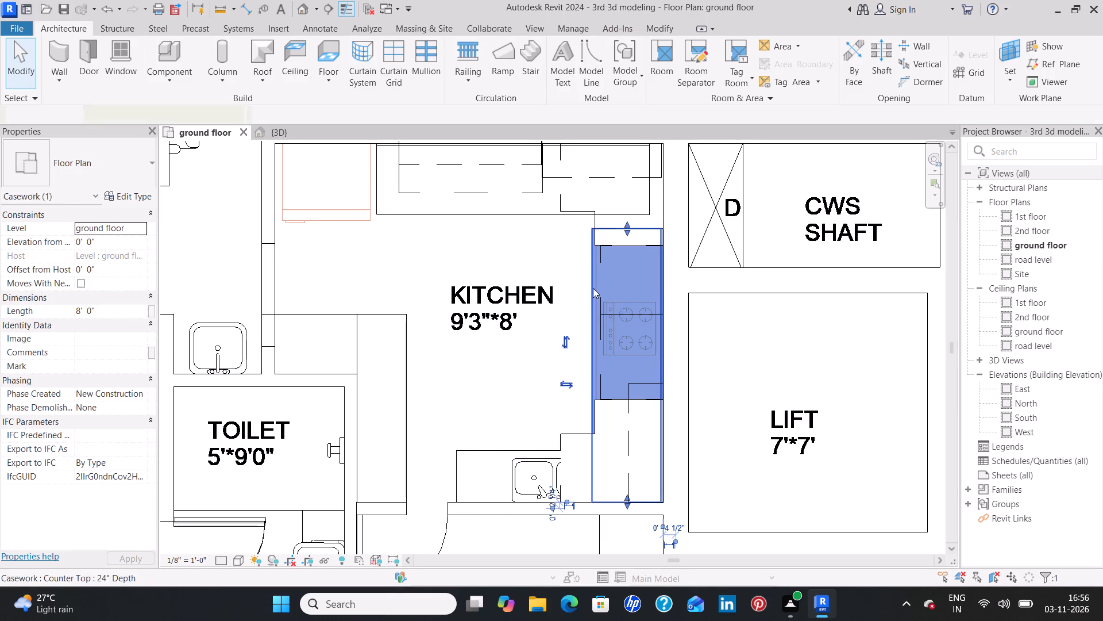
scroll(612, 238, up, 3)
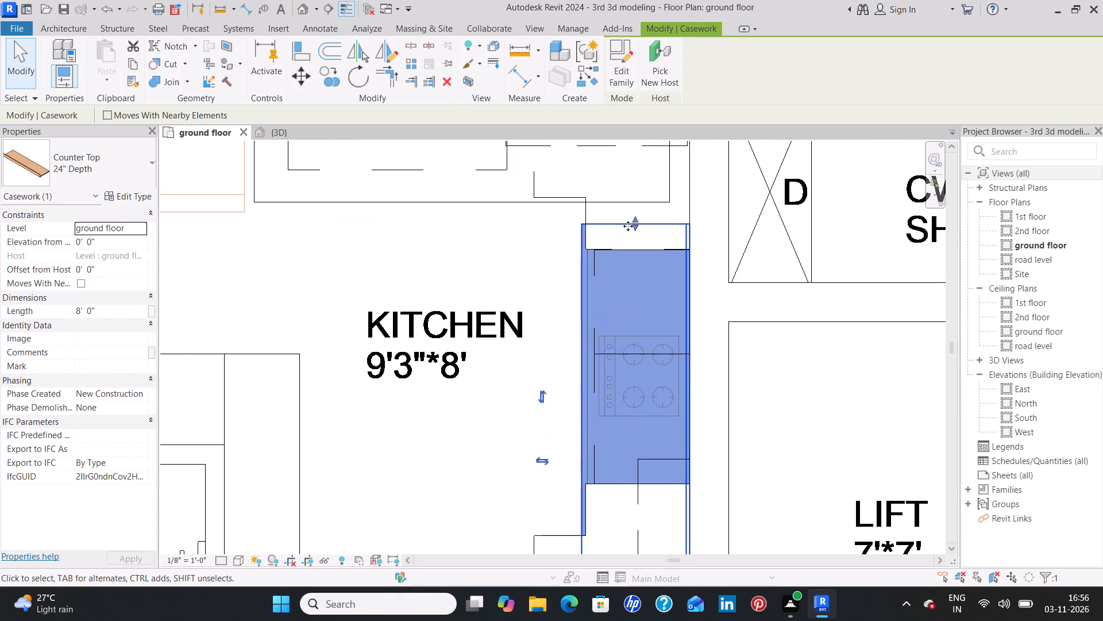
drag(637, 219, 637, 202)
click(637, 202)
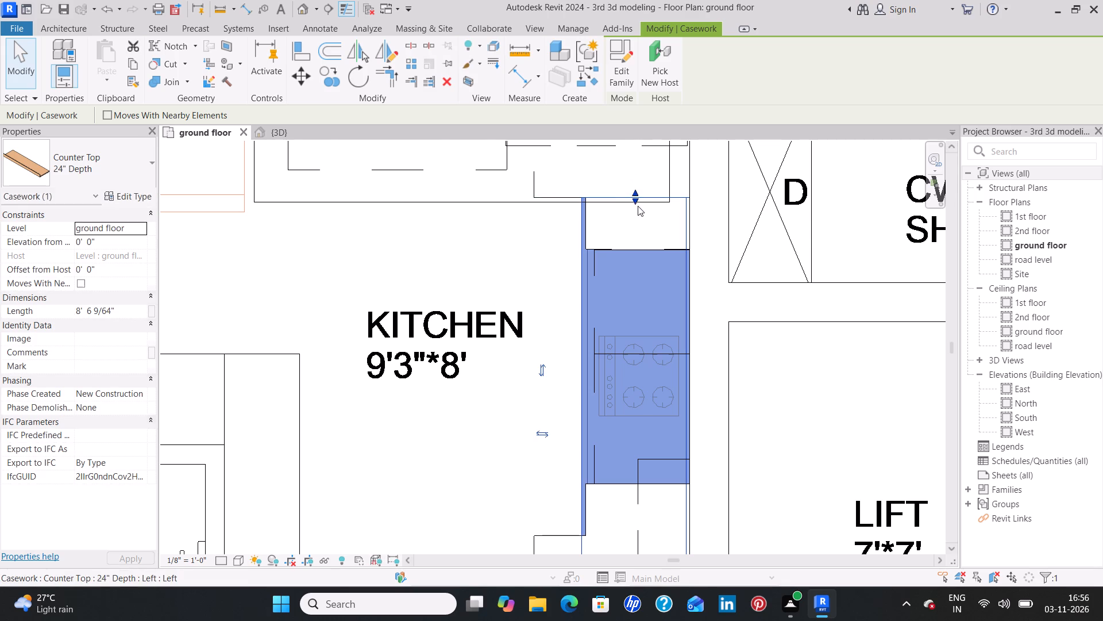
drag(635, 198, 635, 204)
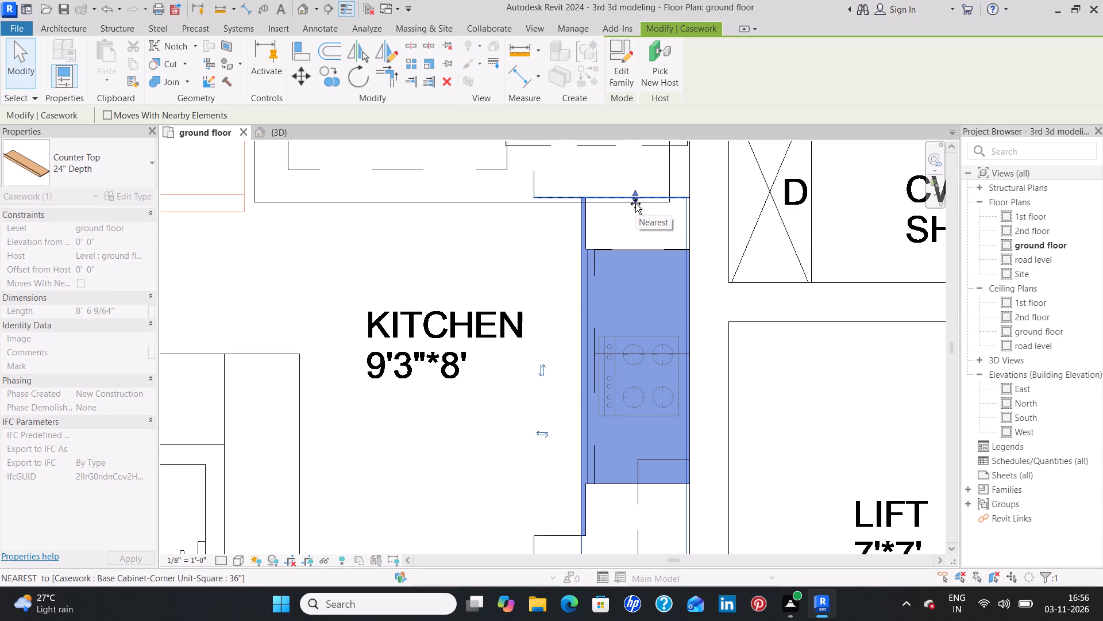
drag(635, 204, 635, 208)
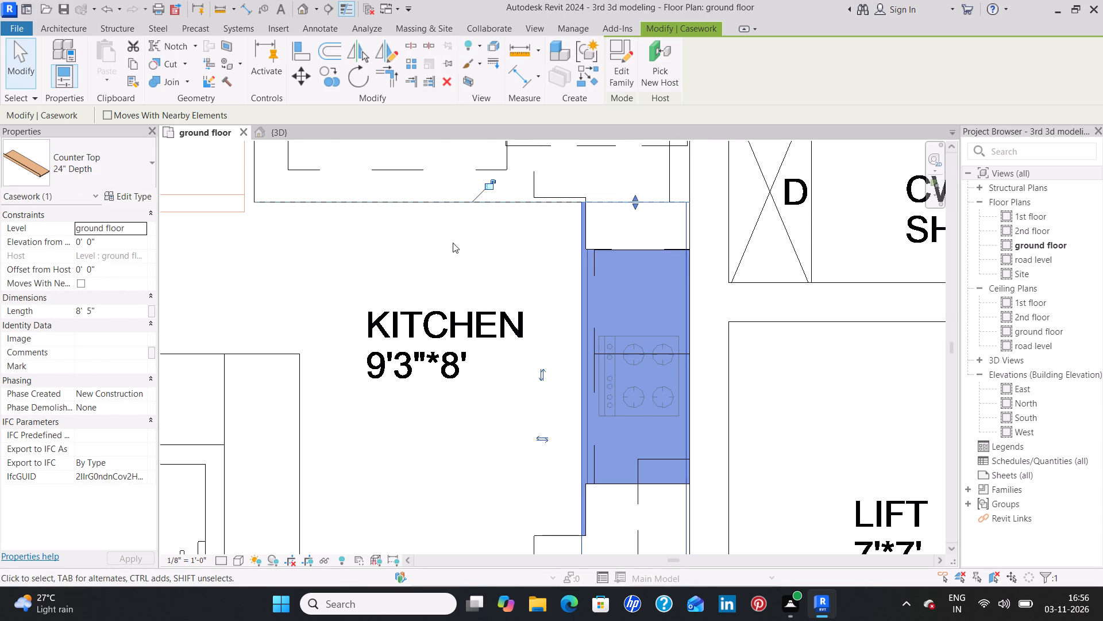
Extend unit 5's fridge-side counter top to the stove-side wall, making it about 8' 4 5/8" long.
middle_drag(454, 243, 367, 428)
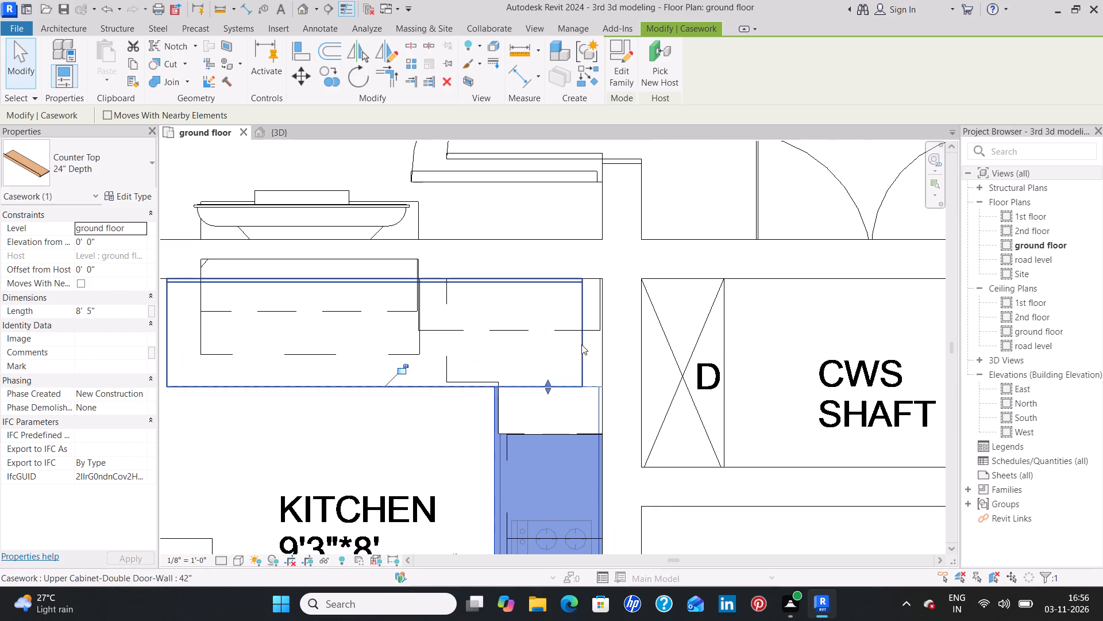
click(581, 346)
drag(585, 332, 588, 330)
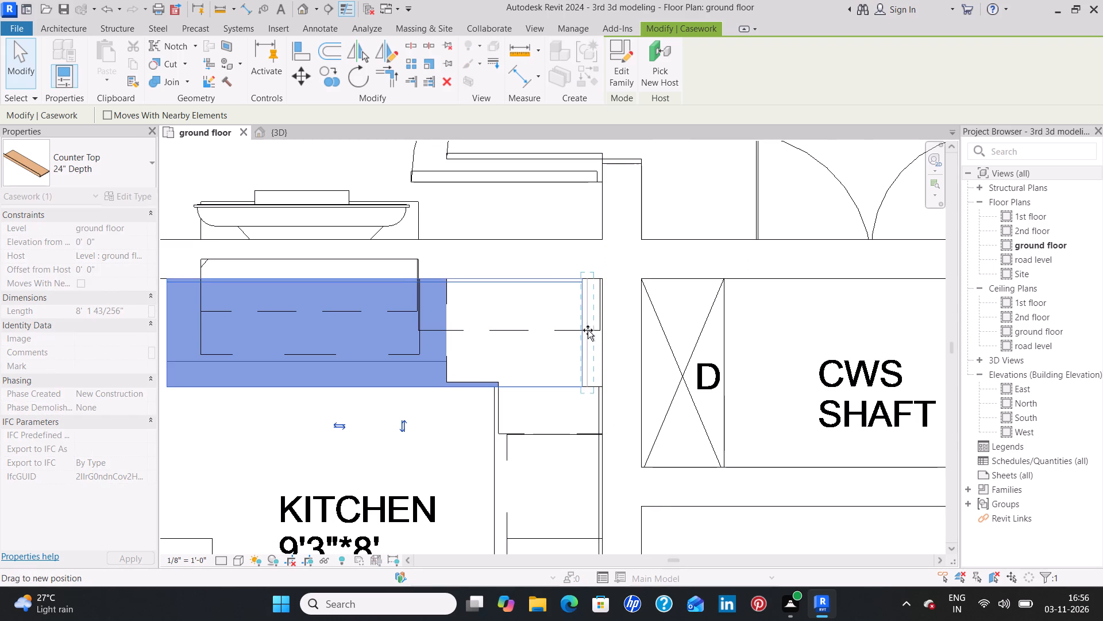
drag(588, 330, 598, 330)
click(385, 427)
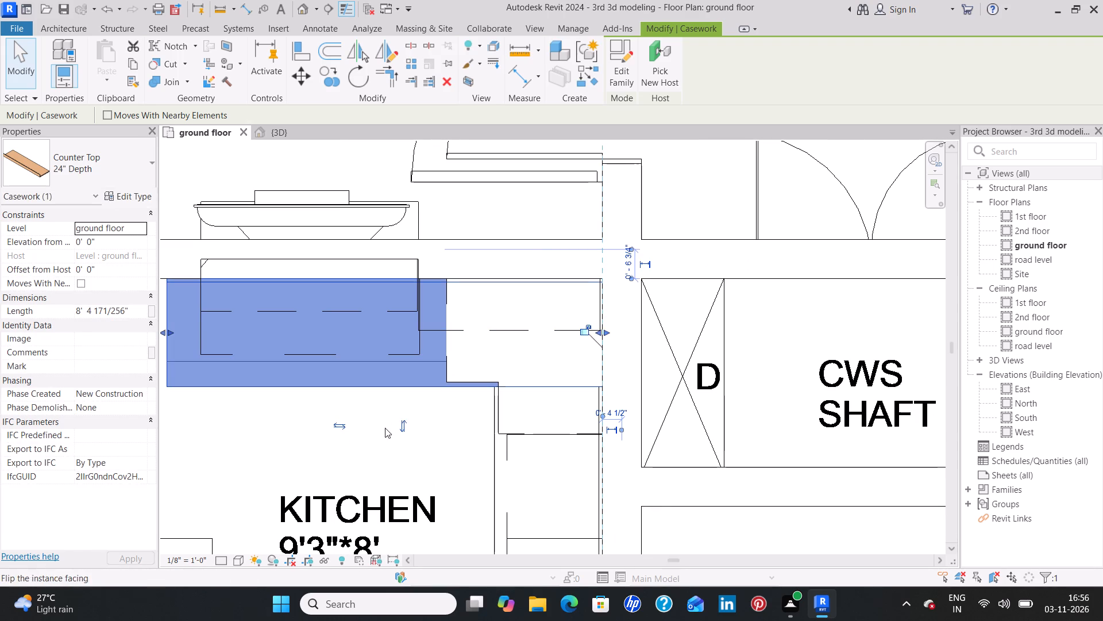
Place a matching 24" Depth counter top, 8' 5" long, in unit 10's kitchen along the service-slab-side wall, starting at the sink-side wall corner.
scroll(375, 438, down, 3)
middle_drag(357, 454, 428, 246)
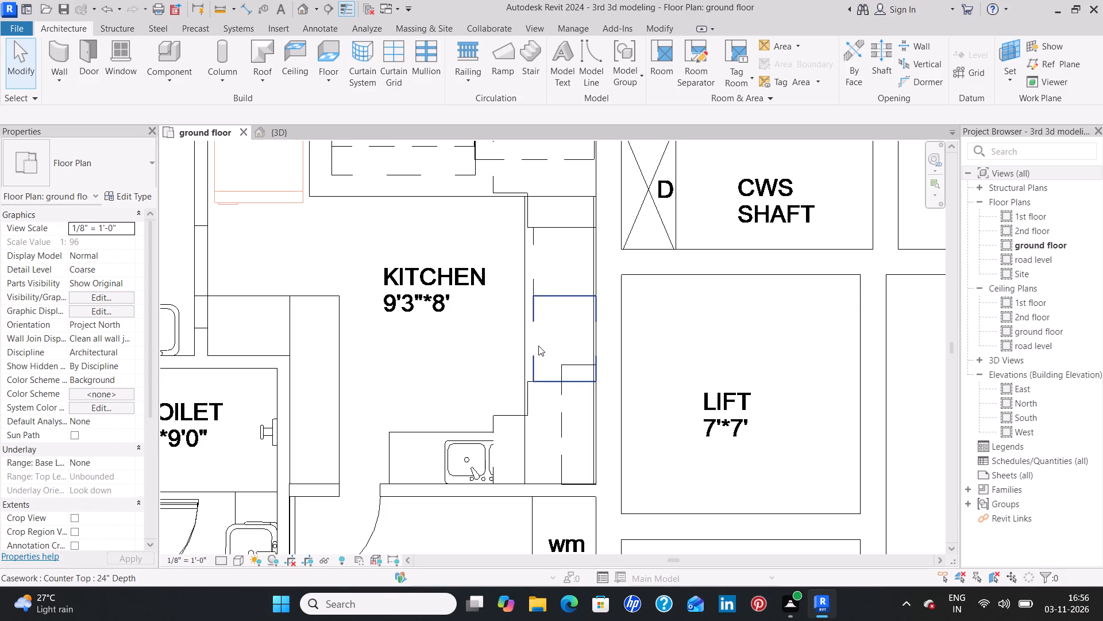
click(524, 344)
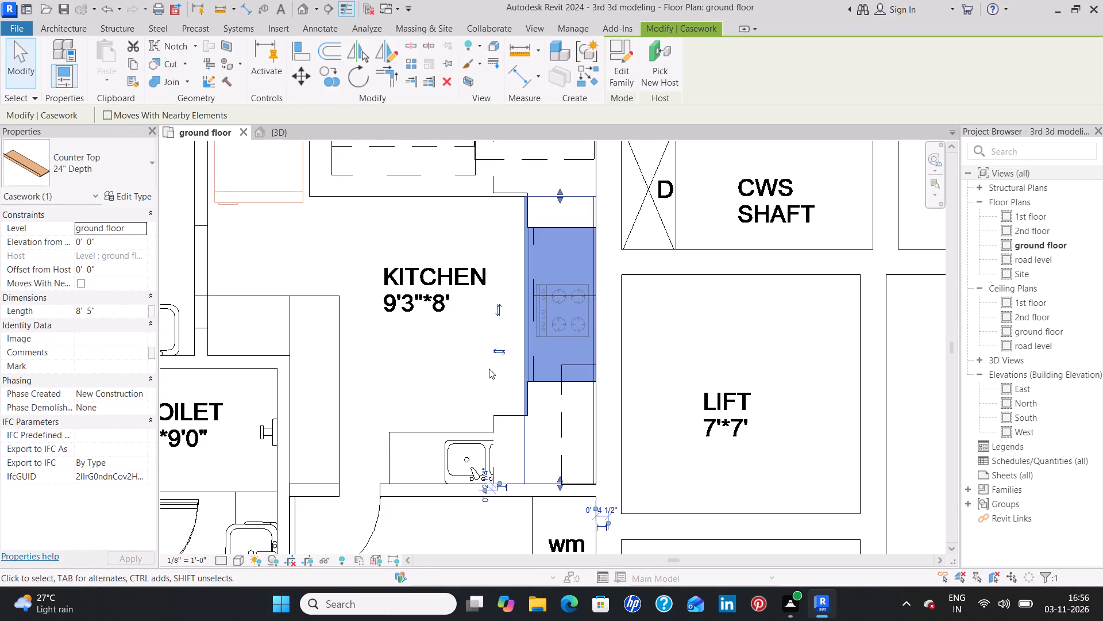
key(c)
key(s)
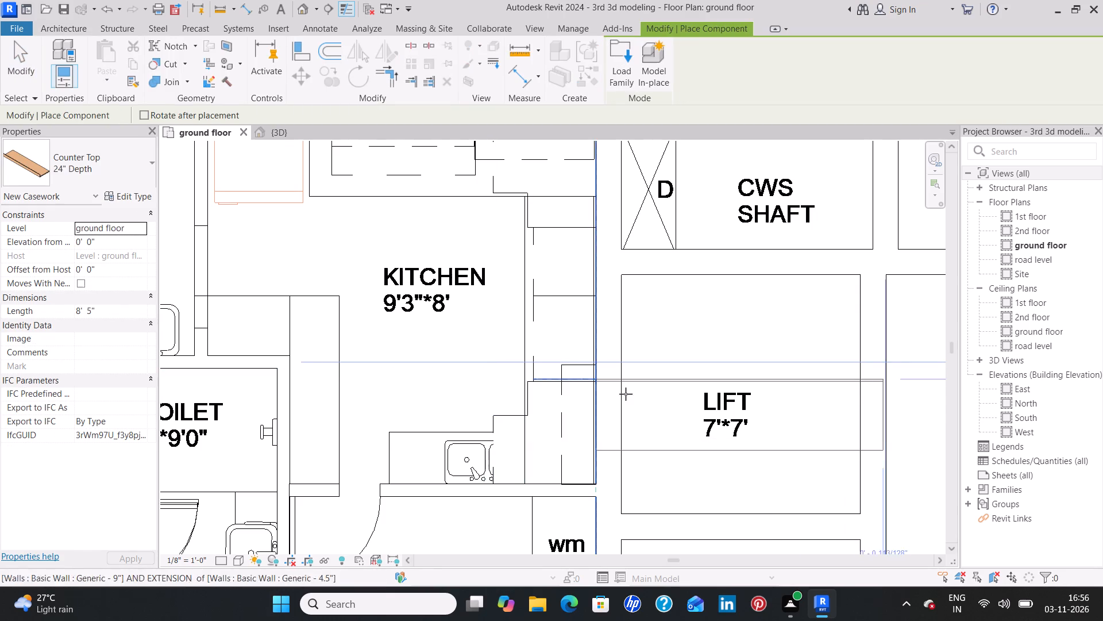
scroll(602, 415, down, 7)
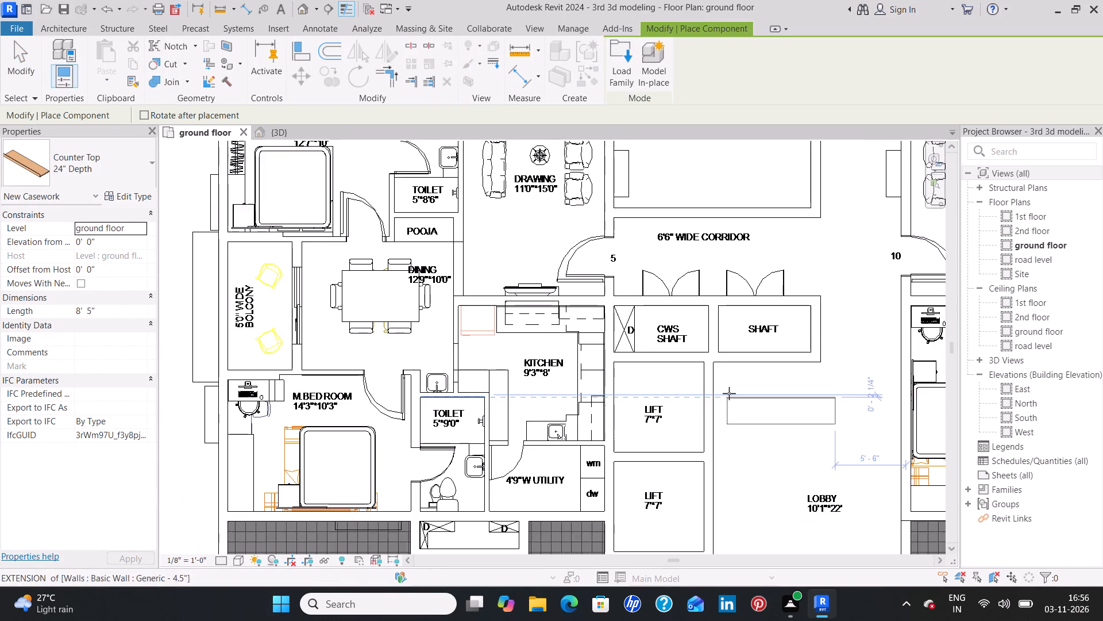
middle_drag(729, 393, 284, 397)
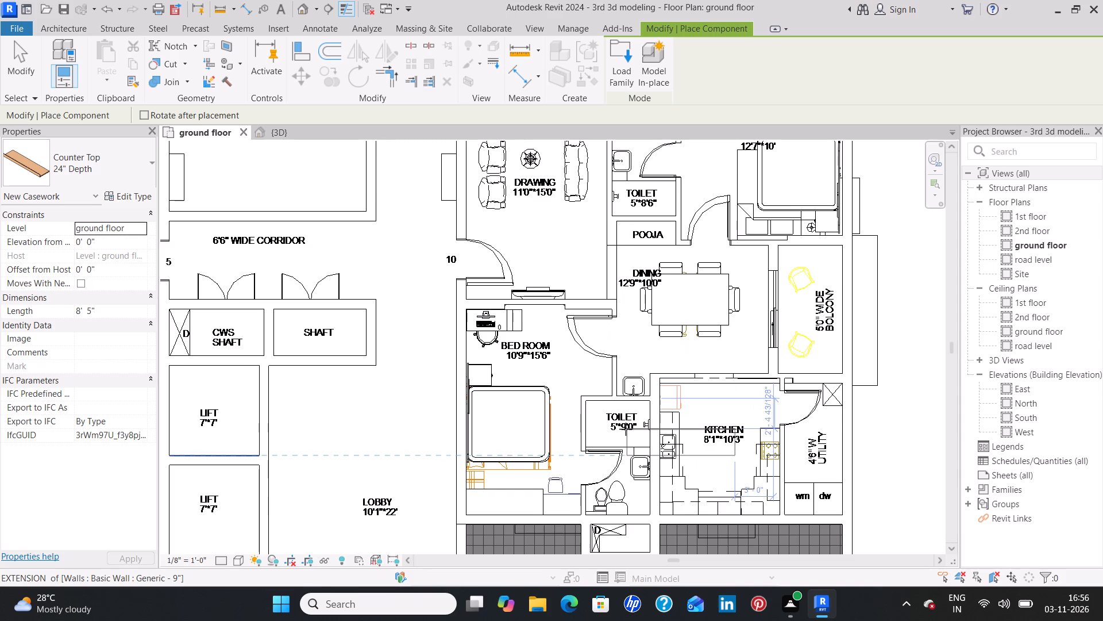
middle_drag(626, 426, 457, 409)
scroll(485, 404, up, 5)
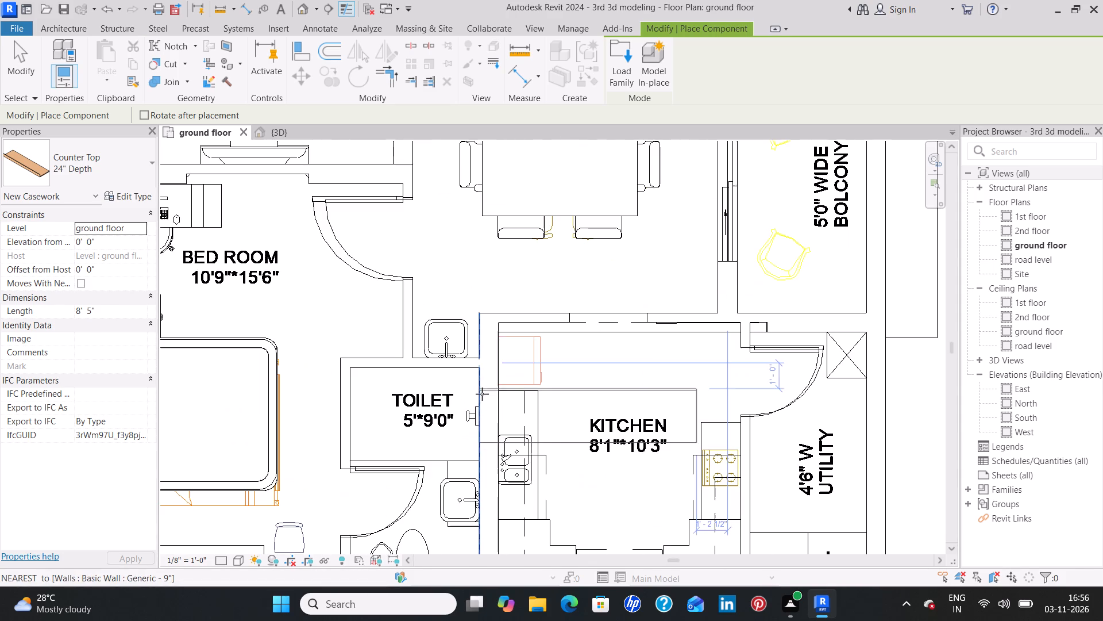
middle_drag(514, 333, 520, 214)
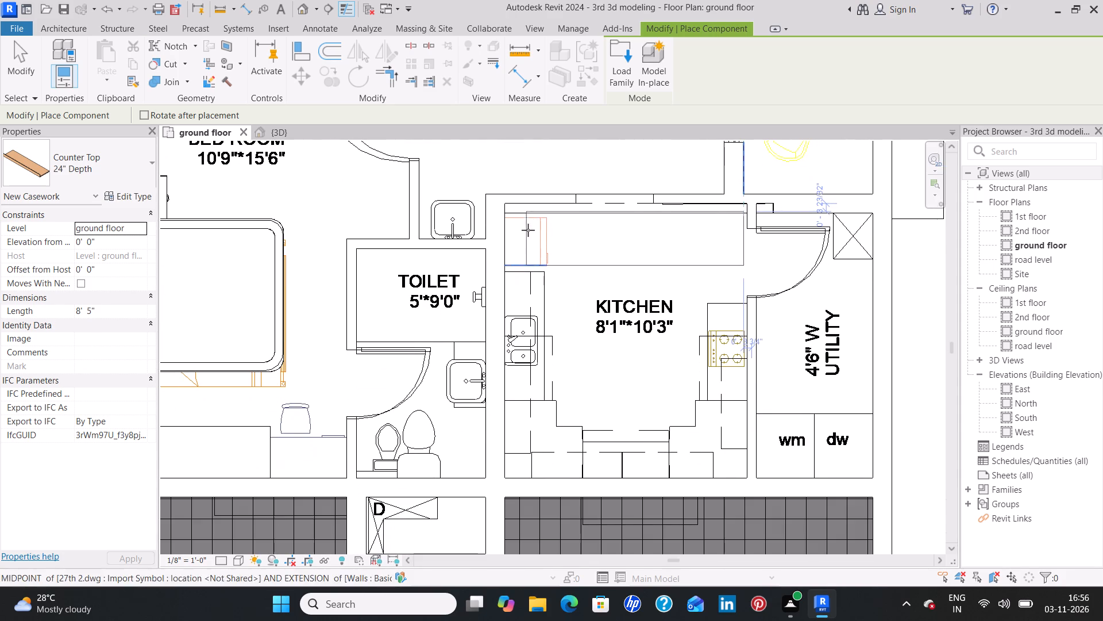
middle_drag(556, 413, 509, 282)
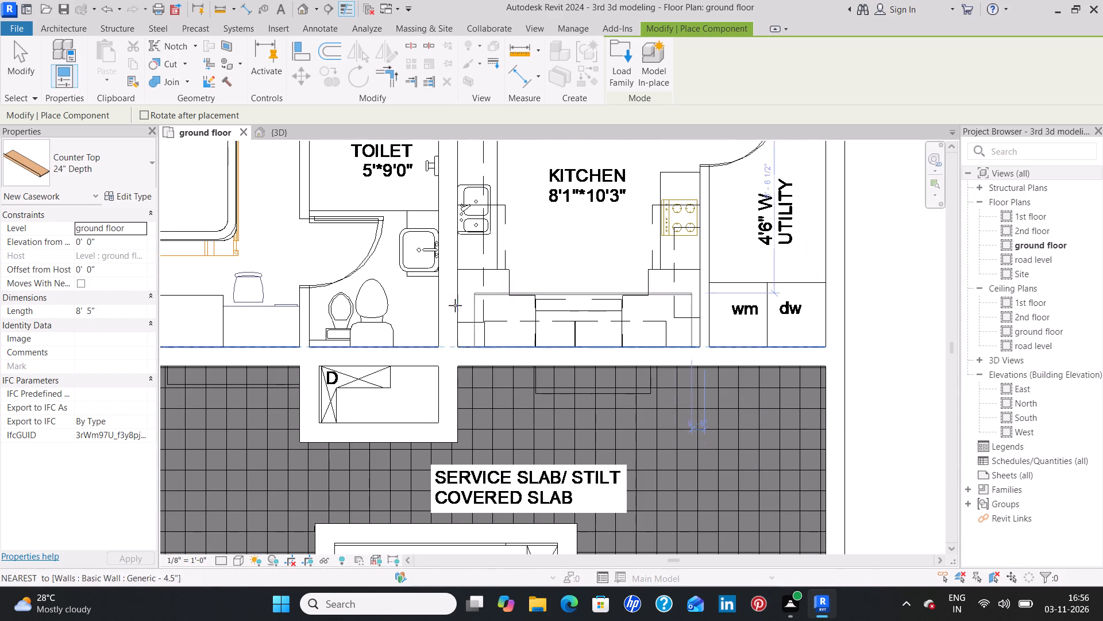
key(space)
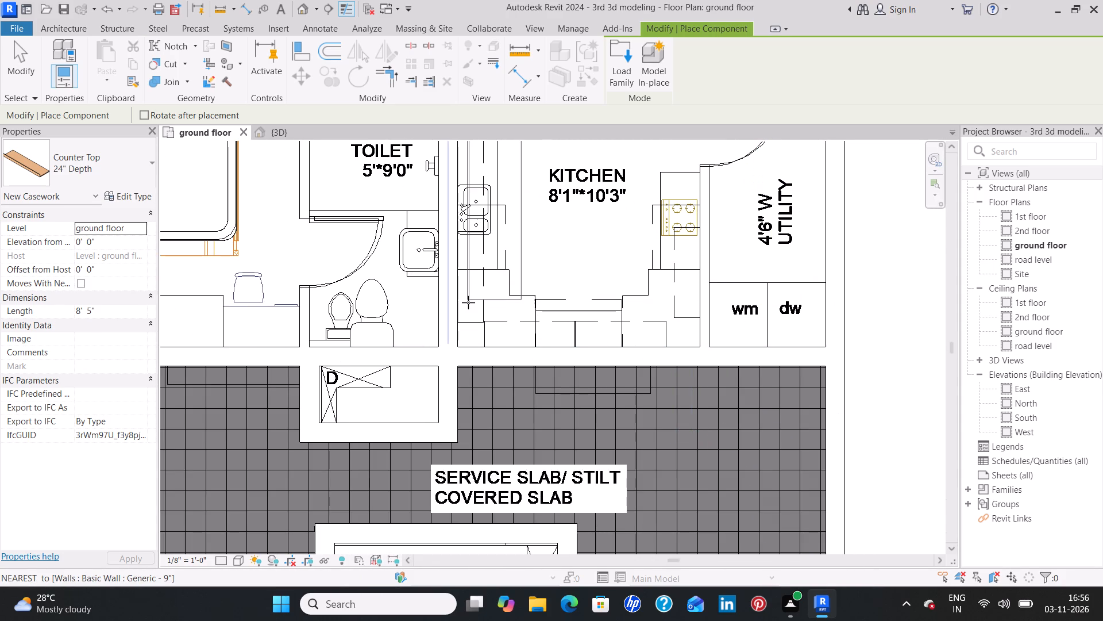
key(space)
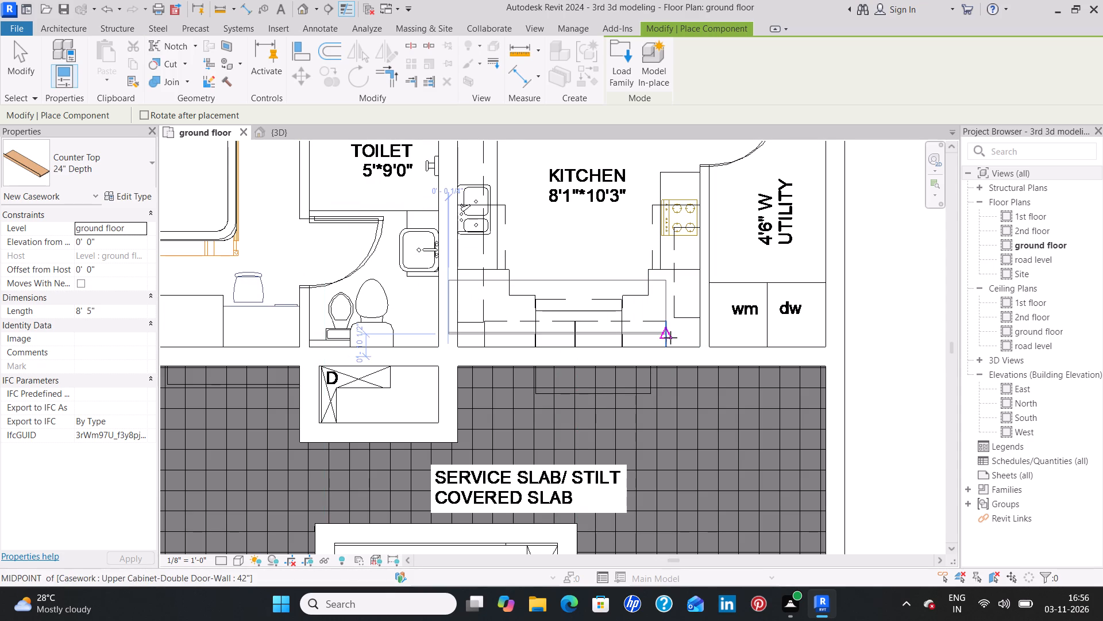
scroll(671, 338, up, 3)
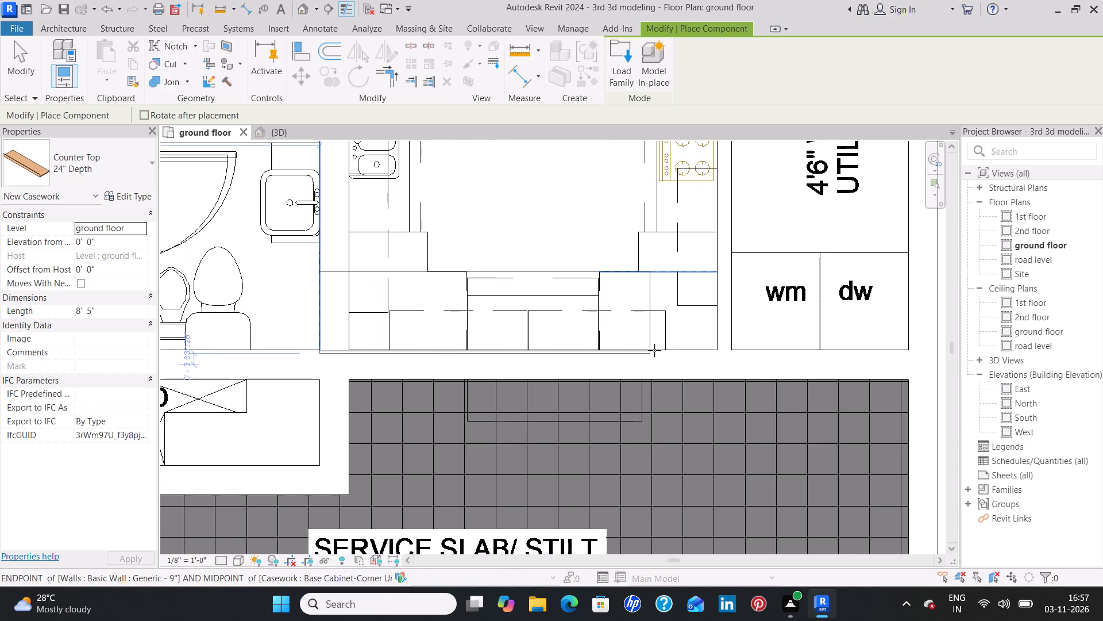
click(678, 344)
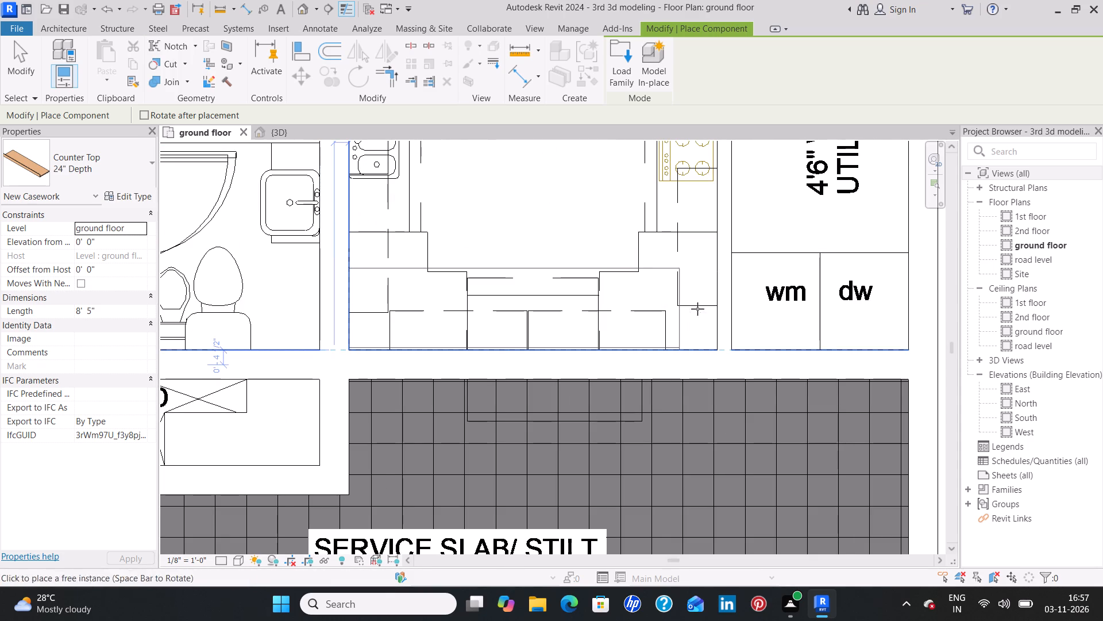
Place another matching 24" Depth counter top, turned along unit 10's utility-side wall, starting at the stove-side base cabinets' end near the utility door.
middle_drag(688, 246, 568, 367)
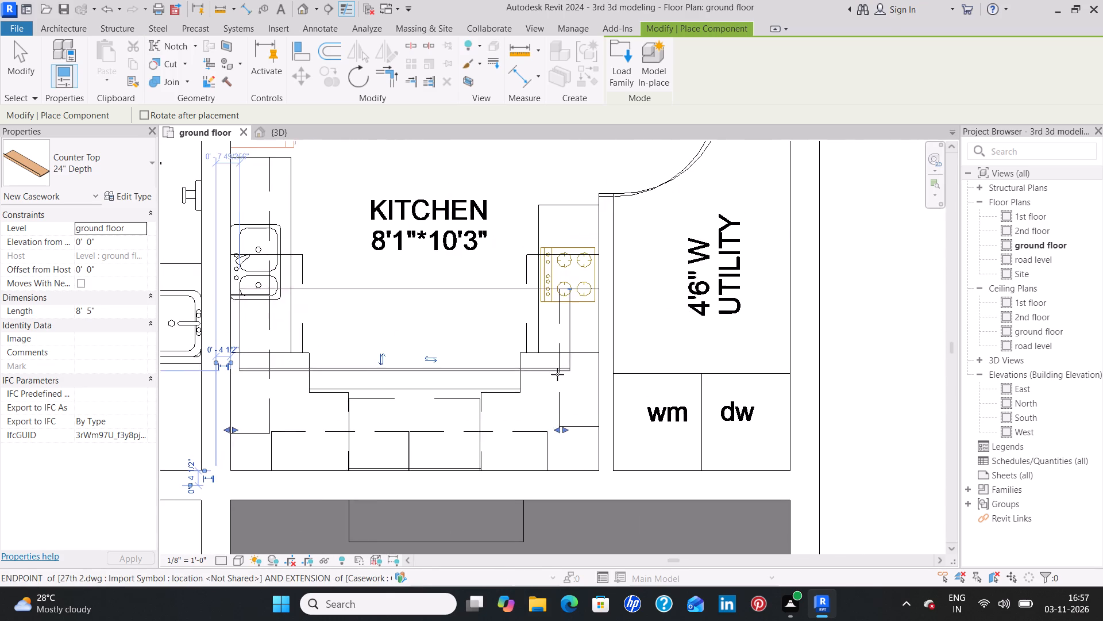
key(space)
key(space)
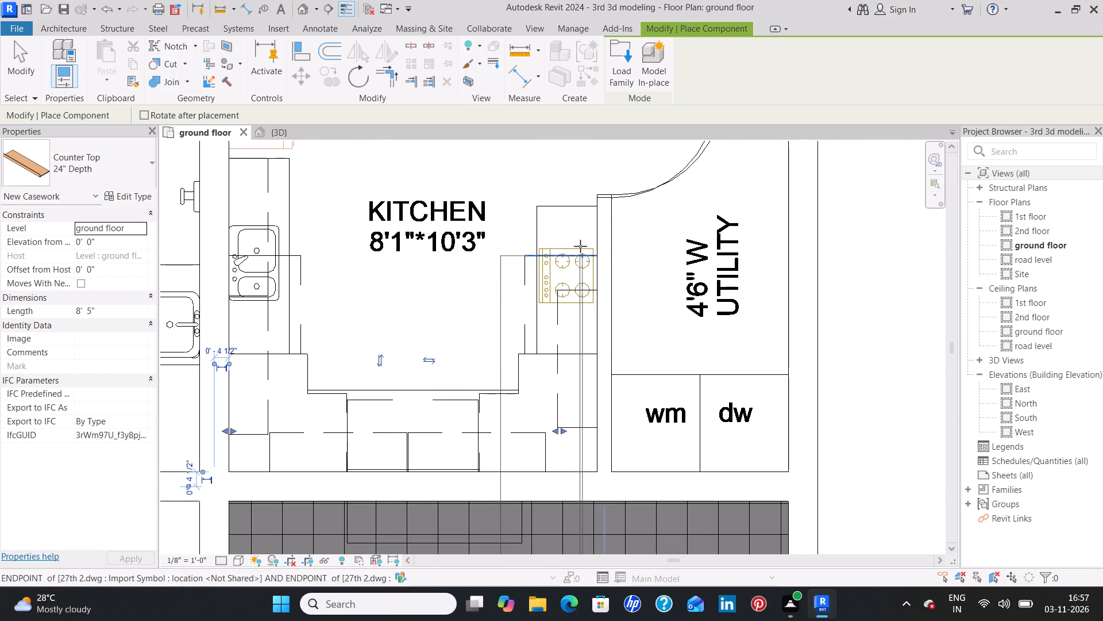
click(597, 208)
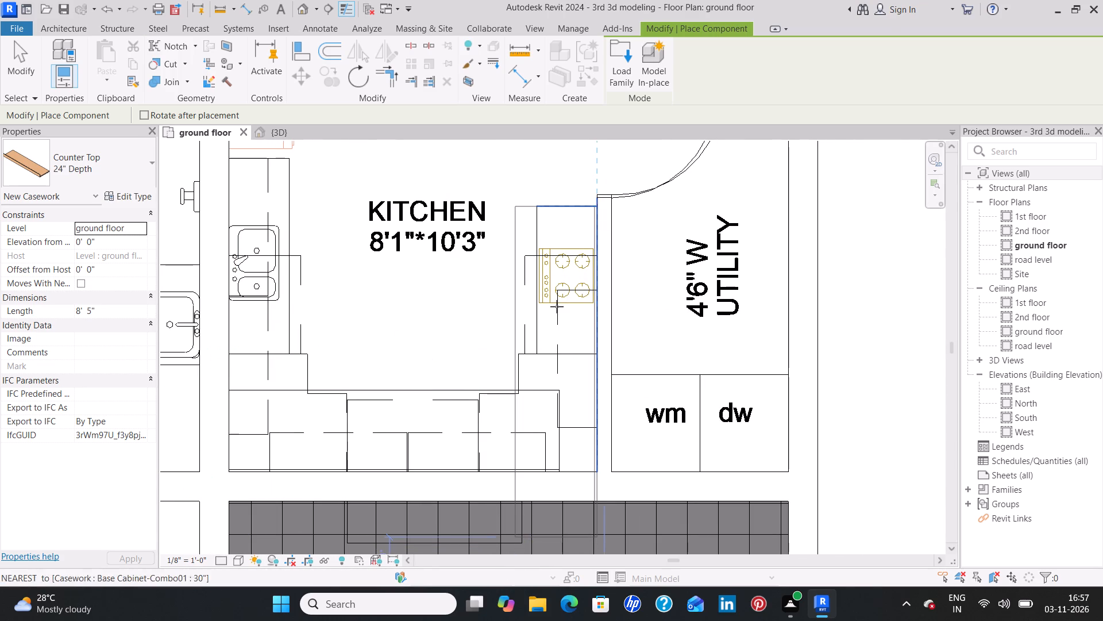
key(Escape)
key(Escape)
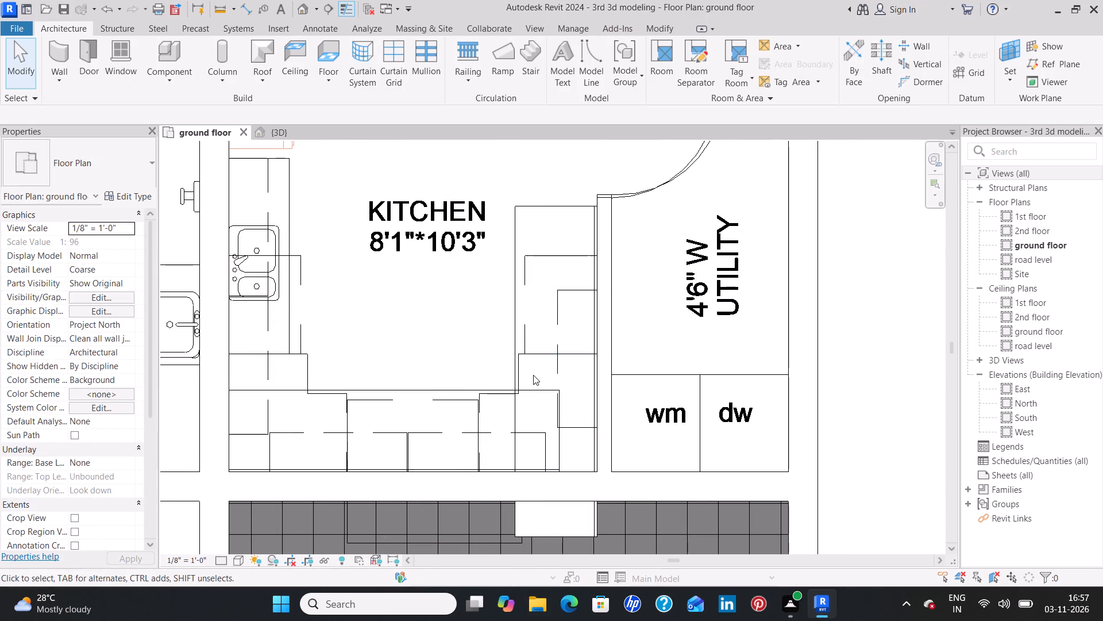
Shorten unit 10's stove-side counter top to about 4' 9 1/8", pulling its end back inside the kitchen to the corner cabinet's front edge.
click(518, 408)
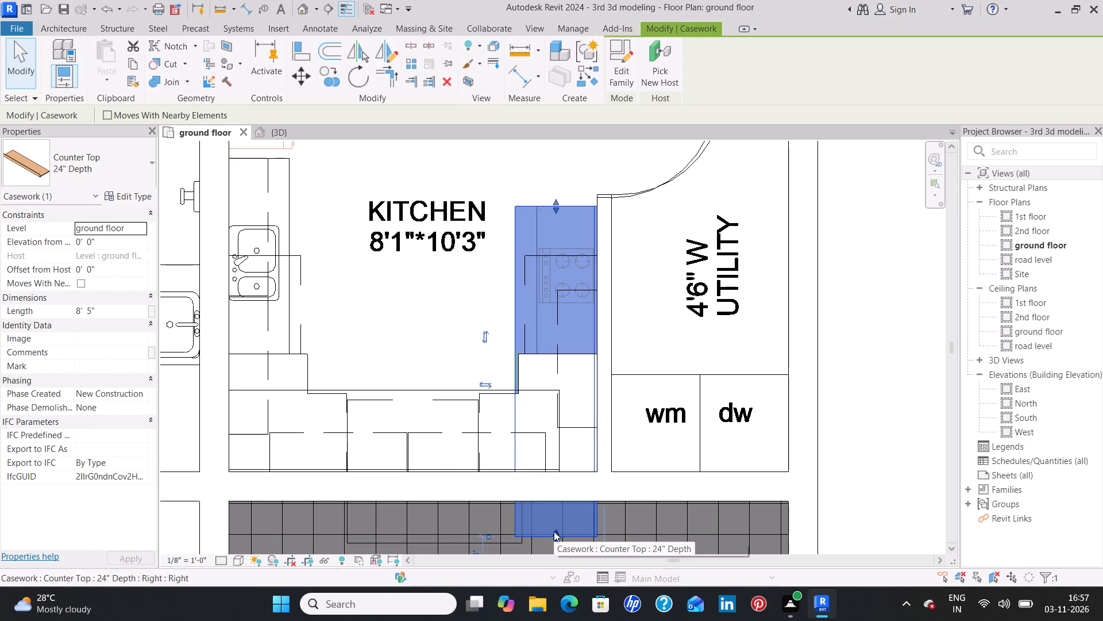
drag(554, 531, 557, 393)
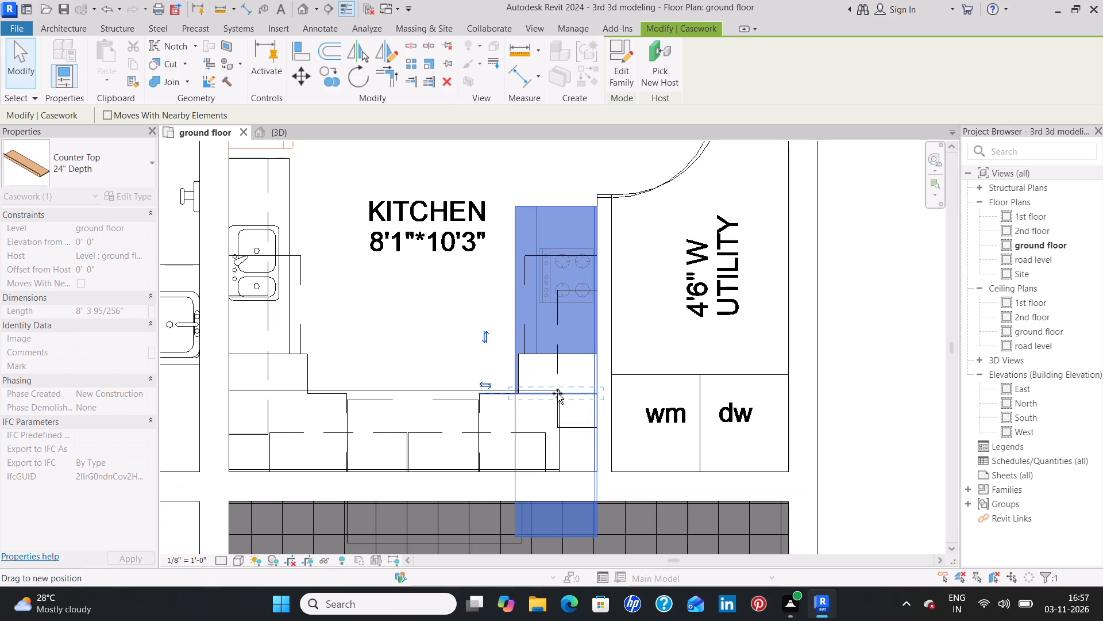
drag(557, 393, 558, 390)
Extend unit 10's service-slab-side counter top to the utility-side wall, making it 9' 4 1/2" long.
click(560, 448)
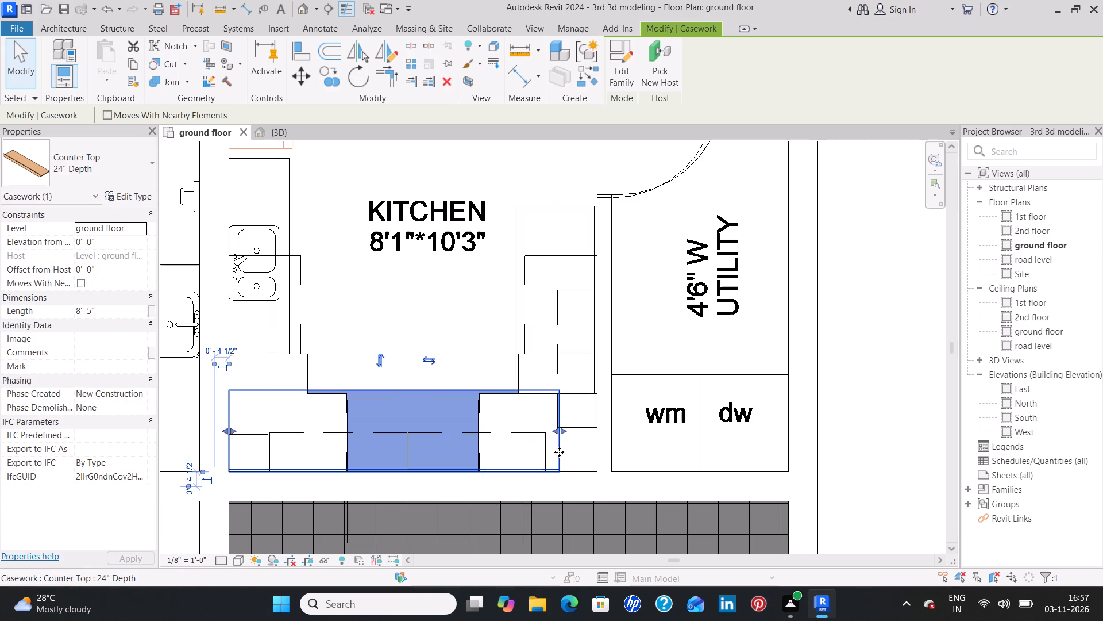
drag(561, 431, 585, 431)
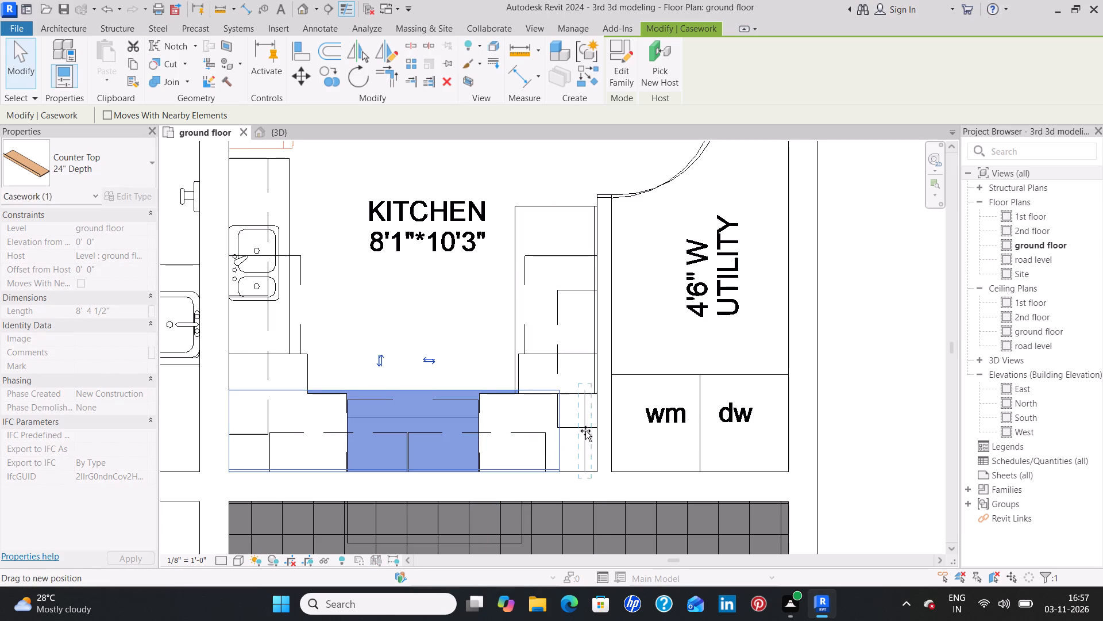
drag(585, 431, 596, 434)
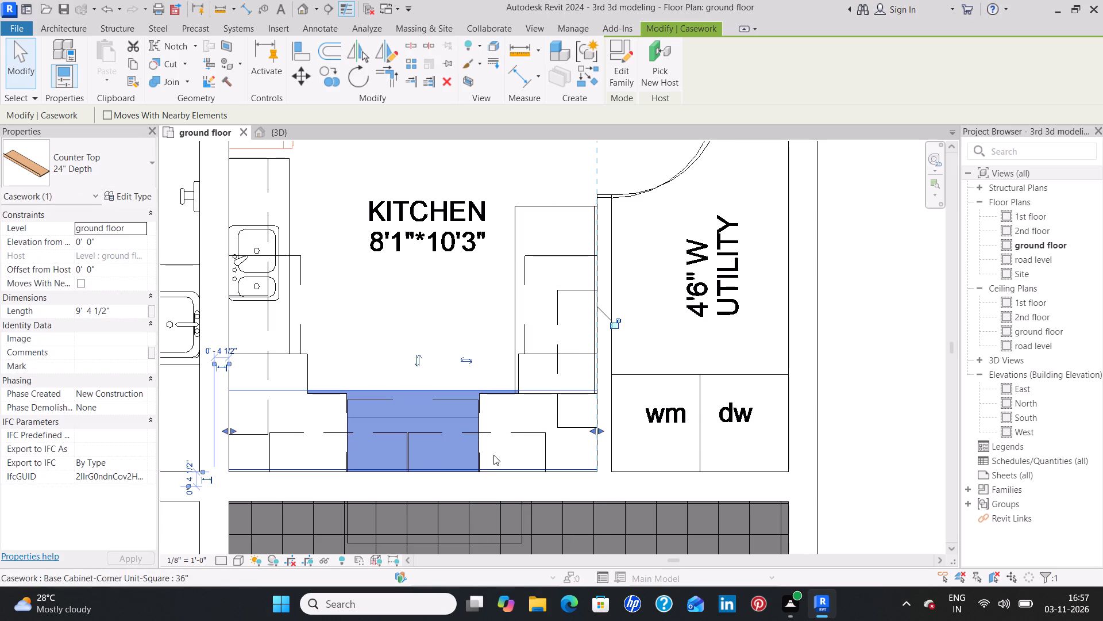
Trim unit 10's stove-side counter top to about 4' 8 1/8" so it meets the front edge of the service-slab-side counter top.
click(514, 366)
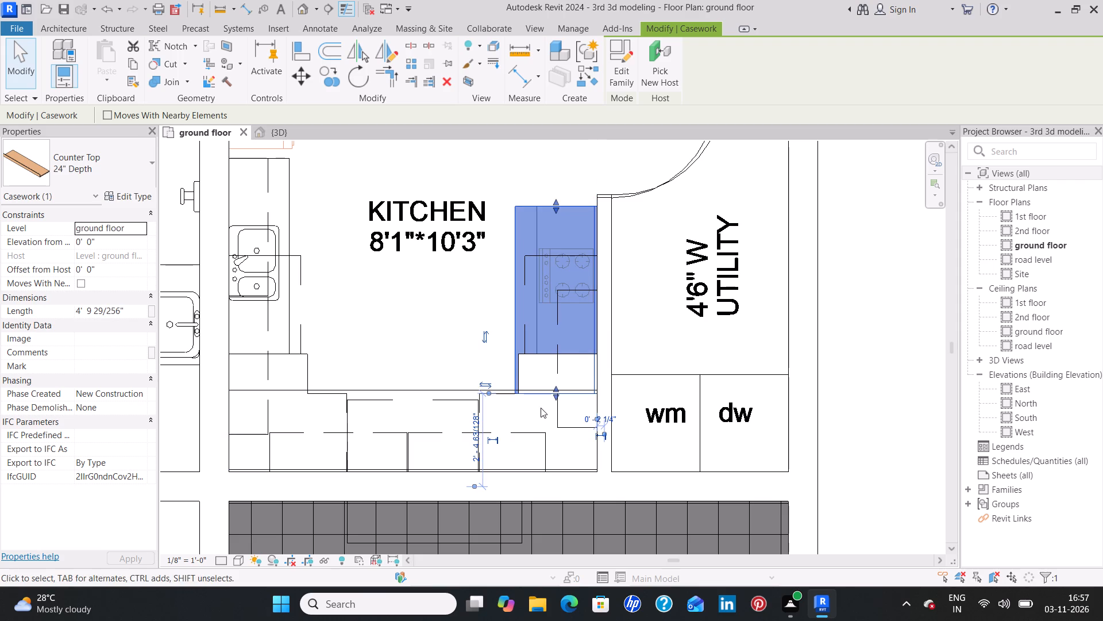
scroll(537, 400, up, 6)
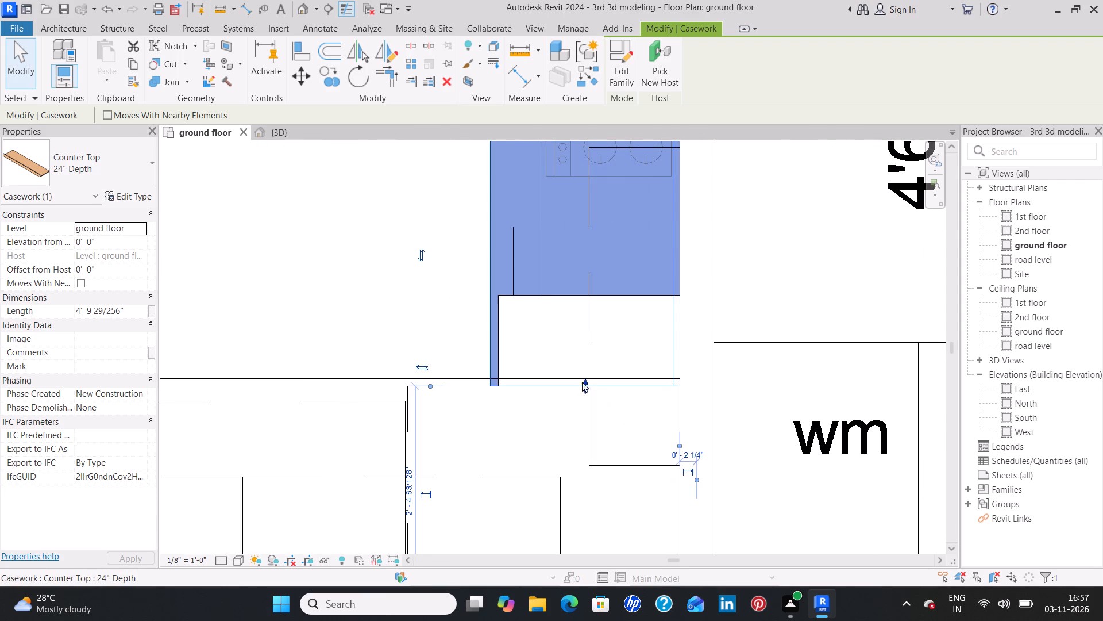
click(585, 381)
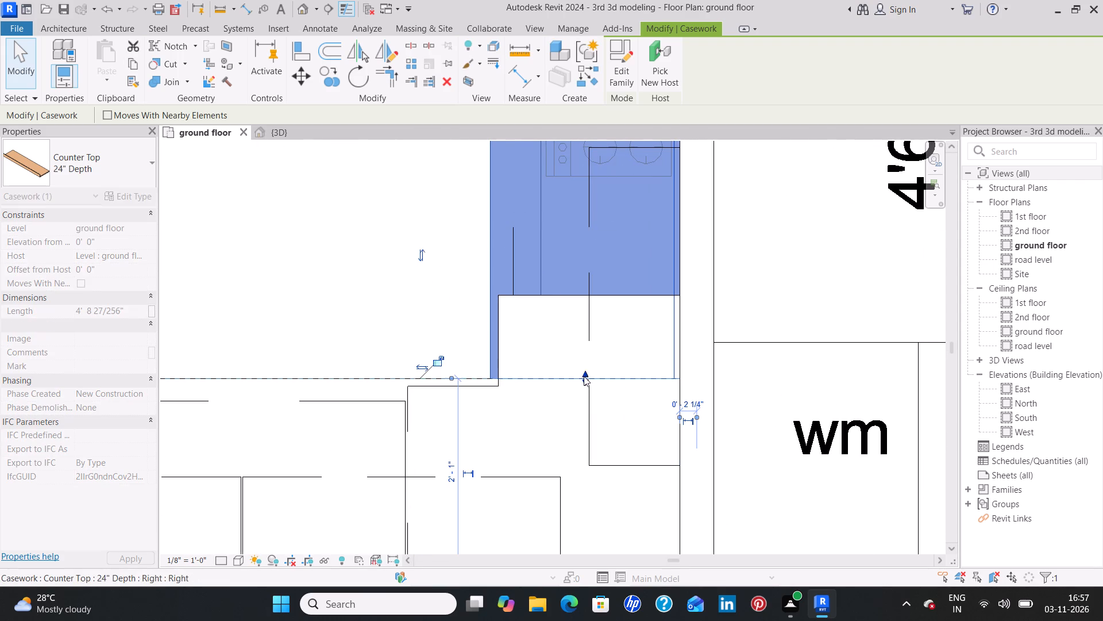
click(400, 337)
Place a matching 24" Depth counter top in the 12'*8' kitchen, turned along the stove-side exterior wall and starting at the balcony-side wall corner.
scroll(403, 352, down, 3)
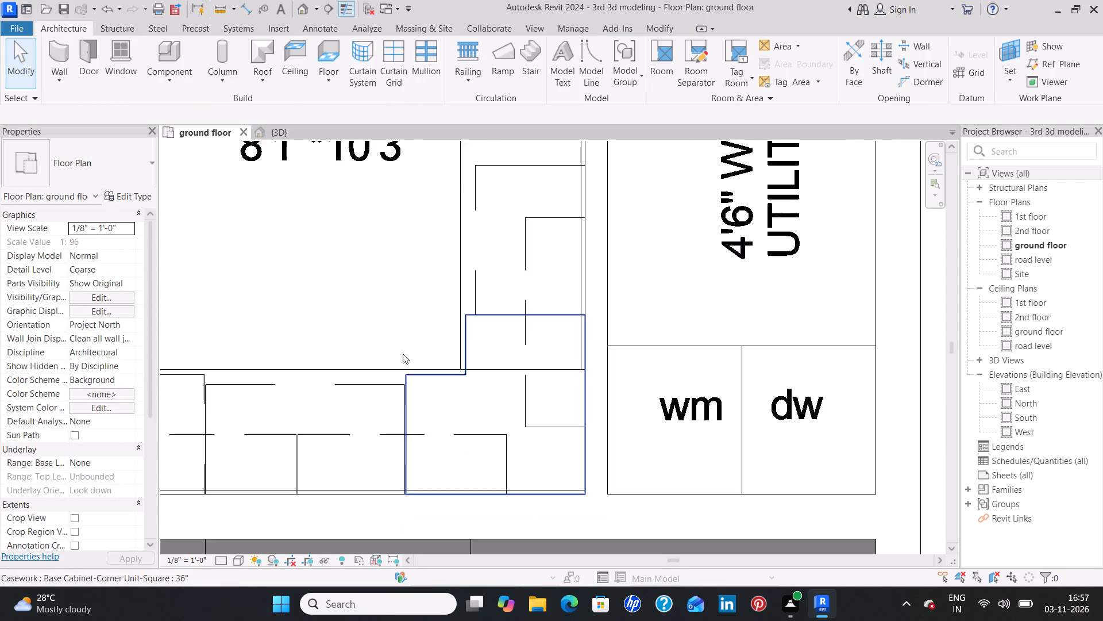
scroll(403, 354, down, 3)
middle_drag(348, 329, 492, 347)
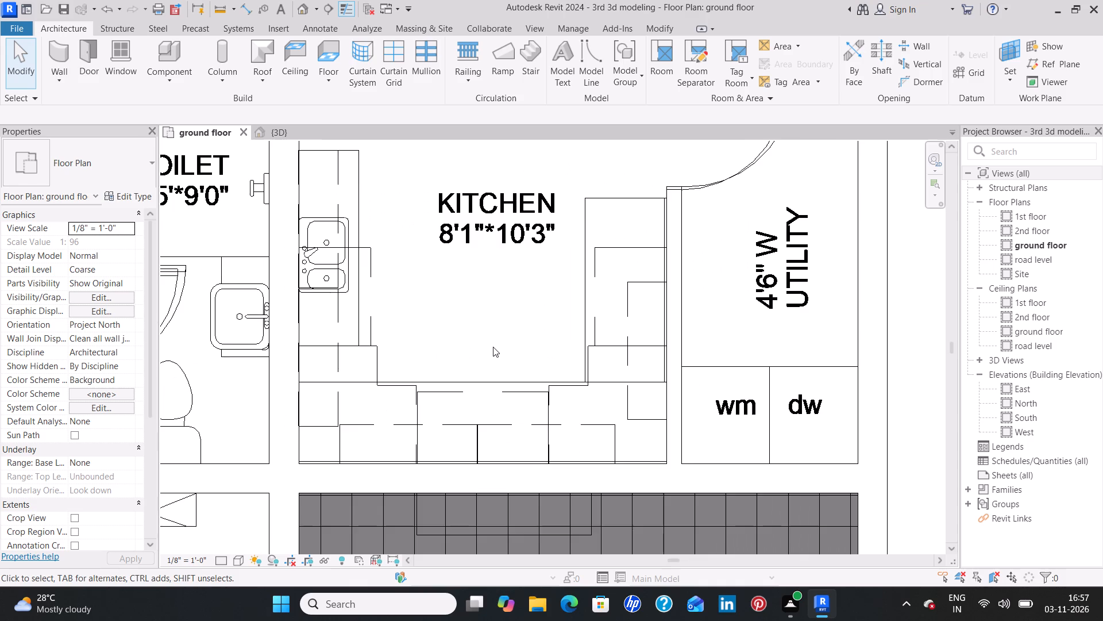
scroll(493, 347, down, 1)
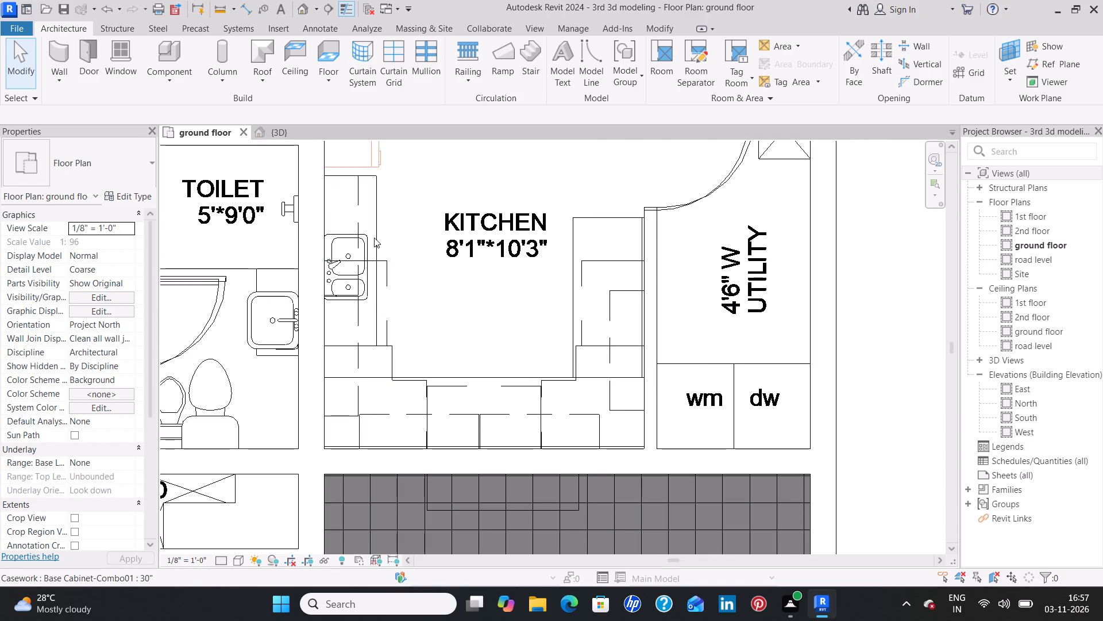
click(574, 237)
text(cs)
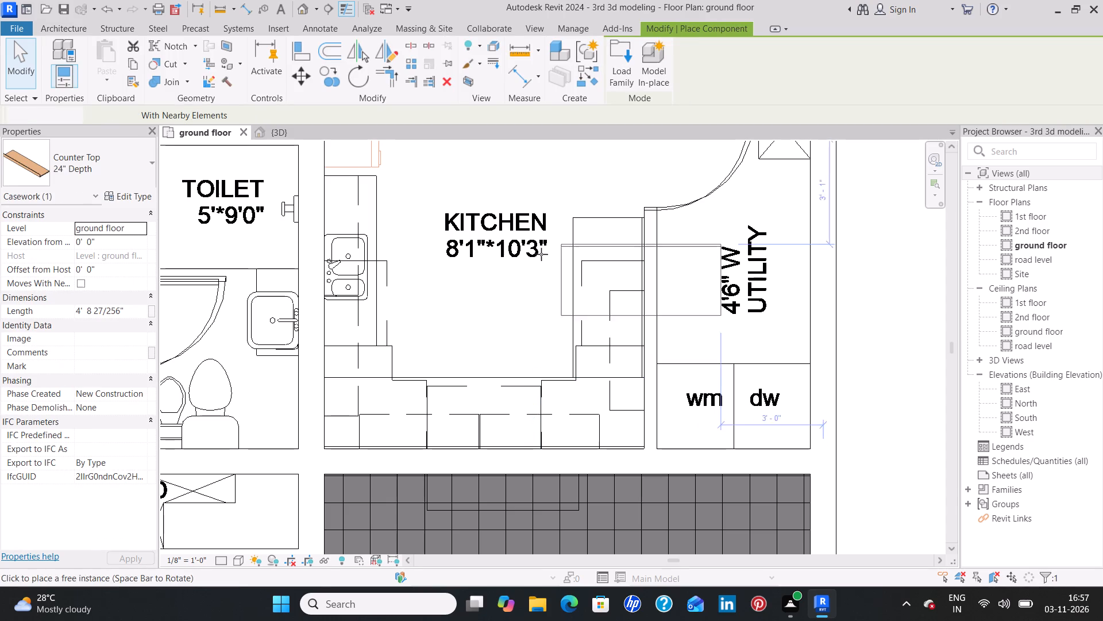
scroll(523, 471, down, 6)
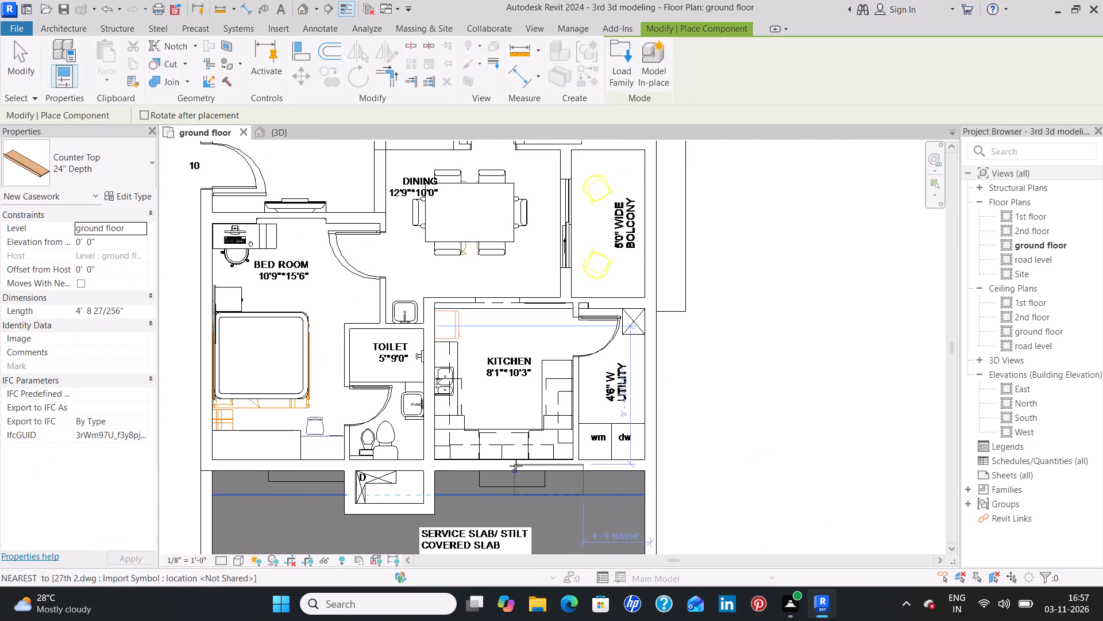
middle_drag(515, 467, 497, 218)
middle_drag(520, 483, 514, 220)
middle_drag(533, 474, 533, 239)
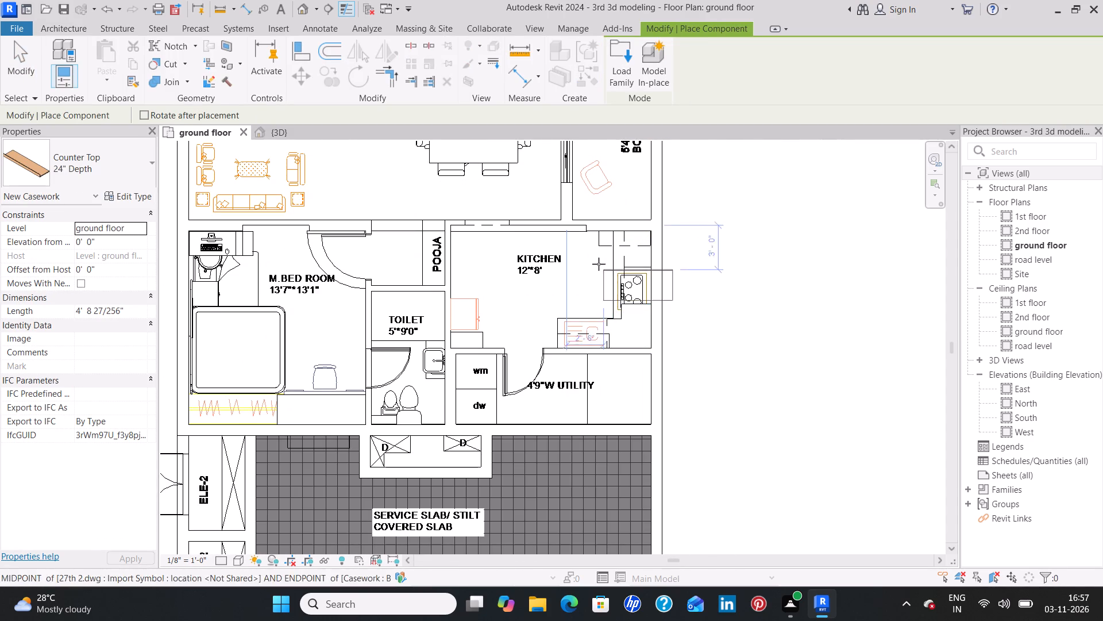
scroll(595, 263, up, 5)
middle_drag(563, 271, 428, 371)
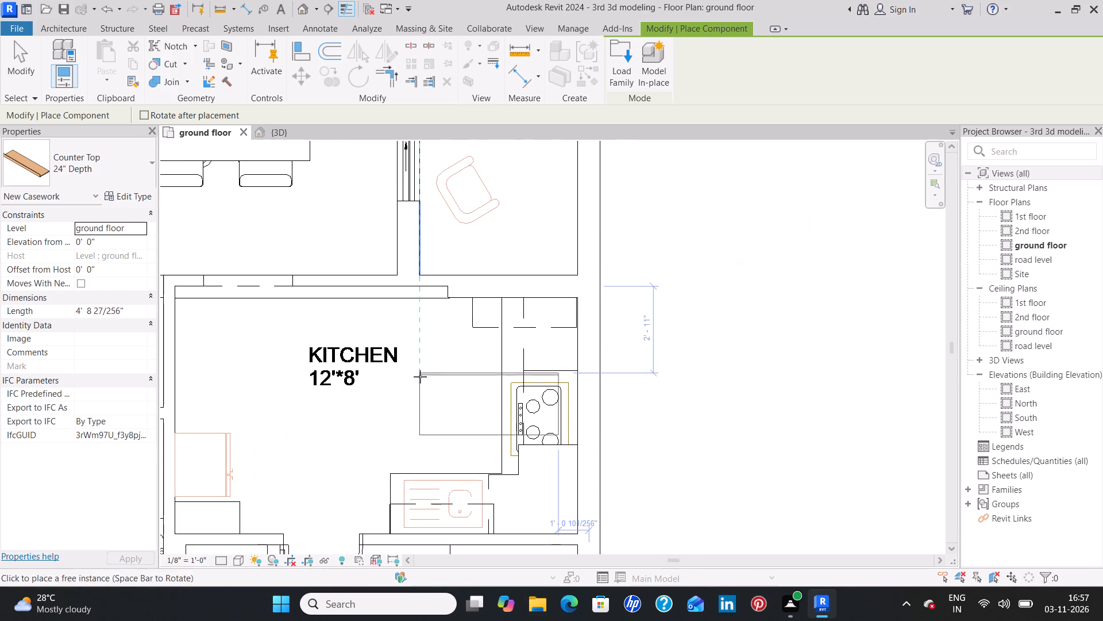
key(space)
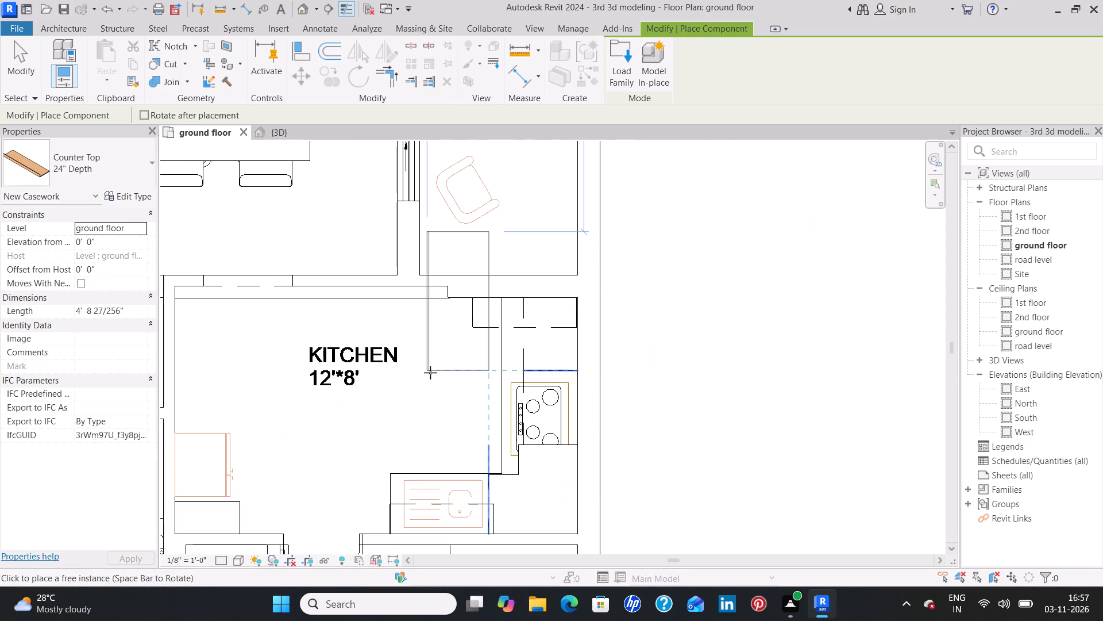
key(space)
key(space)
key(space)
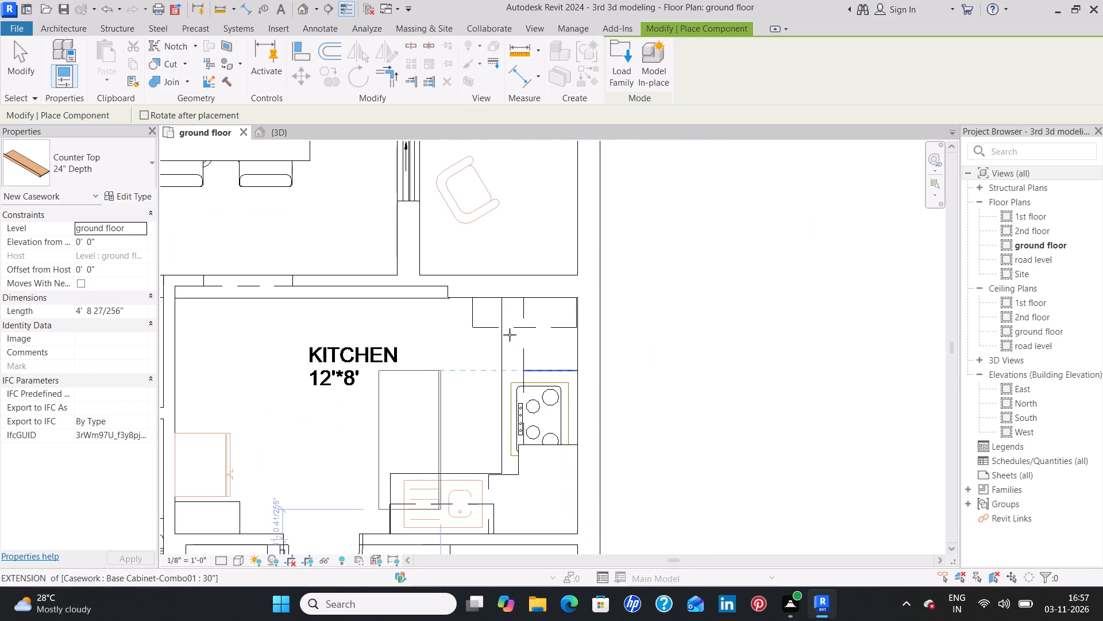
click(577, 297)
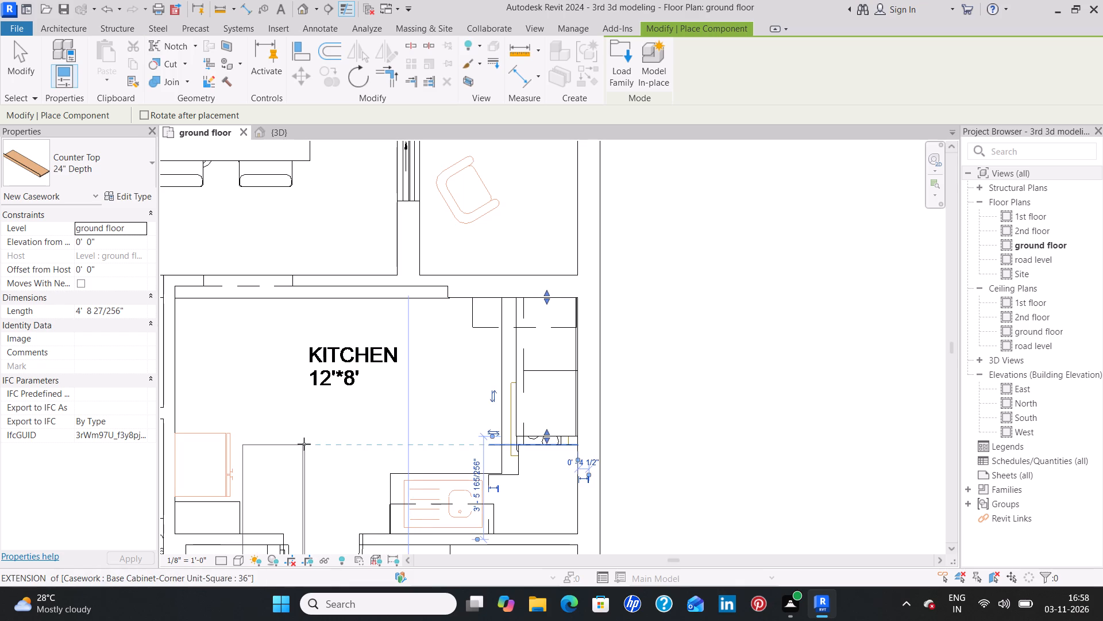
key(Escape)
key(Escape)
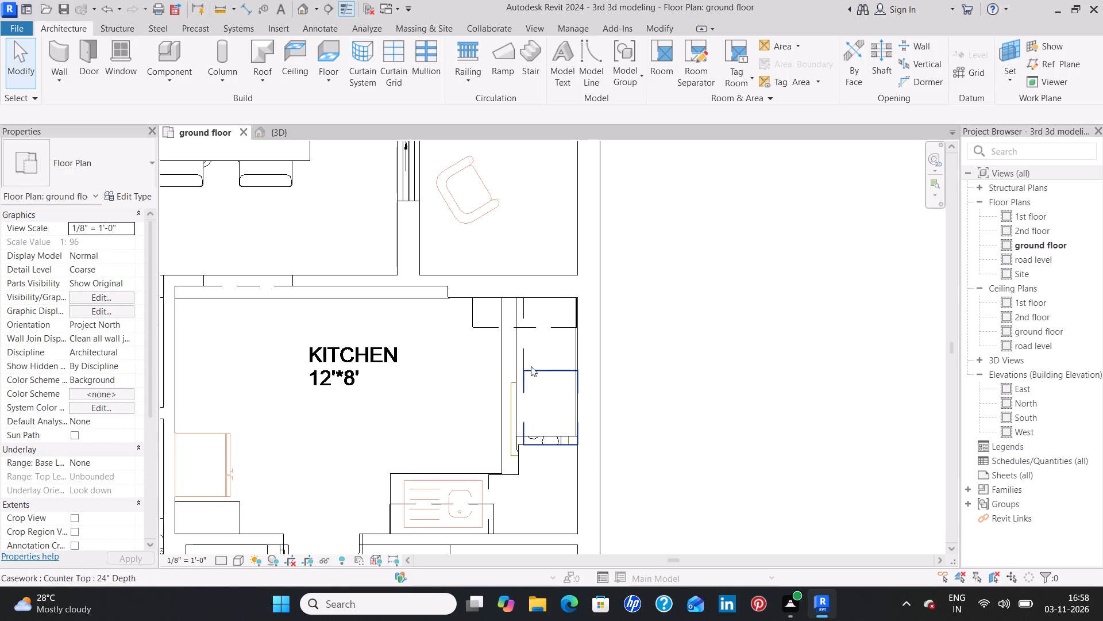
Extend the stove-side counter top in the 12'*8' kitchen to the utility-side wall, making it 7' 11 1/2" long.
click(516, 359)
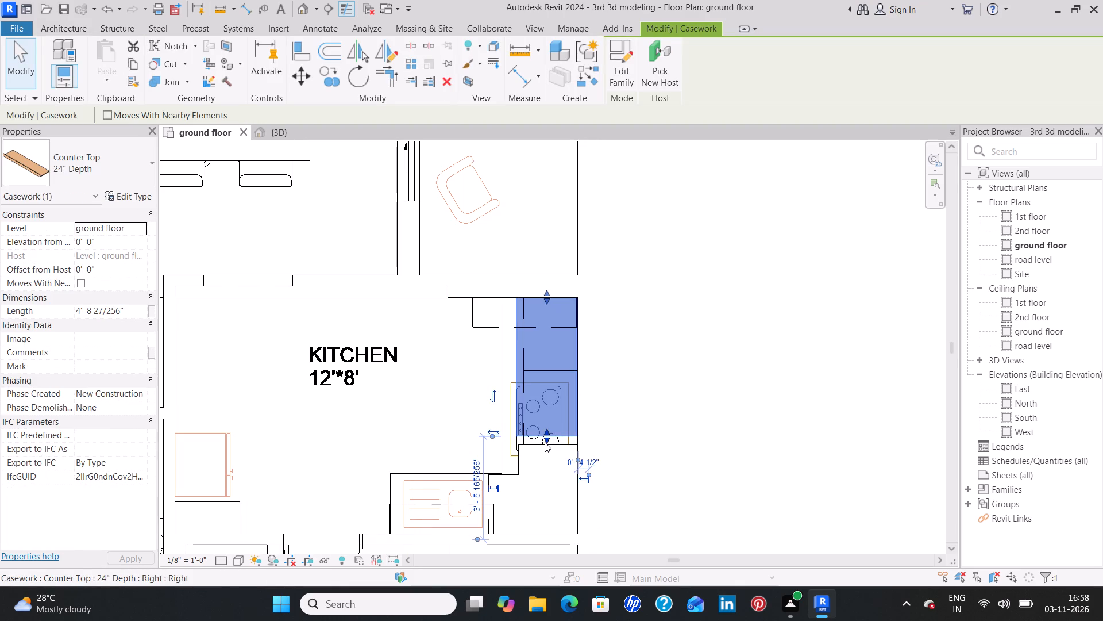
drag(546, 437, 548, 459)
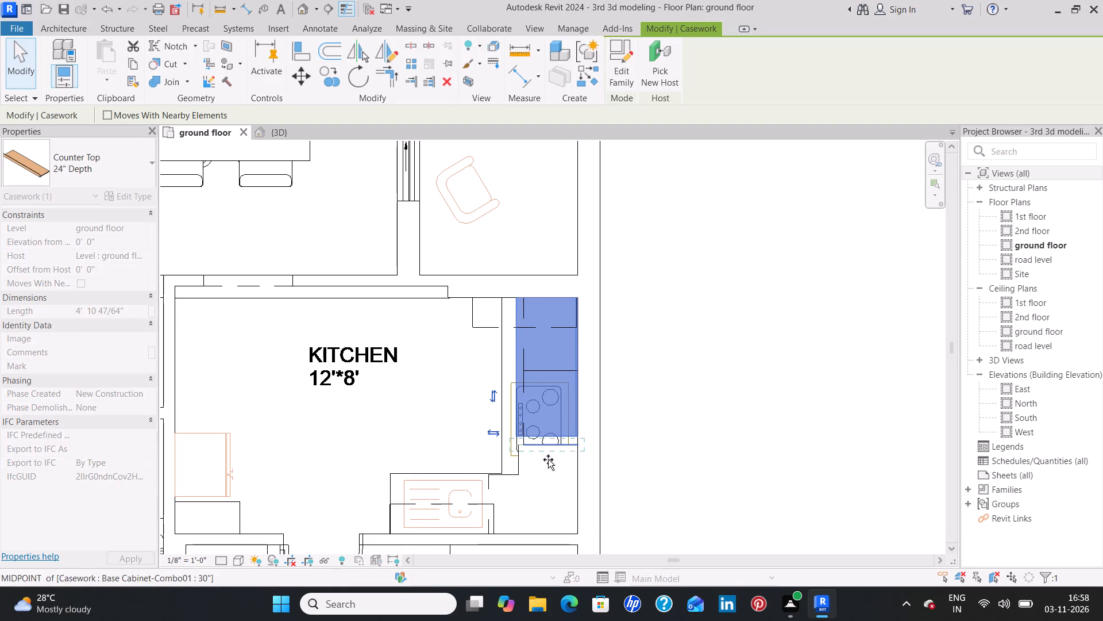
drag(548, 459, 549, 533)
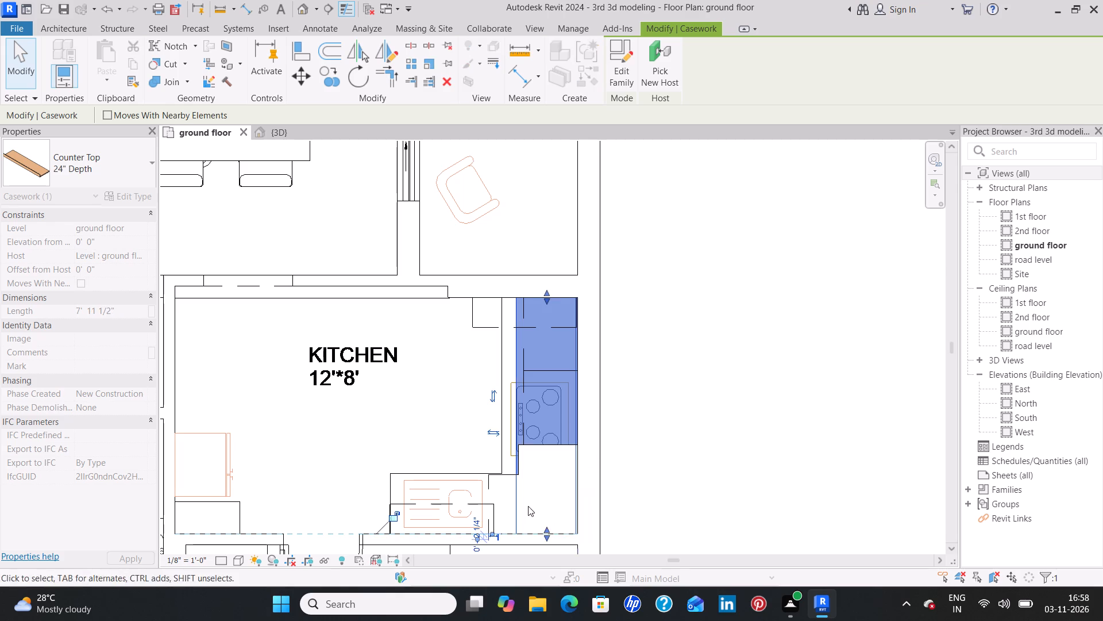
key(Escape)
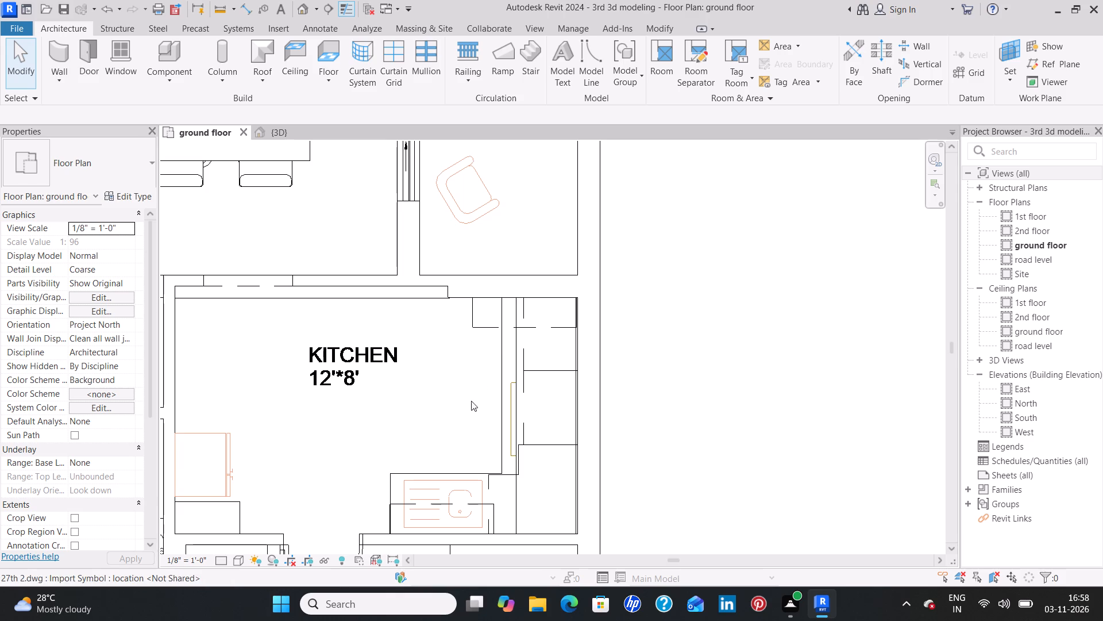
Place a matching 7' 11 1/2" counter top along the stove-side wall of the 12'*8' kitchen beside the cut out, starting at the sofa-room-side corner.
scroll(460, 440, down, 2)
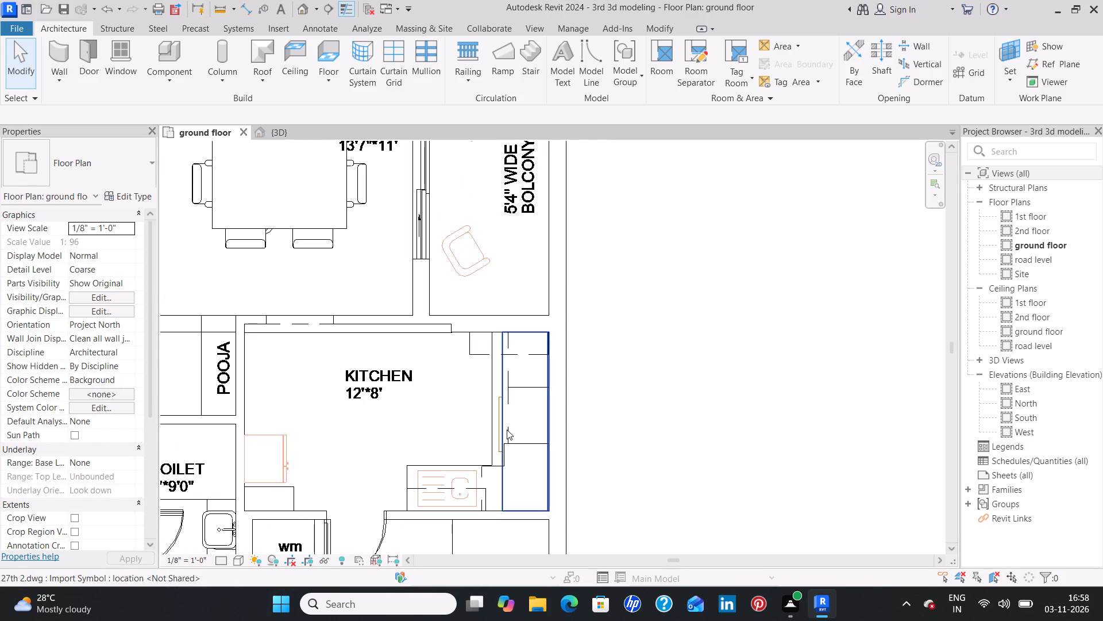
click(504, 428)
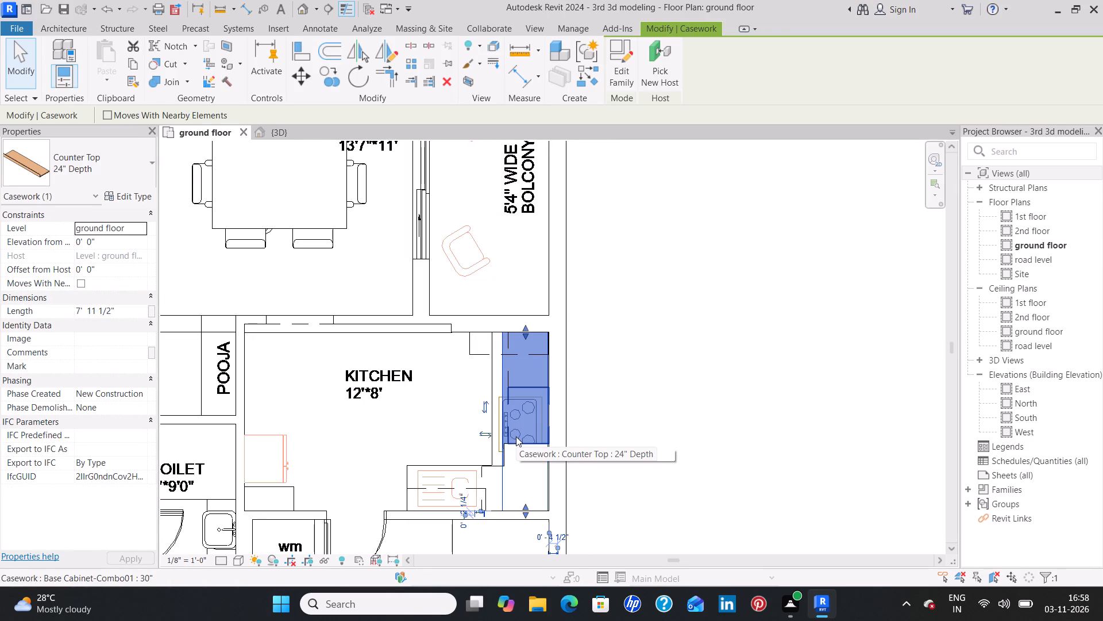
key(c)
key(s)
scroll(364, 474, down, 1)
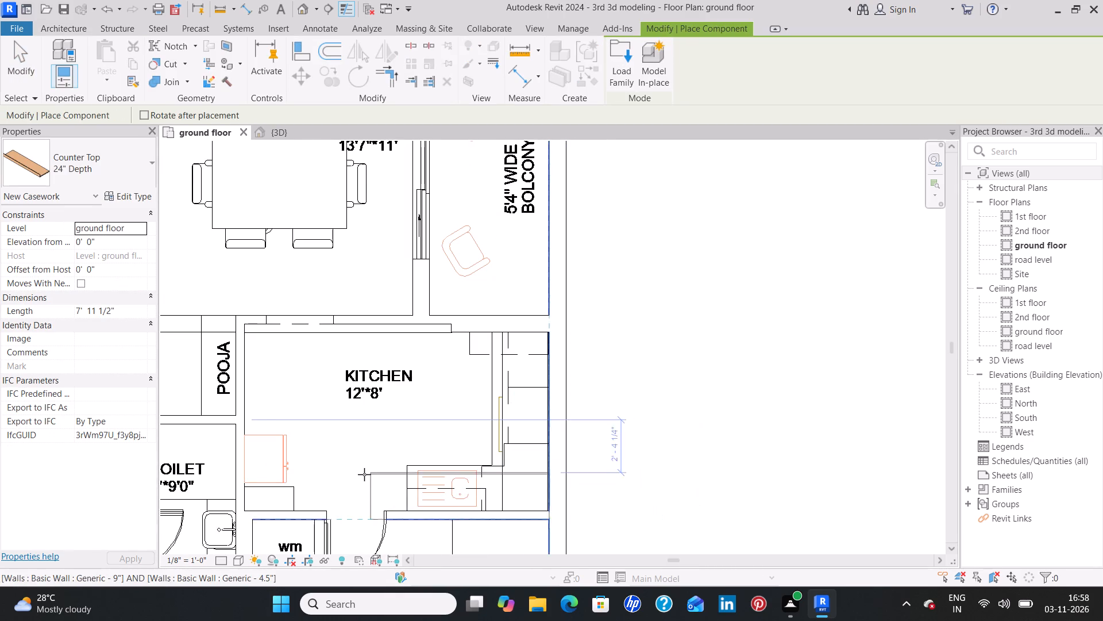
scroll(364, 474, down, 2)
middle_drag(345, 486, 365, 253)
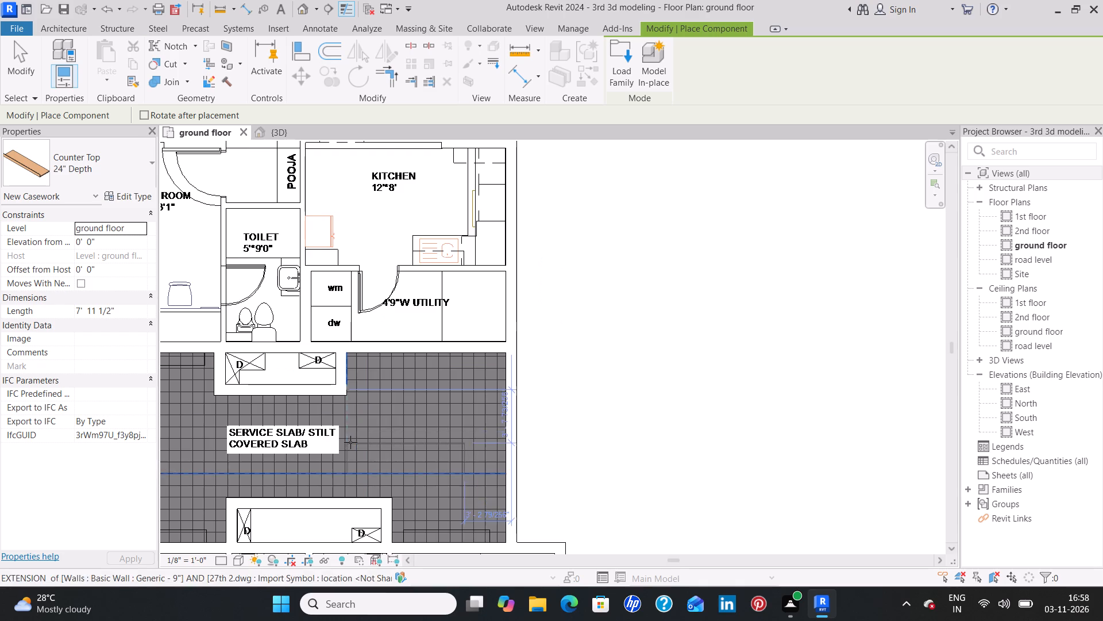
middle_drag(350, 442, 368, 220)
middle_drag(386, 469, 385, 447)
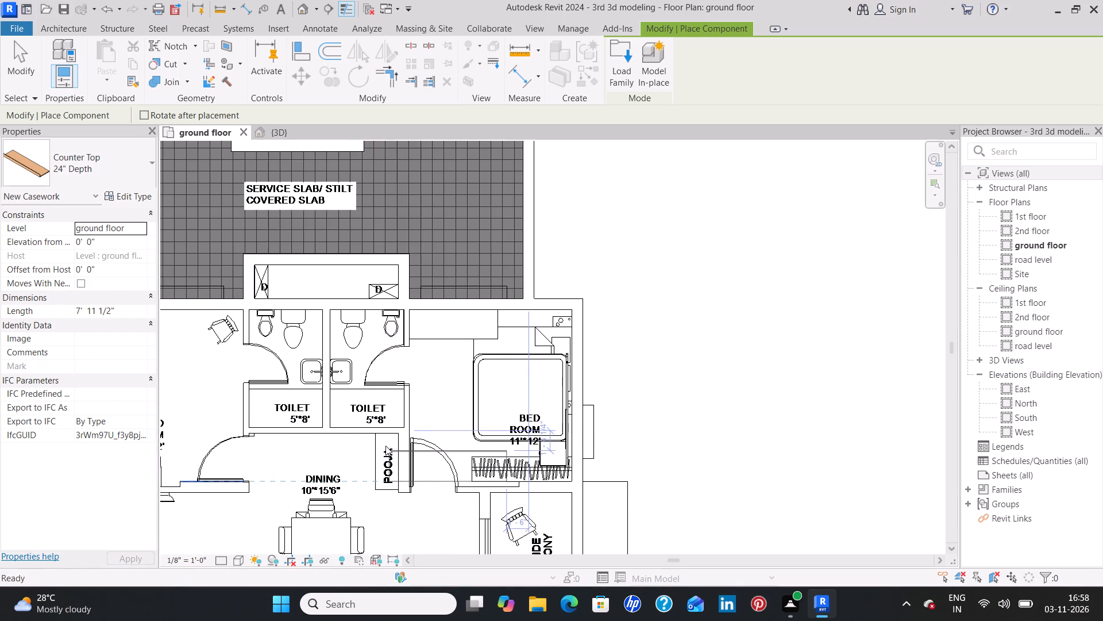
scroll(383, 242, down, 4)
middle_drag(383, 241, 789, 522)
scroll(383, 362, up, 7)
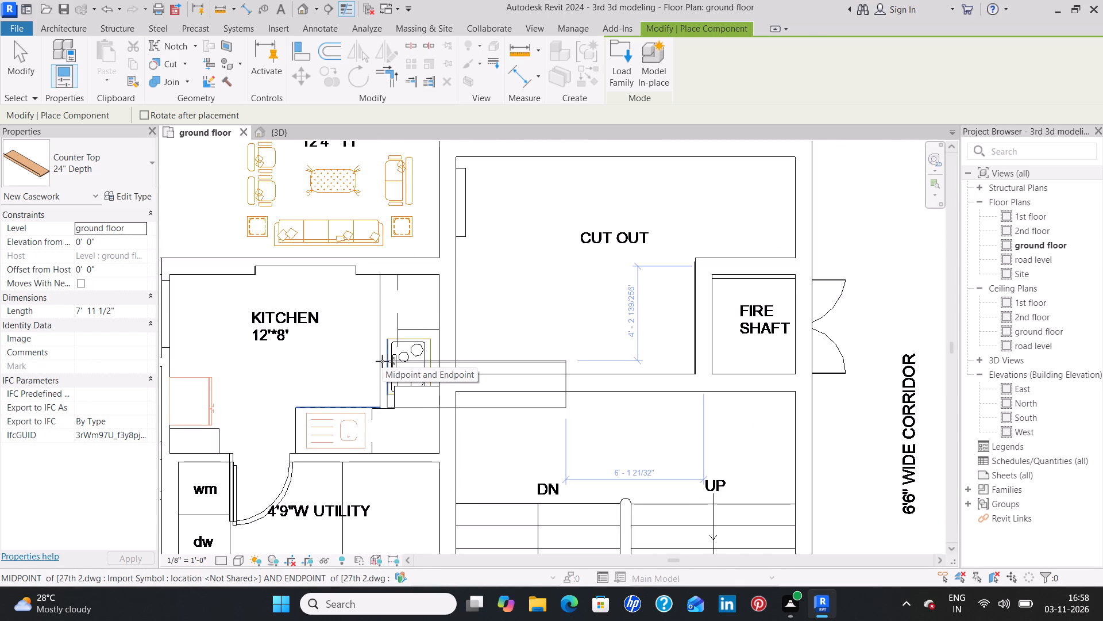
key(space)
key(space)
key(space)
key(space)
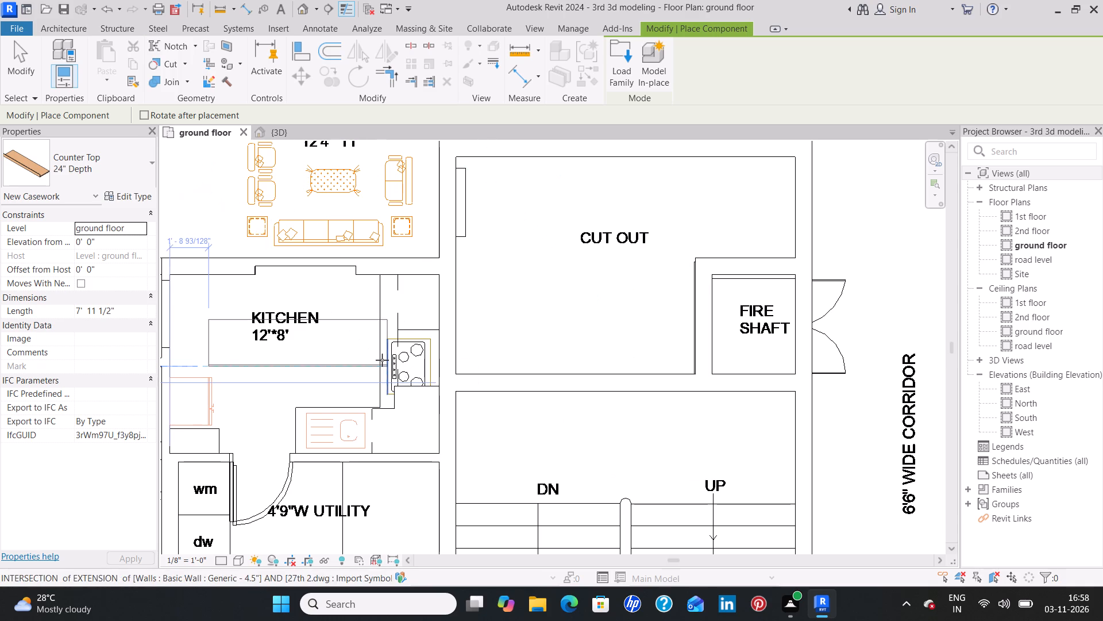
key(space)
key(space)
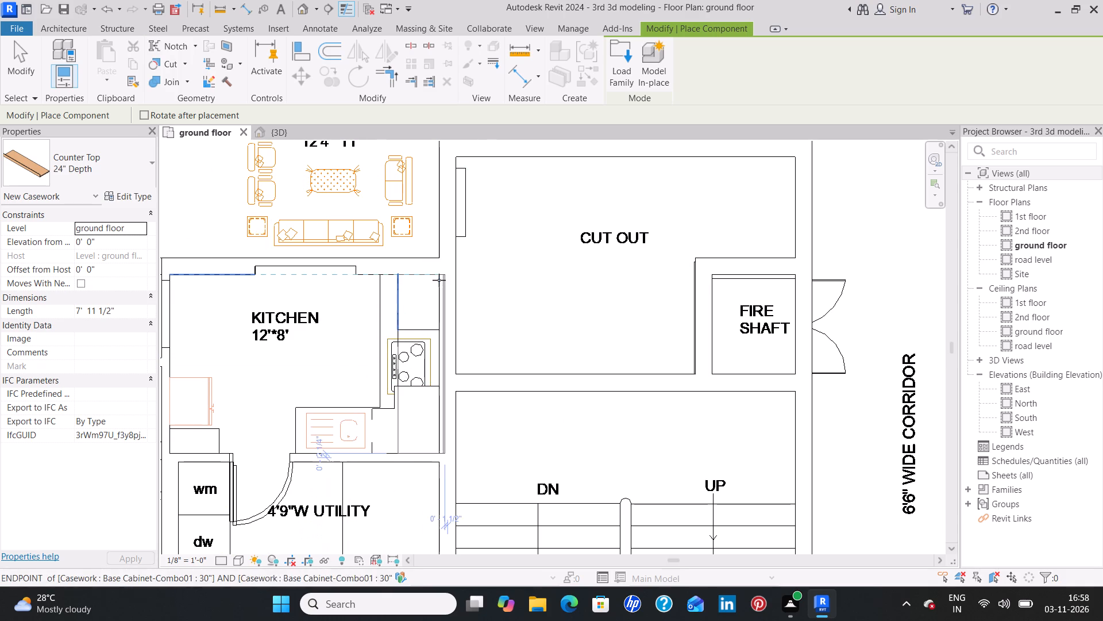
scroll(437, 279, up, 6)
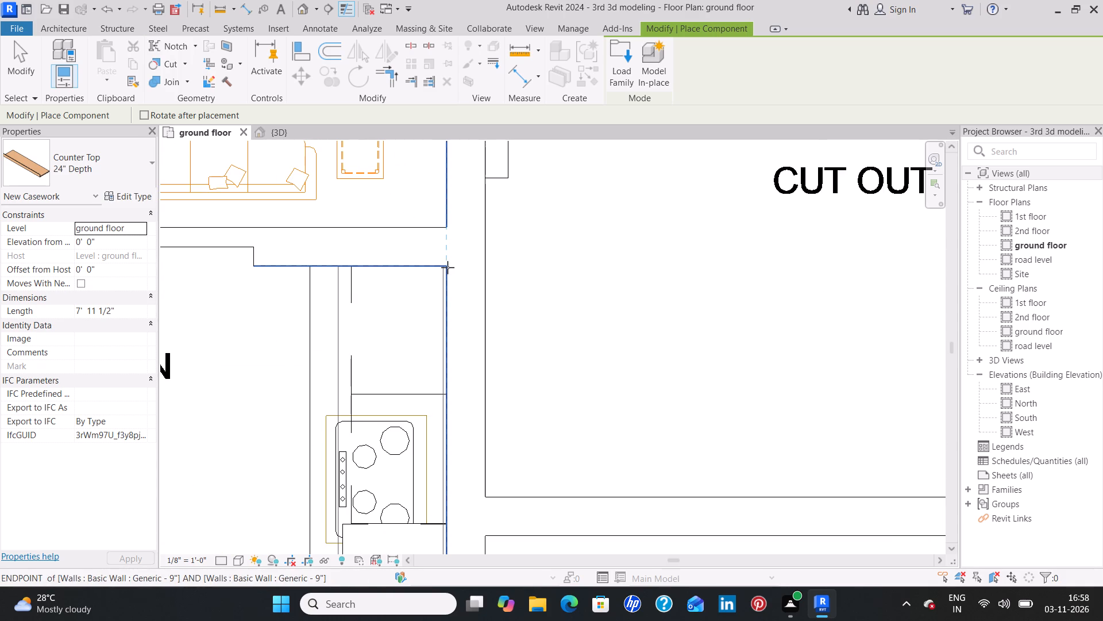
click(448, 267)
Place the same 24" Depth counter top along the service-slab-side wall of unit 3's 12'1"*8' kitchen, starting at the drawing-room-side corner.
scroll(399, 373, down, 4)
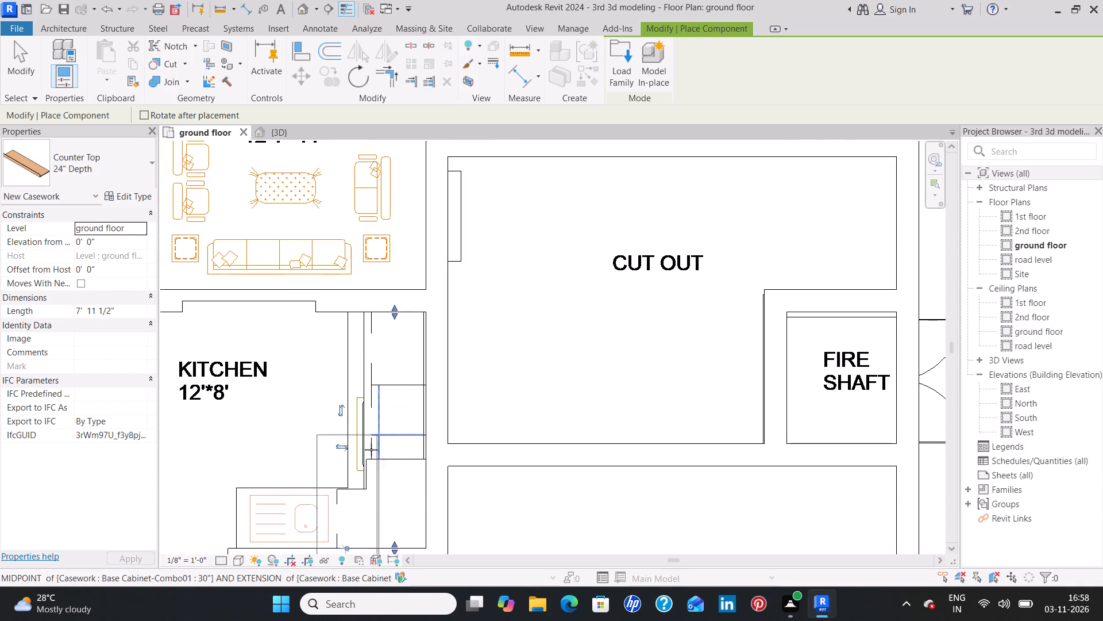
middle_drag(354, 485, 367, 330)
scroll(359, 387, down, 3)
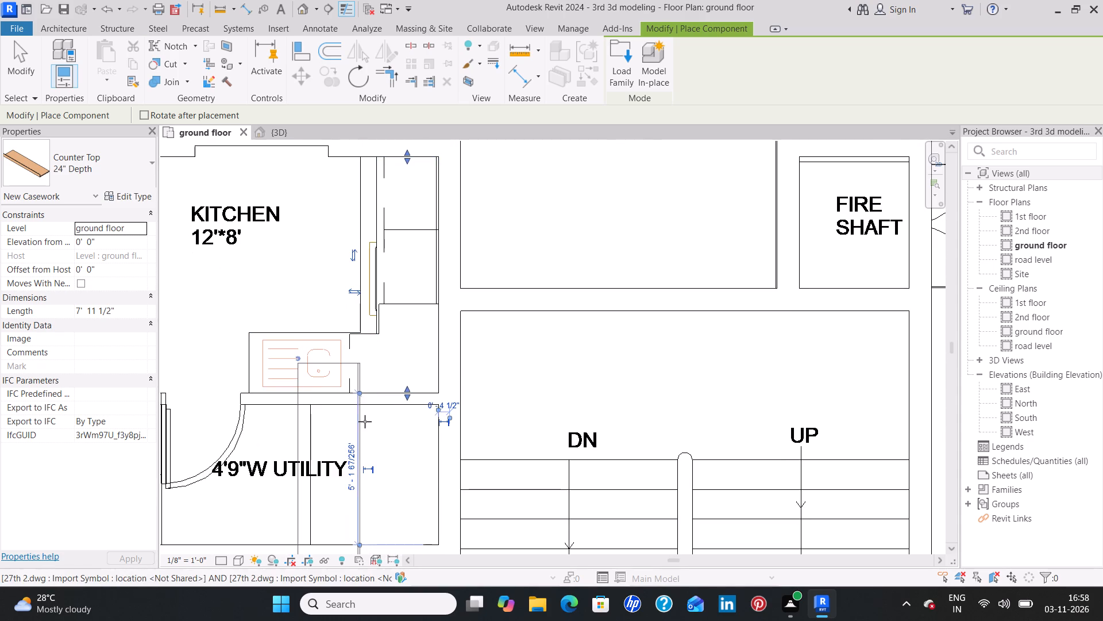
scroll(368, 422, down, 2)
middle_drag(375, 482, 404, 239)
scroll(406, 237, down, 4)
middle_drag(332, 475, 352, 209)
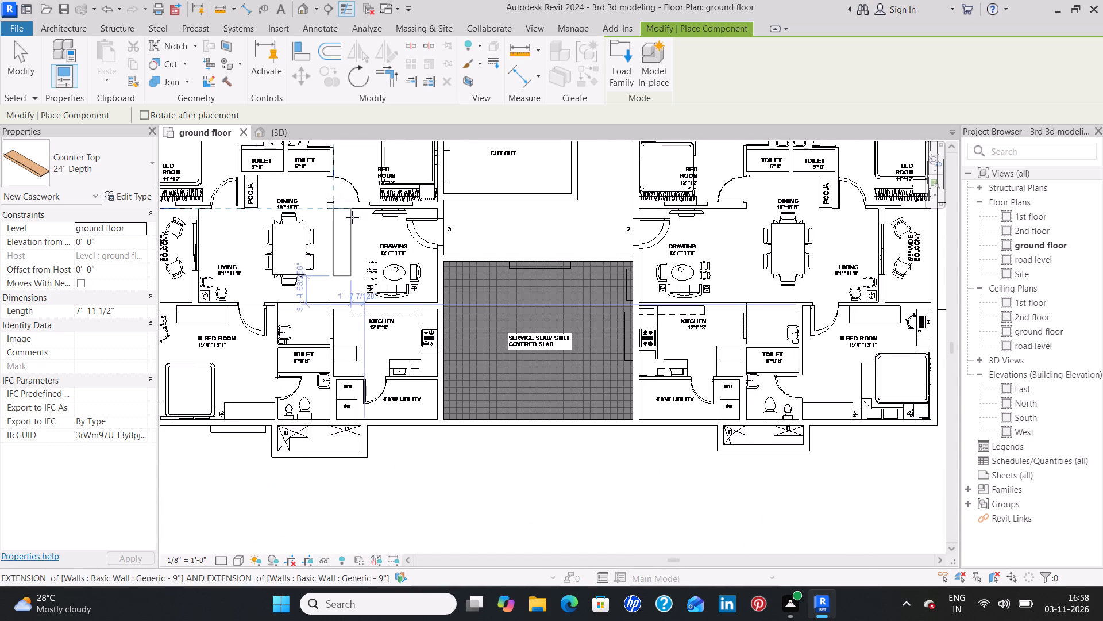
scroll(419, 316, up, 6)
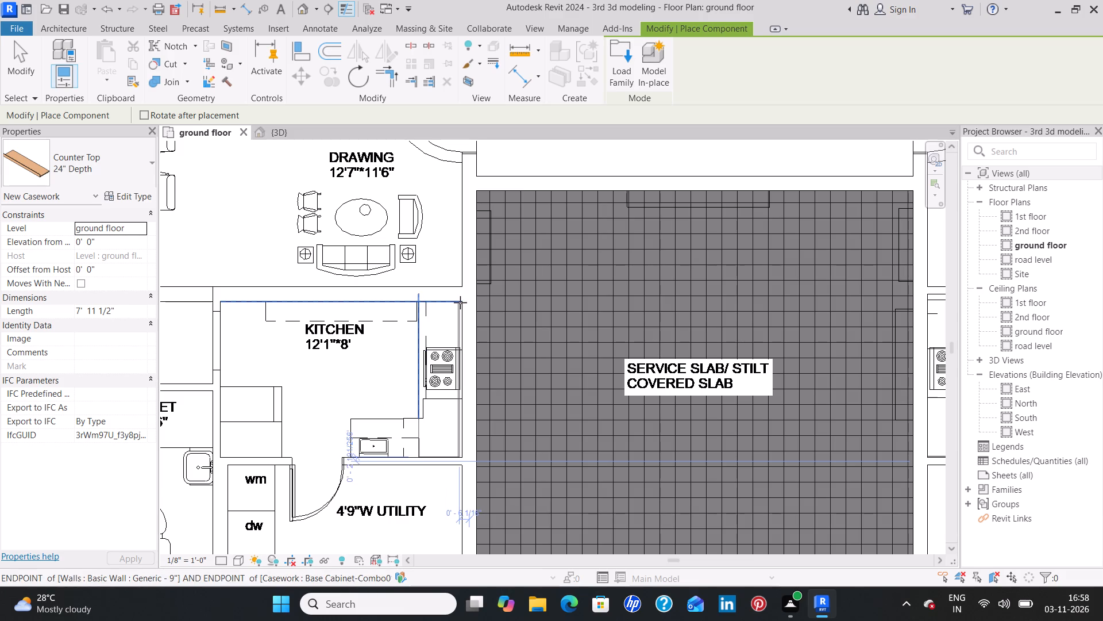
scroll(458, 302, up, 7)
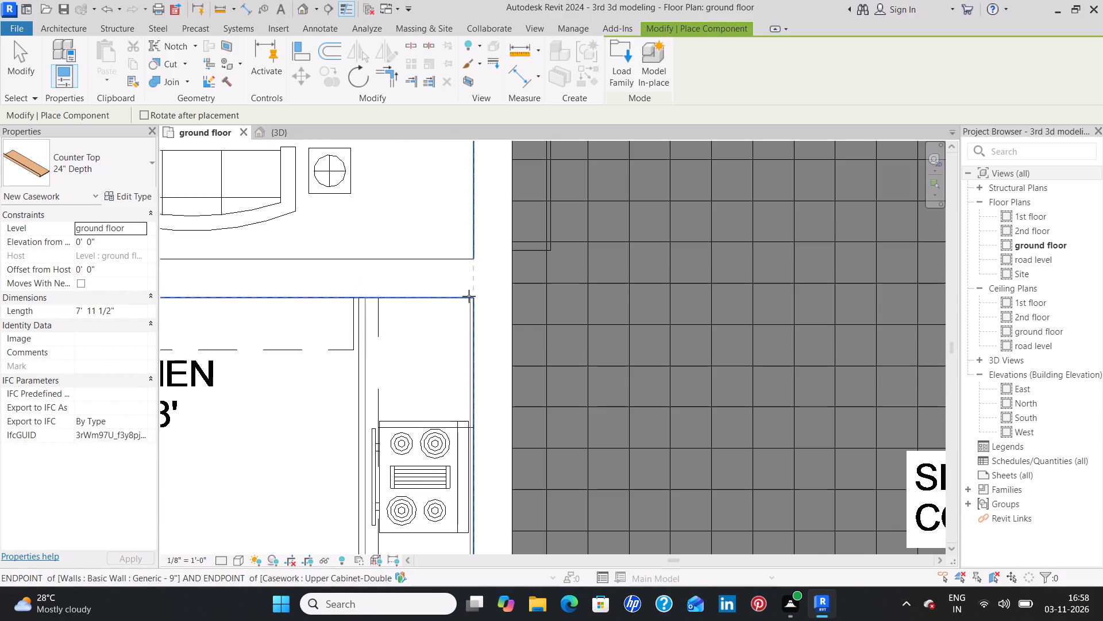
click(473, 296)
Place the counter top, turned around, along the service-slab-side wall of unit 2's 12'1"*8' kitchen, starting at the utility-side corner.
scroll(510, 301, down, 4)
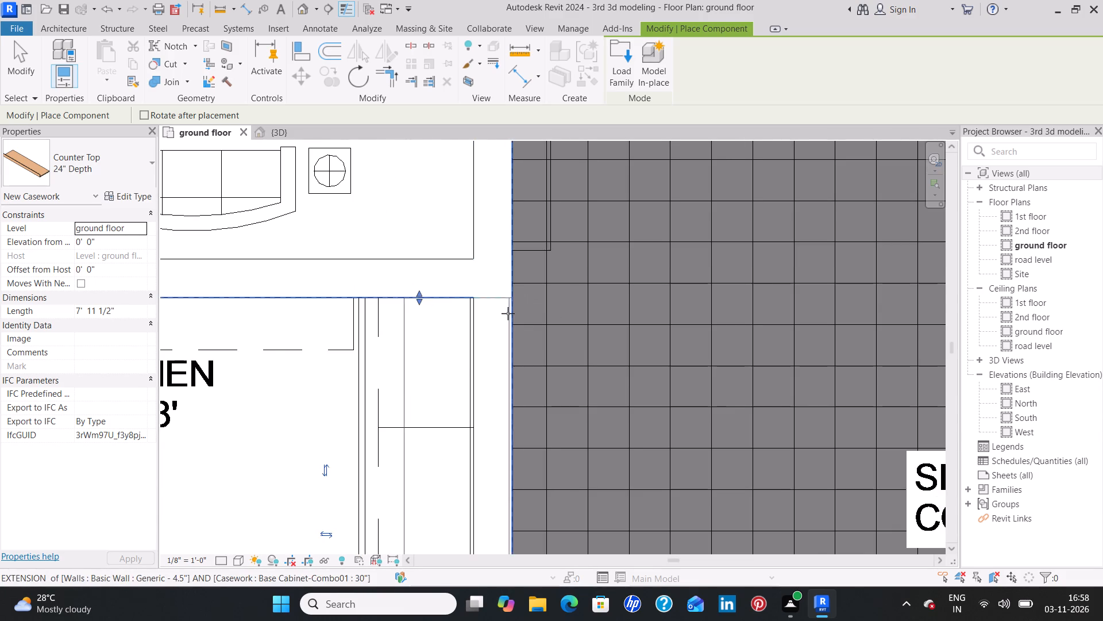
scroll(508, 313, down, 4)
middle_drag(638, 333, 226, 304)
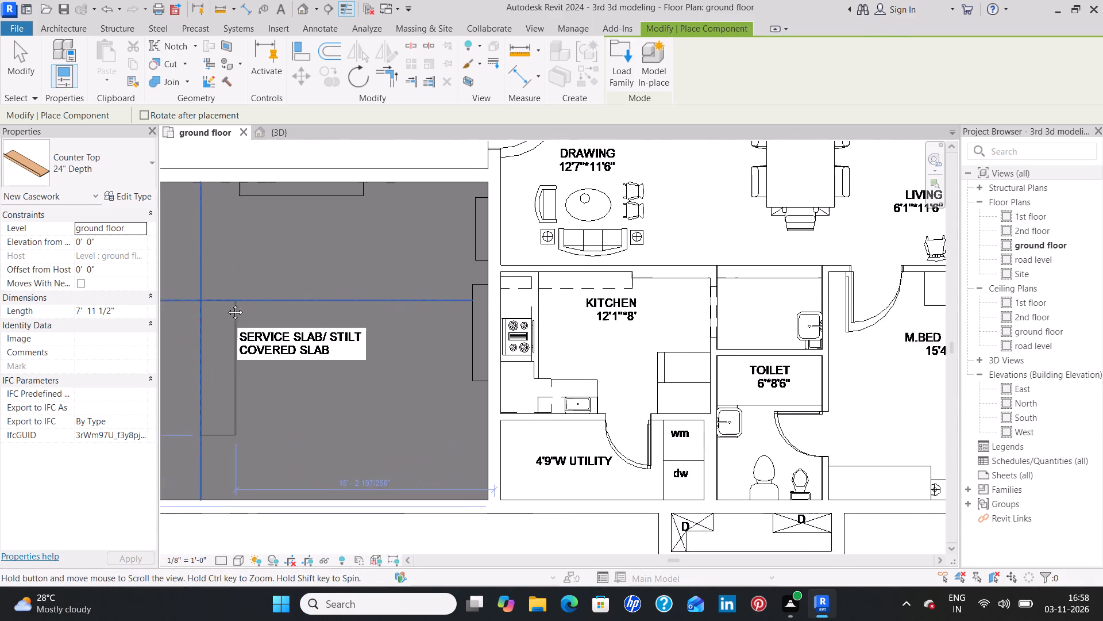
middle_drag(226, 304, 225, 304)
middle_drag(677, 340, 607, 328)
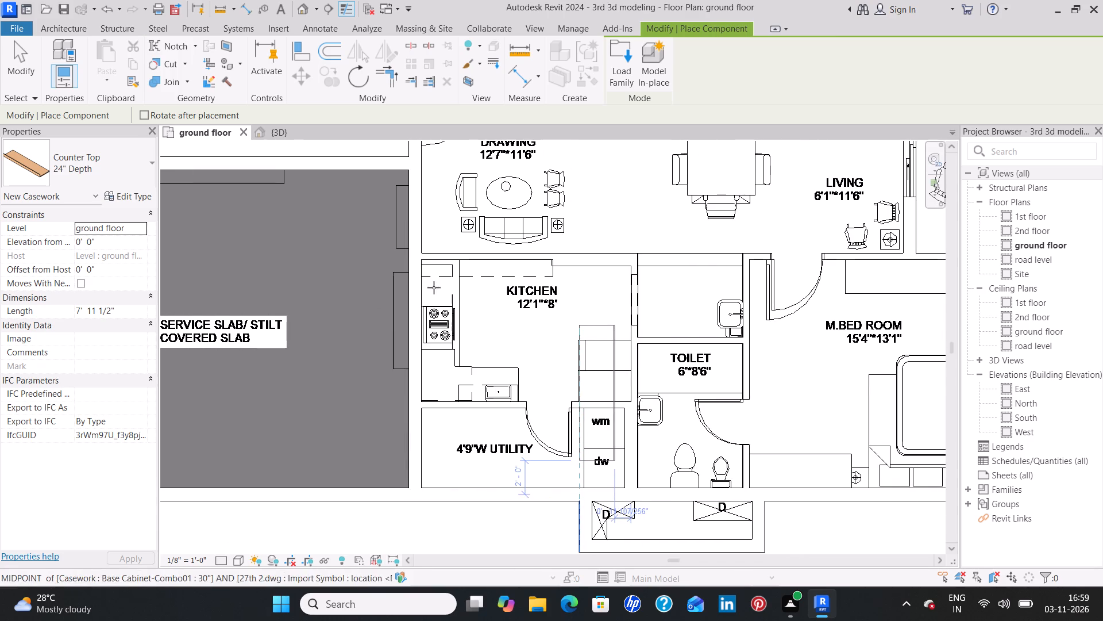
key(space)
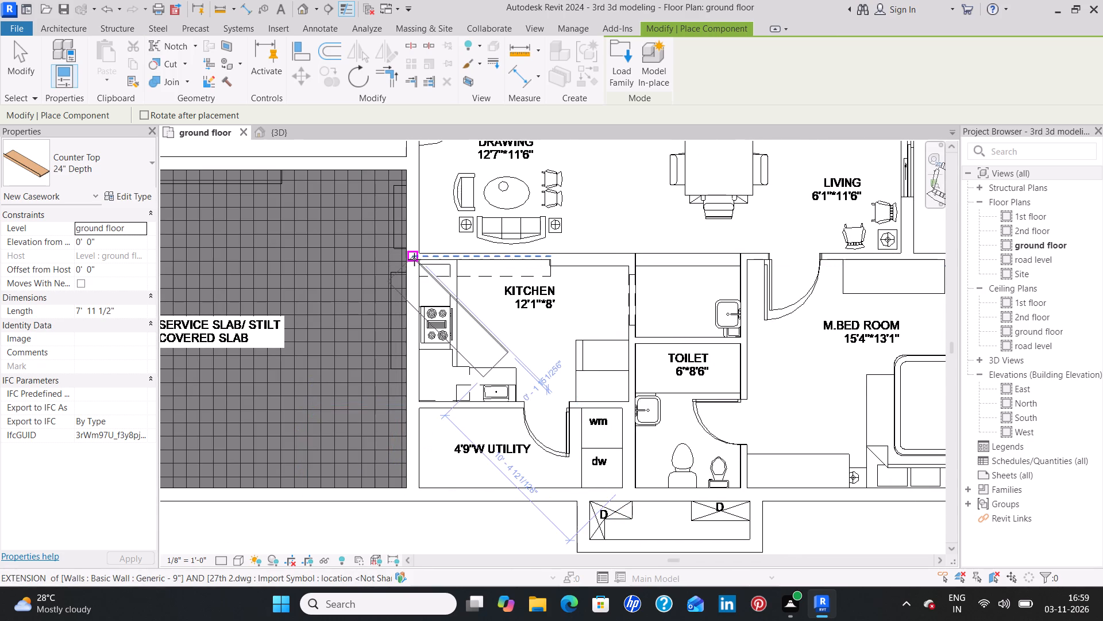
key(space)
key(space)
key(space)
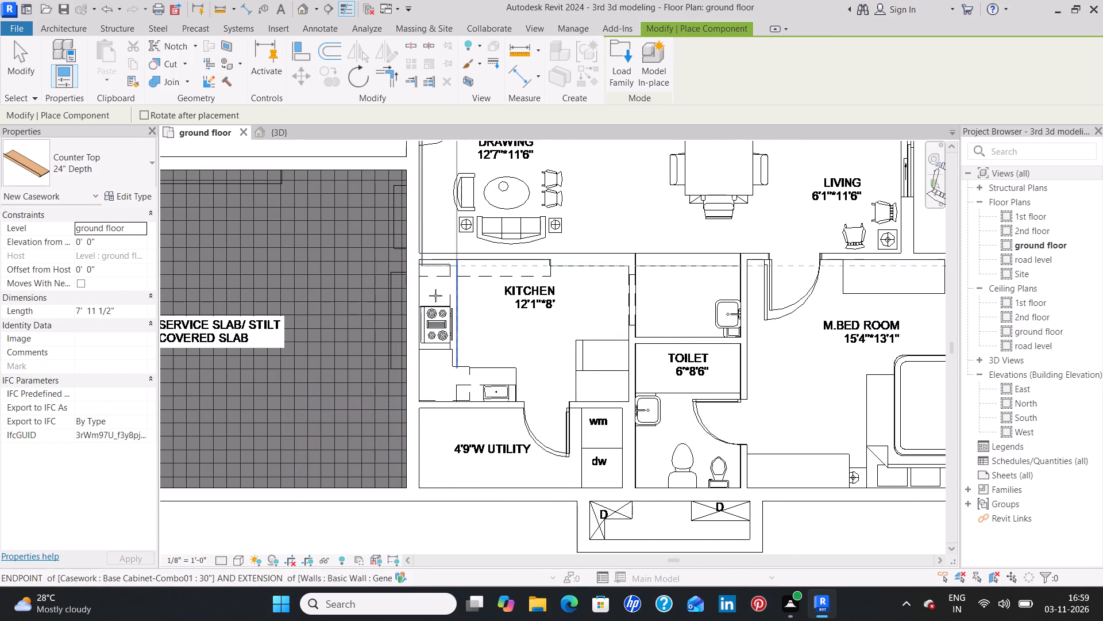
scroll(423, 400, up, 3)
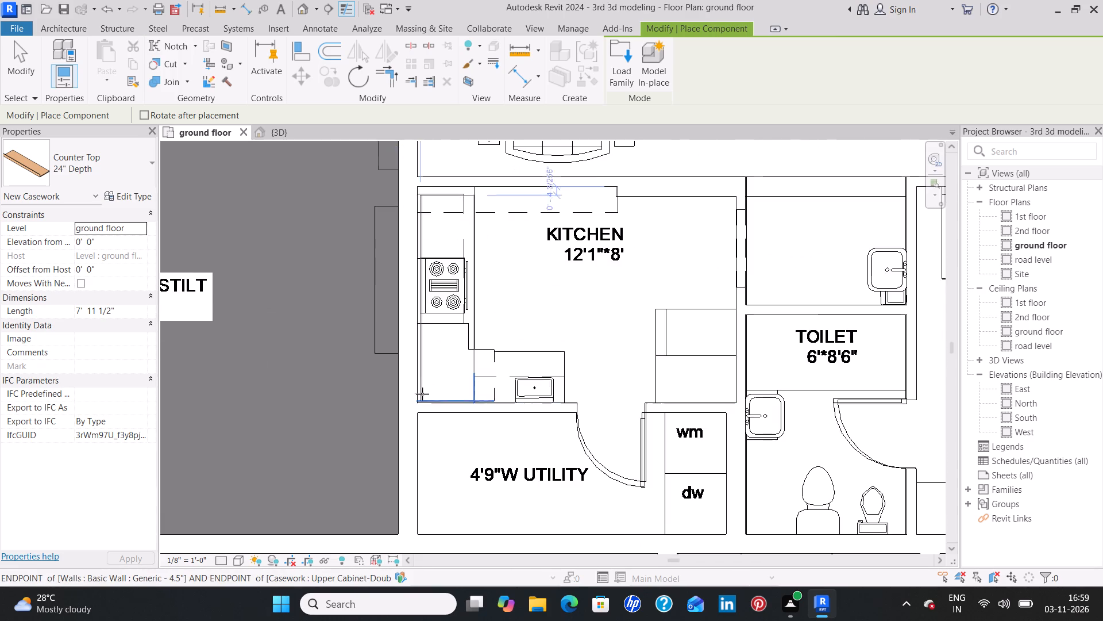
scroll(422, 393, up, 4)
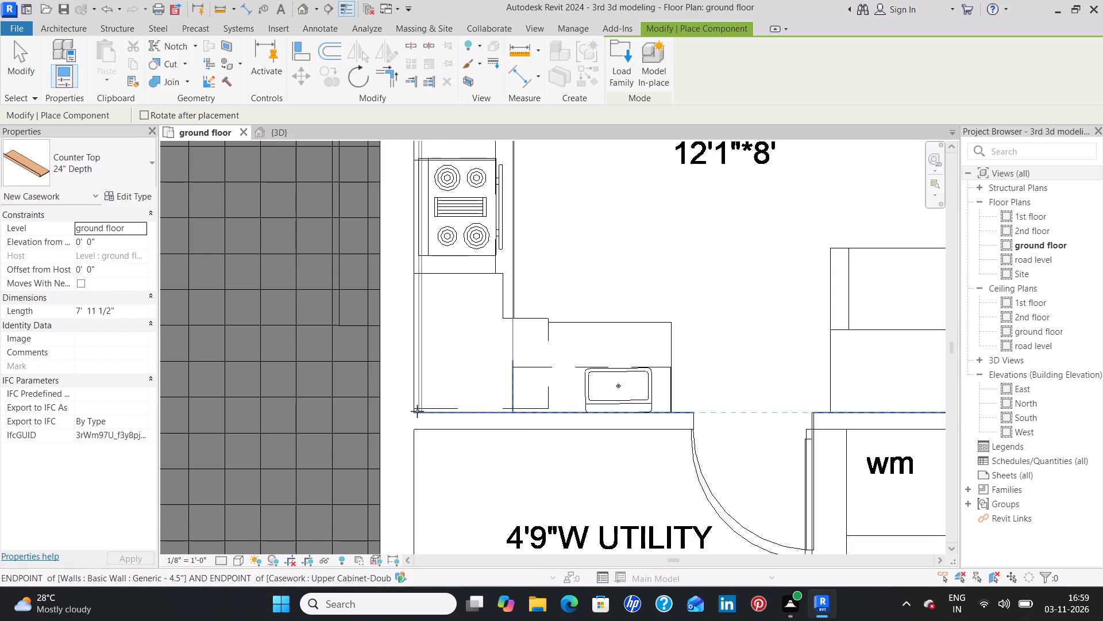
scroll(415, 412, up, 7)
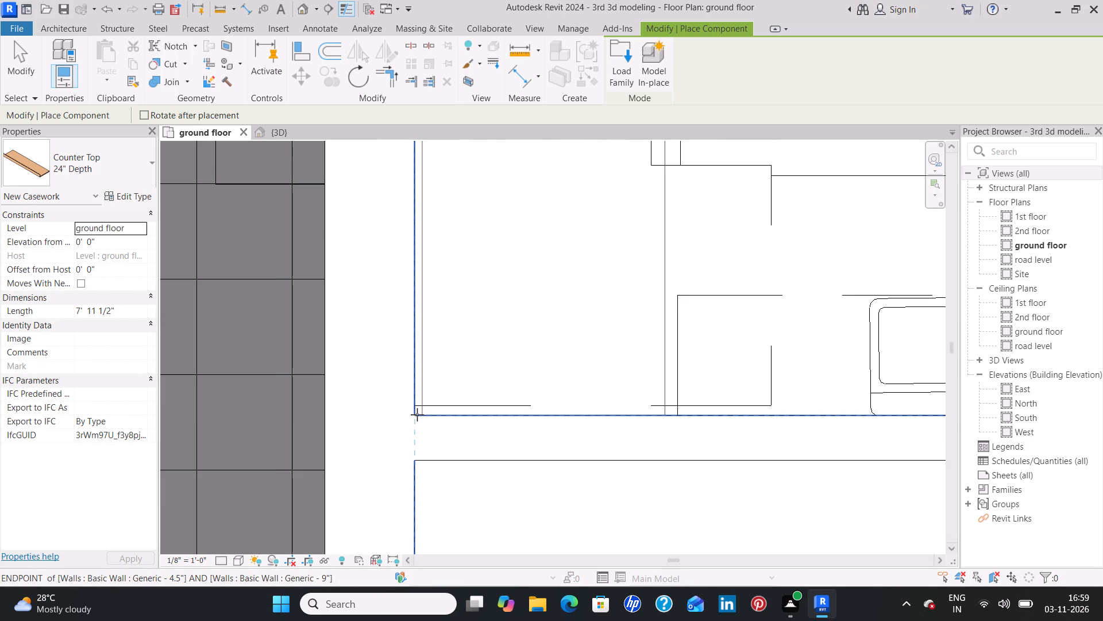
click(414, 415)
scroll(518, 332, down, 10)
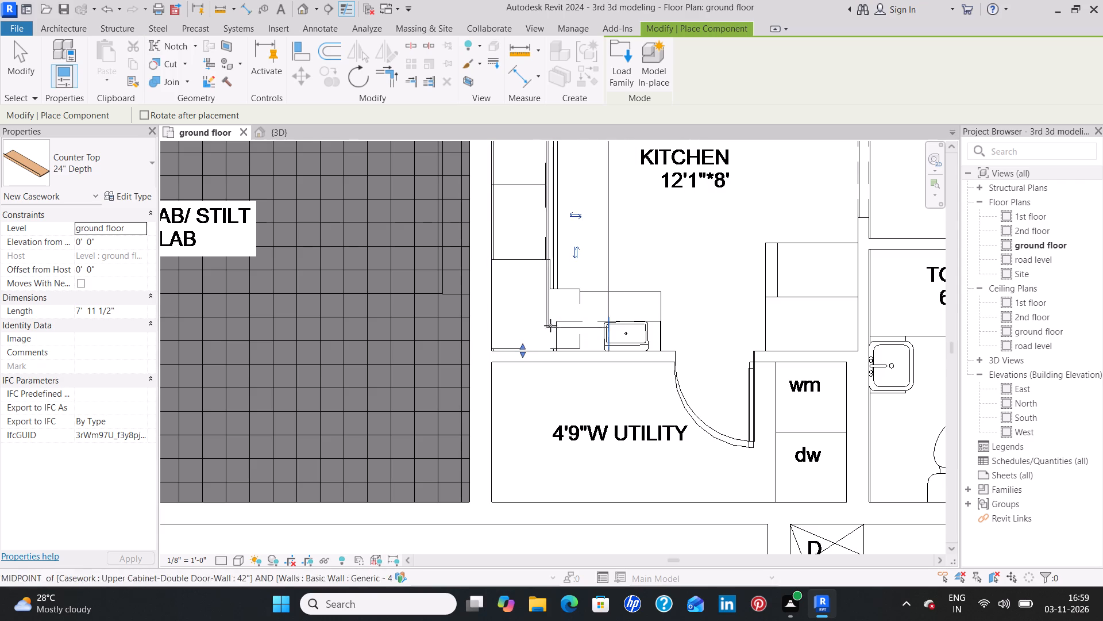
key(Escape)
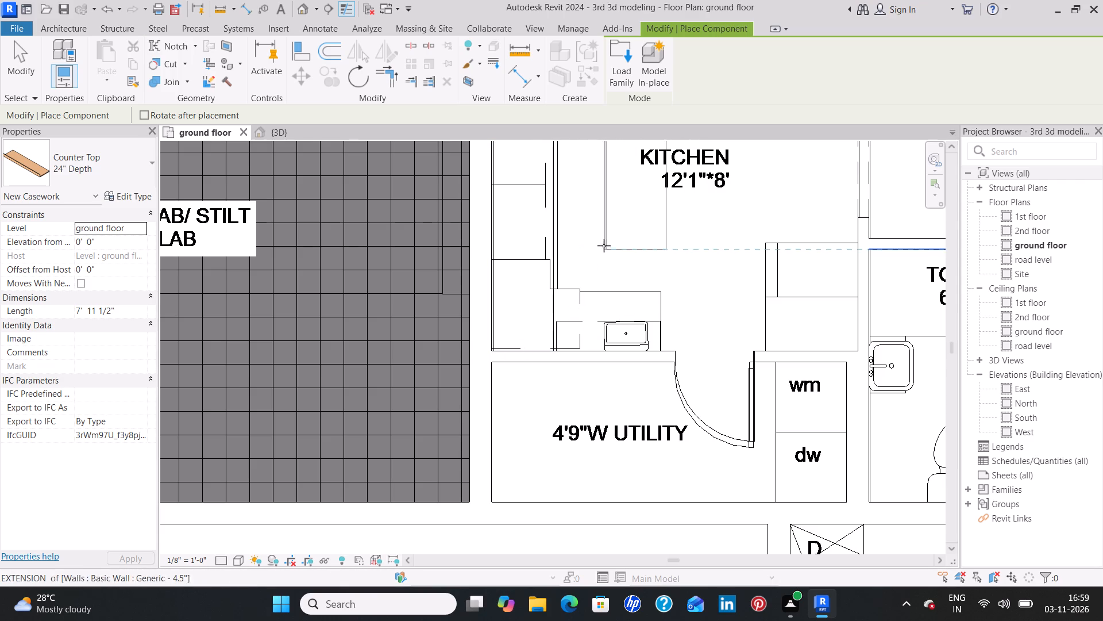
key(Escape)
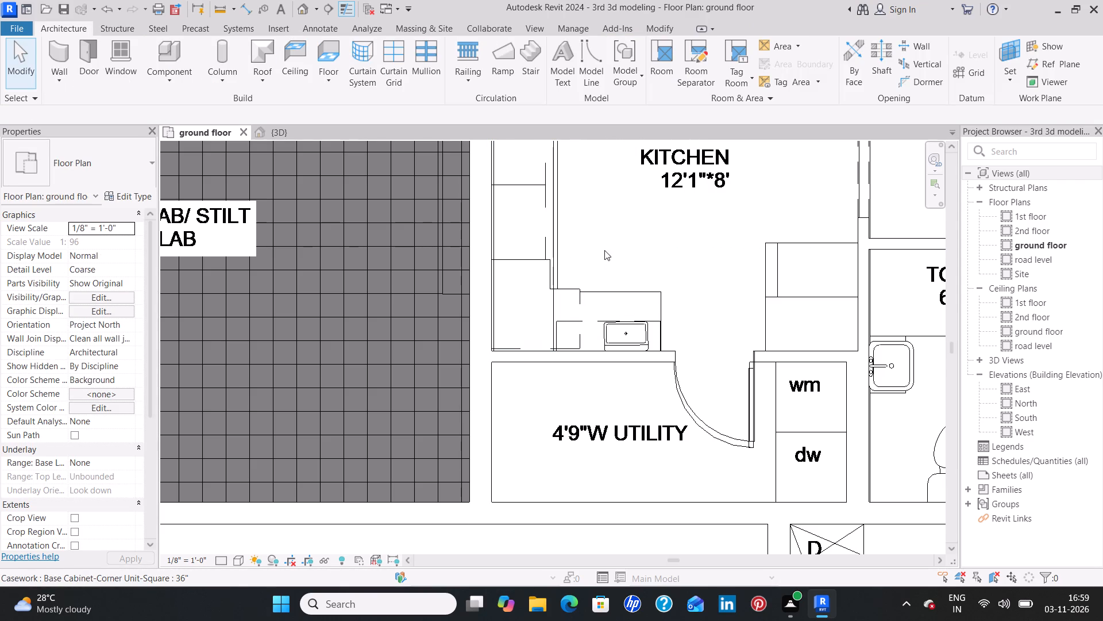
Extend unit 2's stove-side counter top to the drawing-room-side wall, making it 8' 4 1/2" long.
middle_drag(601, 243, 534, 381)
scroll(524, 384, down, 2)
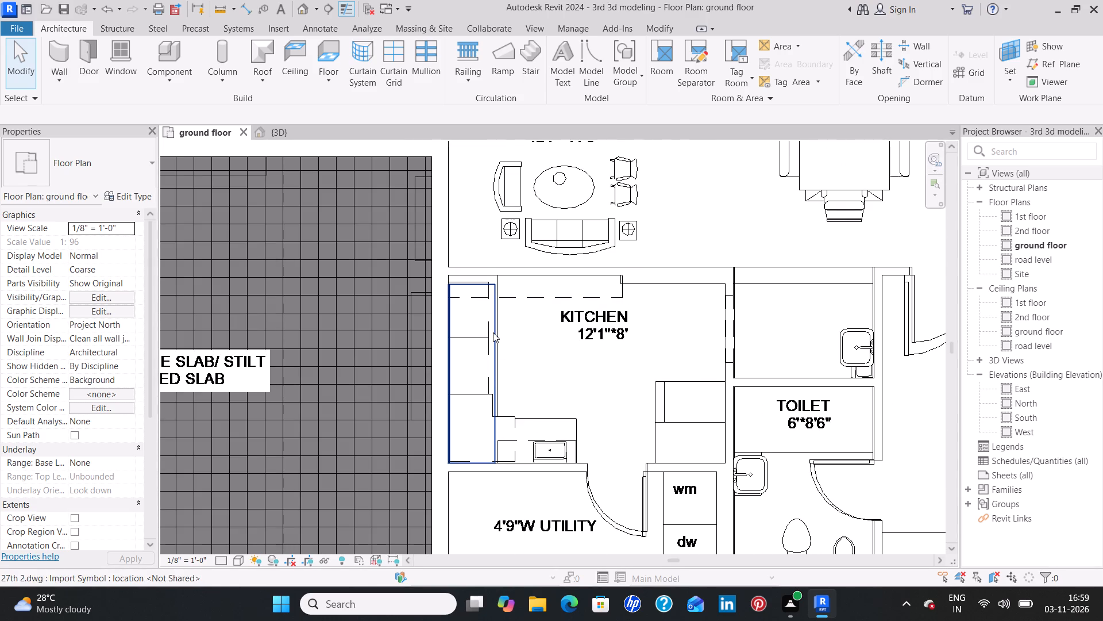
click(493, 332)
scroll(468, 282, up, 7)
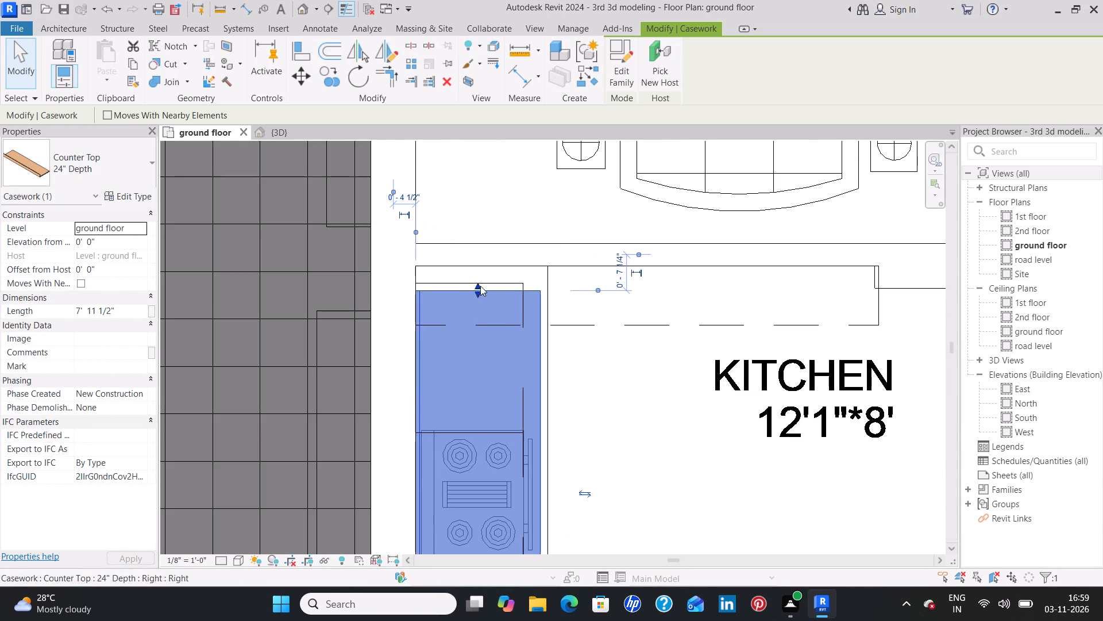
drag(477, 287, 477, 269)
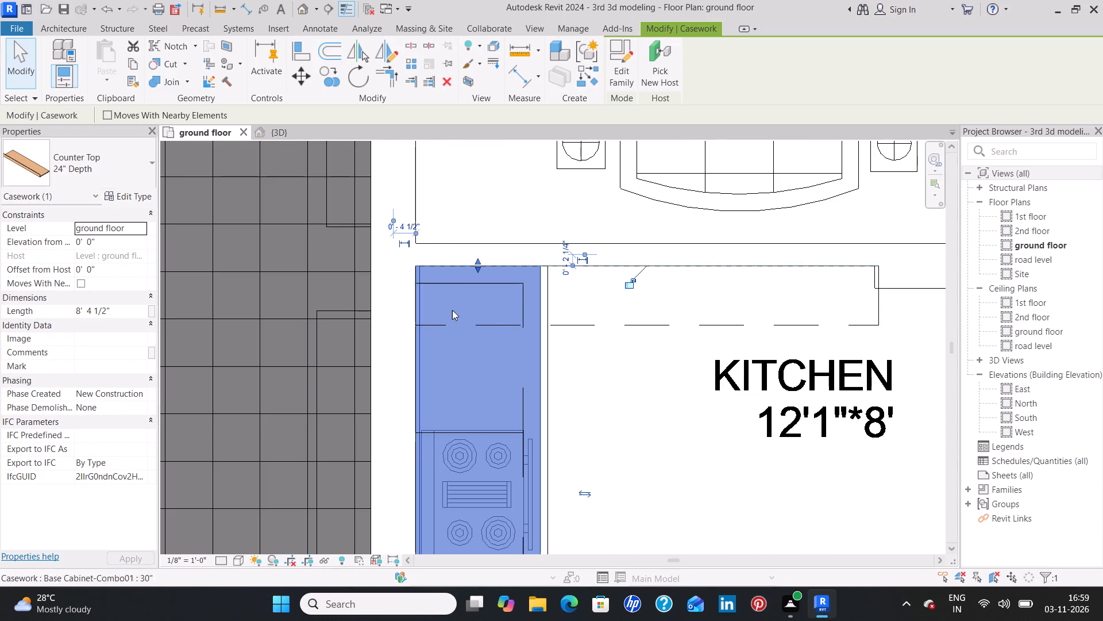
scroll(391, 363, down, 2)
key(Escape)
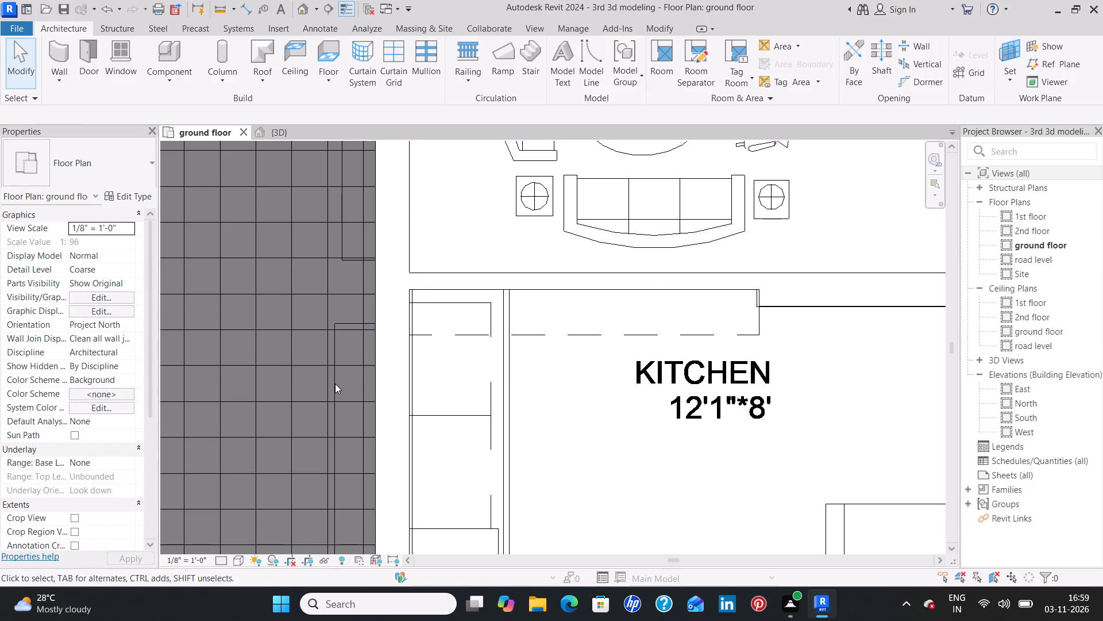
Place a copy of unit 6's 24" Depth Counter Top w Sink Hole, turned around, along the utility-side wall of unit 5's 9'3"*8' kitchen at the sink.
middle_drag(335, 384, 708, 355)
scroll(696, 355, down, 5)
scroll(541, 379, down, 2)
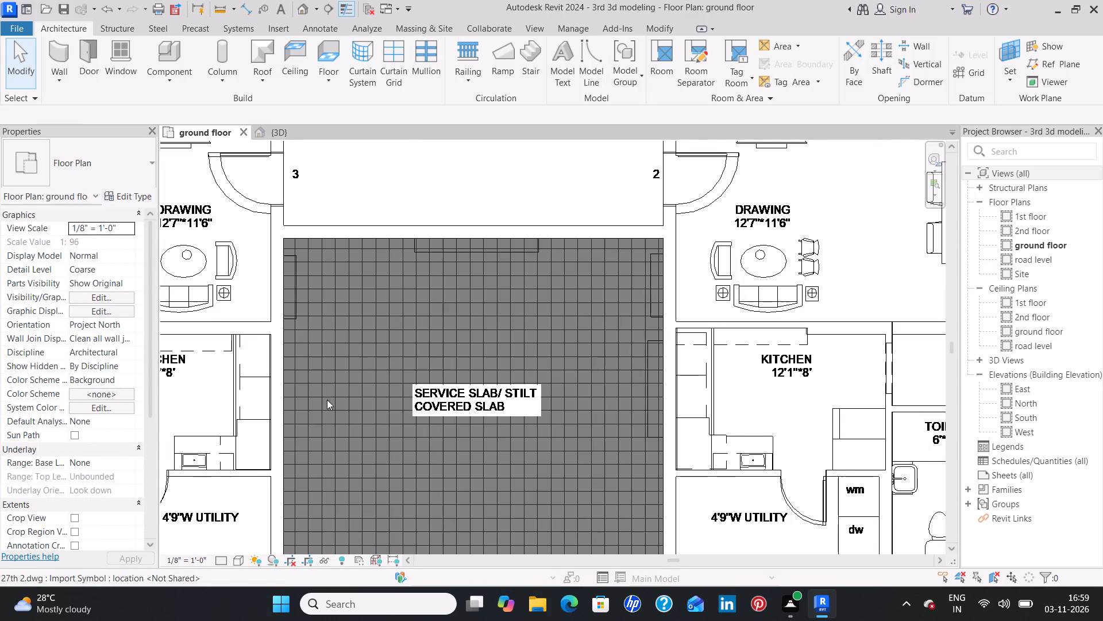
middle_drag(327, 400, 523, 398)
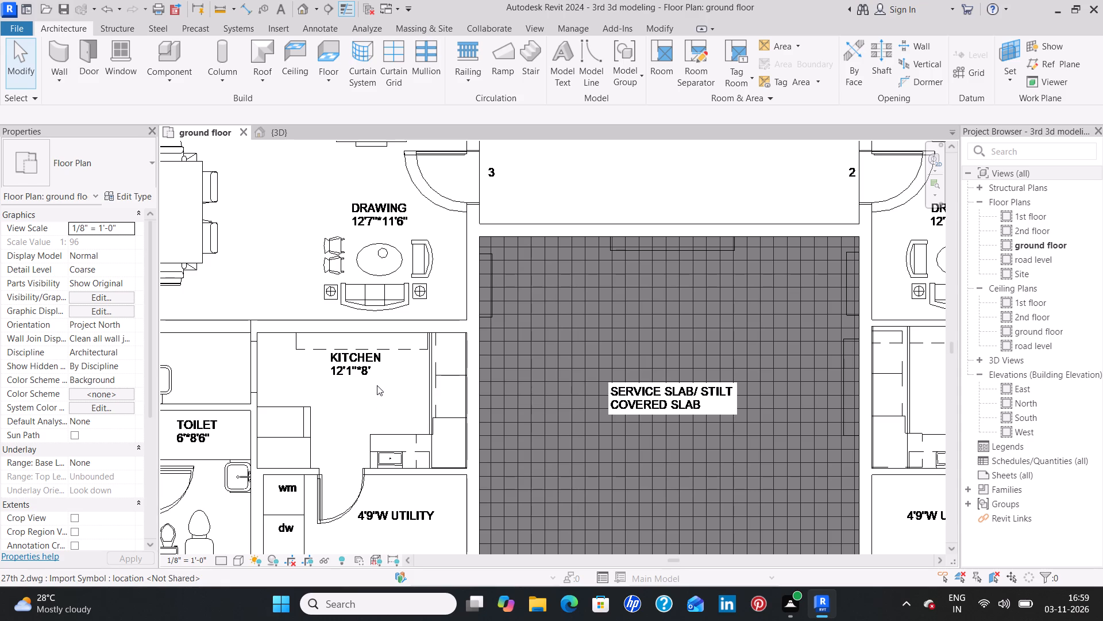
scroll(376, 377, down, 5)
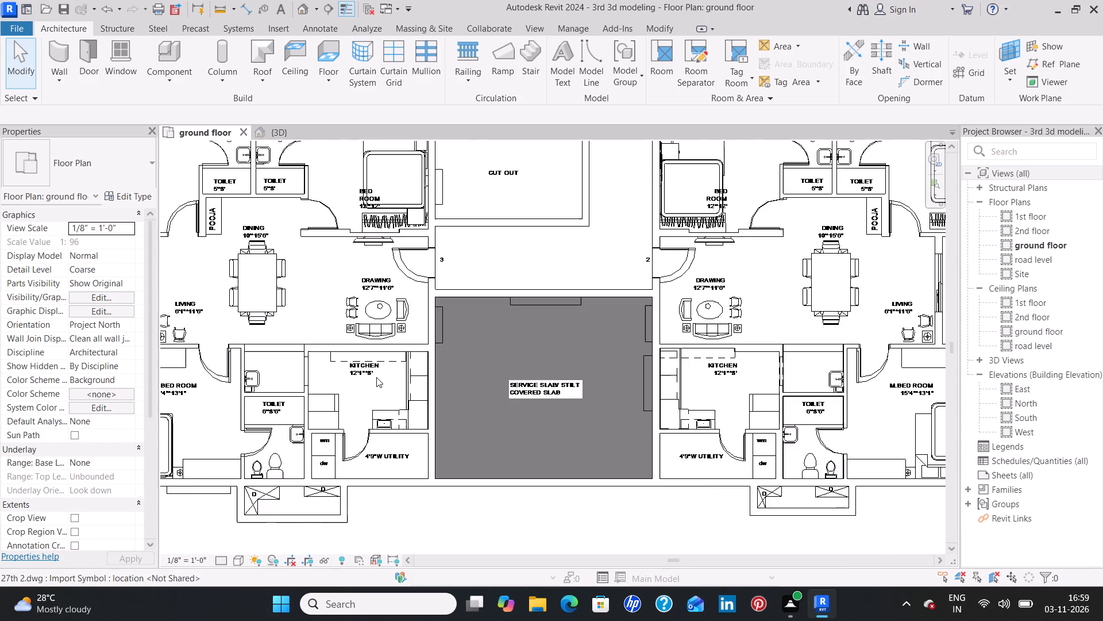
scroll(376, 377, down, 2)
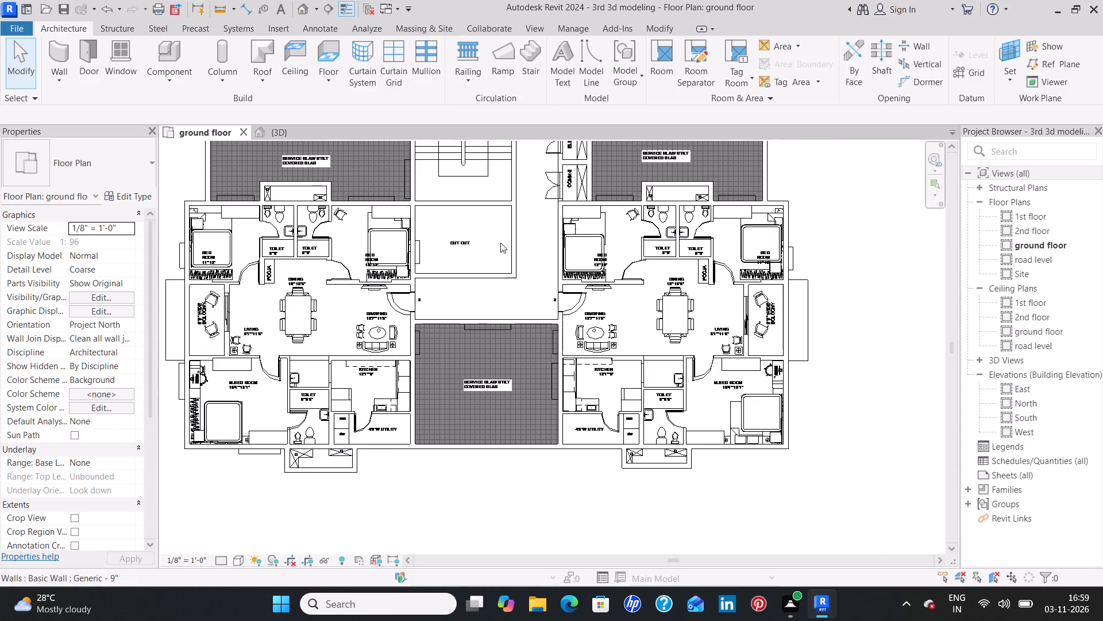
middle_drag(455, 233, 445, 409)
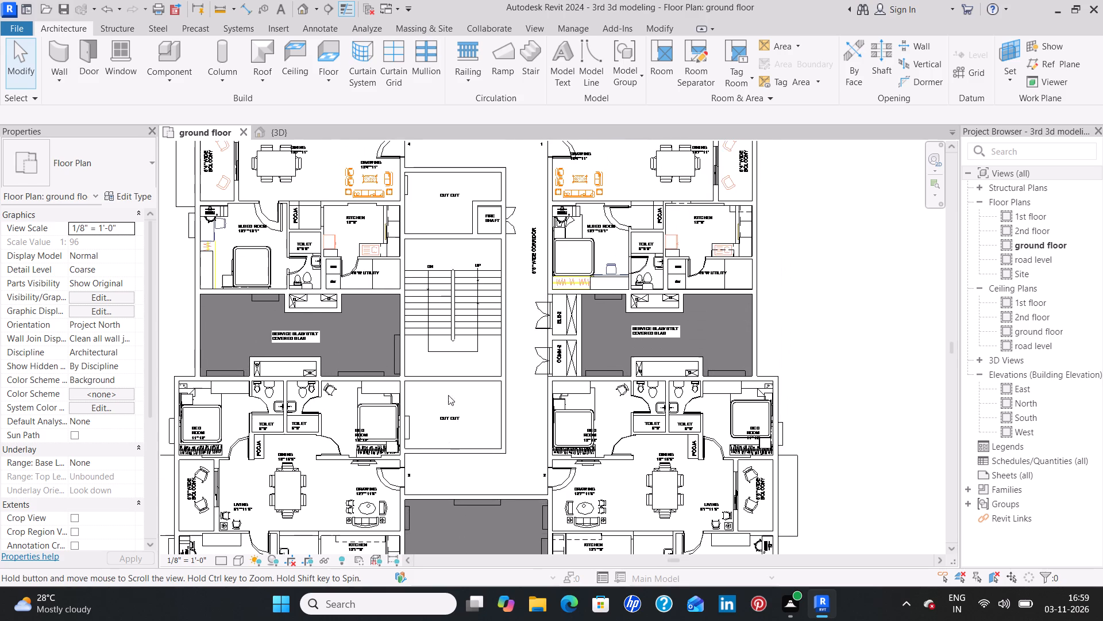
middle_drag(451, 184, 453, 390)
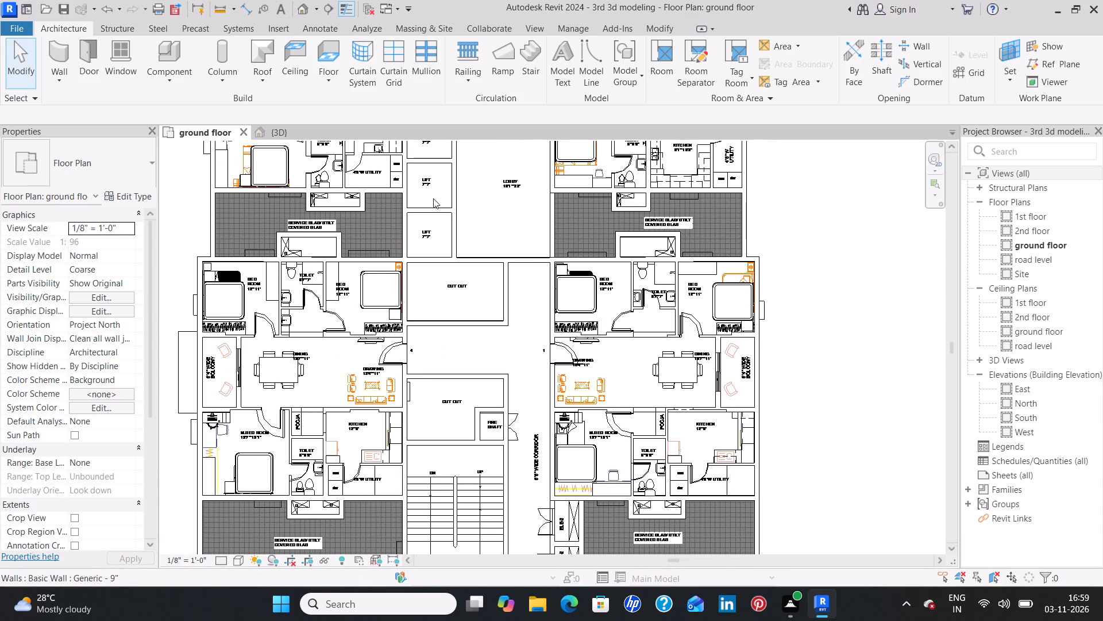
middle_drag(433, 198, 431, 385)
middle_drag(383, 243, 384, 399)
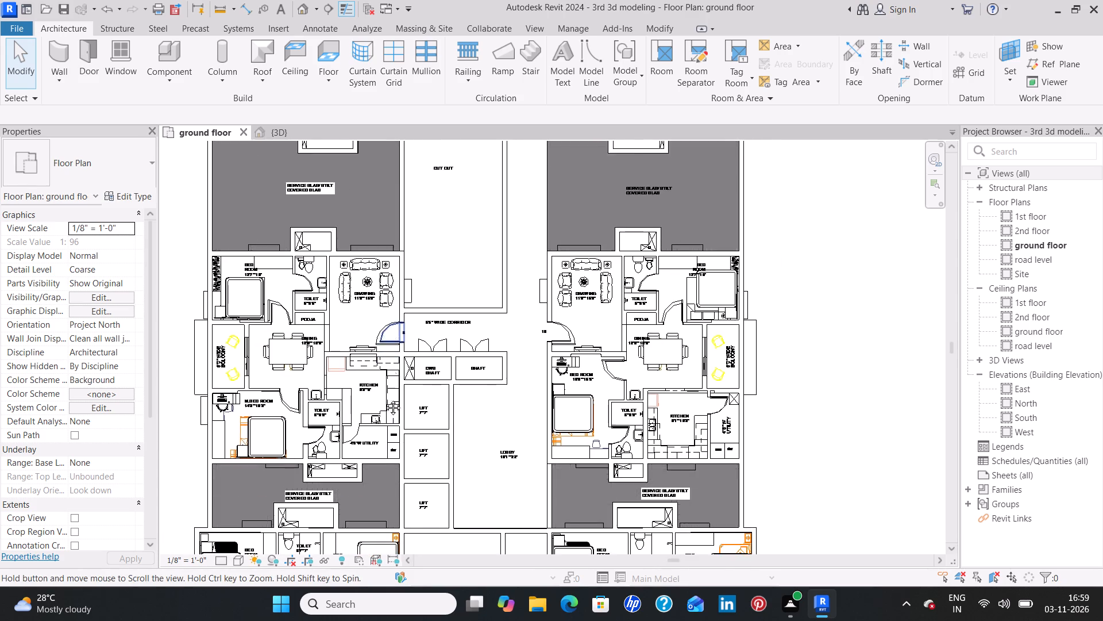
middle_drag(384, 399, 386, 476)
middle_drag(403, 237, 400, 404)
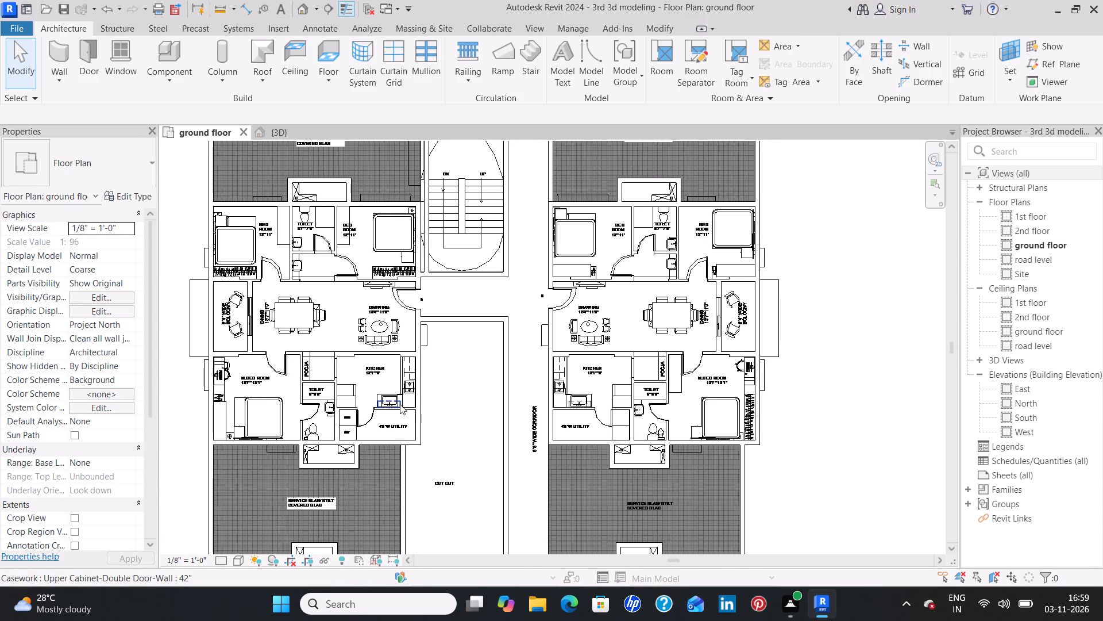
scroll(399, 392, up, 7)
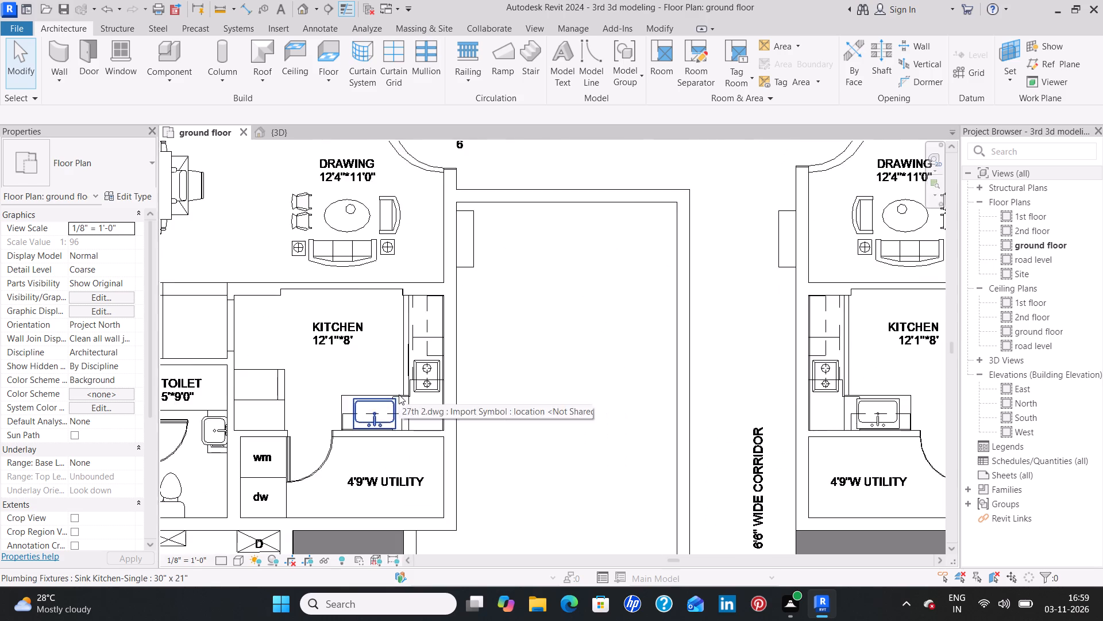
scroll(399, 394, up, 5)
click(371, 395)
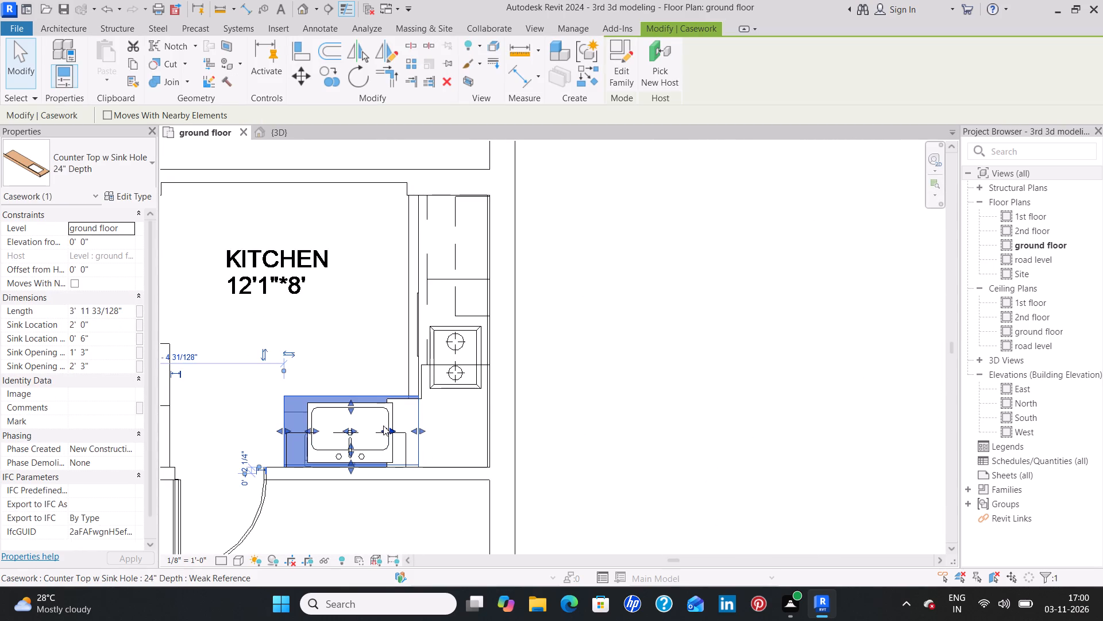
text(cs)
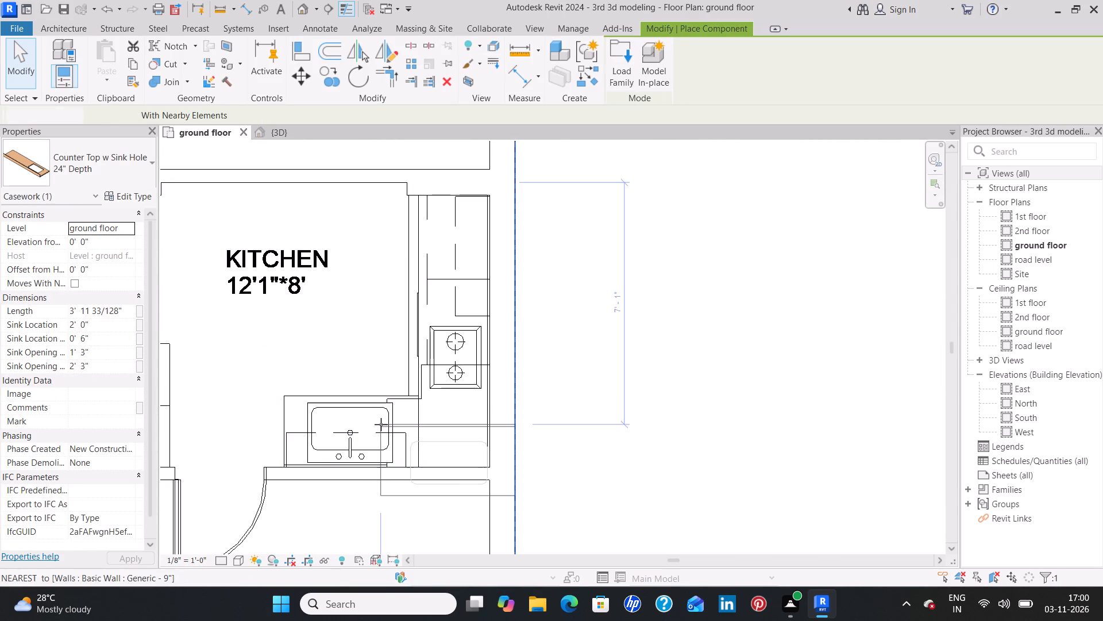
scroll(349, 446, down, 3)
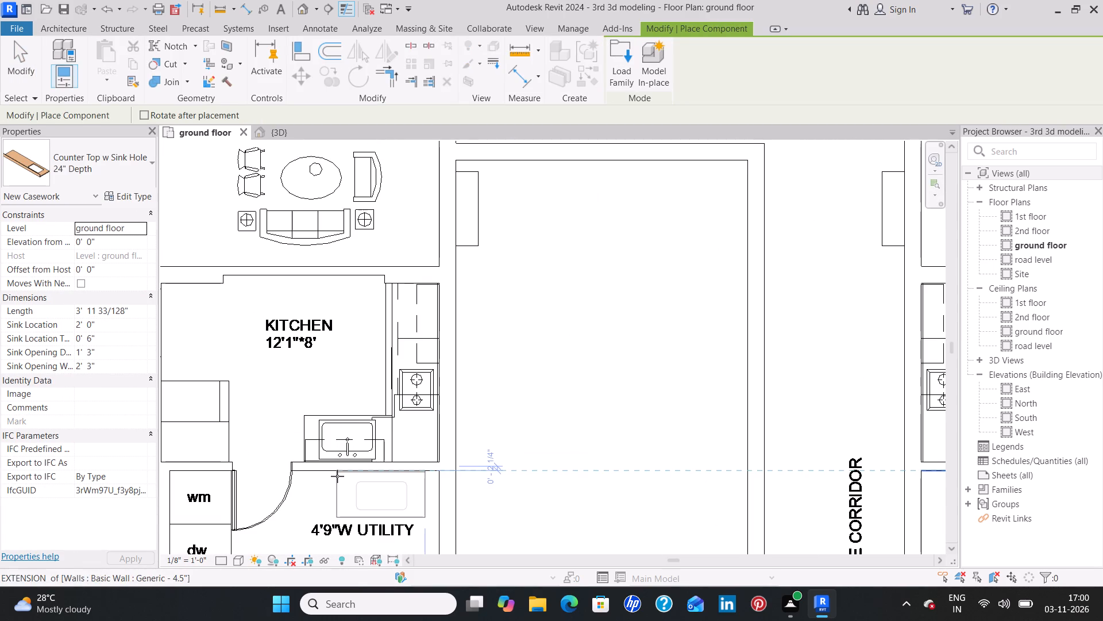
middle_drag(337, 476, 389, 251)
scroll(374, 253, down, 4)
scroll(368, 347, down, 3)
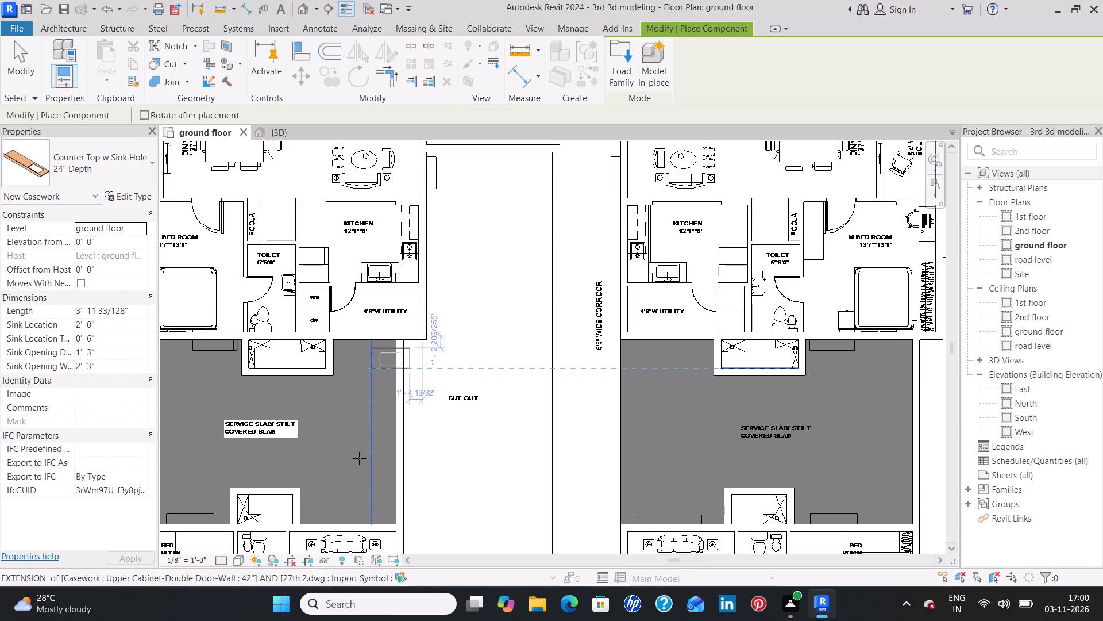
middle_drag(345, 498, 371, 228)
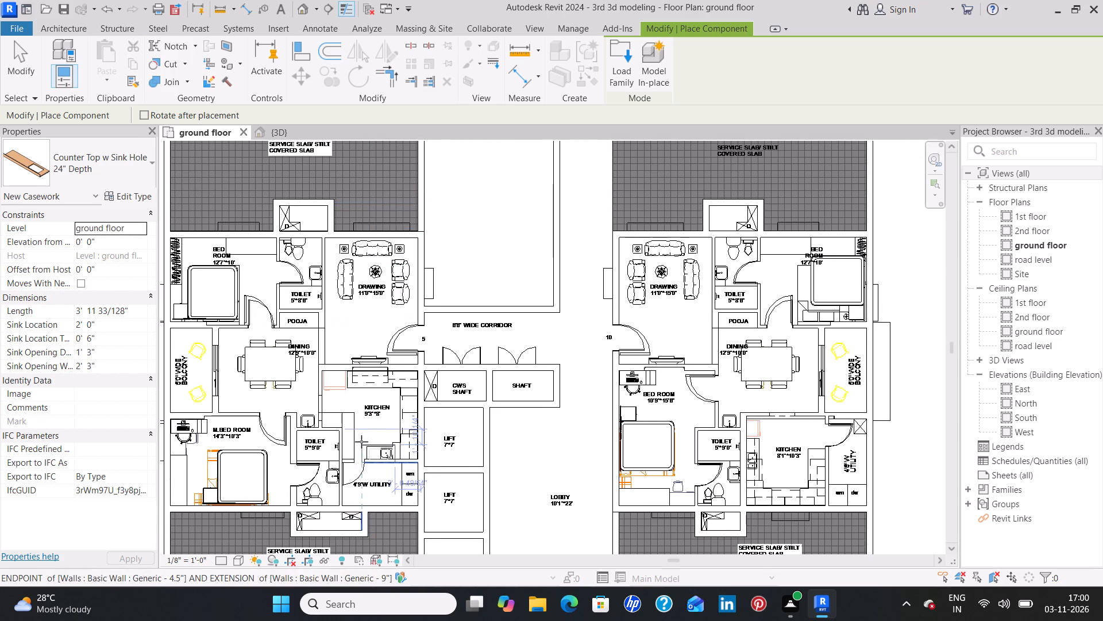
scroll(361, 442, up, 7)
middle_drag(360, 447, 368, 355)
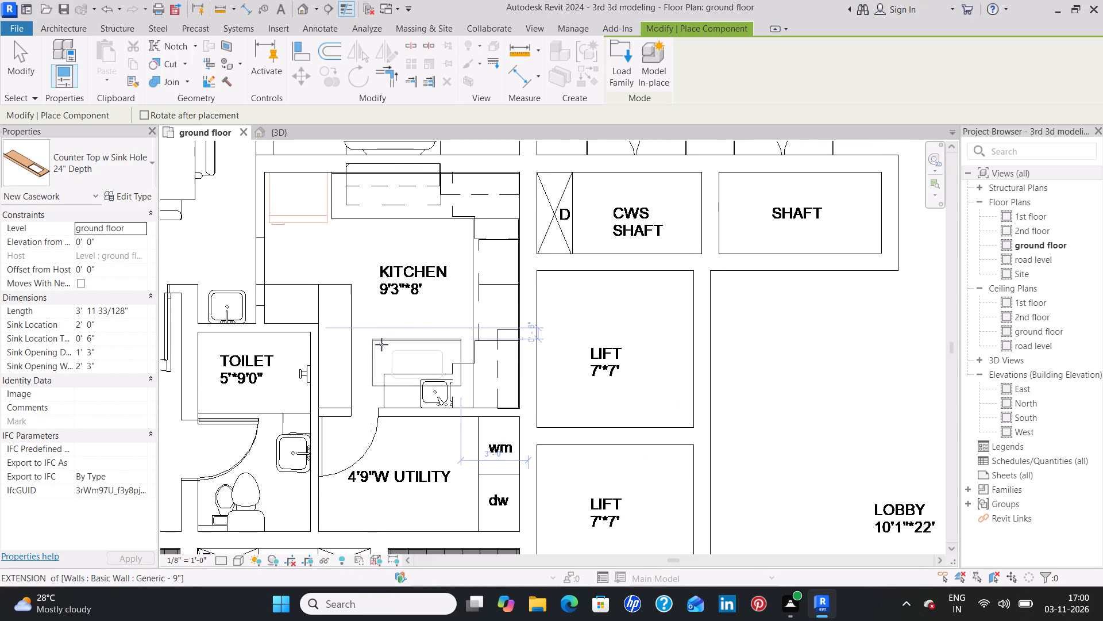
scroll(381, 346, up, 6)
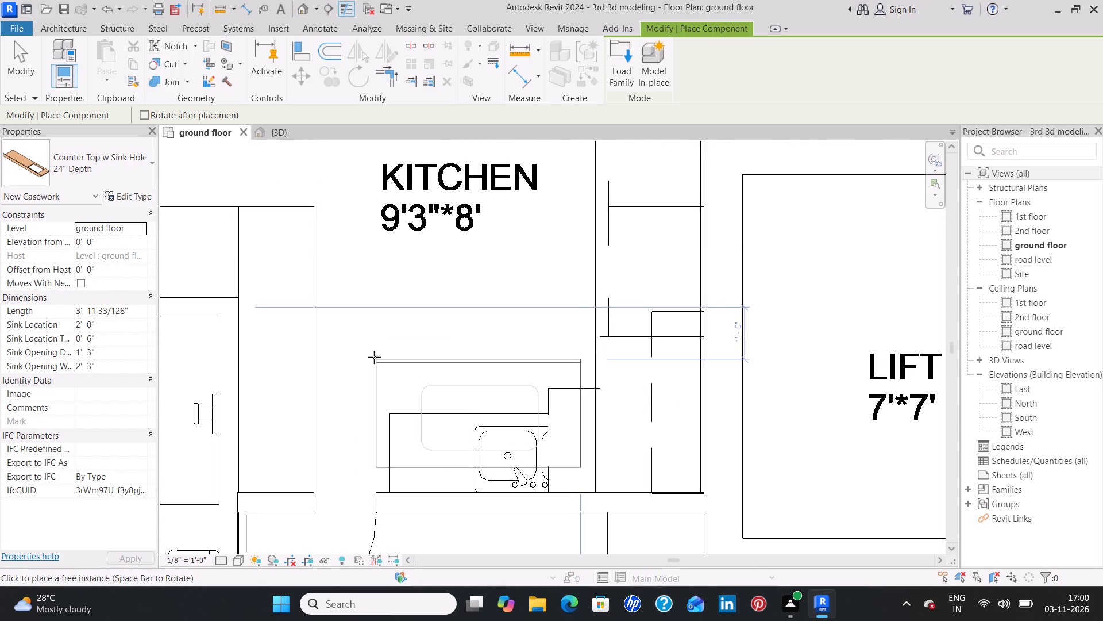
key(space)
key(space)
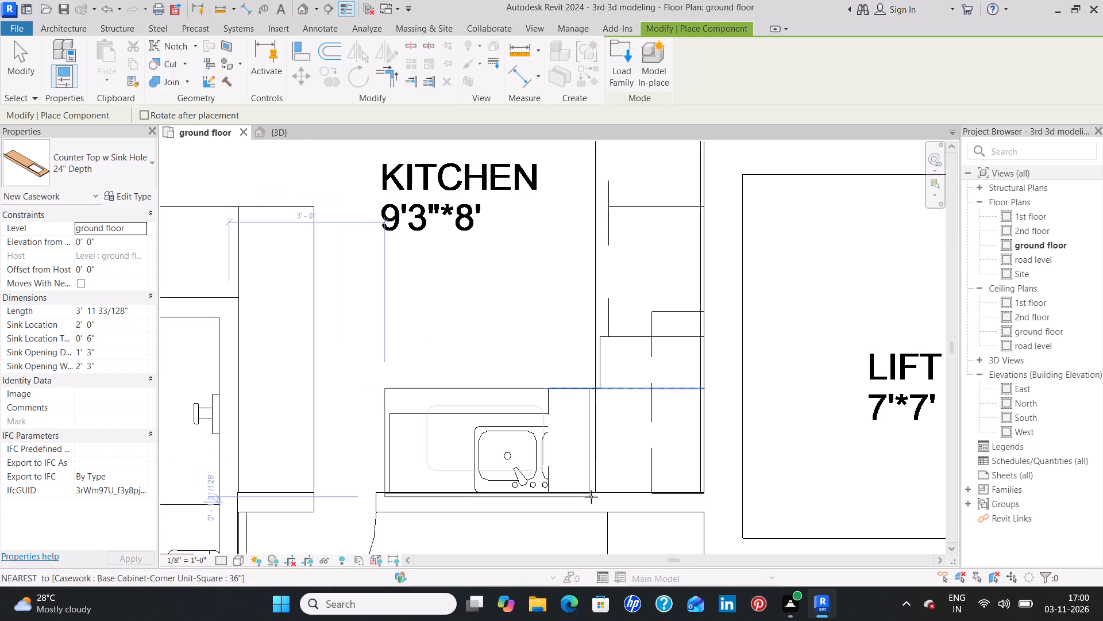
scroll(593, 497, up, 2)
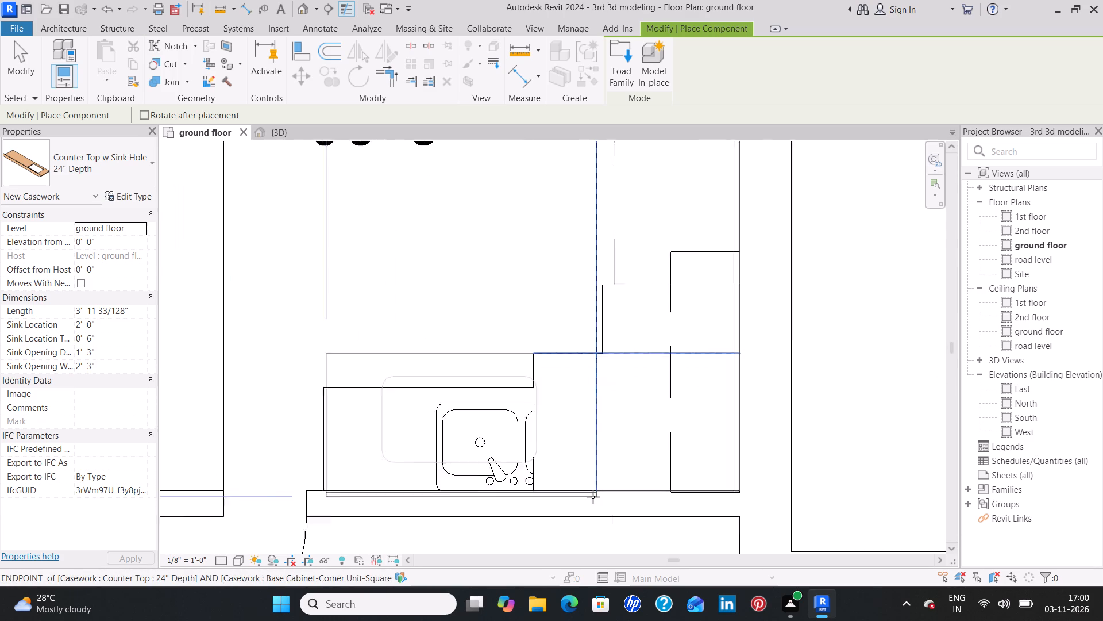
scroll(593, 497, up, 1)
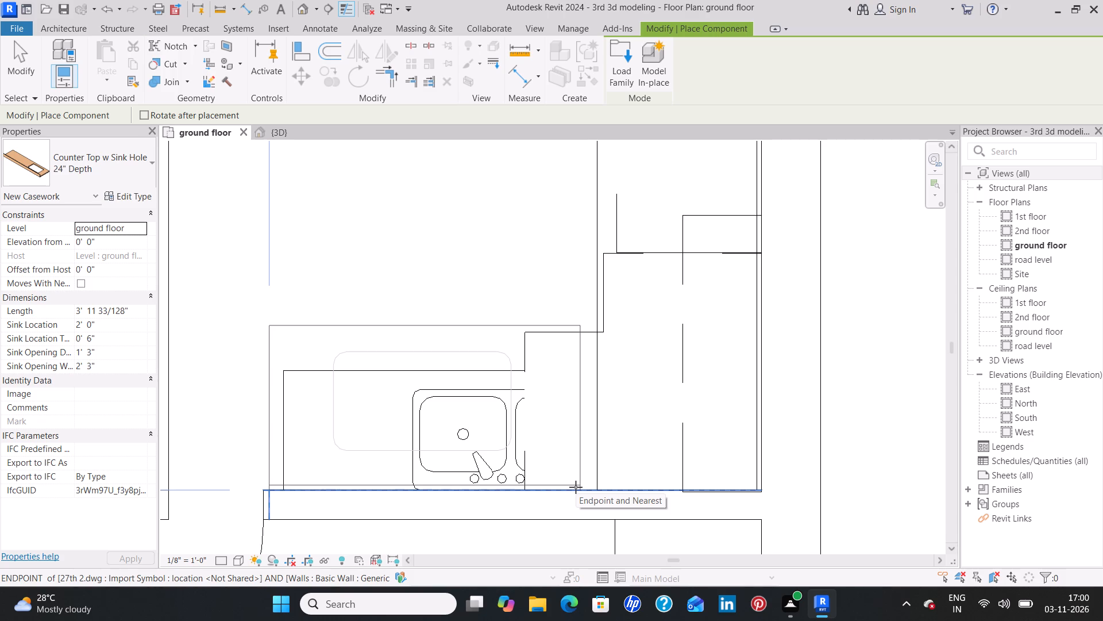
click(576, 487)
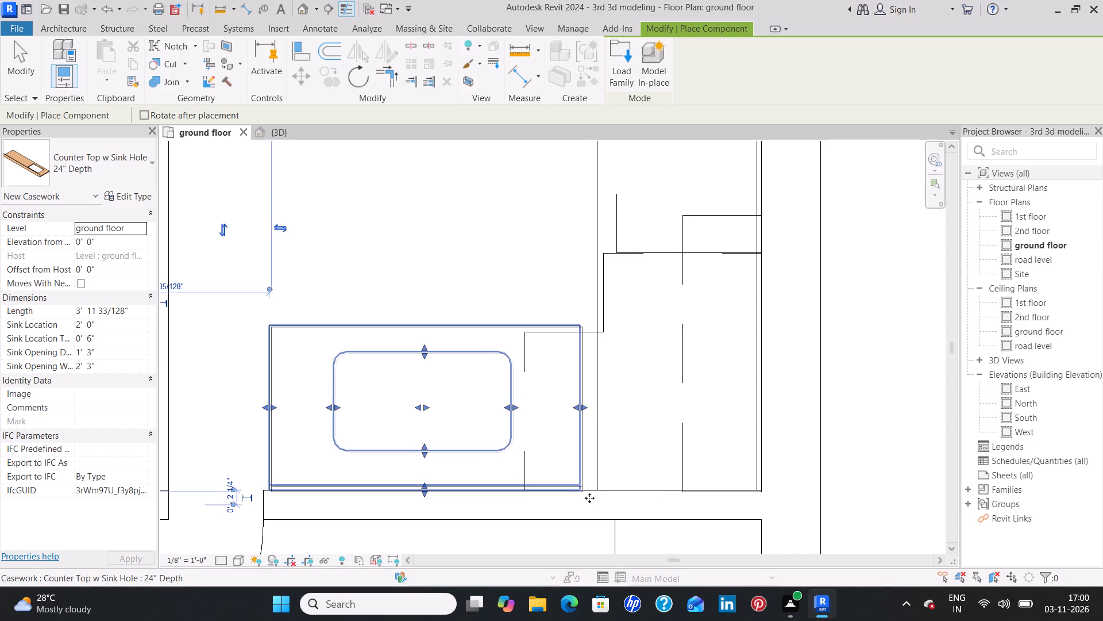
Place the same counter top with sink hole, rotated upright, over the sink along the toilet-side wall of unit 10's 8'1"*10'3" kitchen.
scroll(520, 435, down, 3)
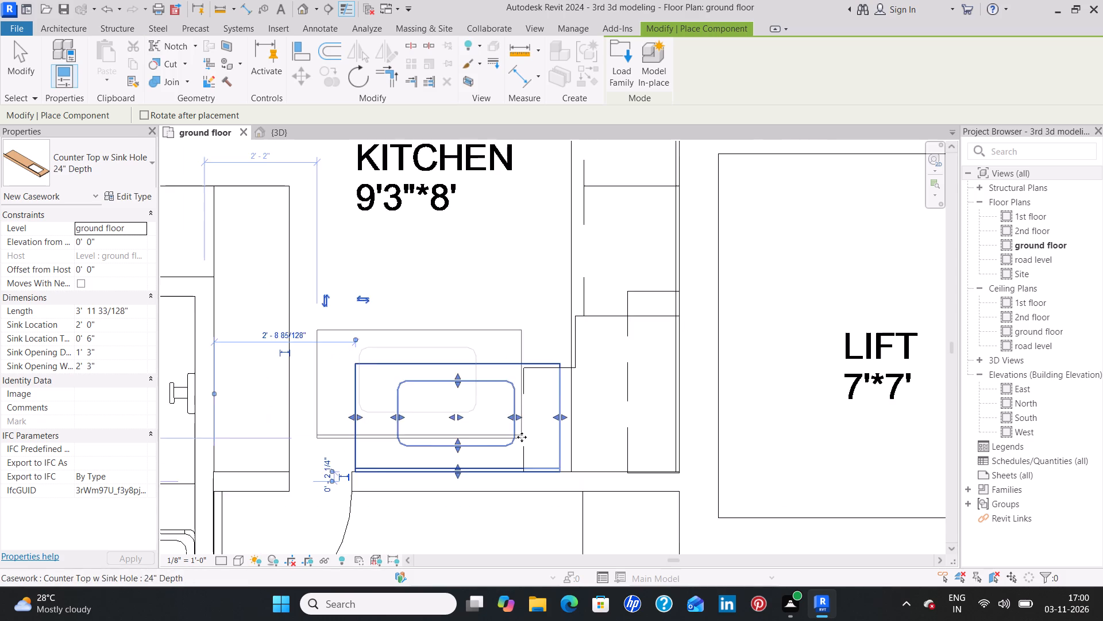
scroll(522, 437, down, 4)
scroll(770, 454, down, 3)
middle_drag(764, 455, 484, 427)
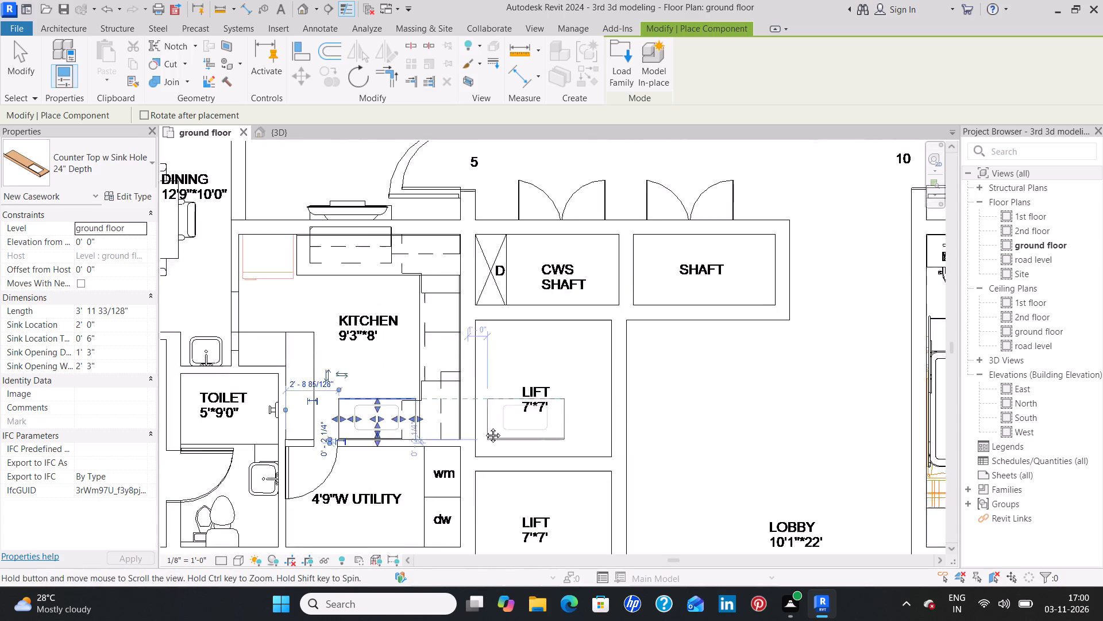
middle_drag(484, 427, 398, 425)
middle_drag(792, 473, 445, 433)
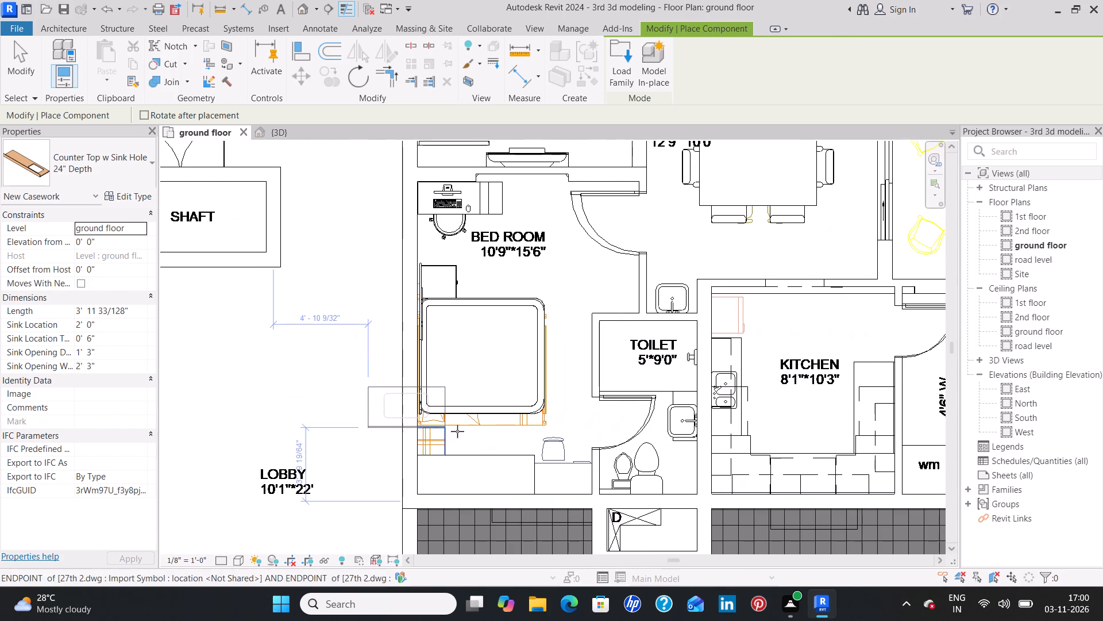
middle_drag(774, 465, 634, 465)
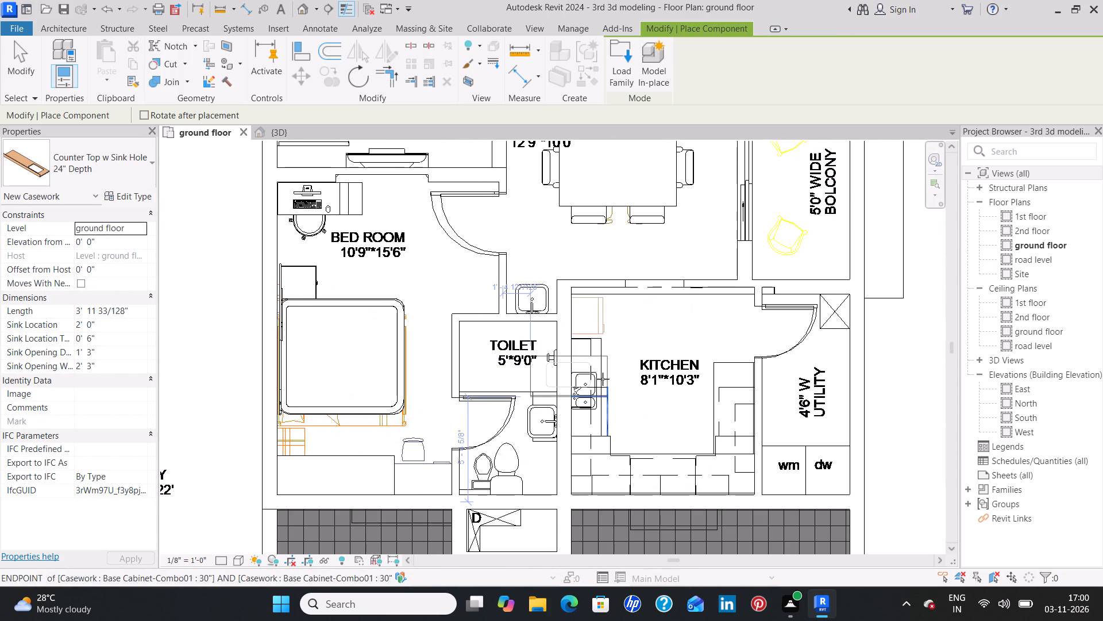
scroll(598, 370, up, 6)
key(space)
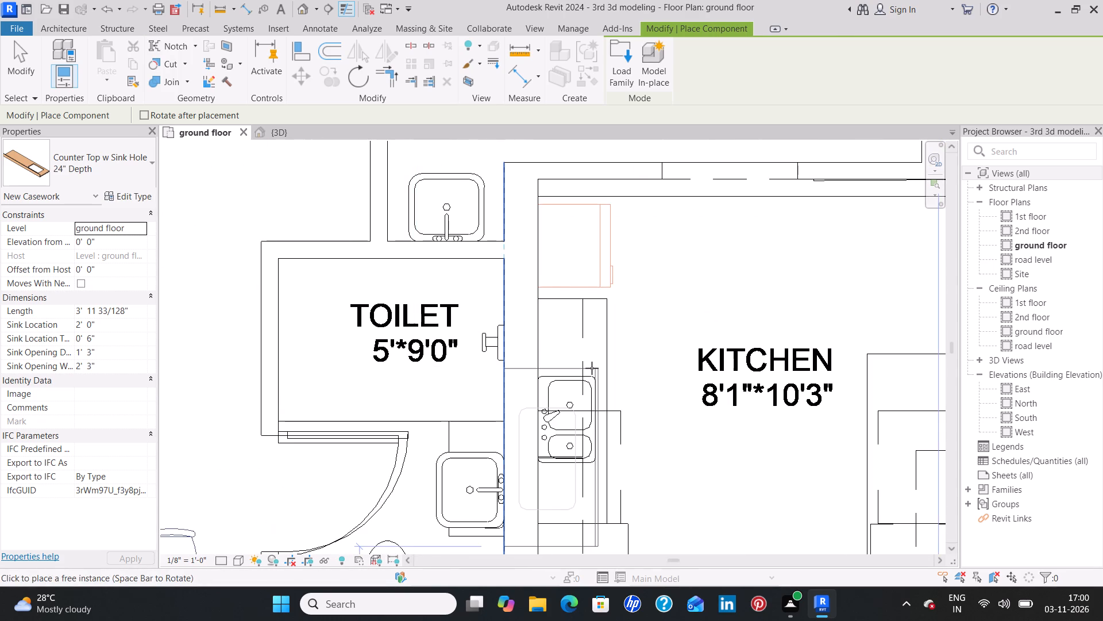
key(space)
key(space)
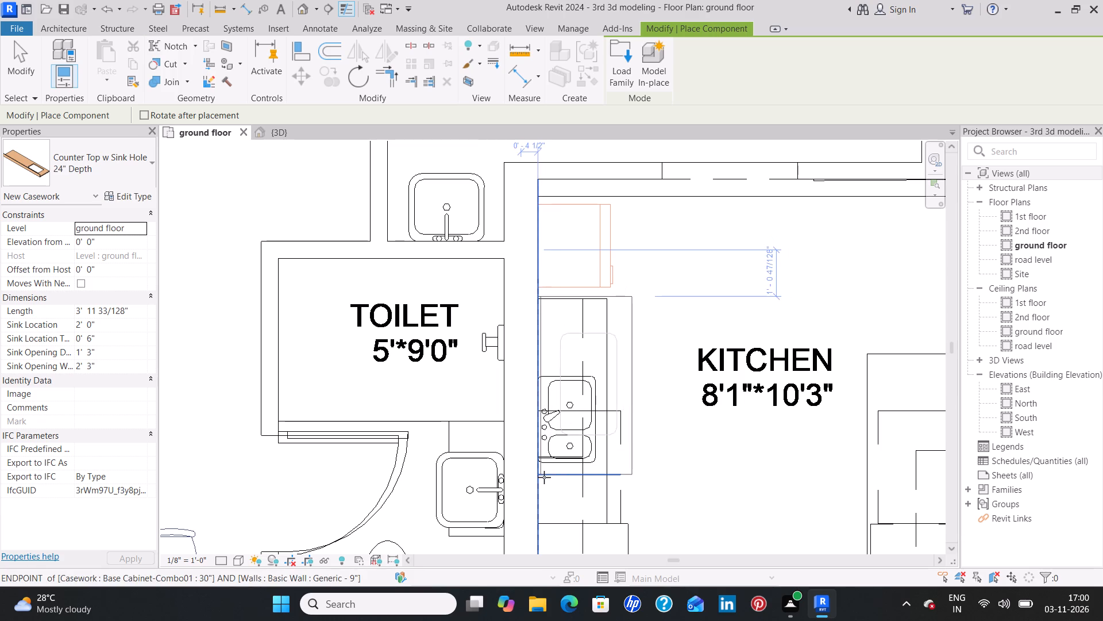
middle_drag(544, 477, 547, 409)
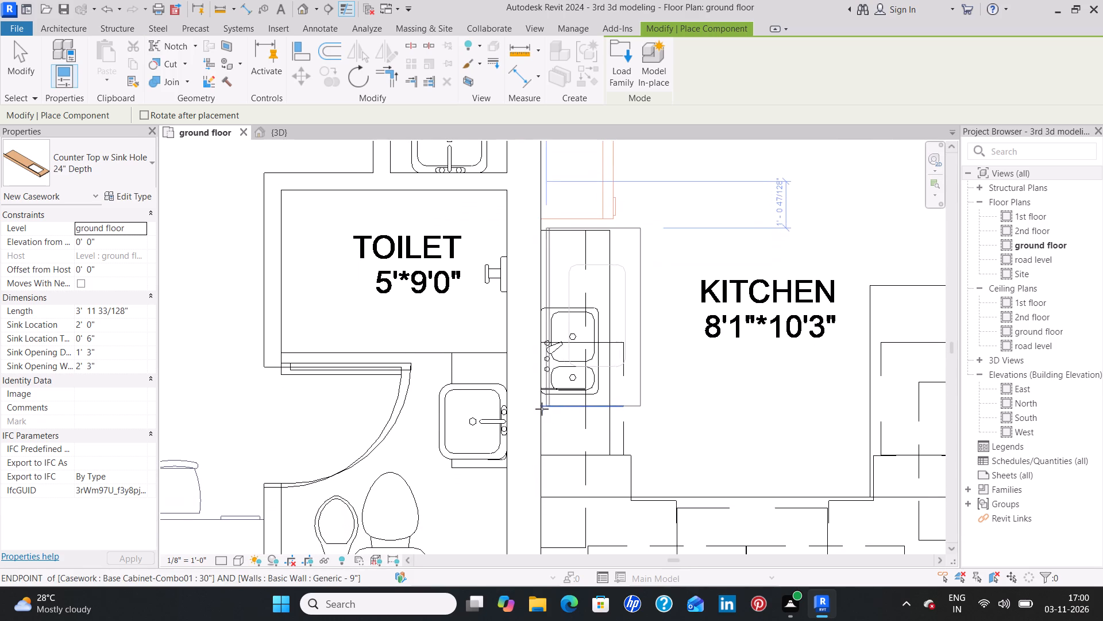
click(538, 409)
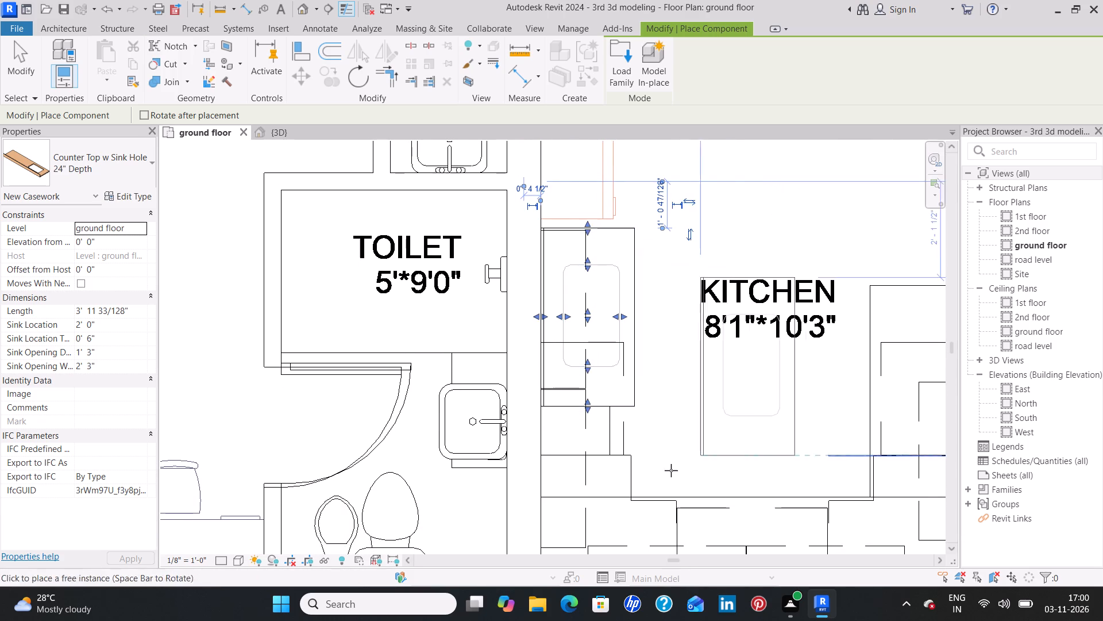
Place the same counter top with sink hole, rotated to run along the utility-side wall, over the sink in unit 1's 12'*8' kitchen.
scroll(658, 477, down, 8)
middle_drag(639, 494, 696, 320)
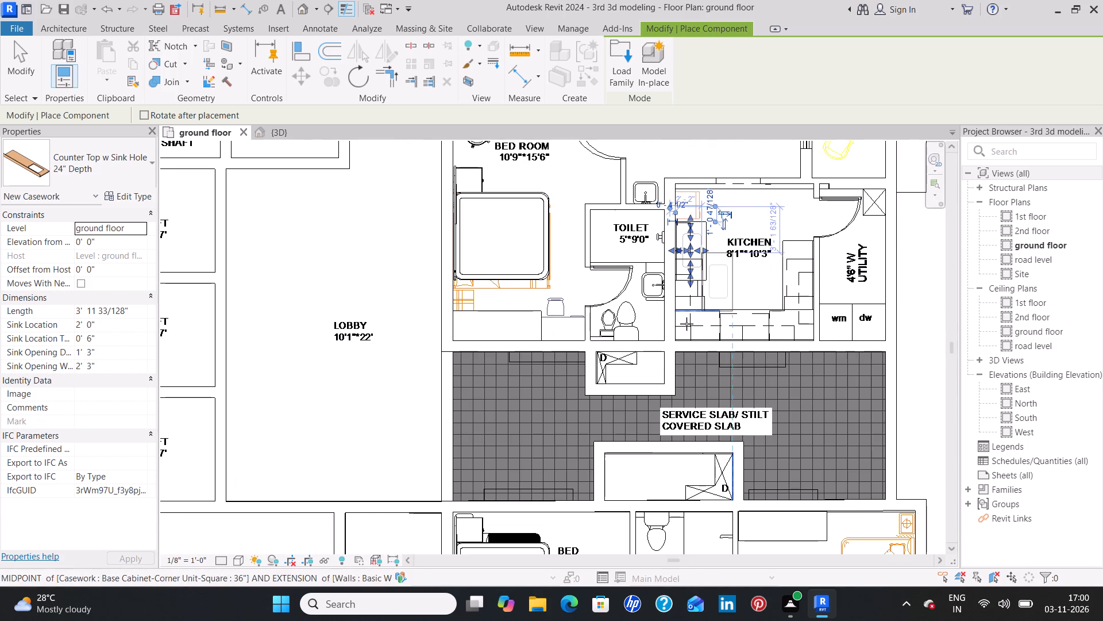
scroll(678, 342, down, 4)
middle_drag(643, 508, 643, 312)
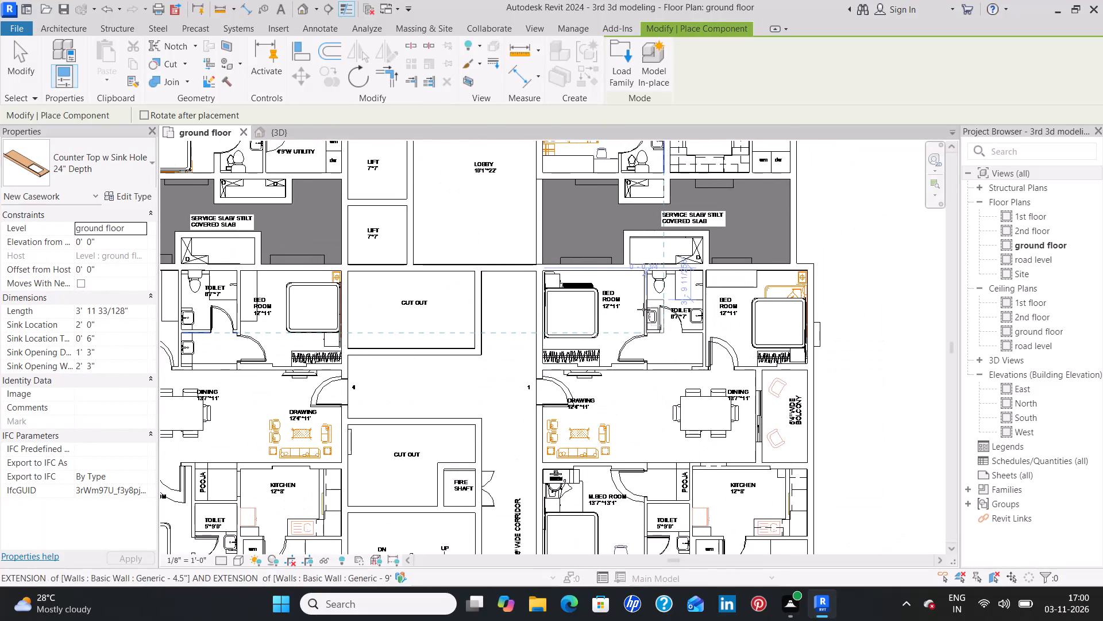
middle_drag(677, 470, 677, 339)
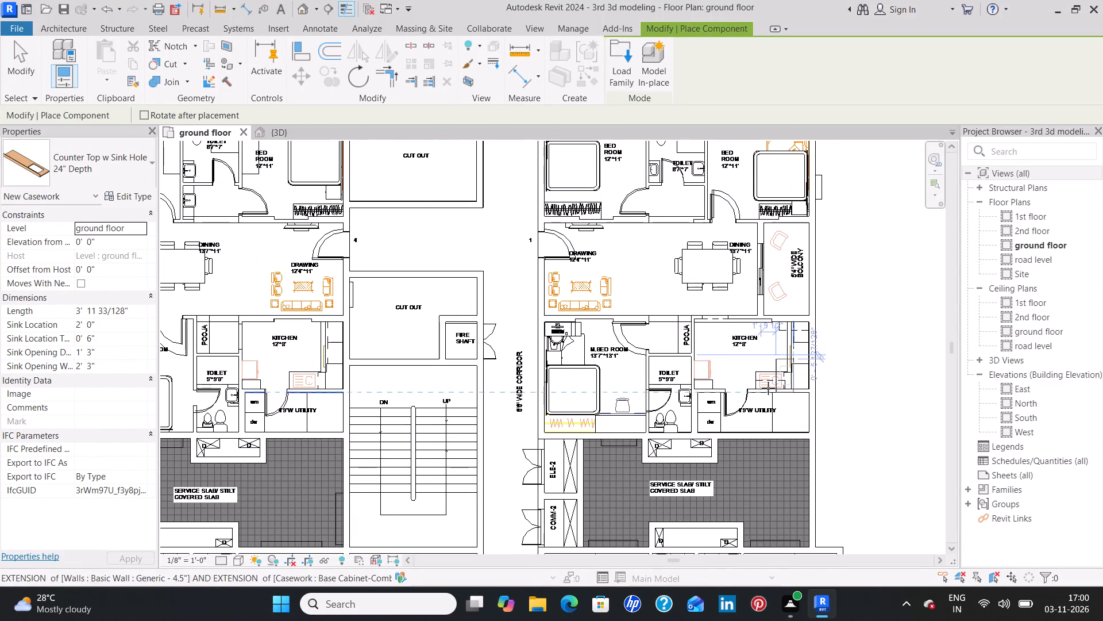
scroll(766, 389, up, 11)
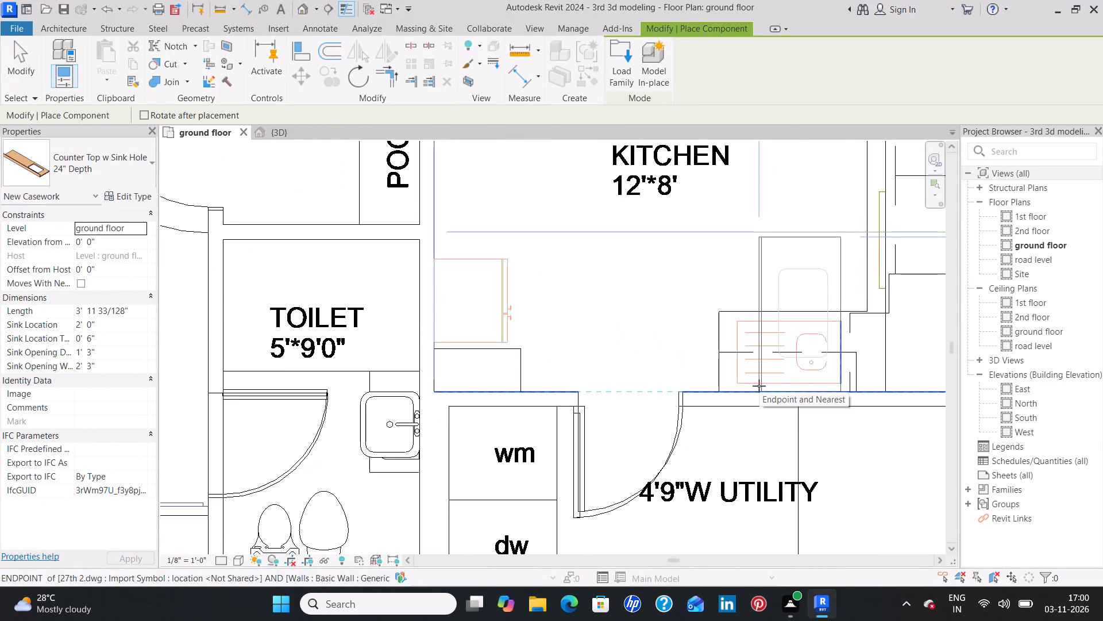
key(space)
key(space)
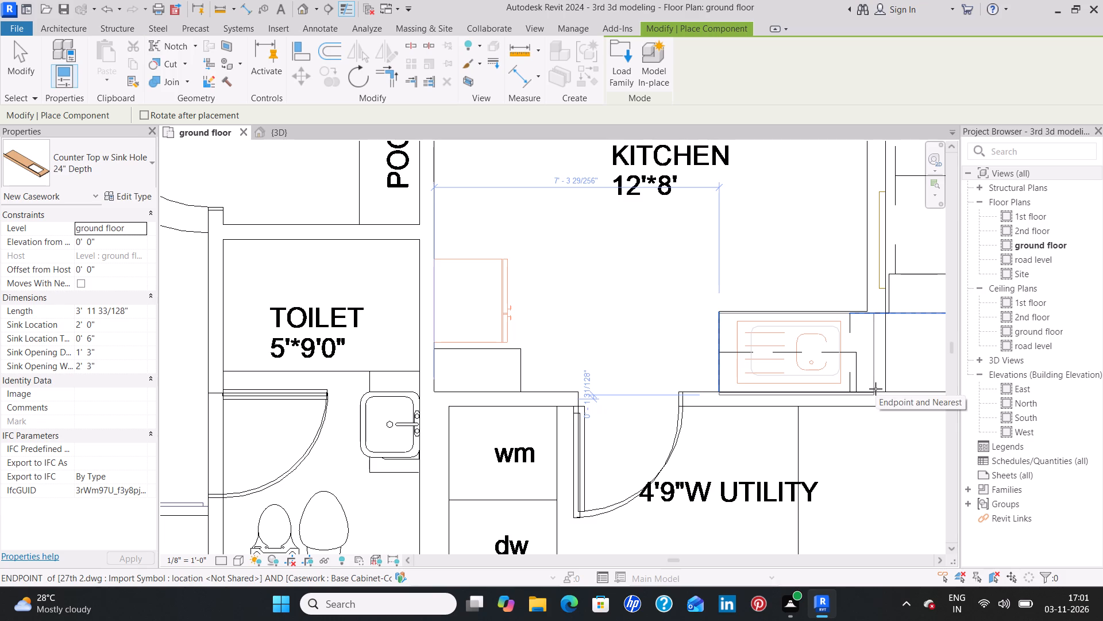
click(876, 386)
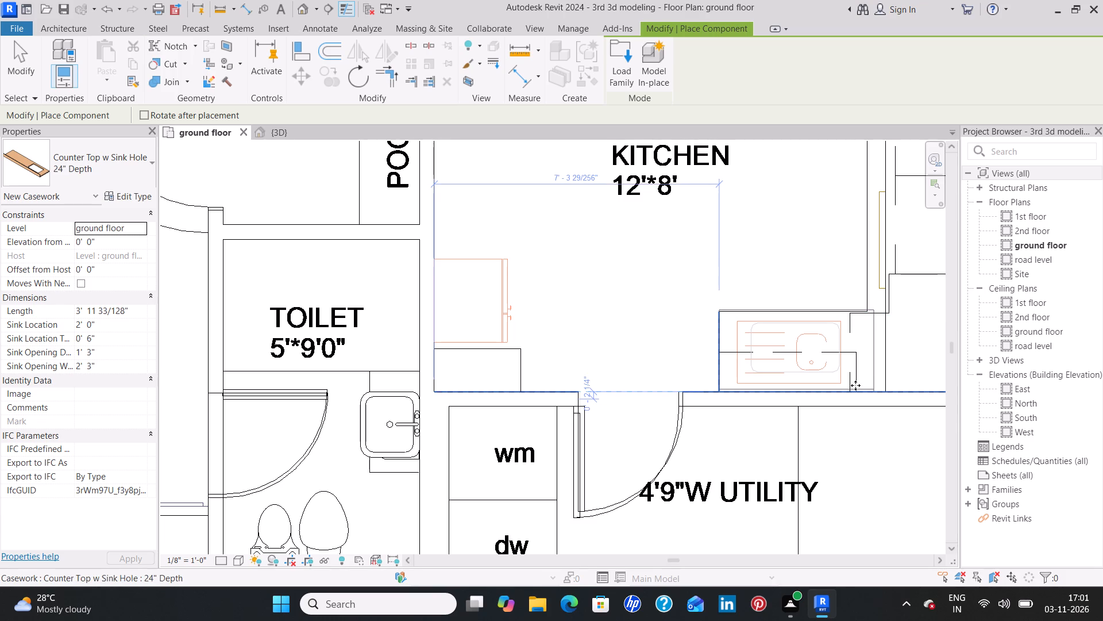
scroll(776, 397, down, 2)
scroll(475, 443, down, 4)
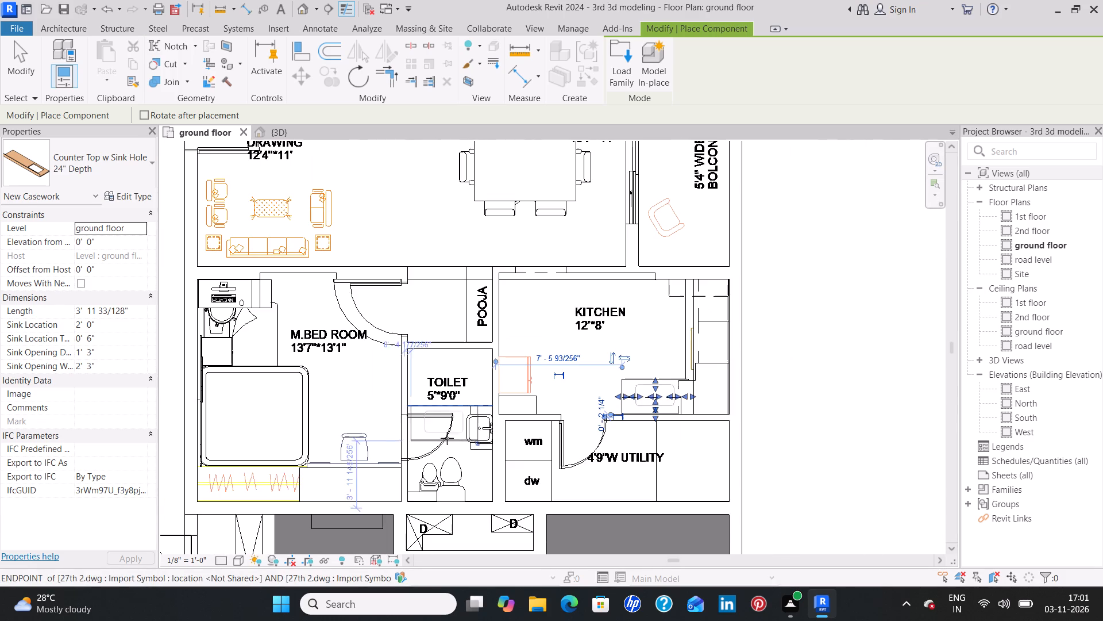
Place the same 24" Depth Counter Top w Sink Hole along the utility-side wall over the sink in unit 4's 12'*8' kitchen.
middle_drag(328, 426, 900, 463)
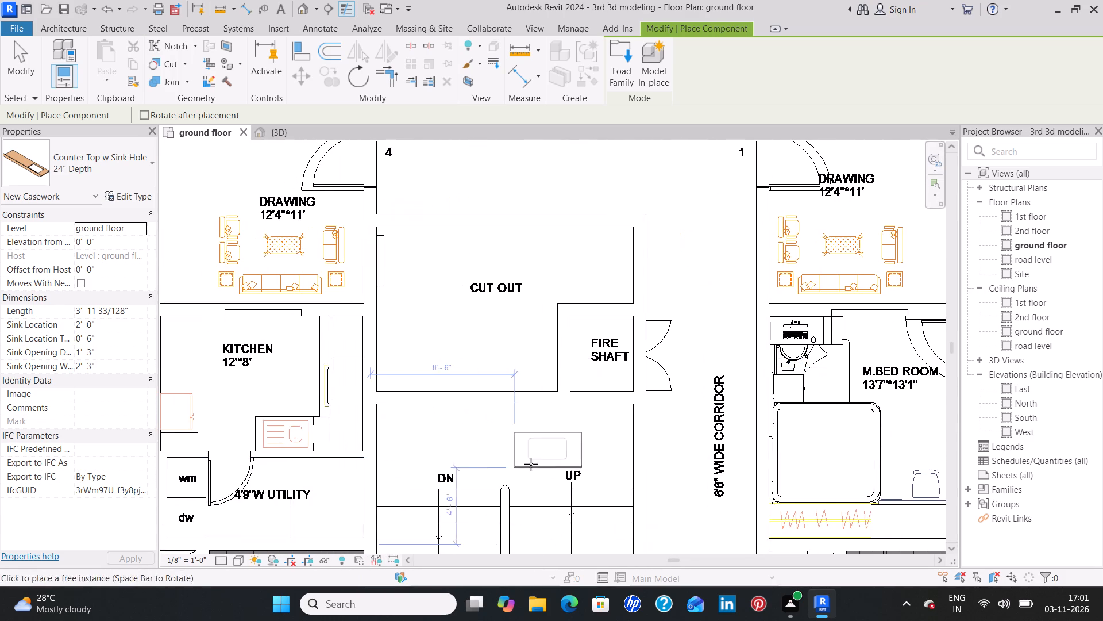
middle_drag(398, 465, 601, 455)
scroll(514, 447, up, 5)
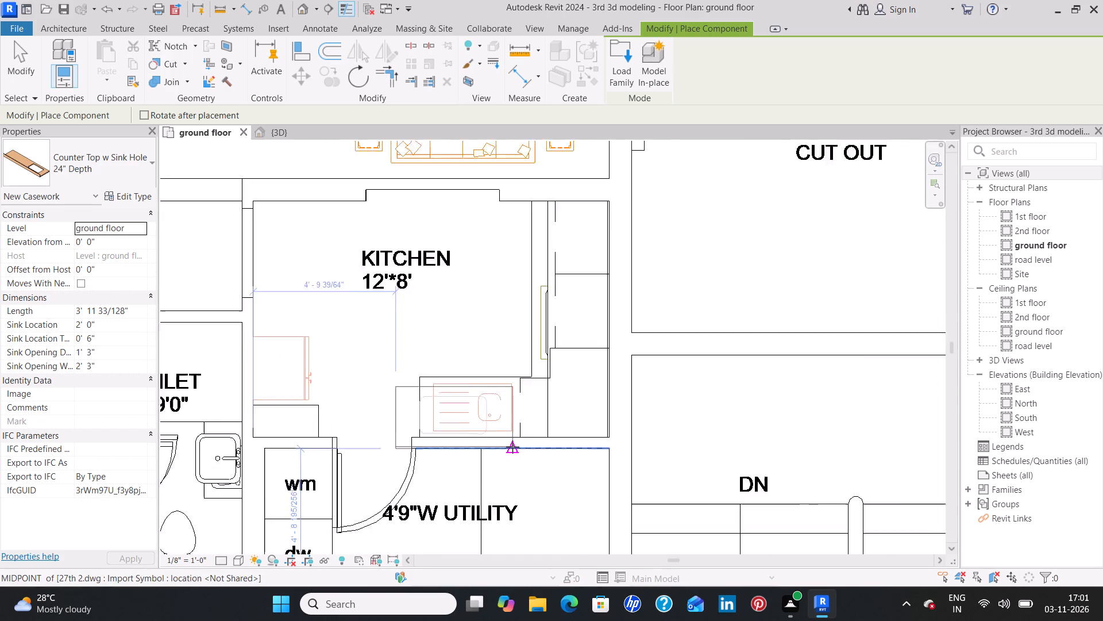
scroll(512, 447, up, 2)
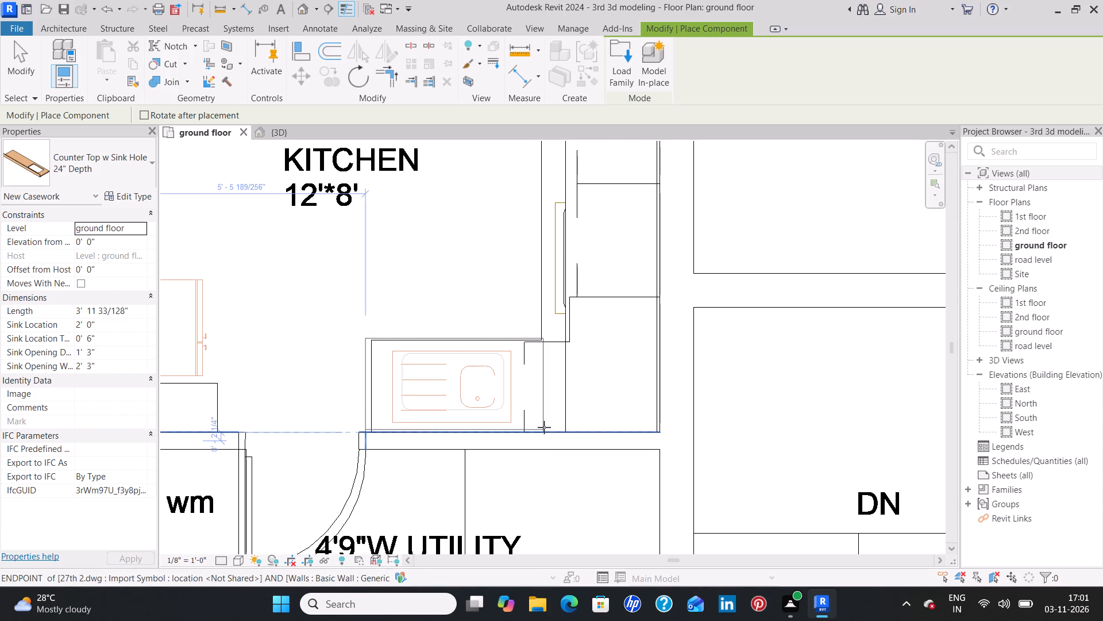
click(544, 427)
Place the same counter top with sink hole over the sink along the utility-side wall of unit 3's 12'1"*8' kitchen.
scroll(529, 435, down, 8)
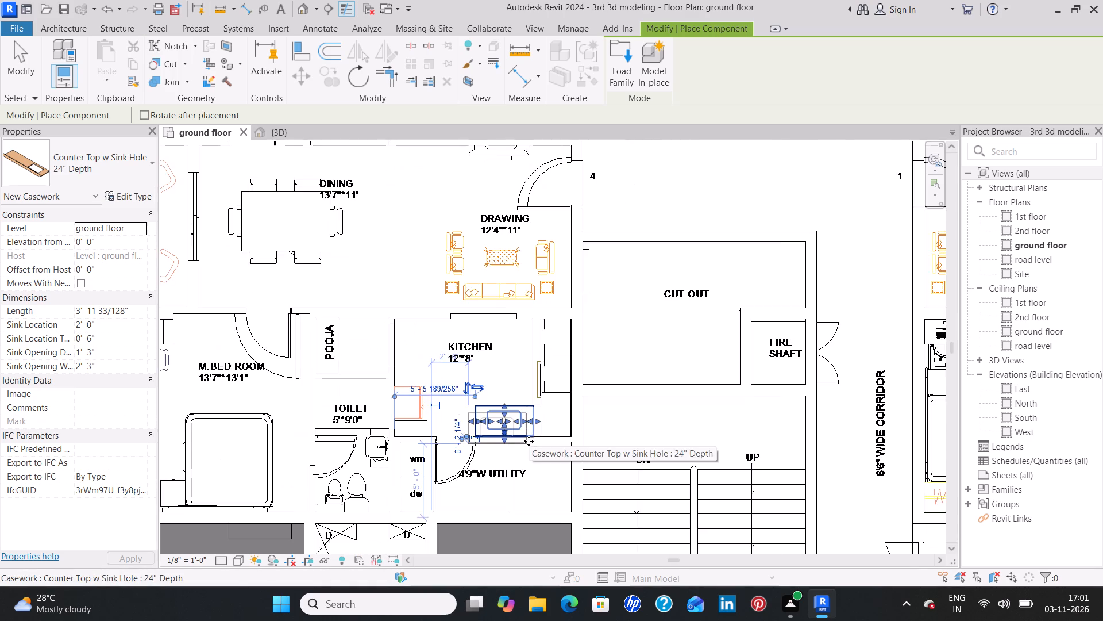
scroll(527, 443, down, 3)
middle_drag(524, 477, 650, 190)
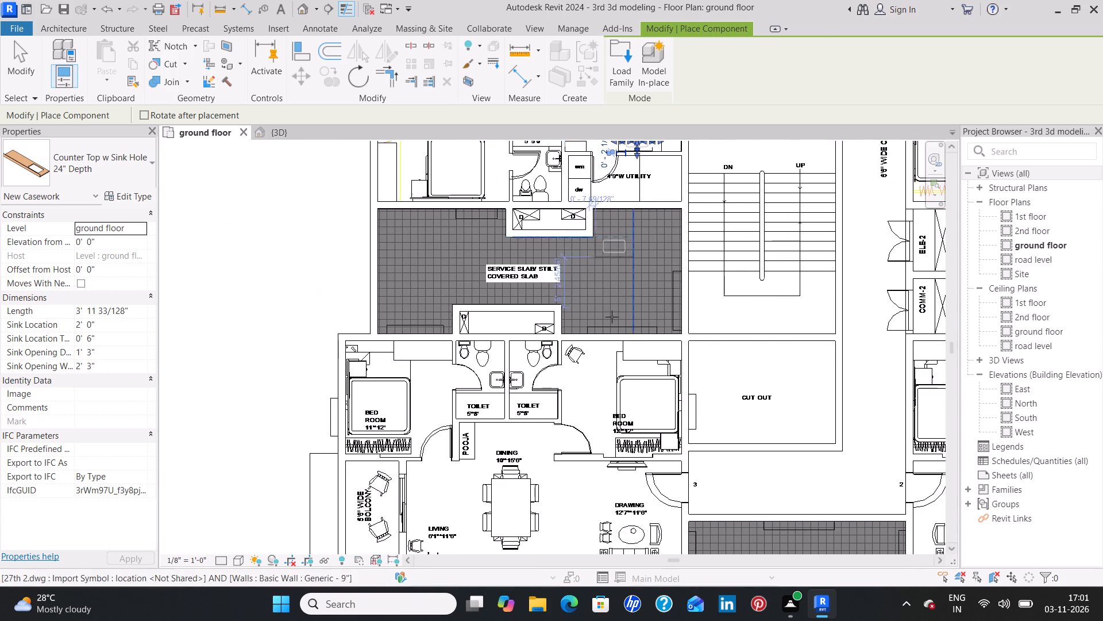
middle_drag(585, 409, 618, 223)
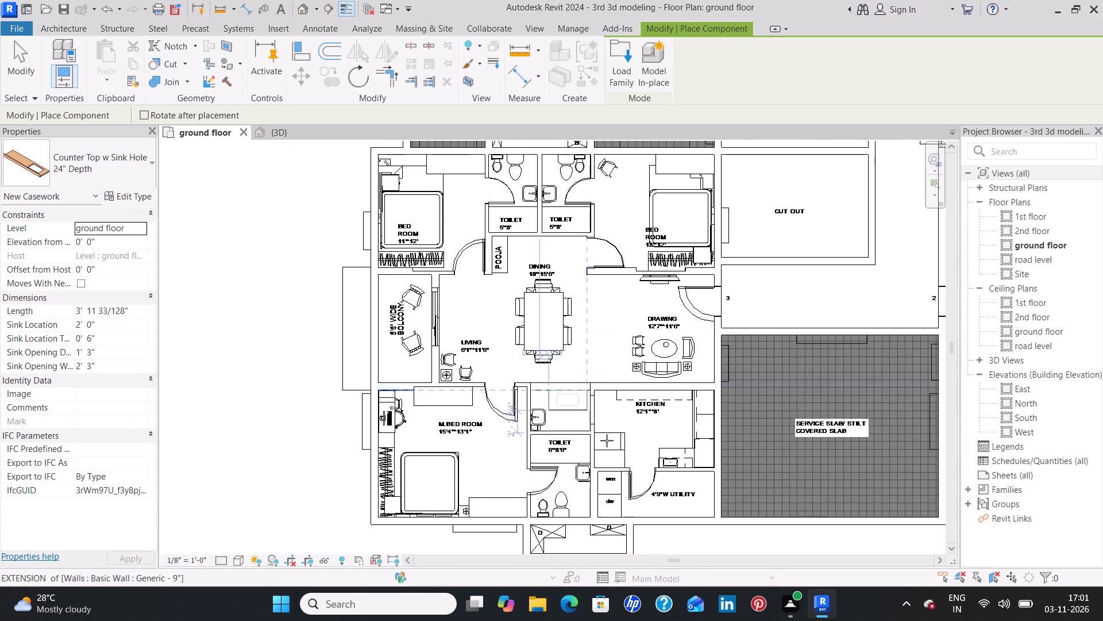
middle_drag(674, 460, 617, 315)
scroll(641, 323, up, 4)
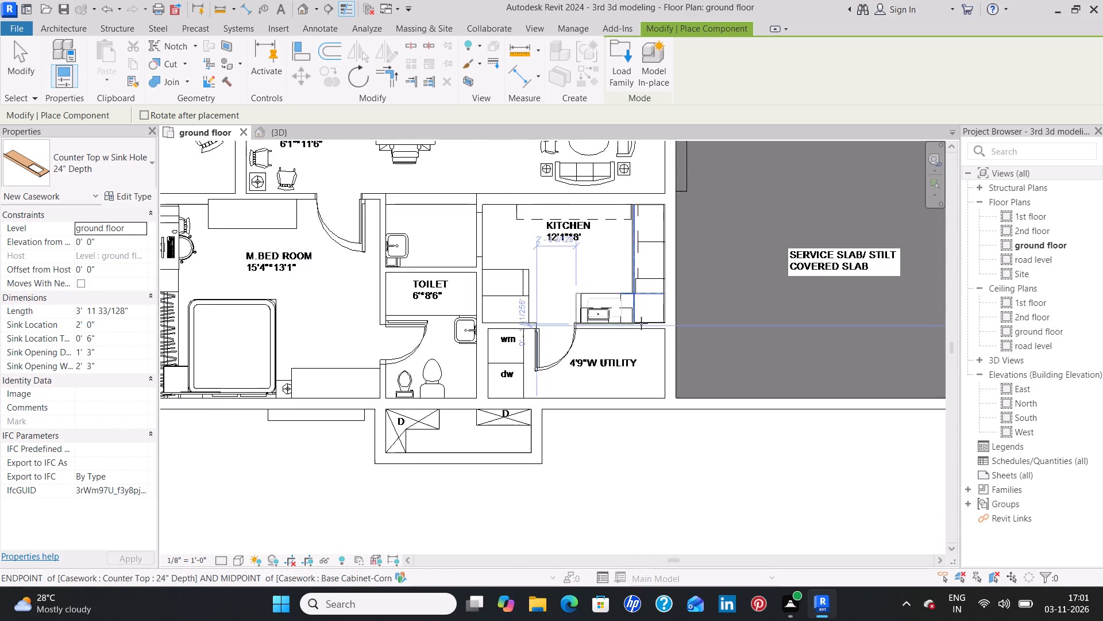
scroll(641, 323, up, 7)
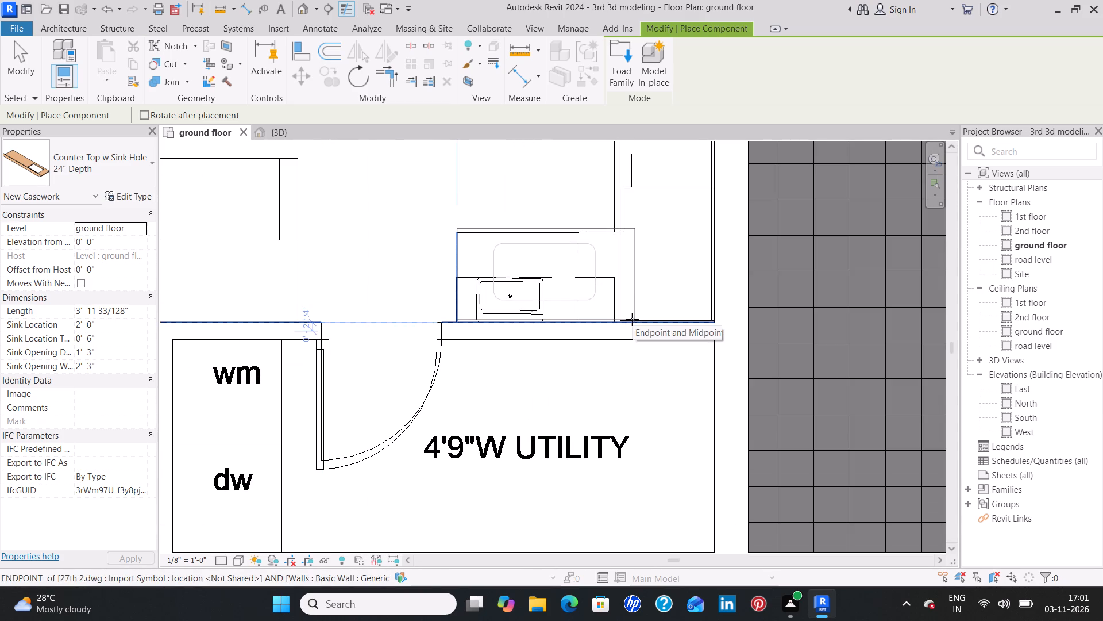
click(632, 319)
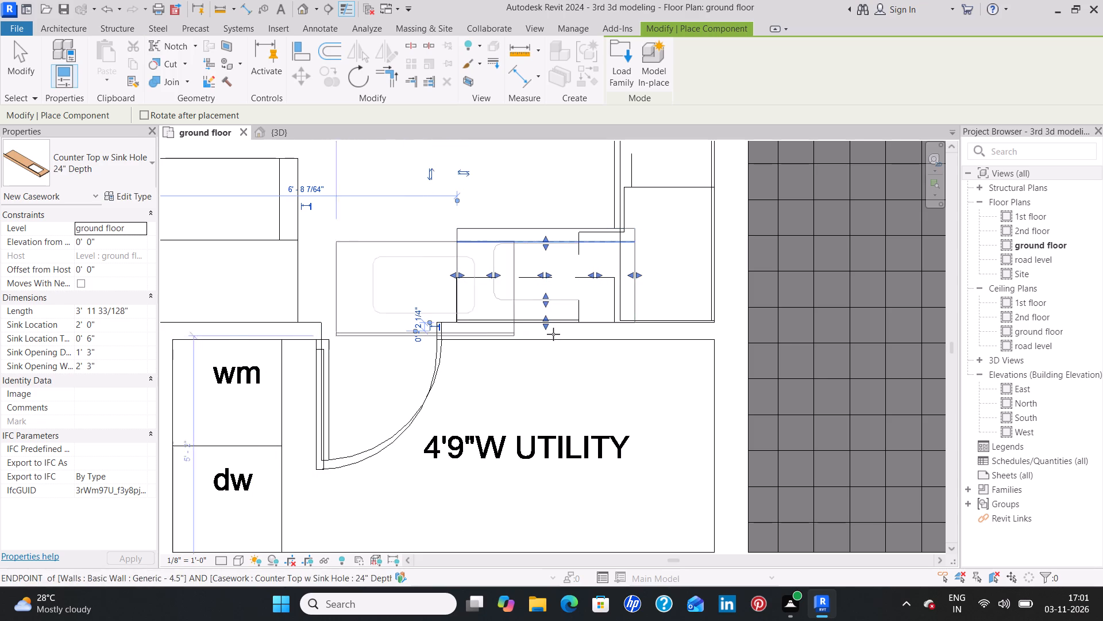
key(Escape)
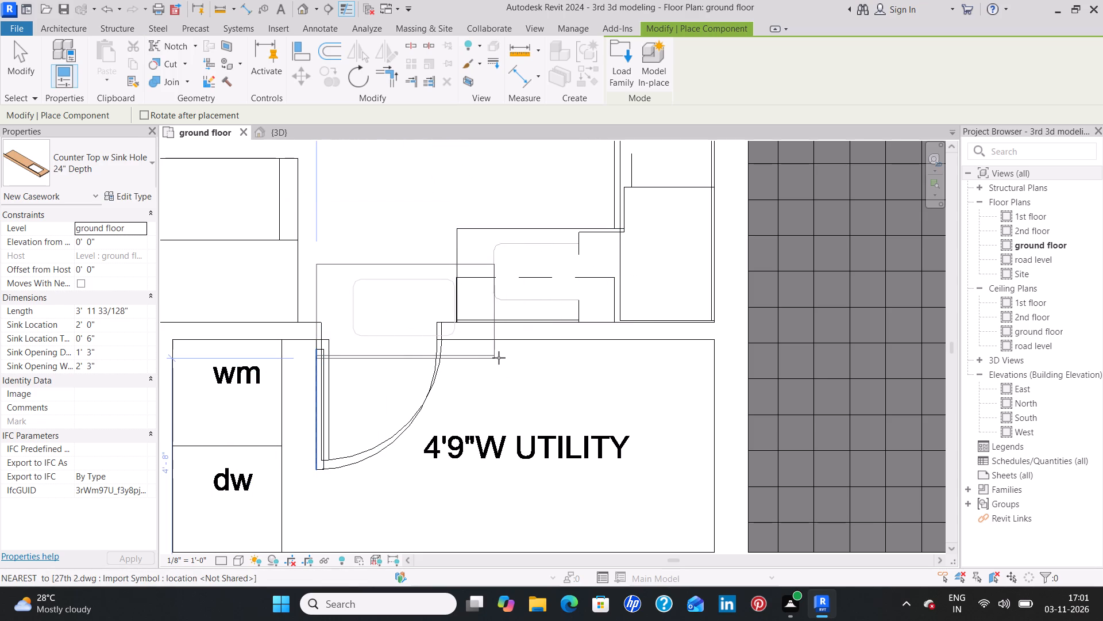
Place the same counter top with sink hole over the sink along the utility-side wall of unit 2's 12'1"*8' kitchen and end placement.
scroll(554, 393, down, 3)
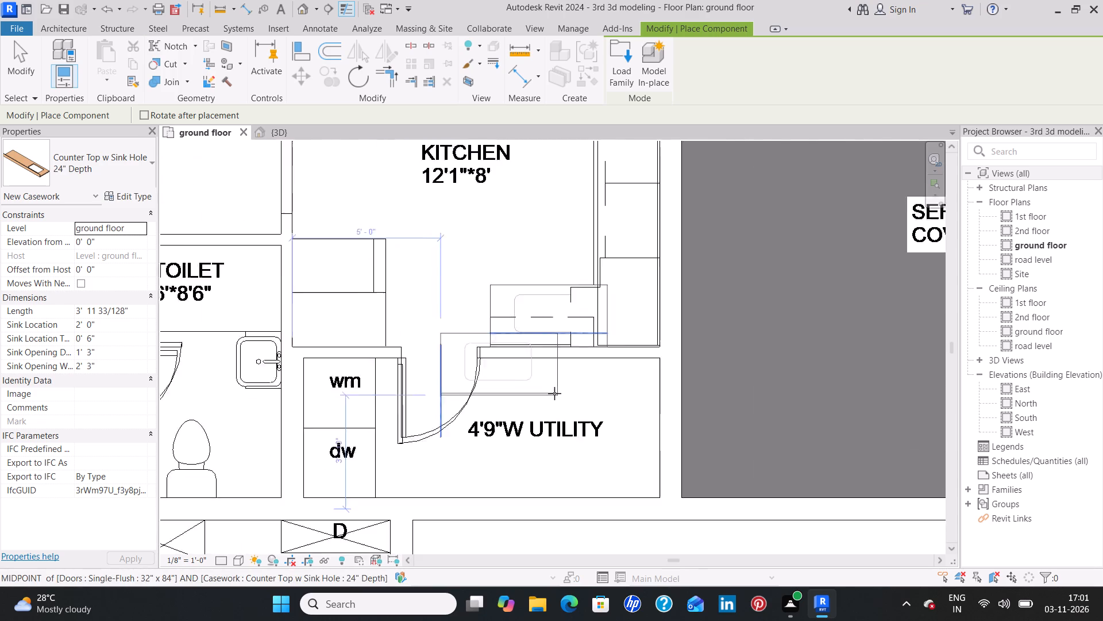
scroll(554, 393, down, 1)
middle_drag(565, 430, 601, 275)
scroll(606, 343, down, 2)
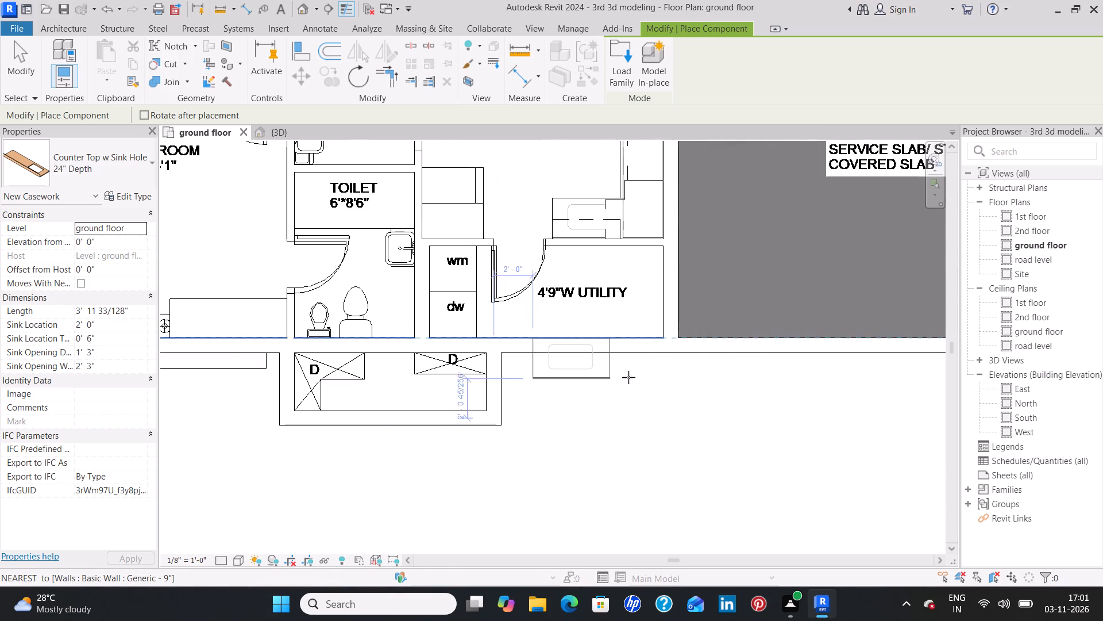
middle_drag(745, 351, 408, 394)
middle_drag(812, 344, 499, 393)
scroll(592, 325, up, 3)
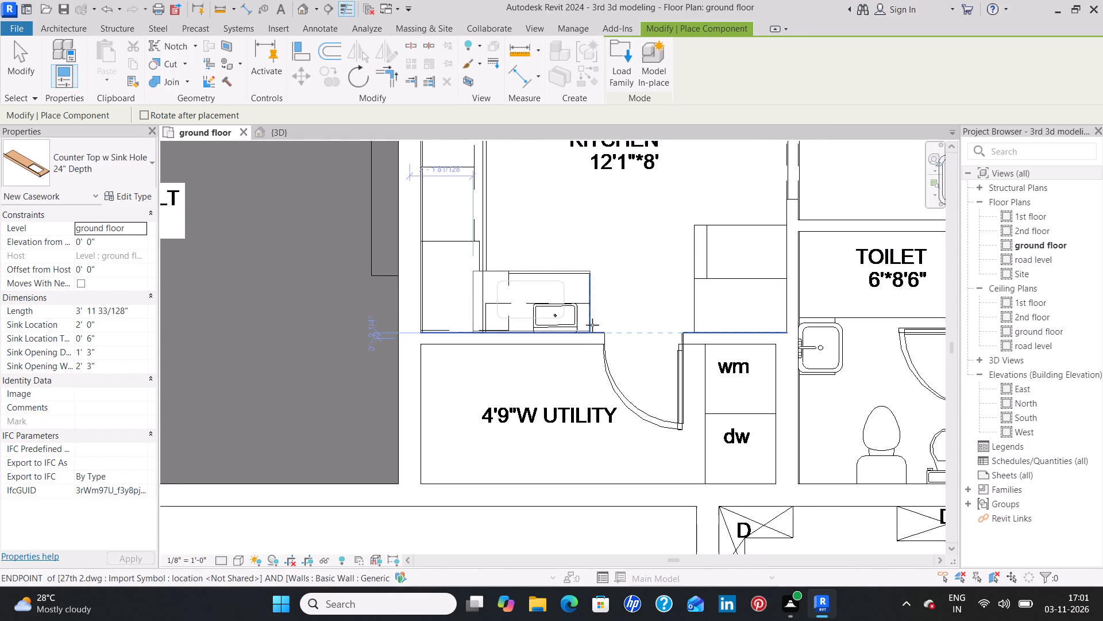
scroll(592, 325, up, 4)
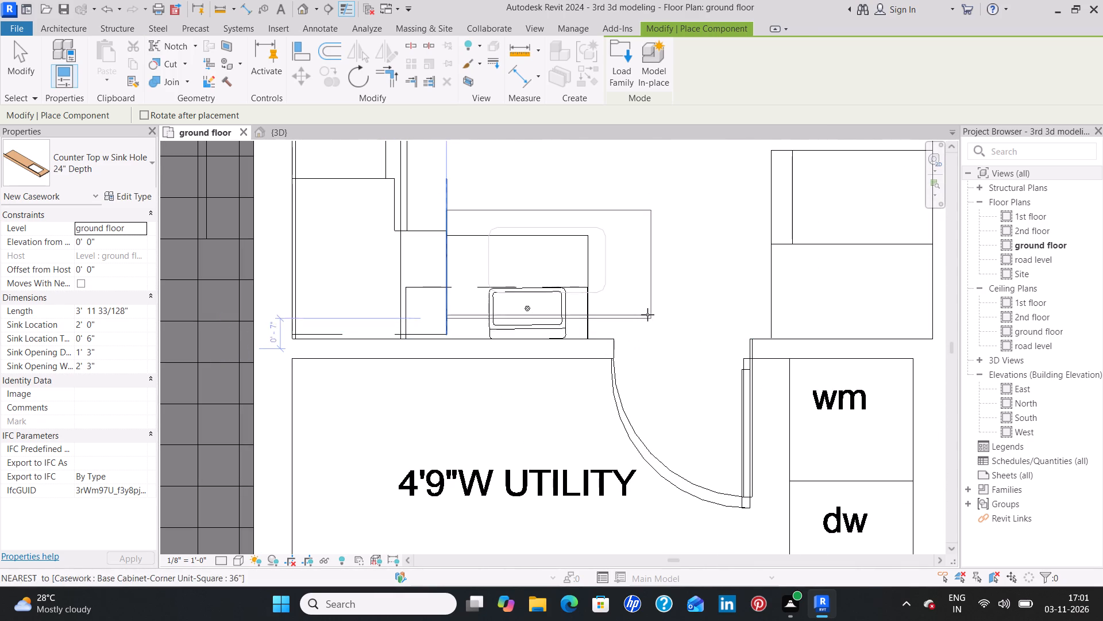
click(604, 336)
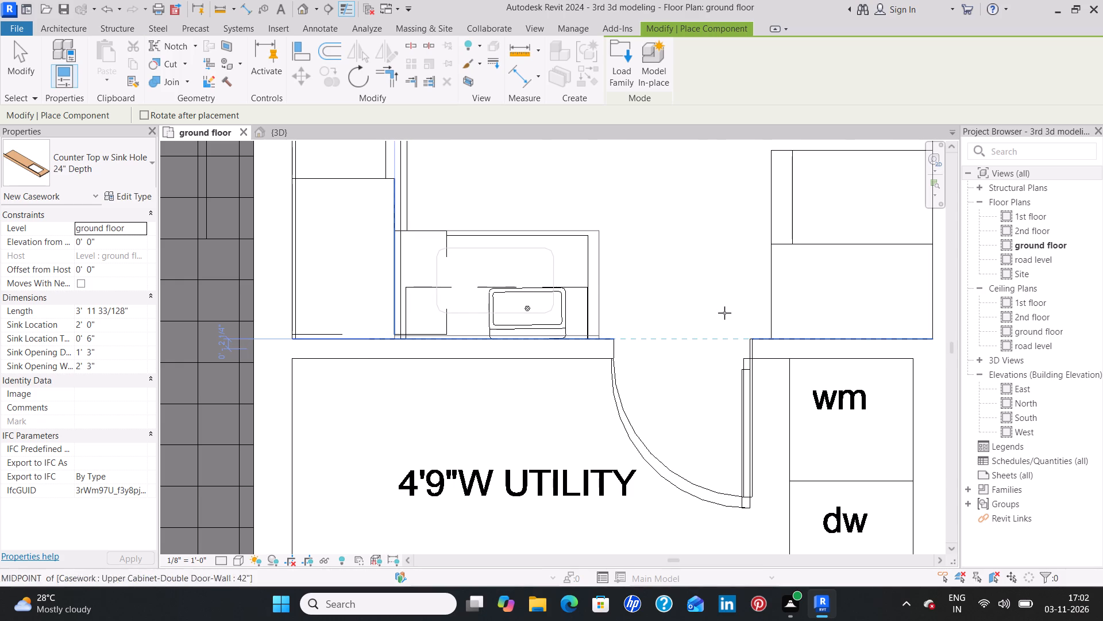
key(Escape)
key(Escape)
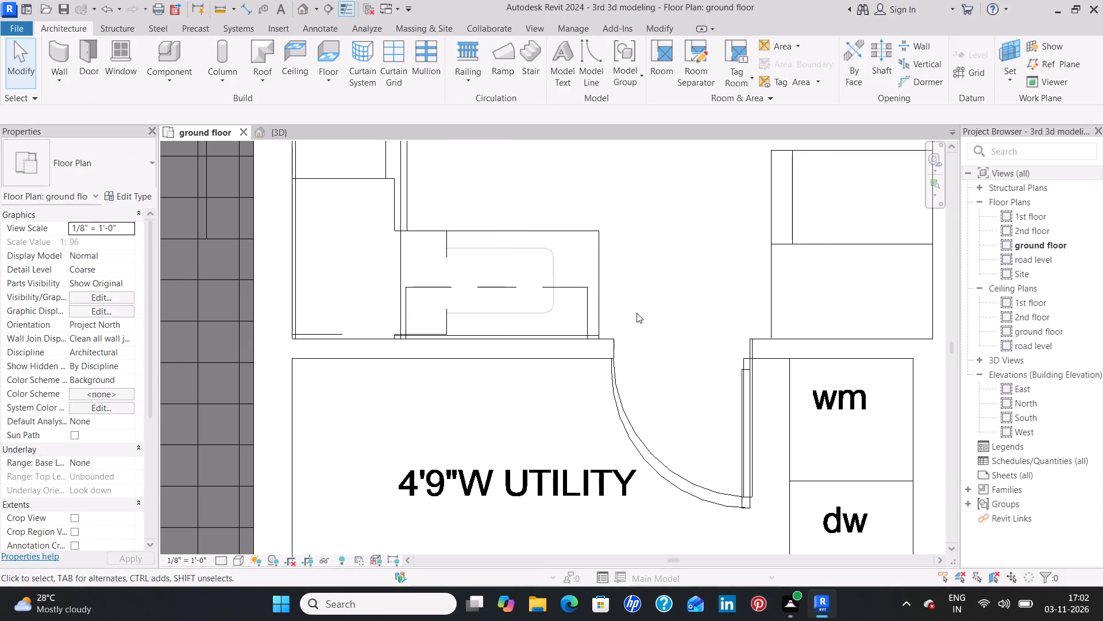
Nudge unit 2's sink-hole counter top toward the utility door and shorten its door-side end to about 3' 6 3/4" overall length.
click(599, 282)
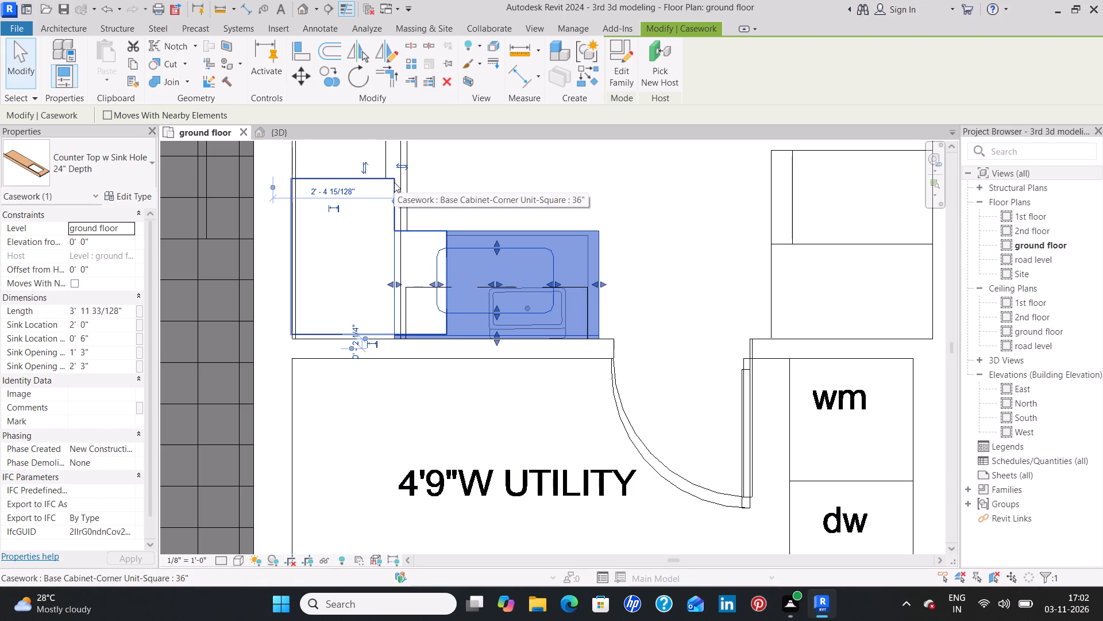
key(Right)
key(Right)
key(Right)
key(Right)
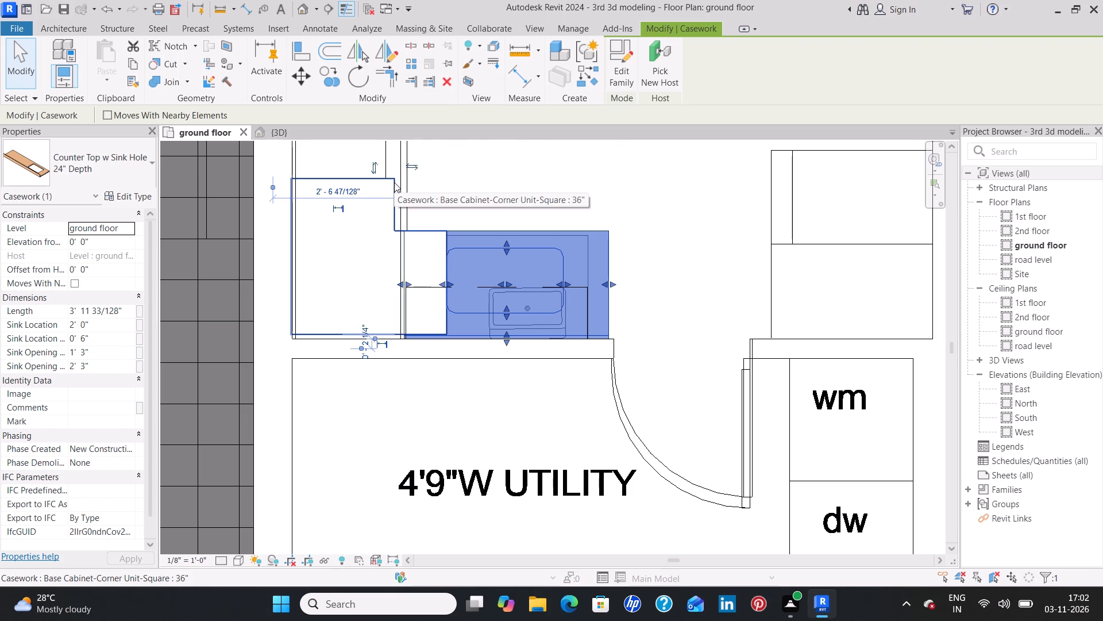
key(Right)
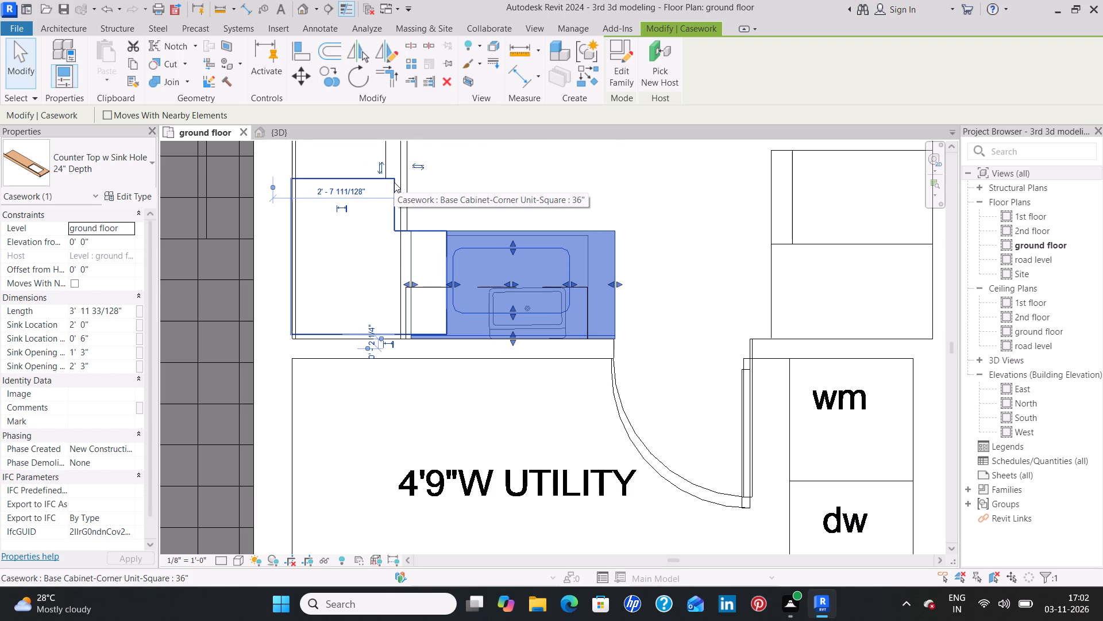
drag(620, 283, 607, 283)
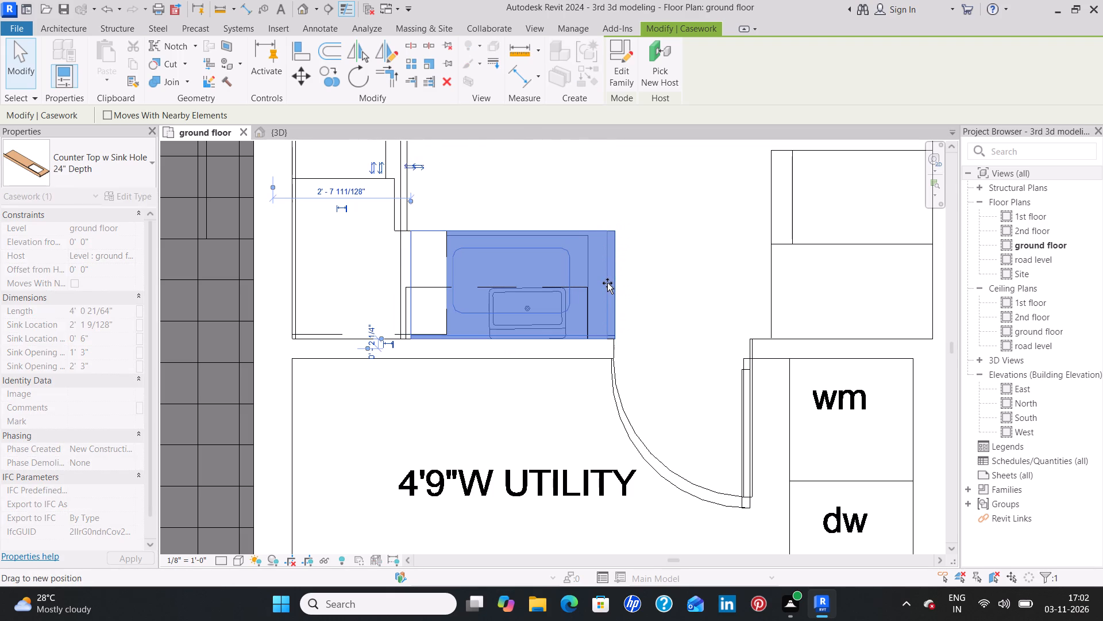
drag(607, 283, 596, 283)
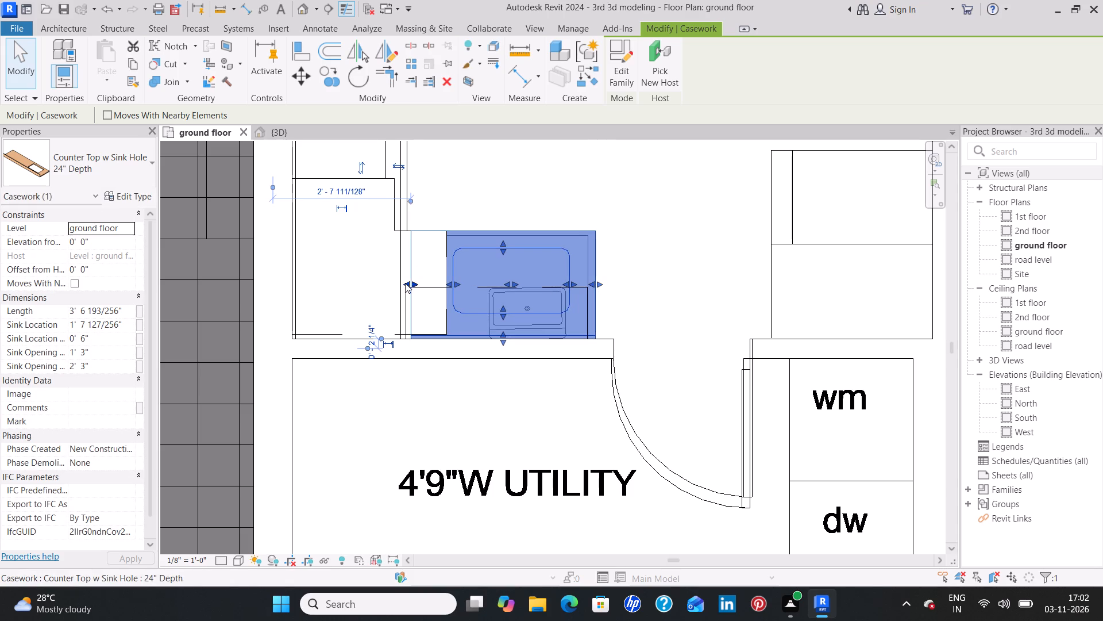
Extend the corner-side end of unit 2's sink-hole counter top toward the corner base cabinet, making it about 3' 9 1/8" long.
drag(405, 283, 397, 283)
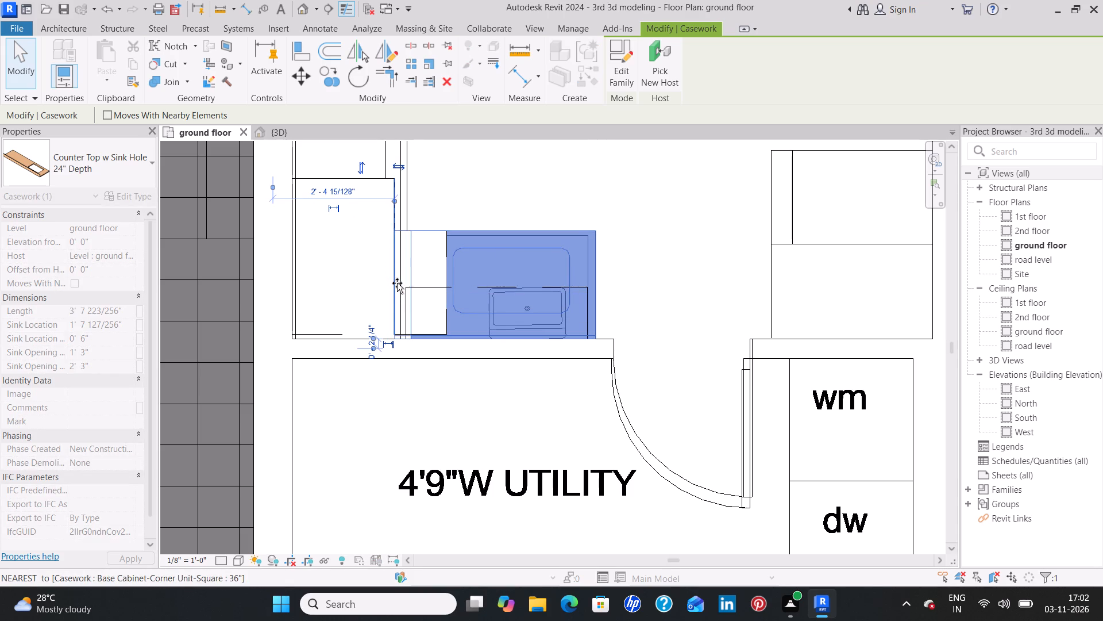
drag(397, 283, 376, 279)
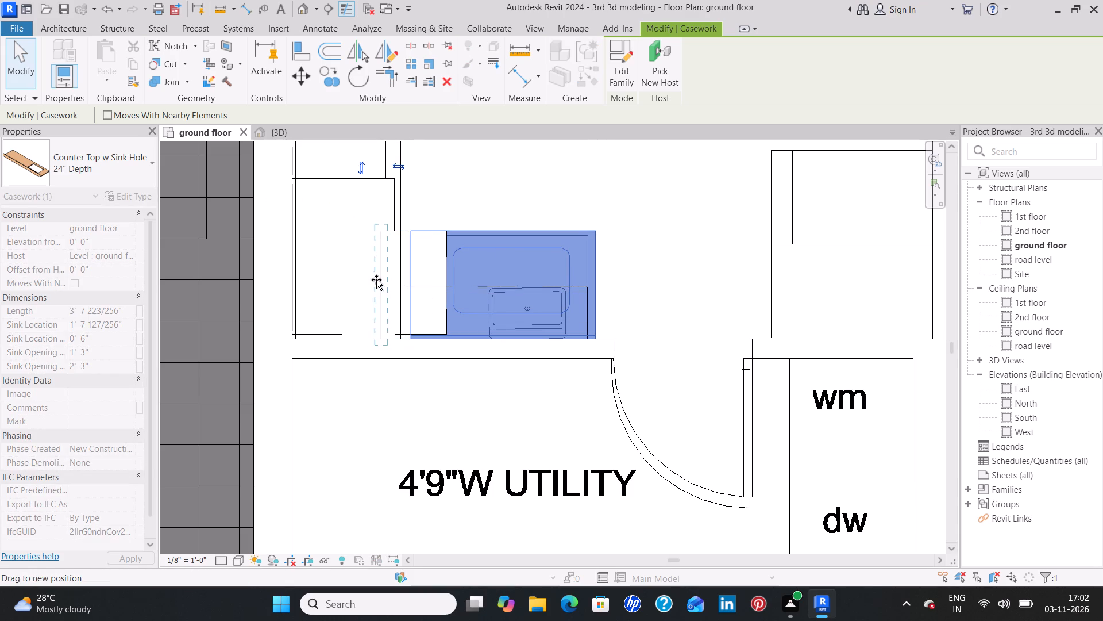
drag(376, 279, 398, 275)
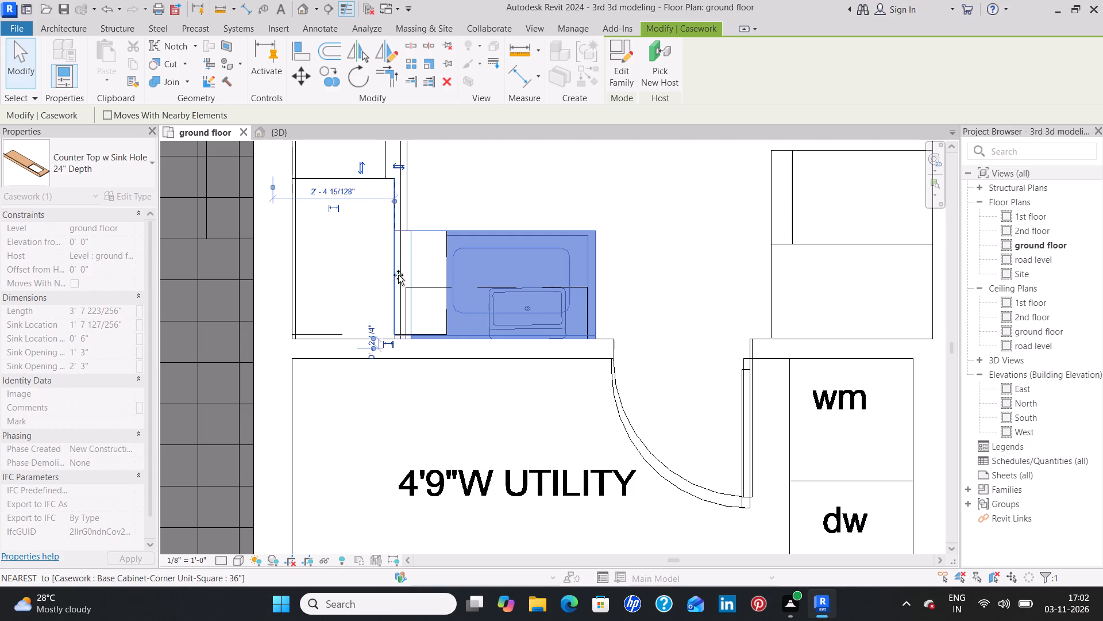
drag(398, 275, 398, 275)
drag(398, 275, 399, 274)
drag(399, 274, 403, 273)
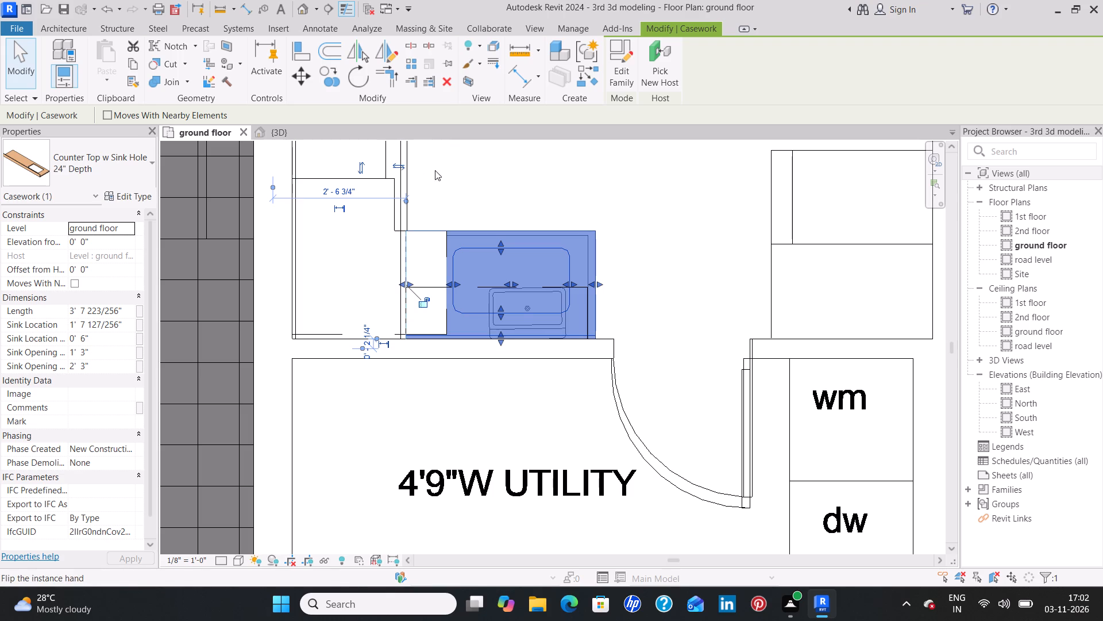
middle_drag(435, 170, 408, 301)
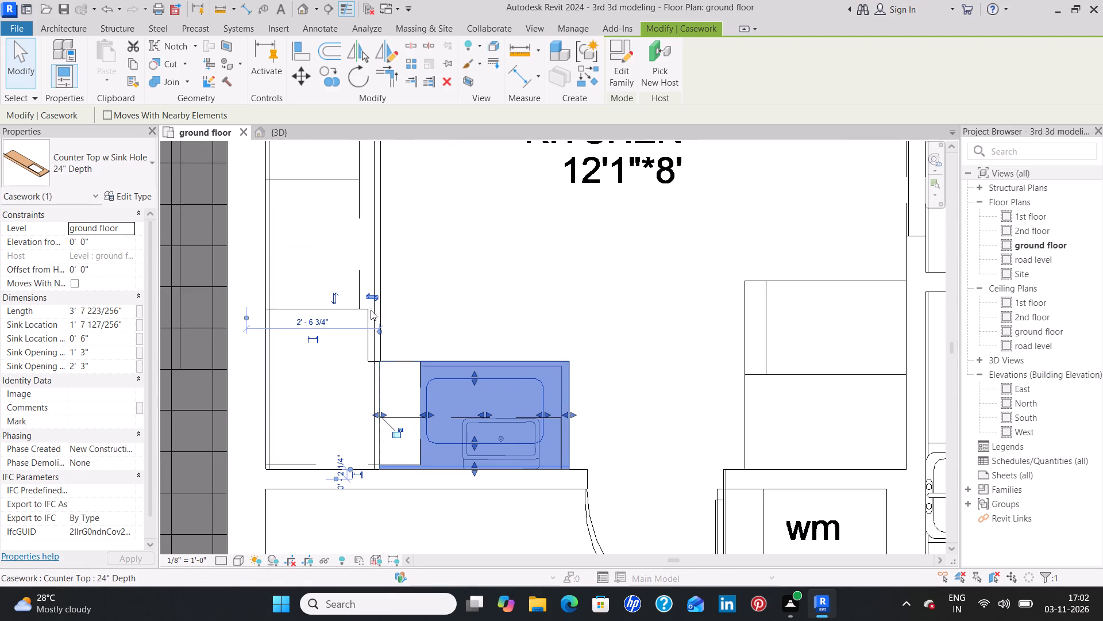
scroll(372, 425, up, 8)
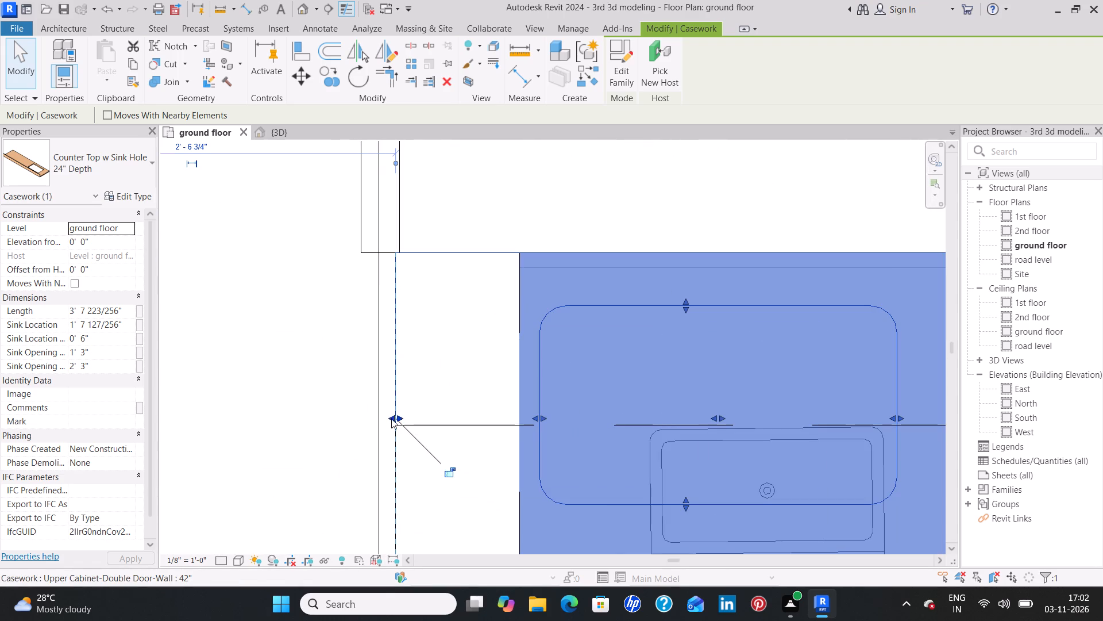
drag(392, 418, 382, 416)
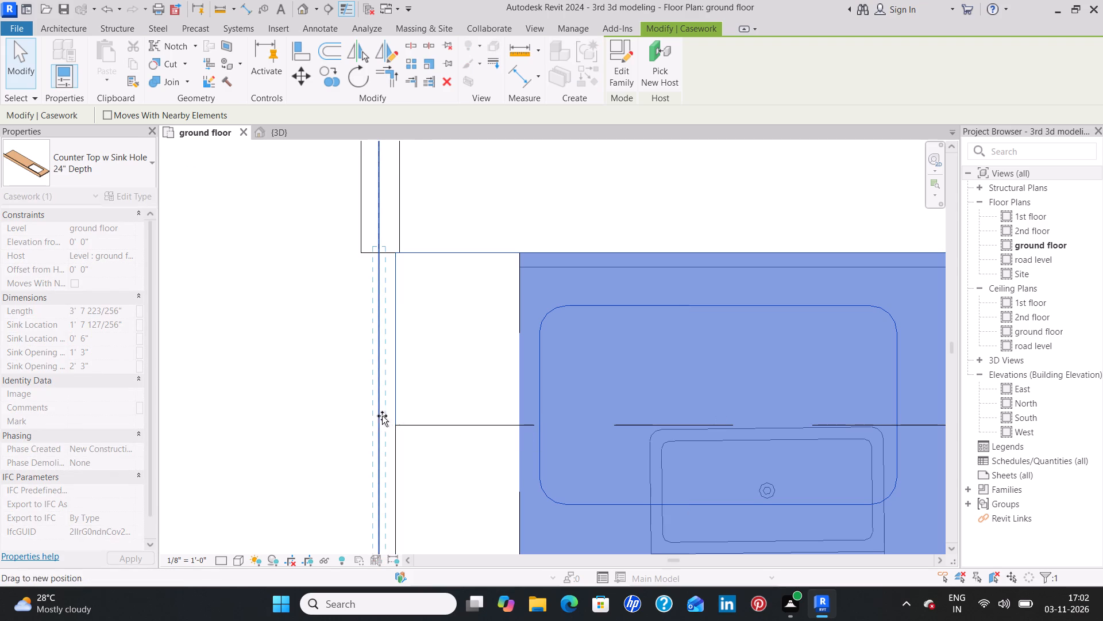
drag(382, 416, 380, 416)
scroll(352, 366, down, 4)
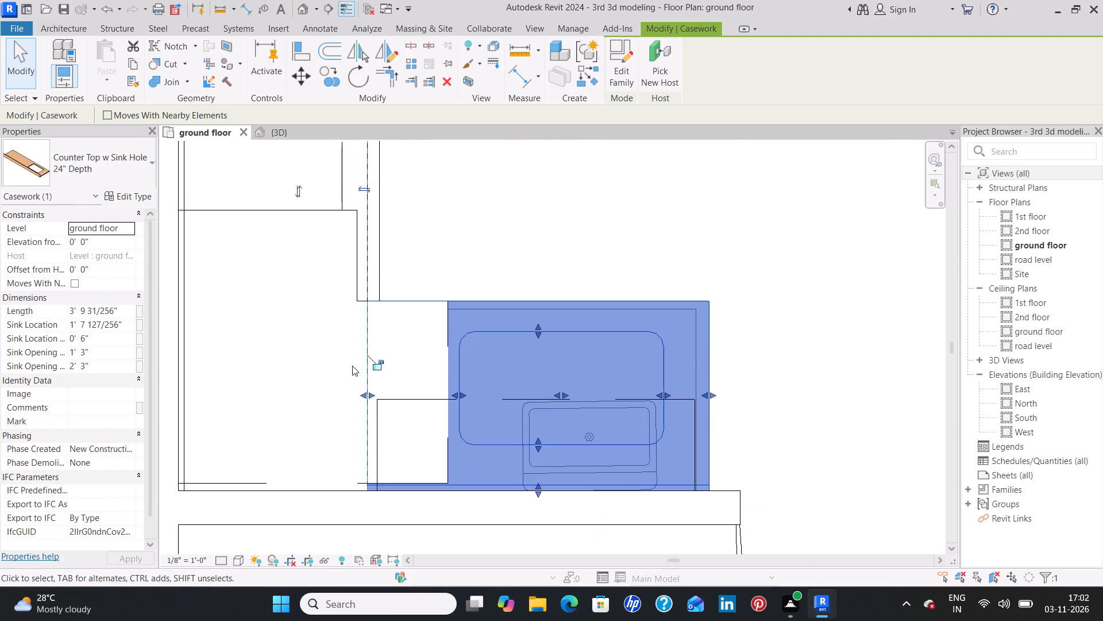
key(Escape)
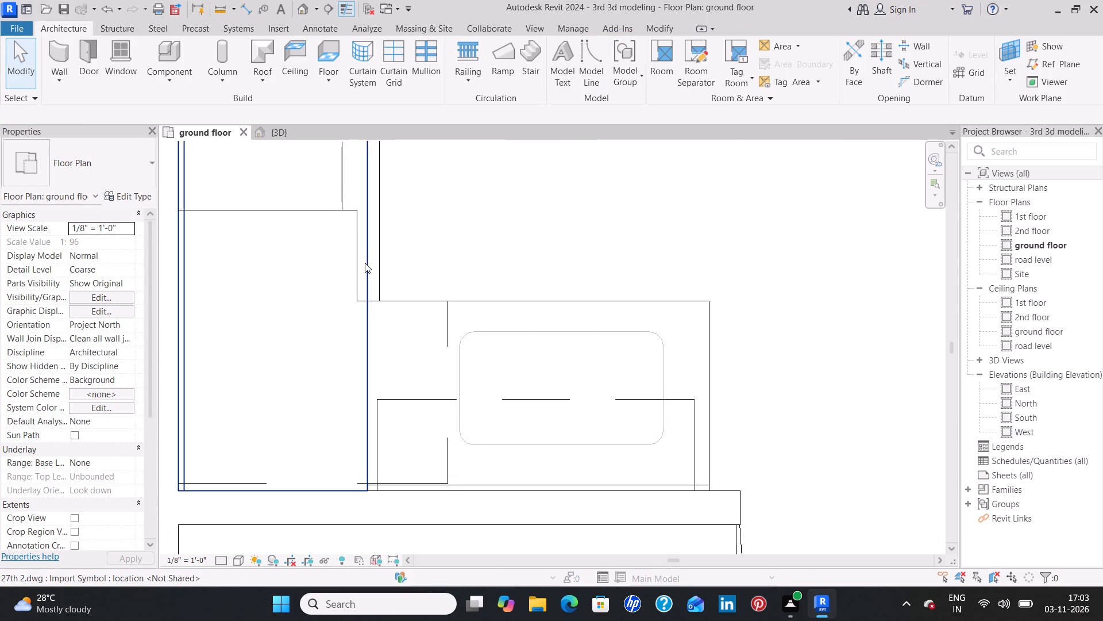
Nudge the sink-hole counter top in unit 3's 12'1"*8' kitchen along the wall toward the utility door.
scroll(603, 260, down, 2)
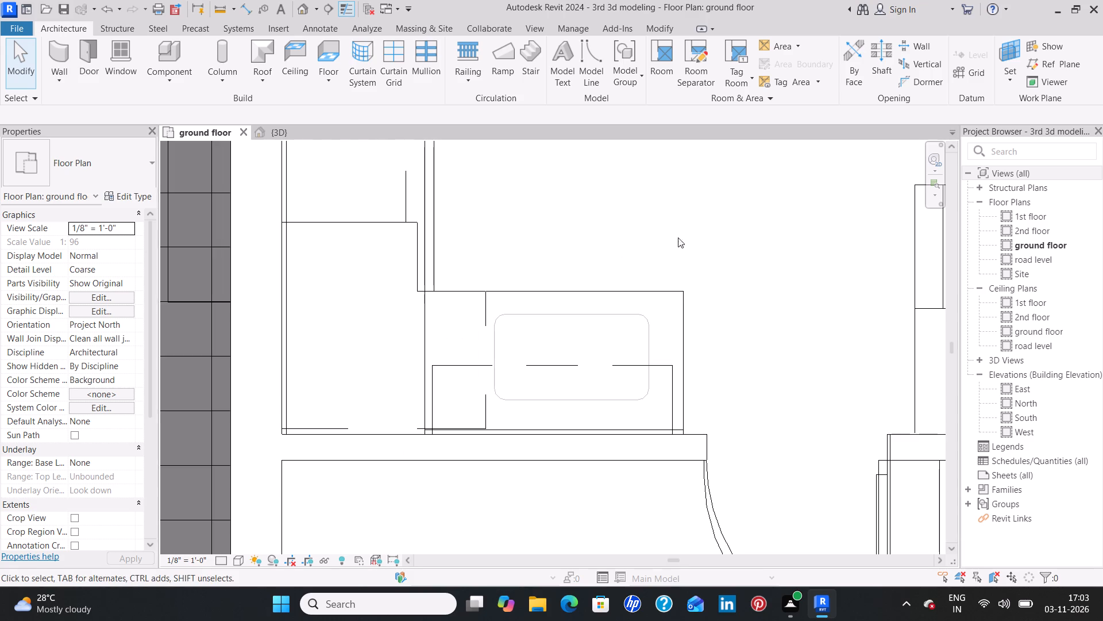
middle_drag(706, 229, 586, 377)
scroll(580, 361, down, 7)
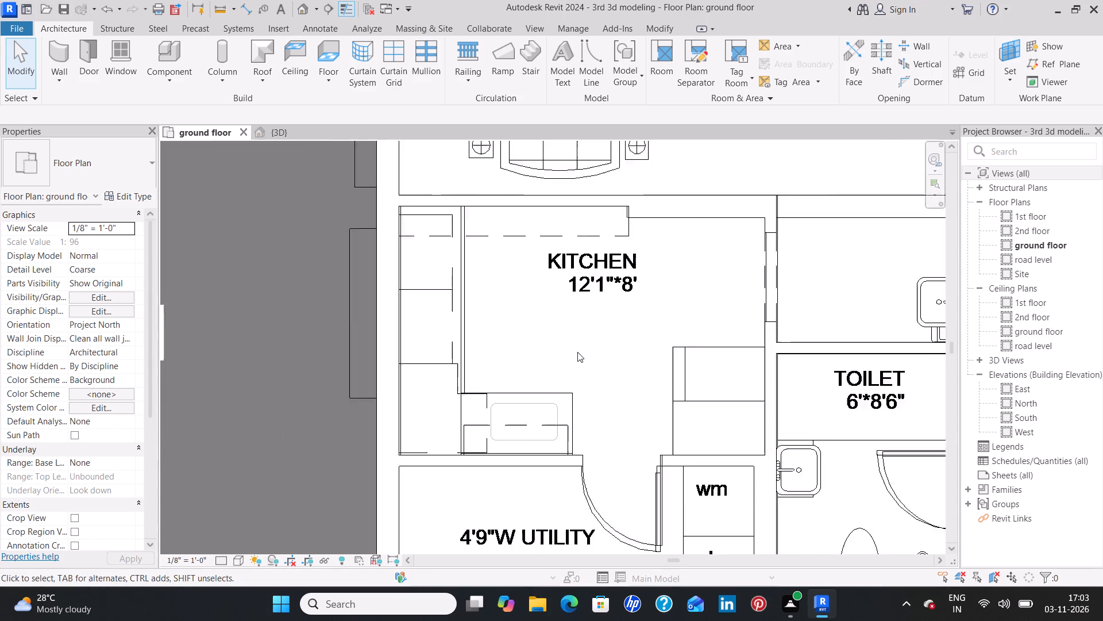
scroll(577, 352, down, 1)
middle_drag(841, 390, 794, 378)
middle_drag(794, 378, 817, 363)
middle_drag(348, 346, 735, 354)
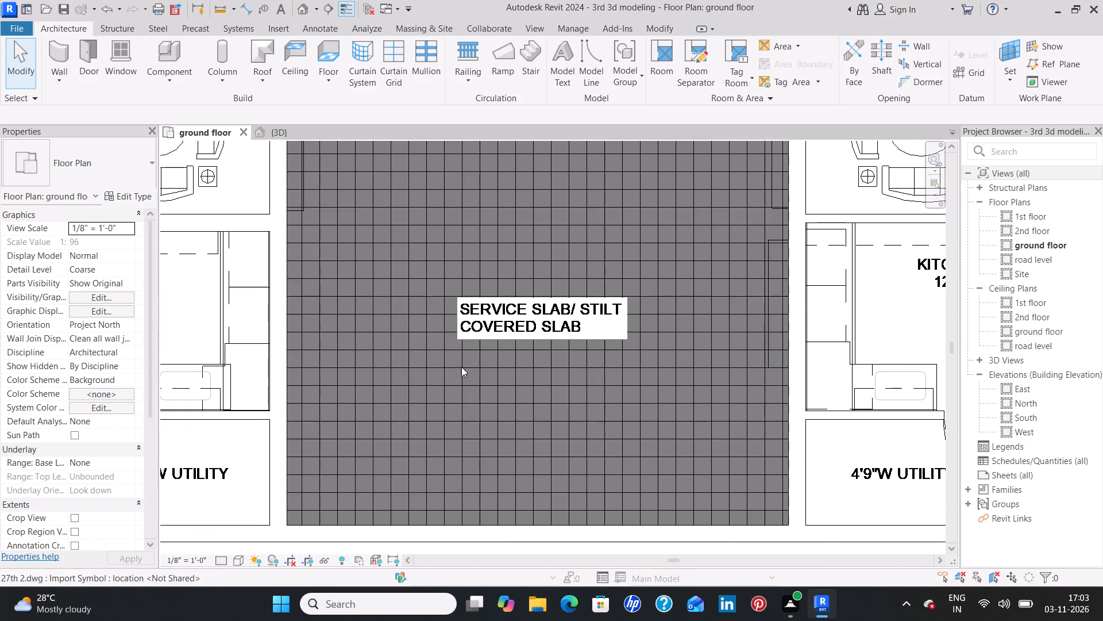
middle_drag(373, 371, 674, 366)
scroll(458, 396, up, 7)
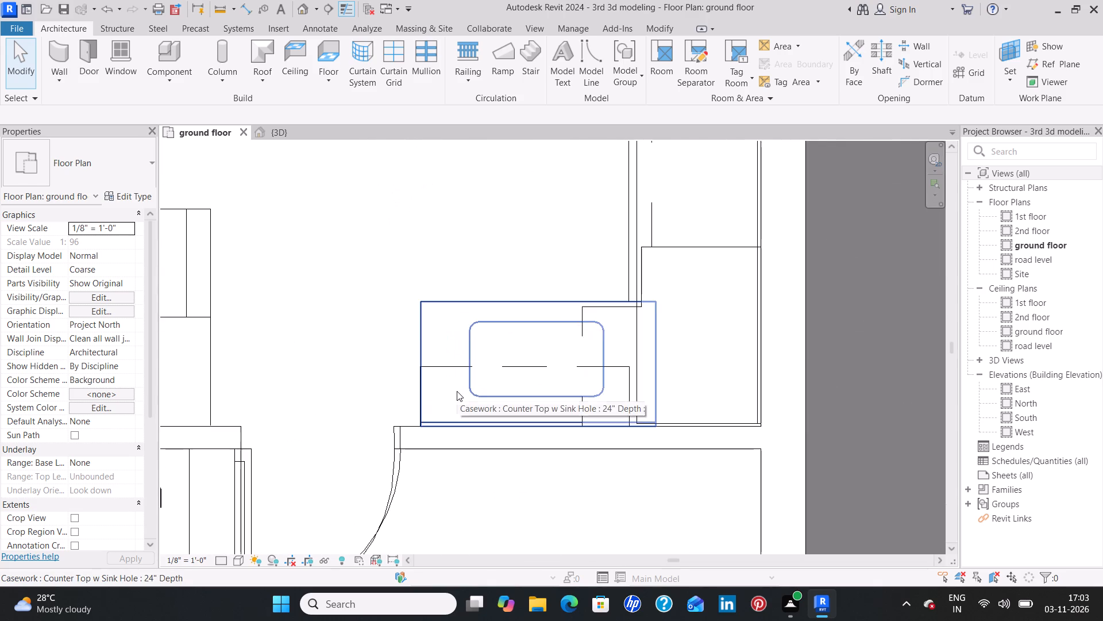
scroll(457, 391, up, 3)
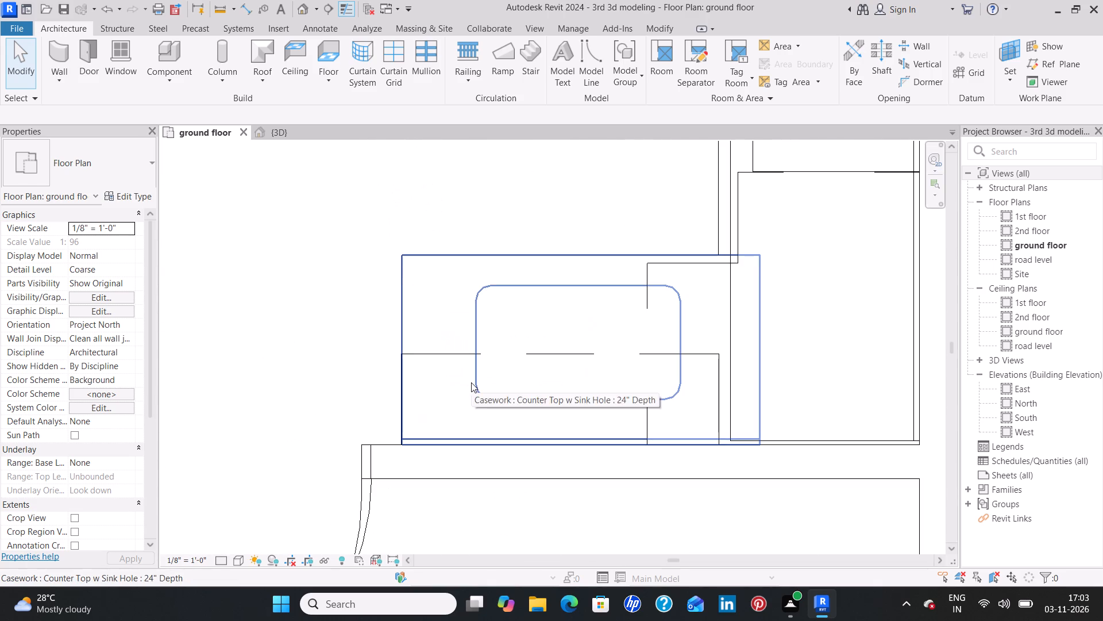
click(474, 382)
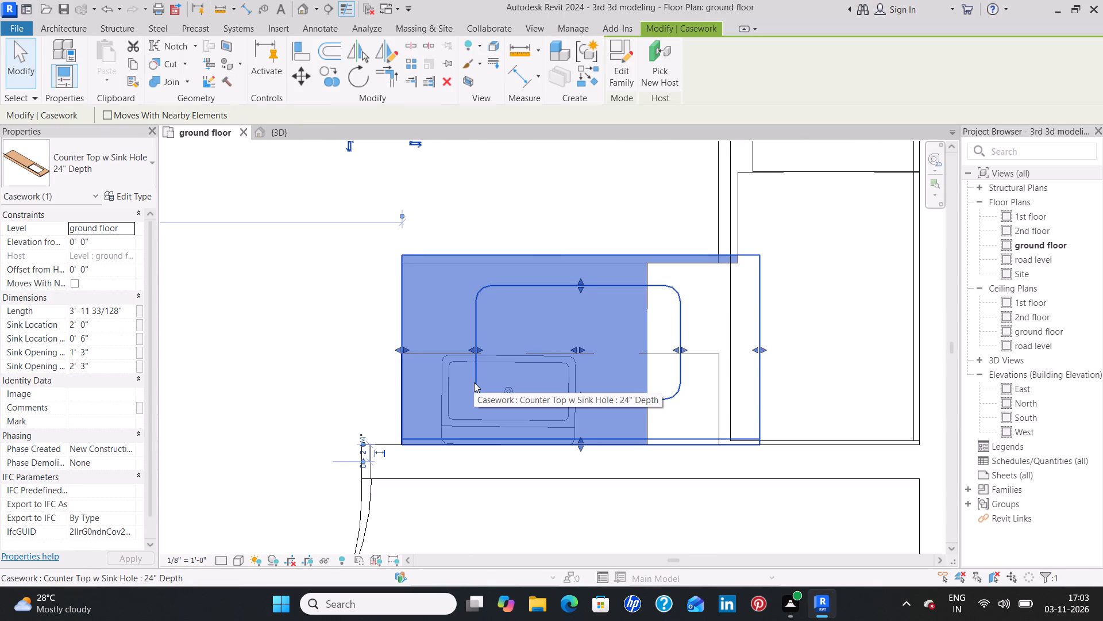
key(Left)
key(Left)
key(Left)
key(Left)
key(Left)
key(Left)
key(Left)
key(Left)
key(Left)
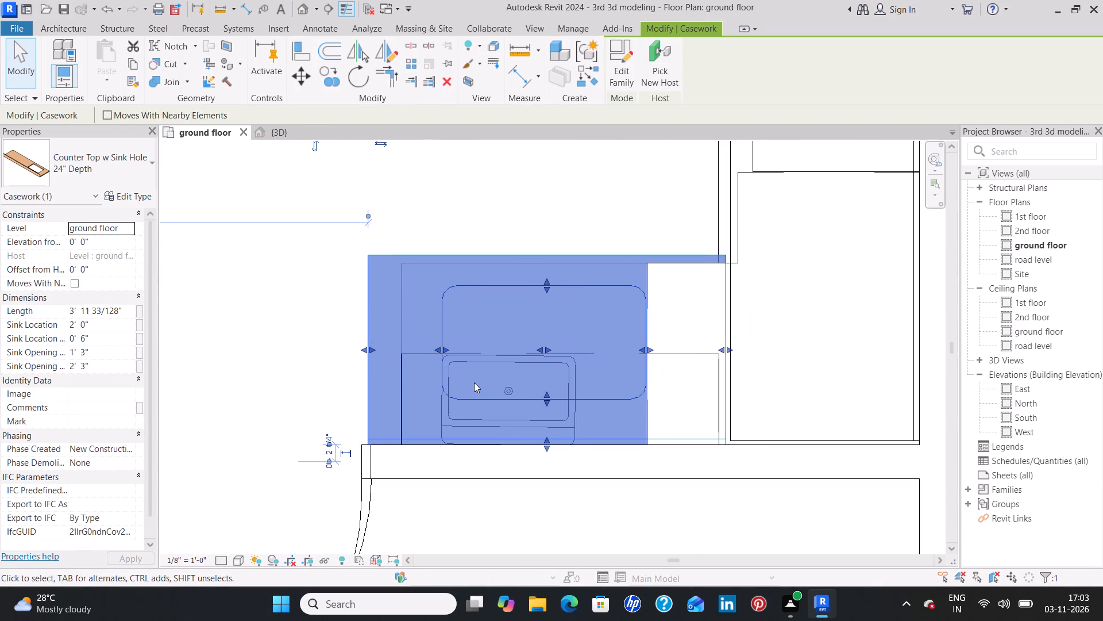
key(Left)
key(Left)
key(Left)
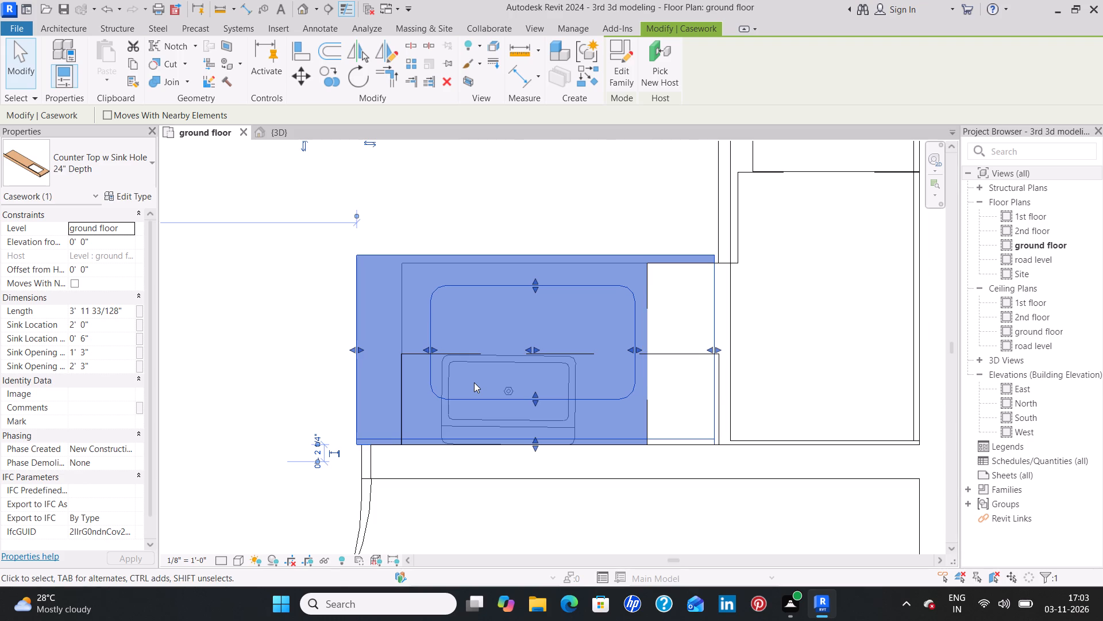
Shorten the door-side end of unit 3's sink-hole counter top to about 3' 5 3/8" overall, then extend its other end to the corner cabinet.
drag(361, 347, 401, 347)
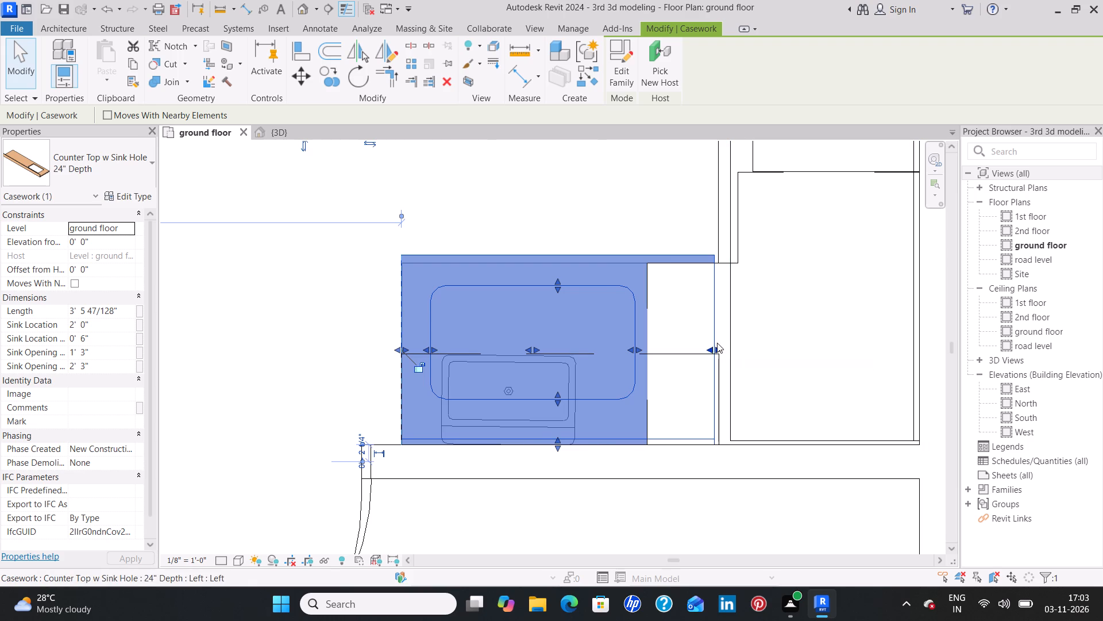
drag(715, 347, 728, 352)
key(Escape)
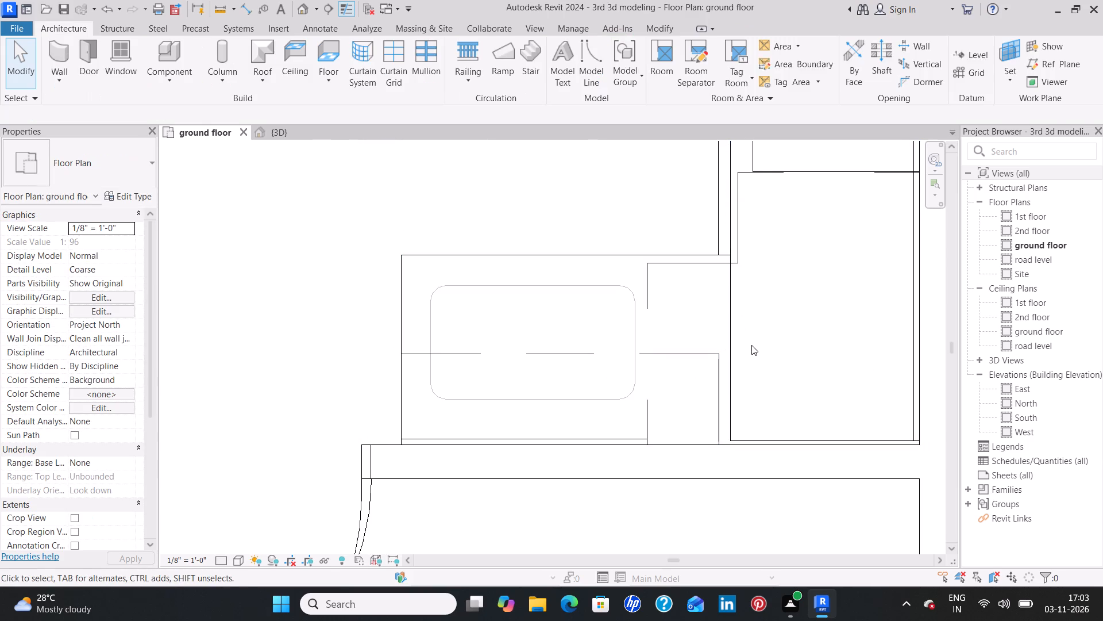
Extend unit 4's sink-hole counter top to the corner base cabinet and trim its door-side end, making it about 4' 2 1/4" long.
scroll(790, 324, down, 5)
middle_drag(815, 313, 735, 437)
scroll(722, 428, down, 11)
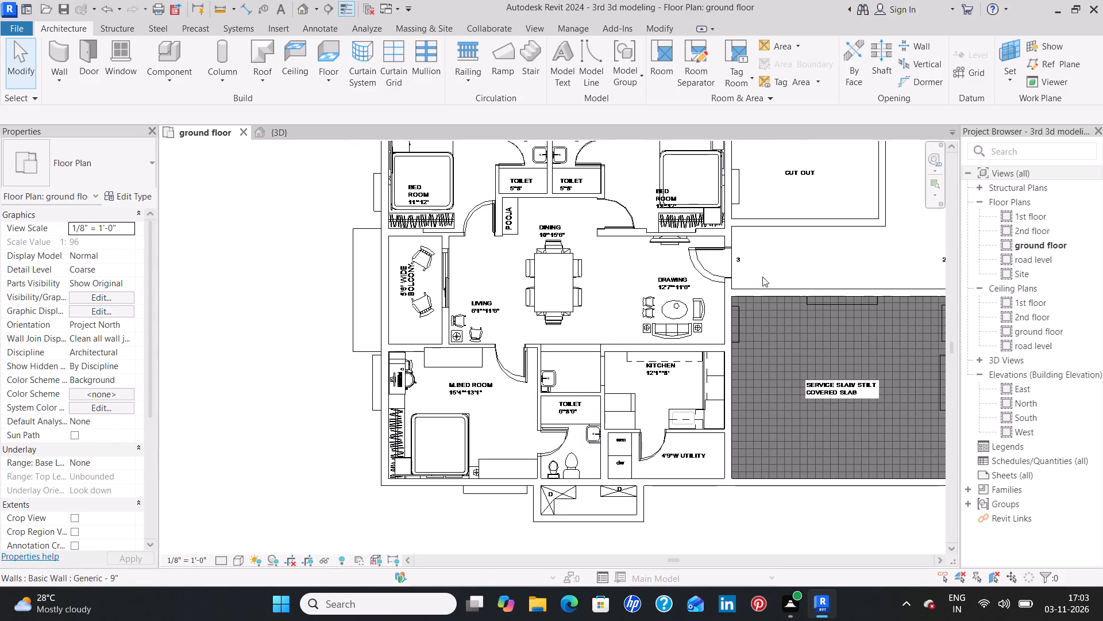
middle_drag(762, 255, 741, 488)
middle_drag(653, 211, 651, 362)
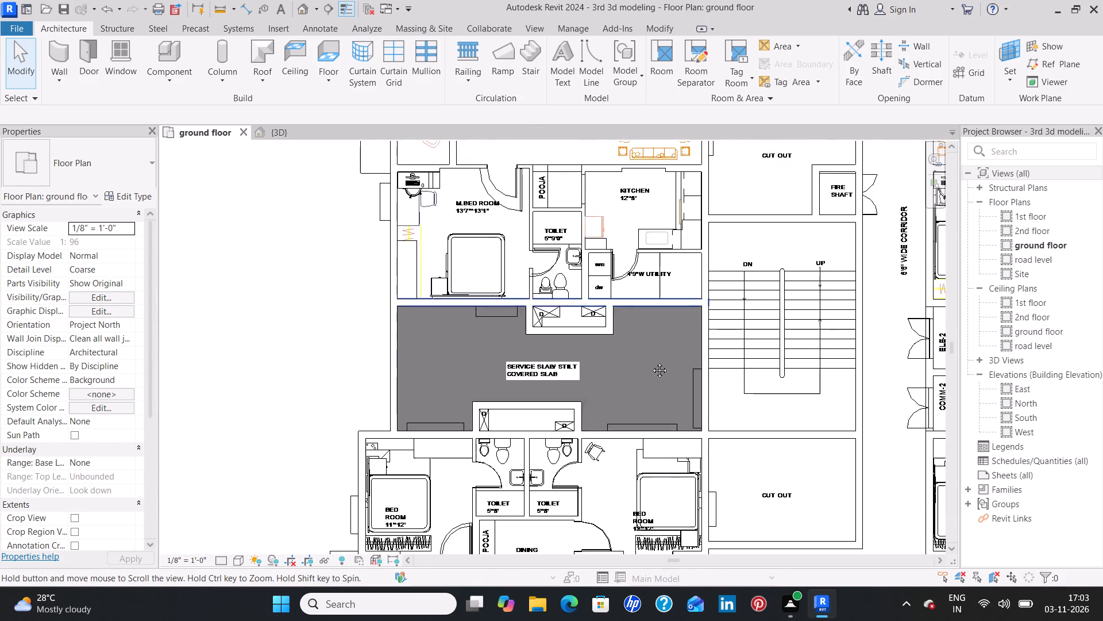
middle_drag(651, 362, 642, 442)
scroll(644, 377, up, 13)
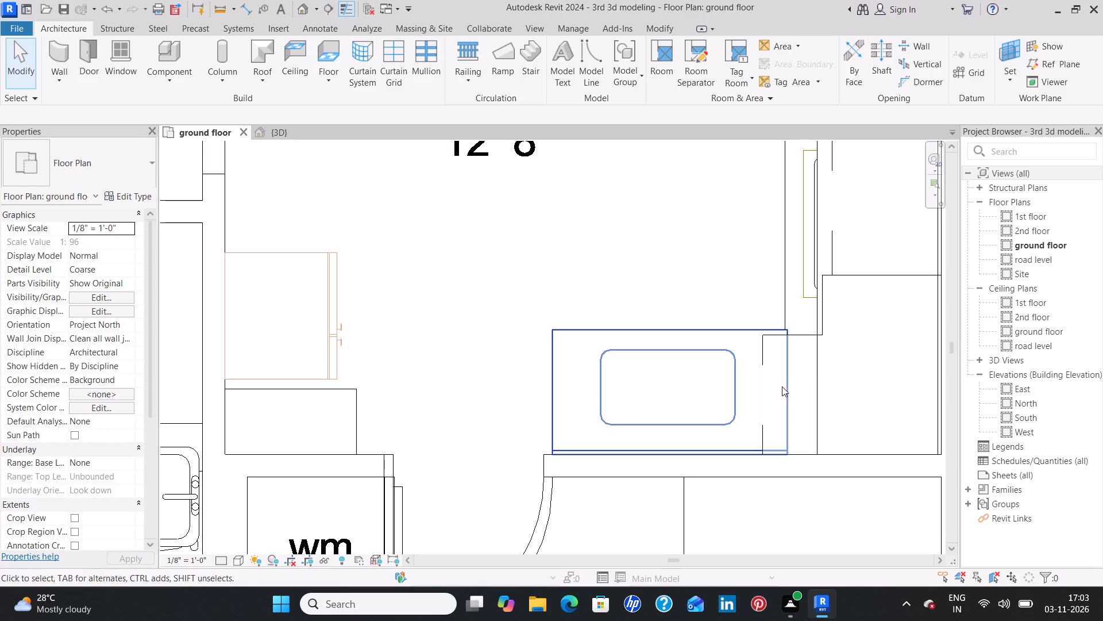
click(787, 388)
drag(788, 388, 801, 394)
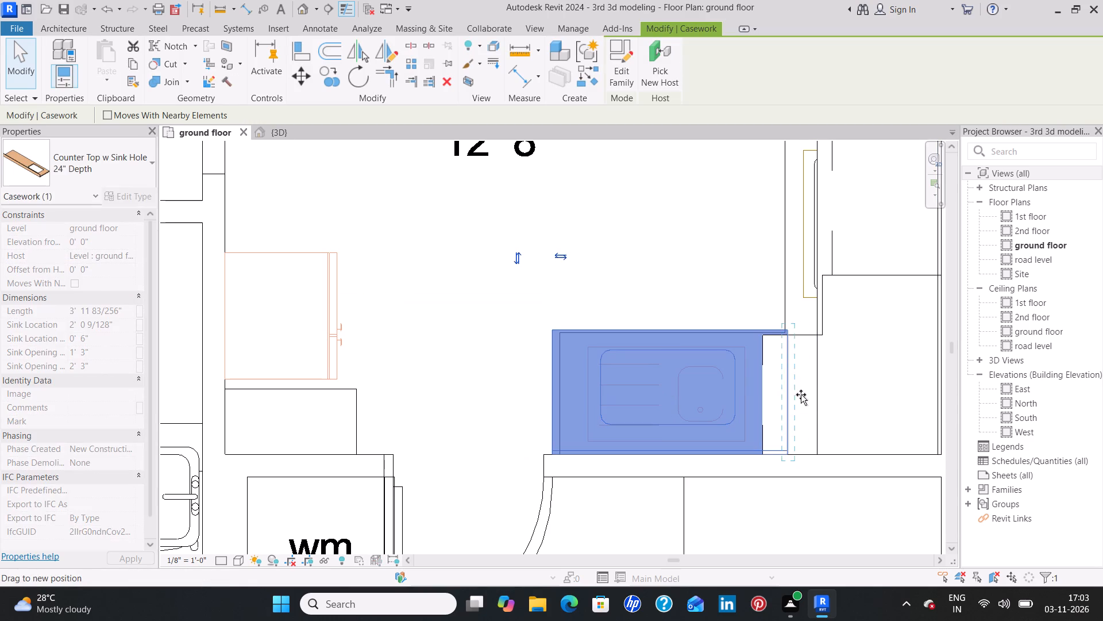
drag(801, 394, 814, 394)
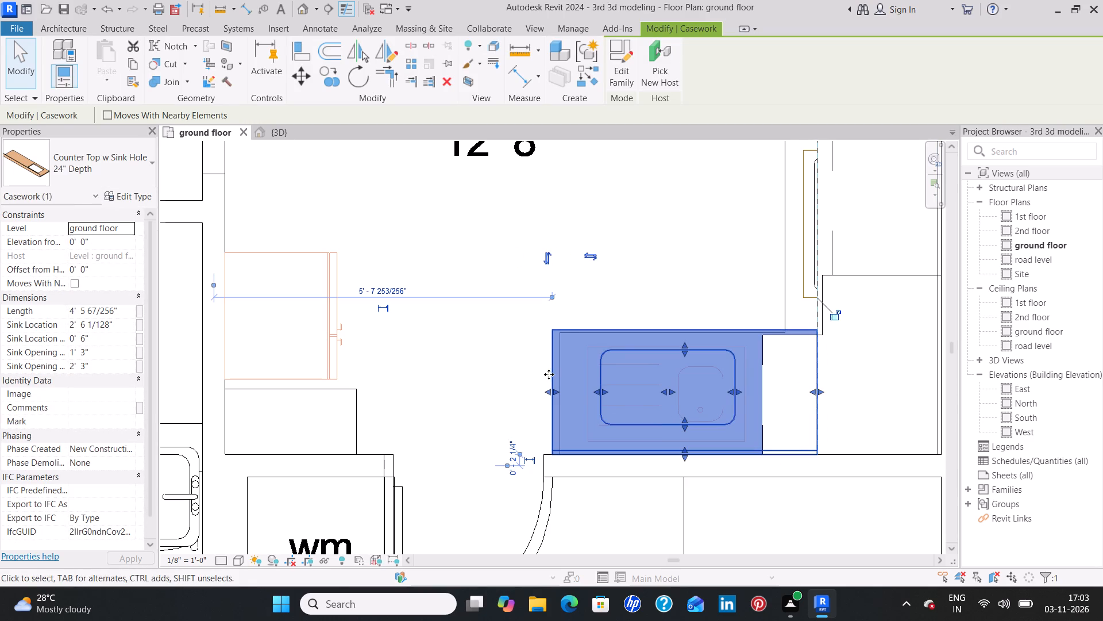
drag(555, 389, 565, 390)
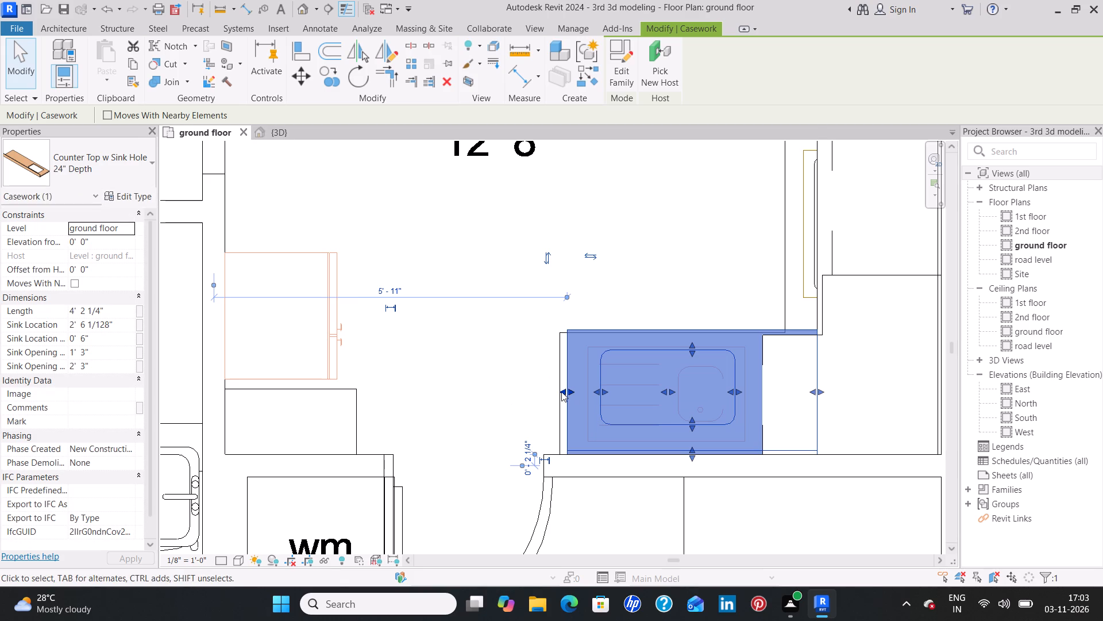
click(504, 378)
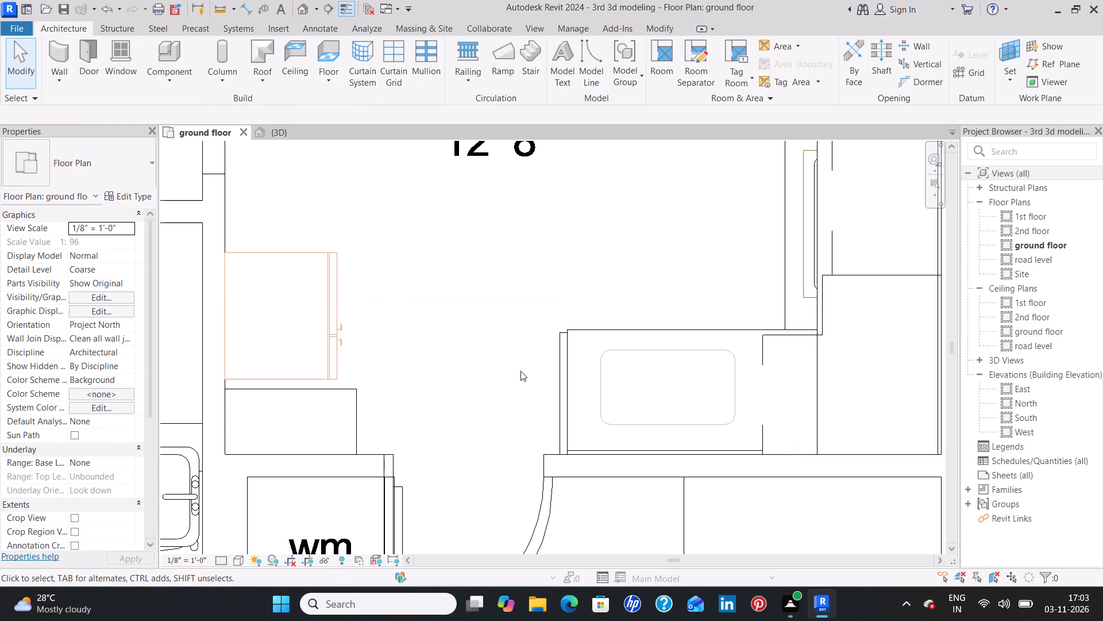
Extend the corner-side end of unit 1's sink-hole counter top to meet the corner base cabinet, making it about 4' 2 7/8" long.
scroll(660, 302, down, 2)
middle_drag(677, 267, 639, 400)
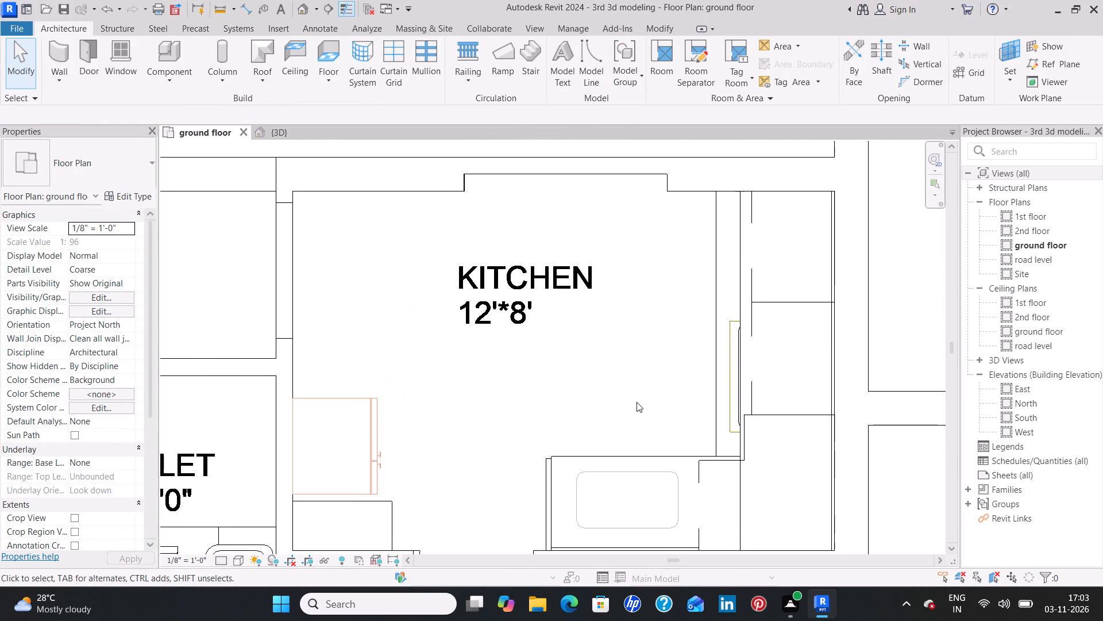
scroll(637, 402, down, 4)
middle_drag(790, 415, 441, 361)
scroll(446, 358, down, 3)
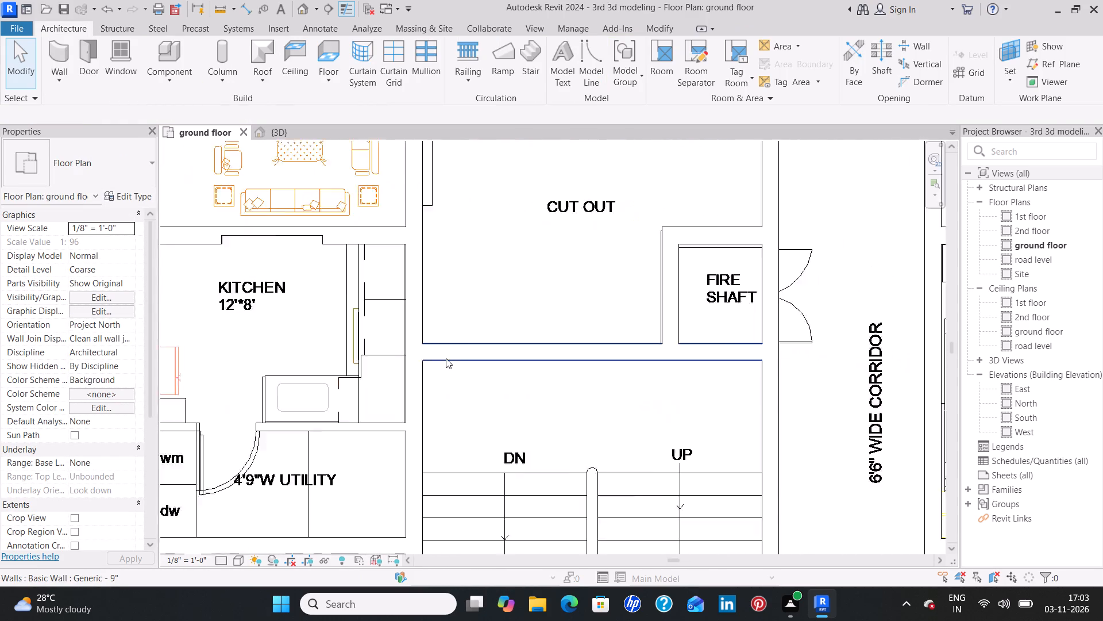
scroll(446, 358, down, 4)
middle_drag(863, 406, 583, 381)
scroll(662, 361, up, 12)
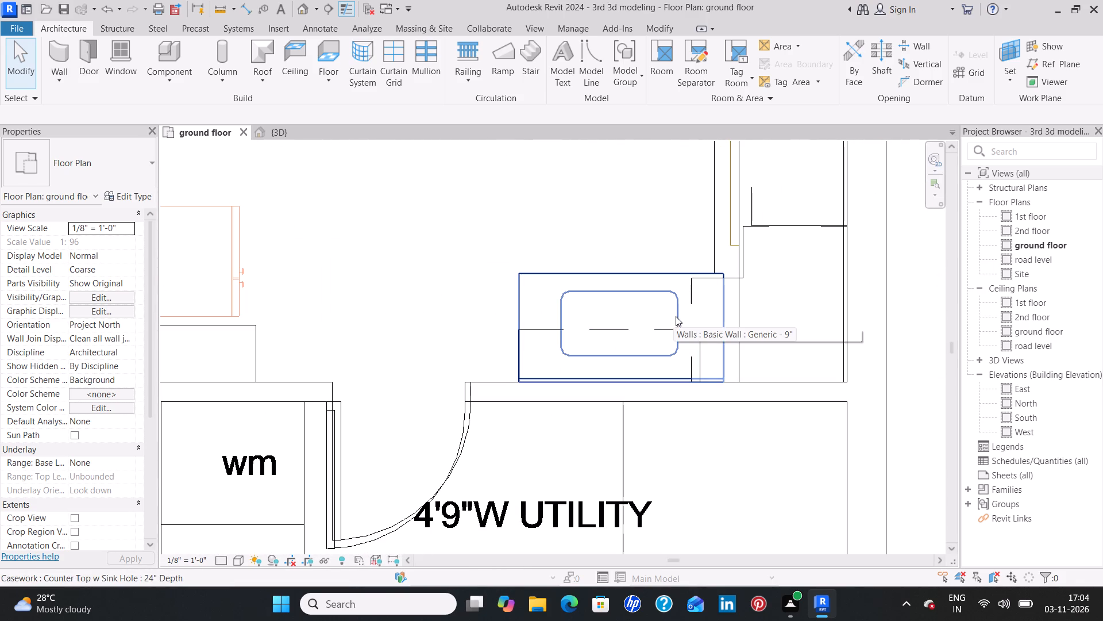
click(723, 316)
drag(727, 325, 726, 327)
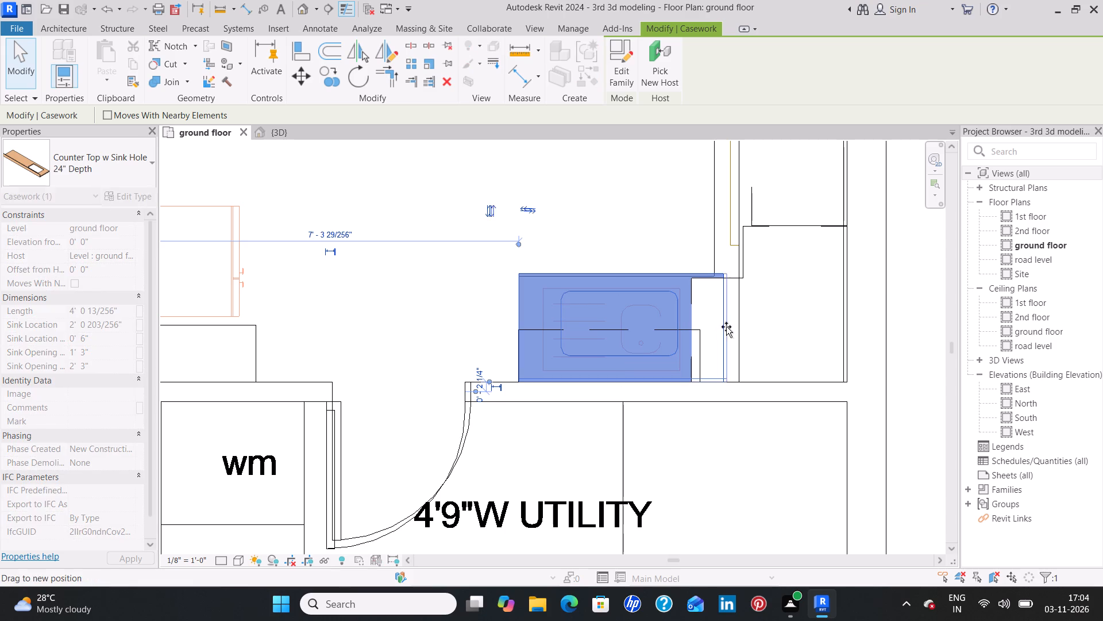
drag(726, 327, 738, 328)
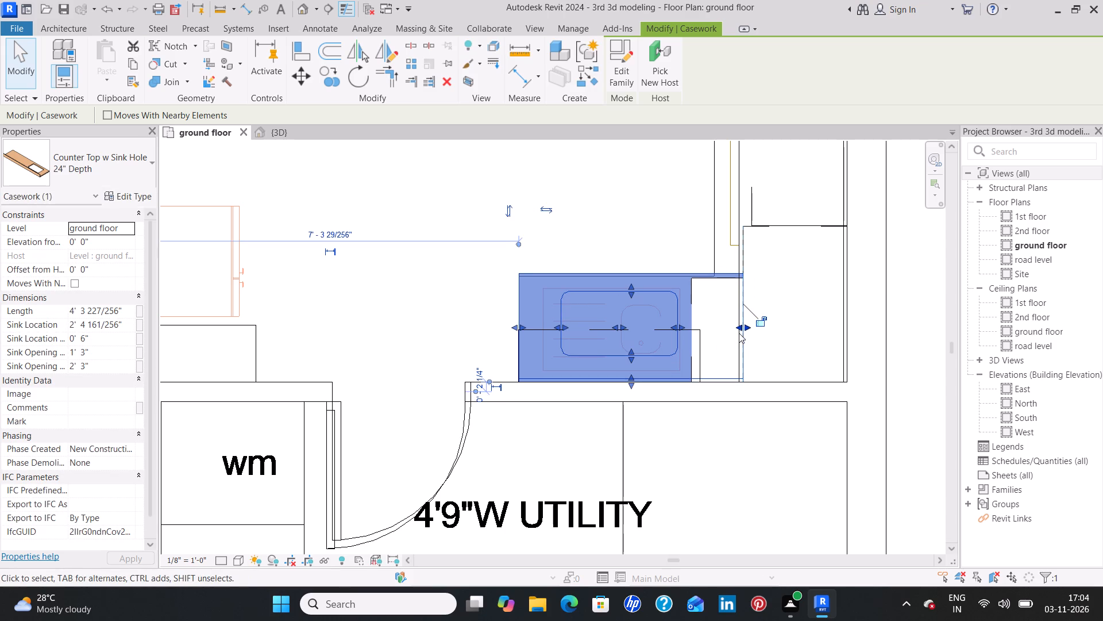
scroll(735, 328, up, 8)
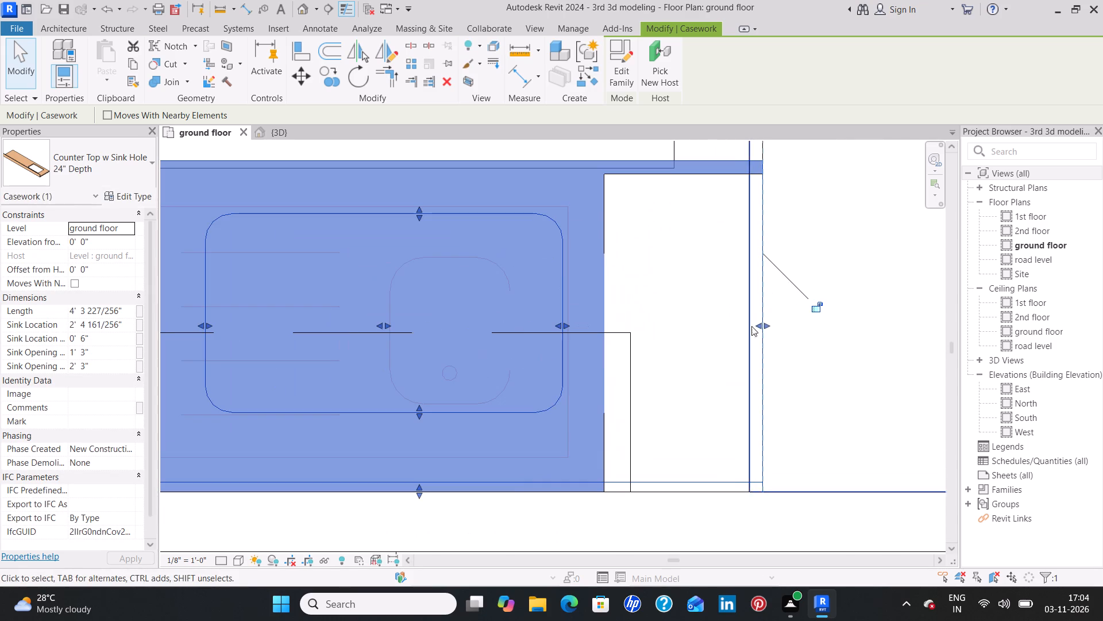
drag(761, 323, 751, 324)
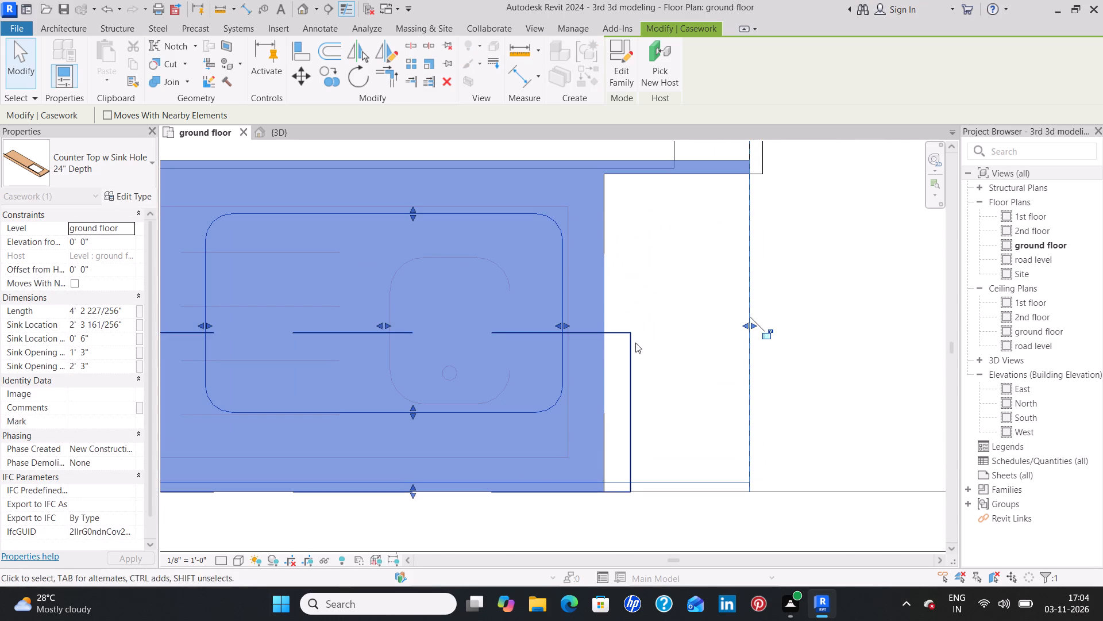
Extend the door-side end of unit 1's sink-hole counter top toward the utility door, slightly past the upper cabinet's end.
scroll(677, 331, down, 4)
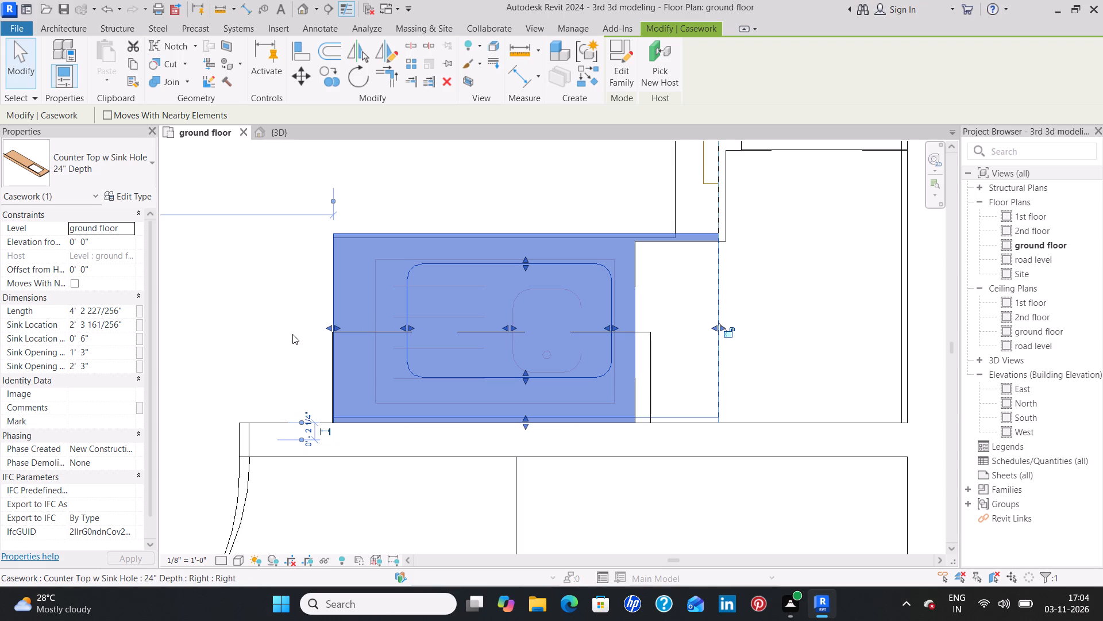
drag(327, 325, 318, 325)
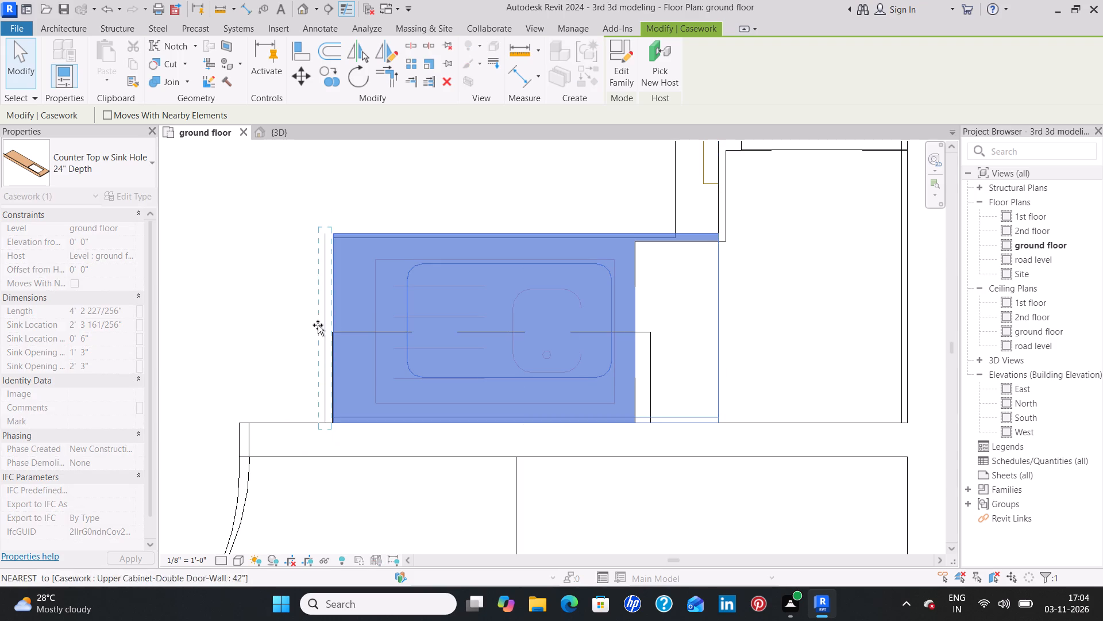
drag(318, 325, 310, 324)
click(265, 328)
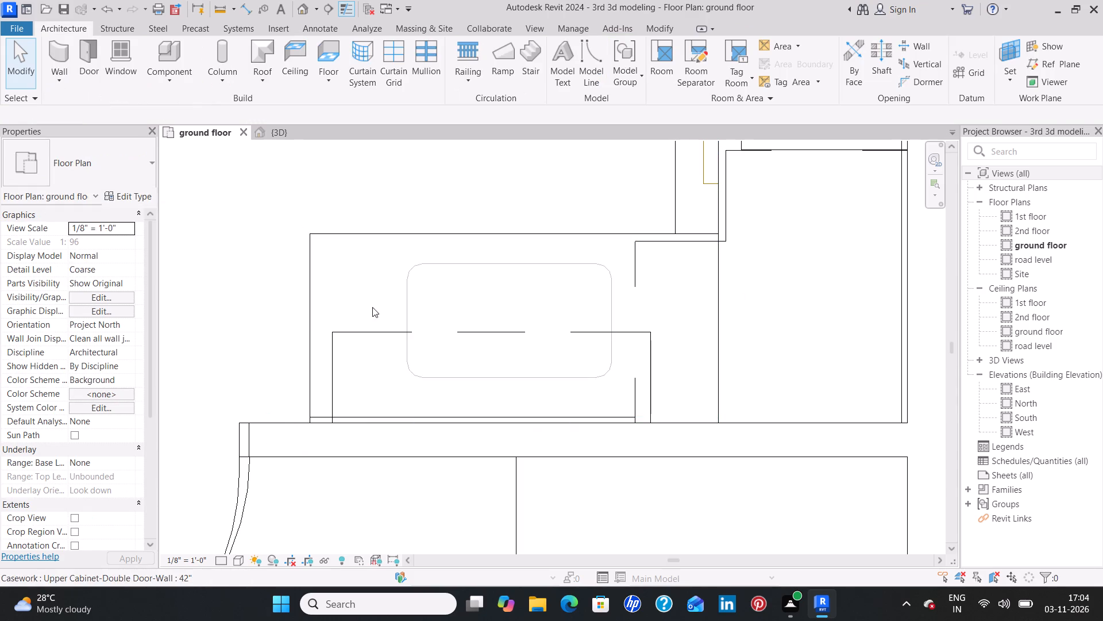
Shift unit 10's sink-hole counter top toward the refrigerator and trim its refrigerator-side end to the upper cabinet's end, about 3' 2 5/8" long.
scroll(502, 275, down, 7)
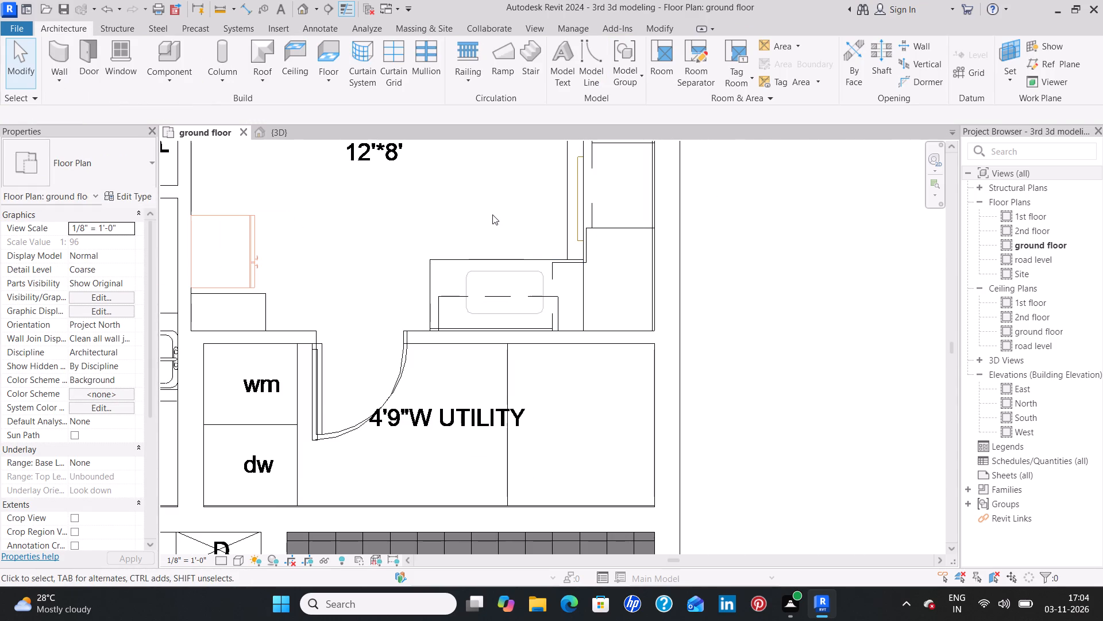
scroll(492, 214, down, 4)
middle_drag(491, 218, 489, 353)
scroll(487, 336, down, 5)
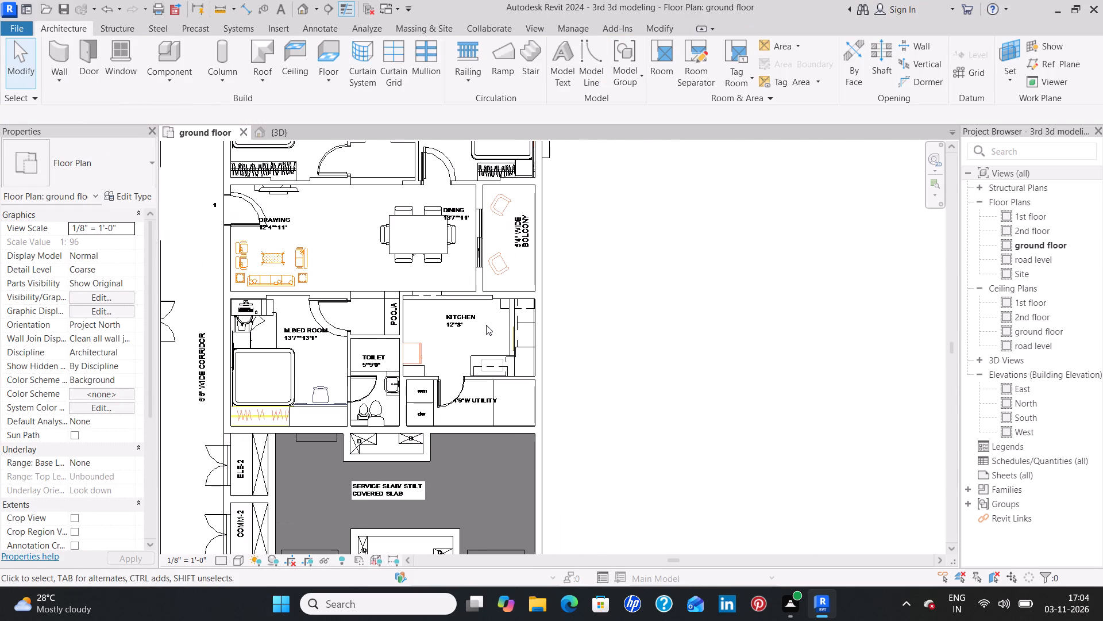
middle_drag(446, 225, 459, 435)
scroll(459, 435, down, 4)
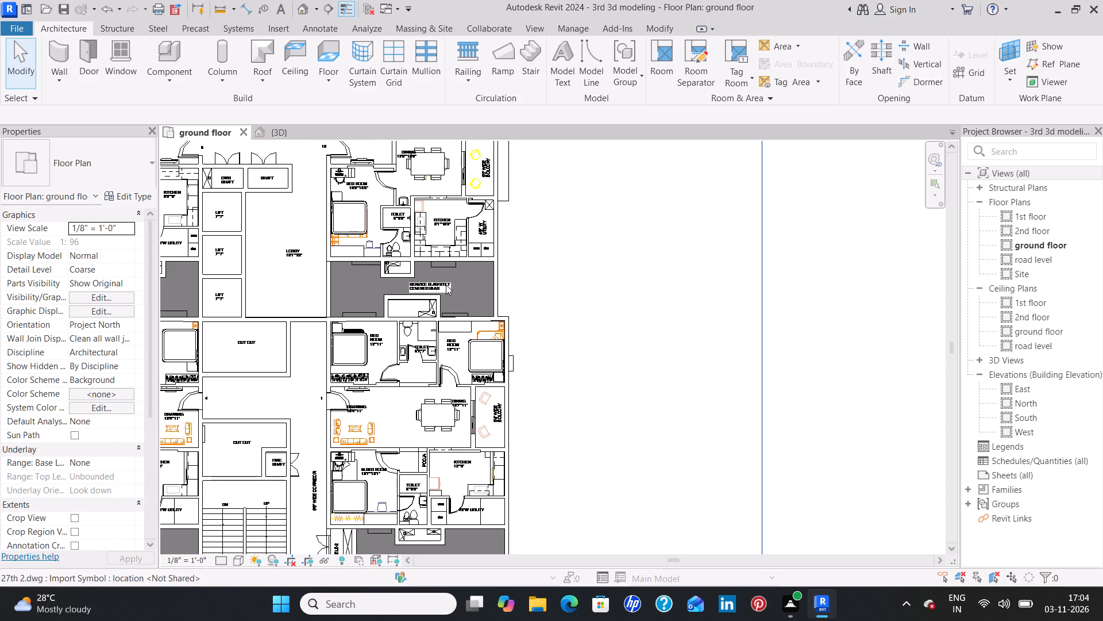
middle_drag(443, 278, 441, 406)
scroll(418, 347, up, 3)
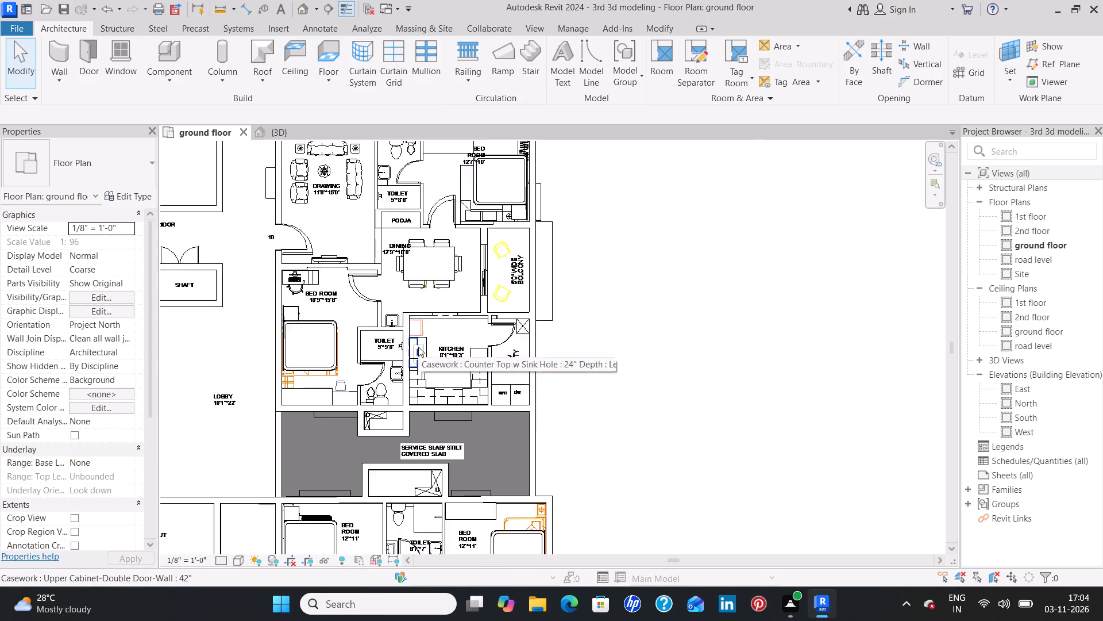
scroll(418, 347, up, 11)
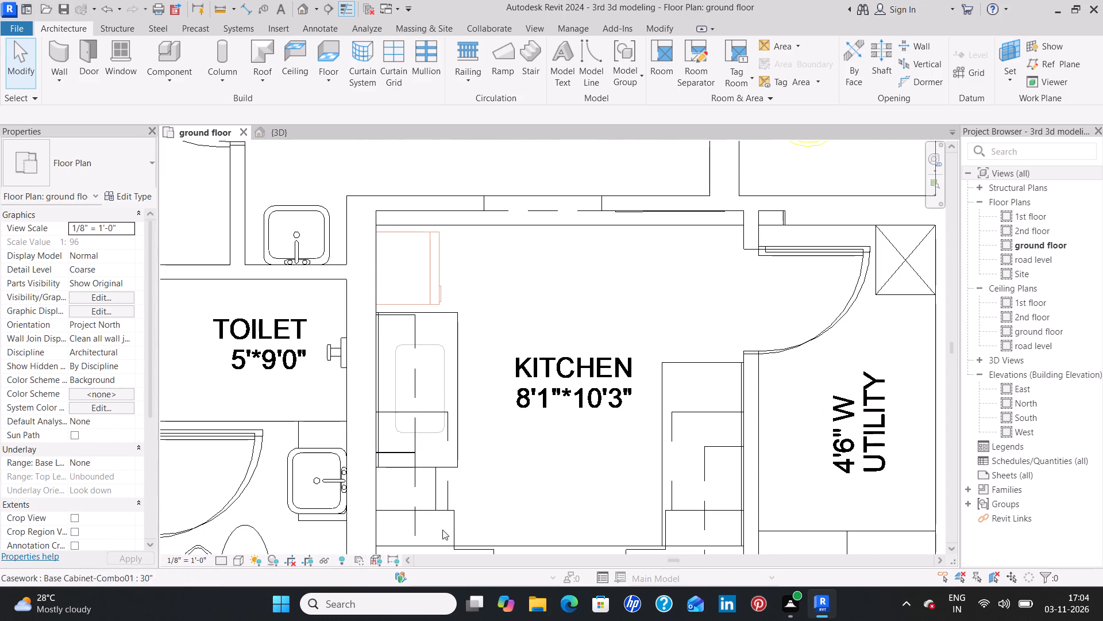
click(454, 462)
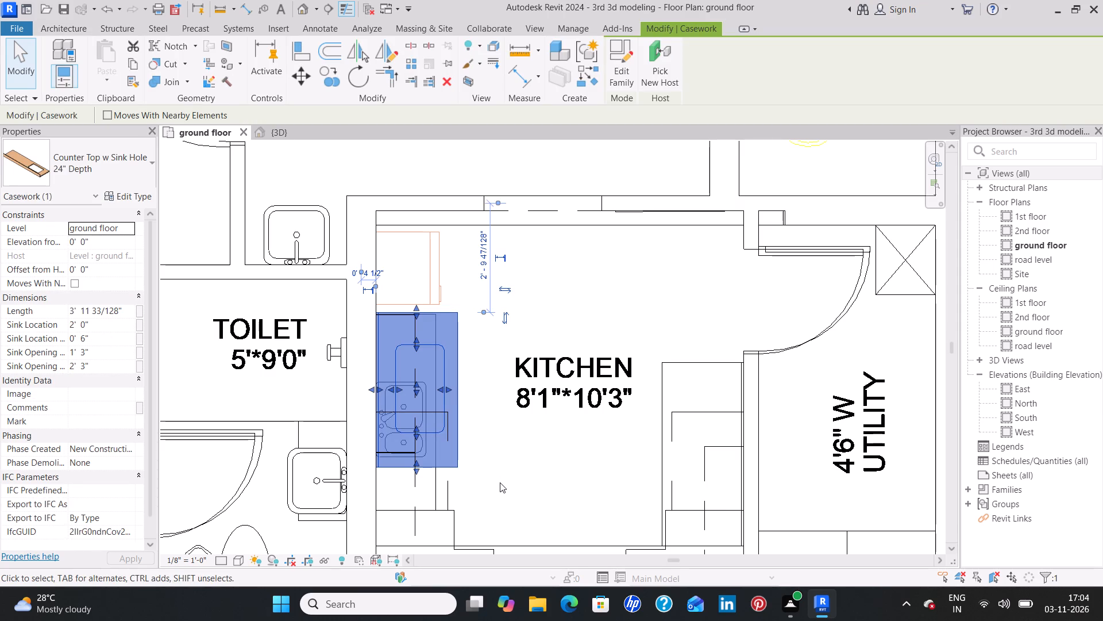
key(Up)
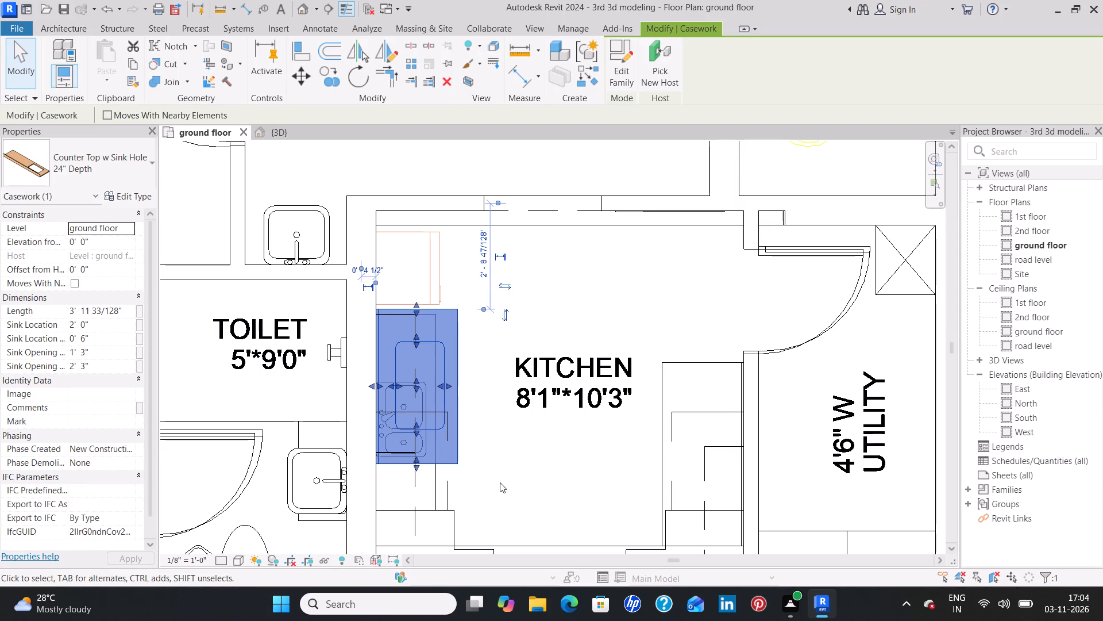
key(Up)
key(Up)
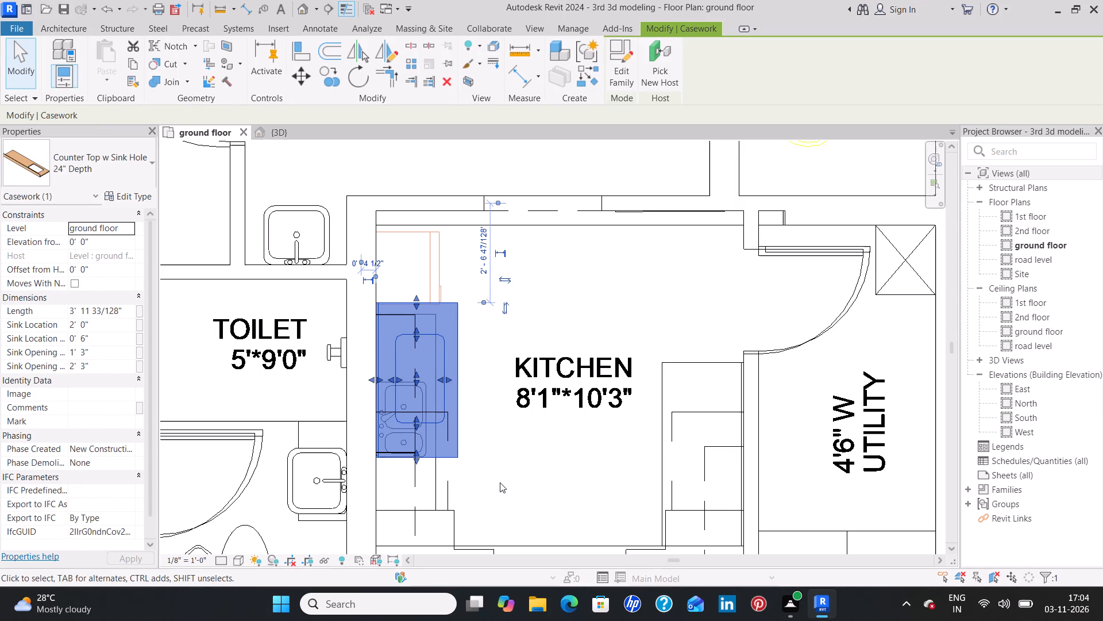
key(Up)
key(Up)
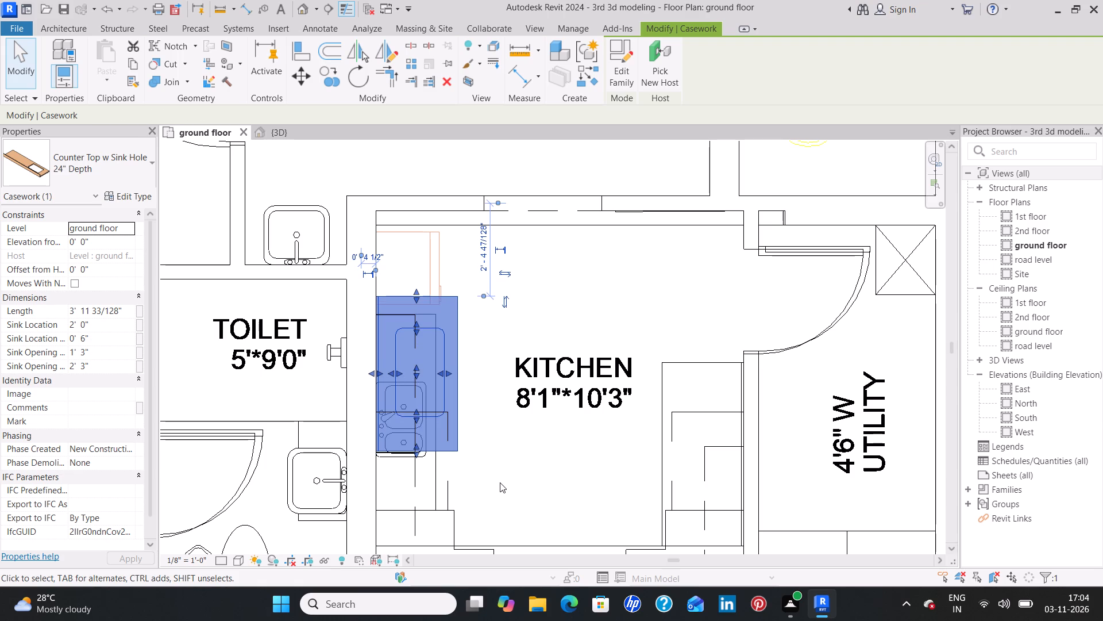
key(Up)
key(Up)
key(Up)
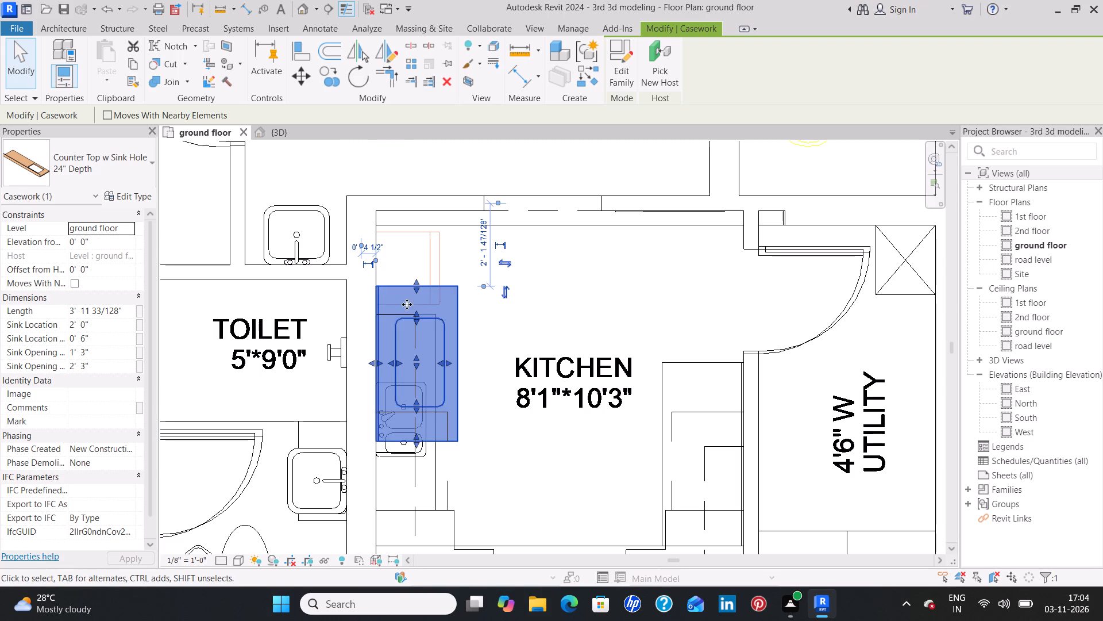
drag(416, 287, 416, 303)
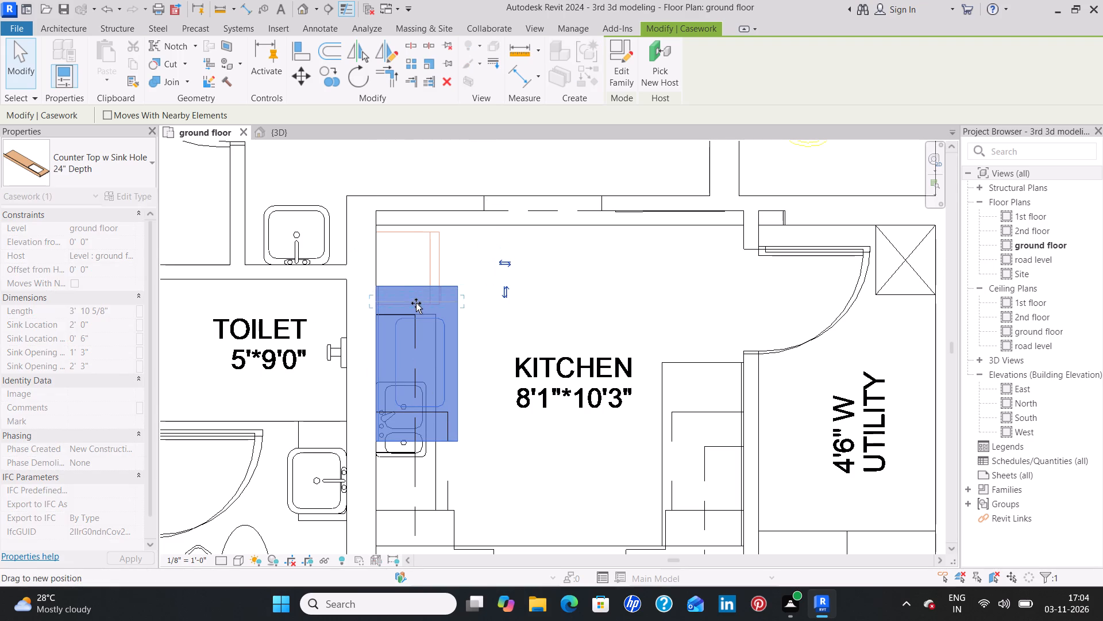
drag(416, 303, 416, 309)
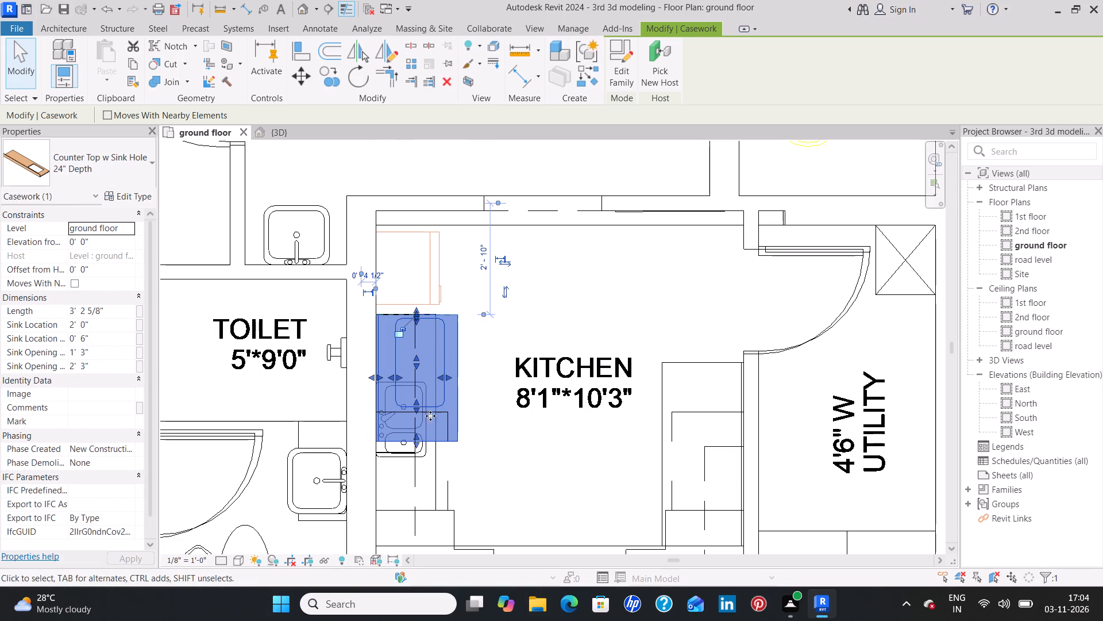
Extend unit 10's sink-hole counter top at its corner-side end to about 5' 11 3/4" overall, then trim it flush with the adjoining counter top's edge.
drag(415, 441, 418, 528)
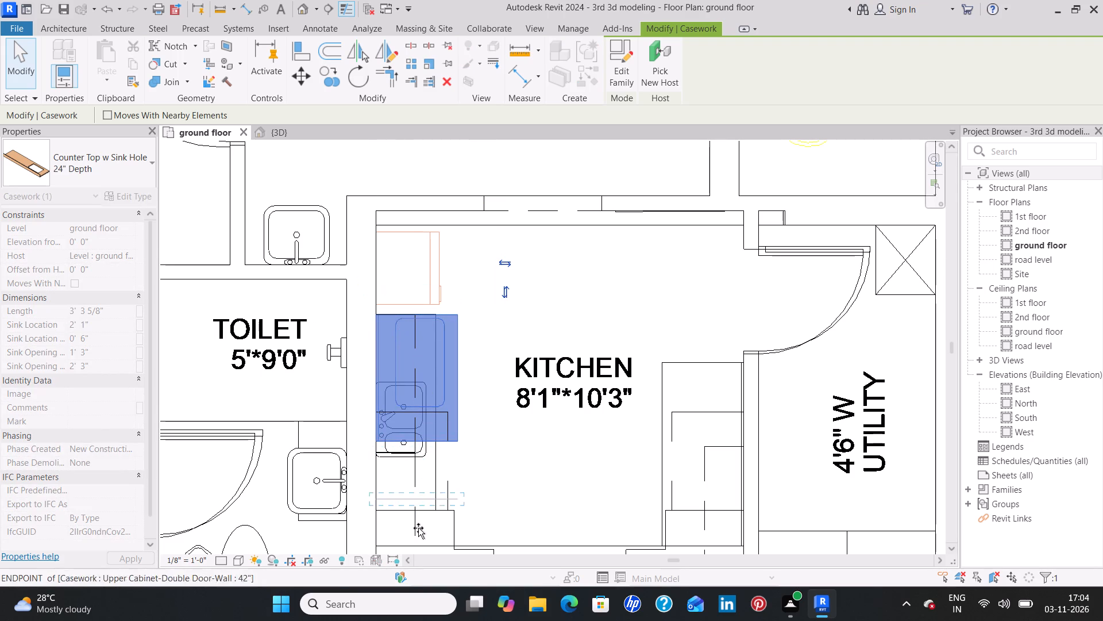
drag(418, 528, 421, 546)
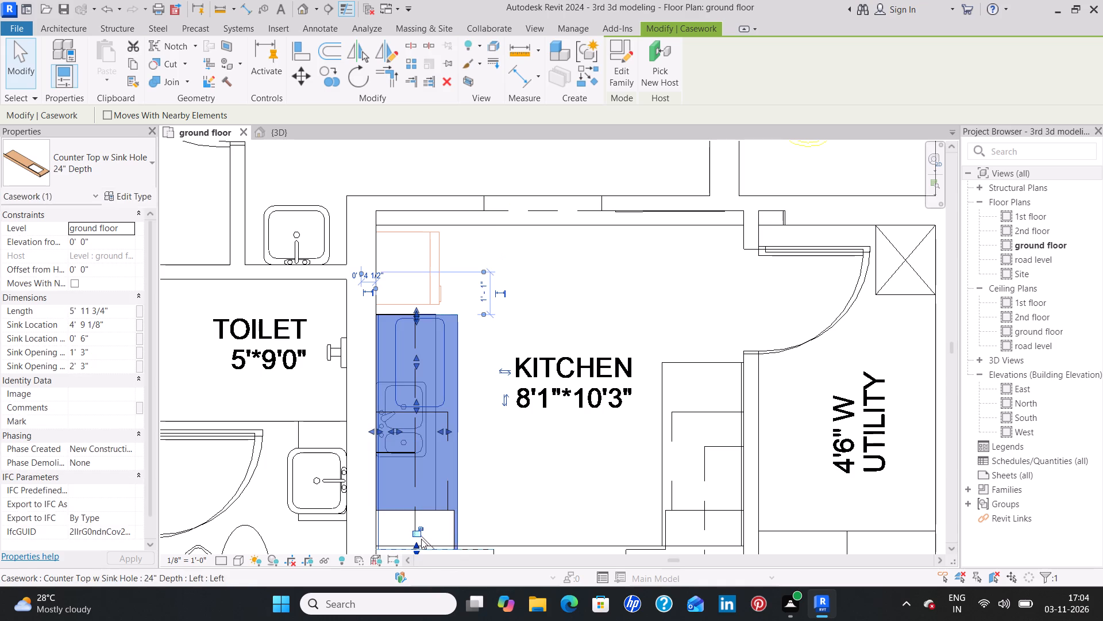
middle_drag(501, 509, 496, 283)
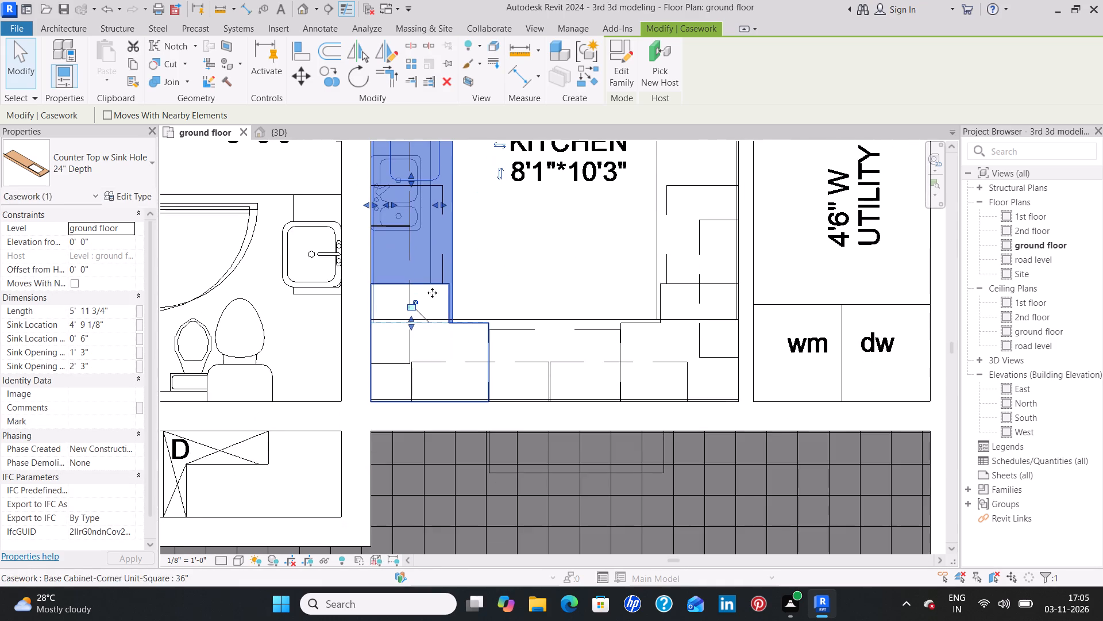
scroll(418, 298, up, 10)
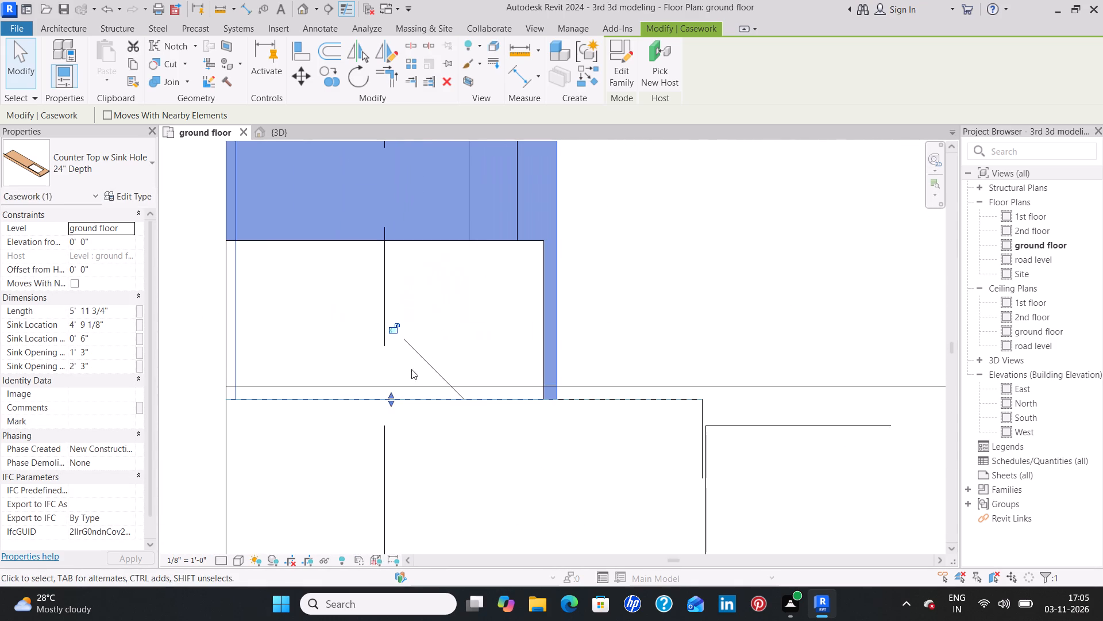
drag(391, 394, 391, 385)
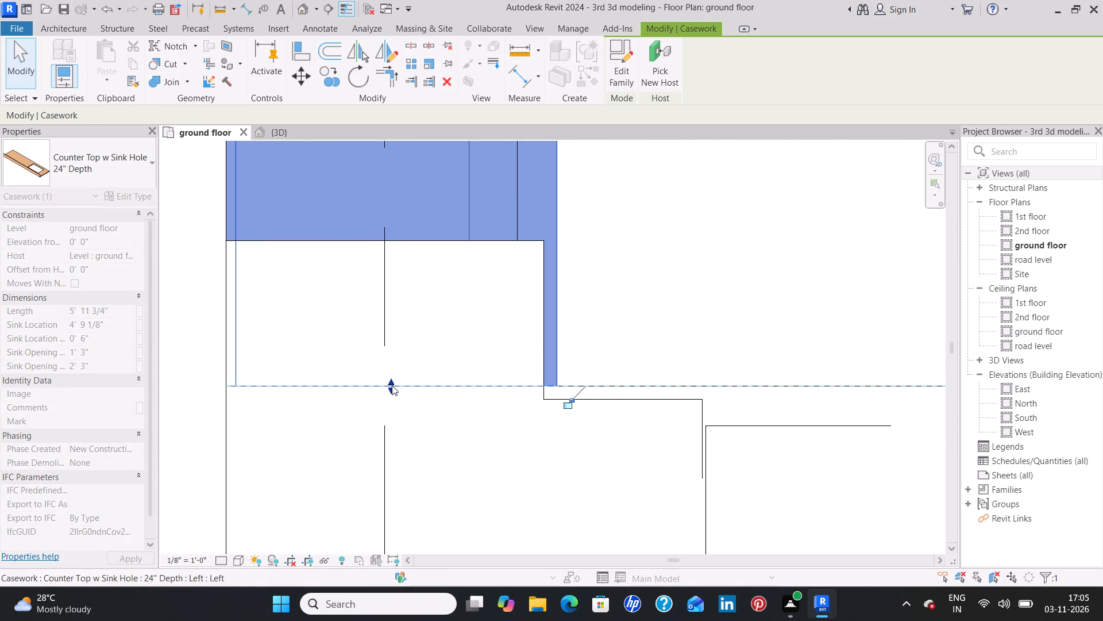
click(618, 290)
Place a 30" x 21" Sink Kitchen-Single like unit 9's over unit 10's counter-top sink hole, rotated so the faucet is on the wall side.
scroll(653, 273, down, 4)
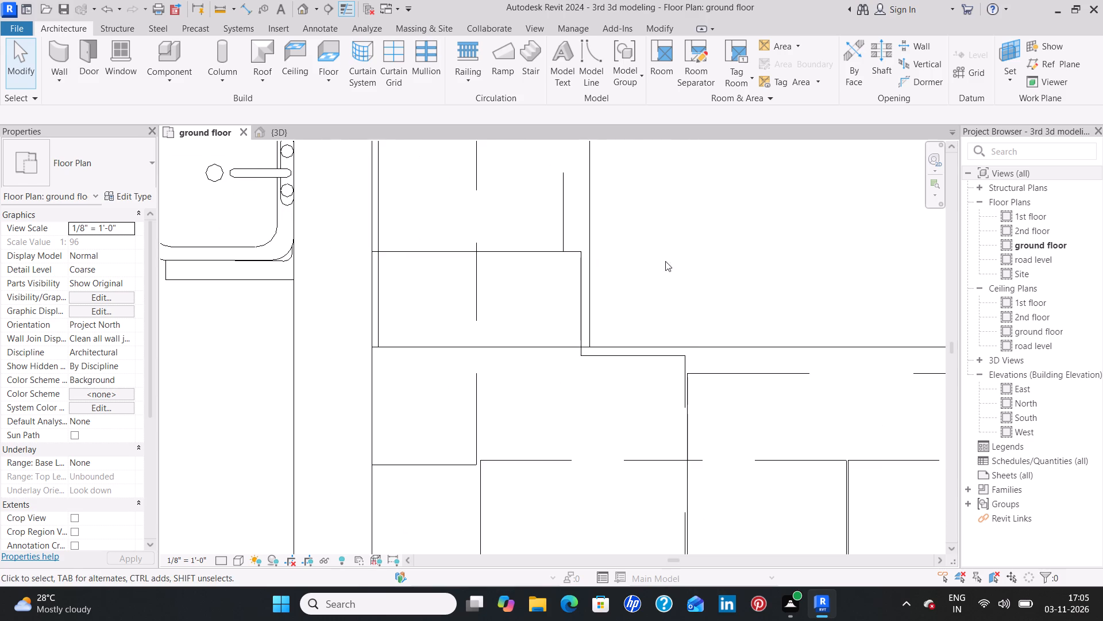
middle_drag(681, 235, 539, 468)
scroll(537, 463, down, 3)
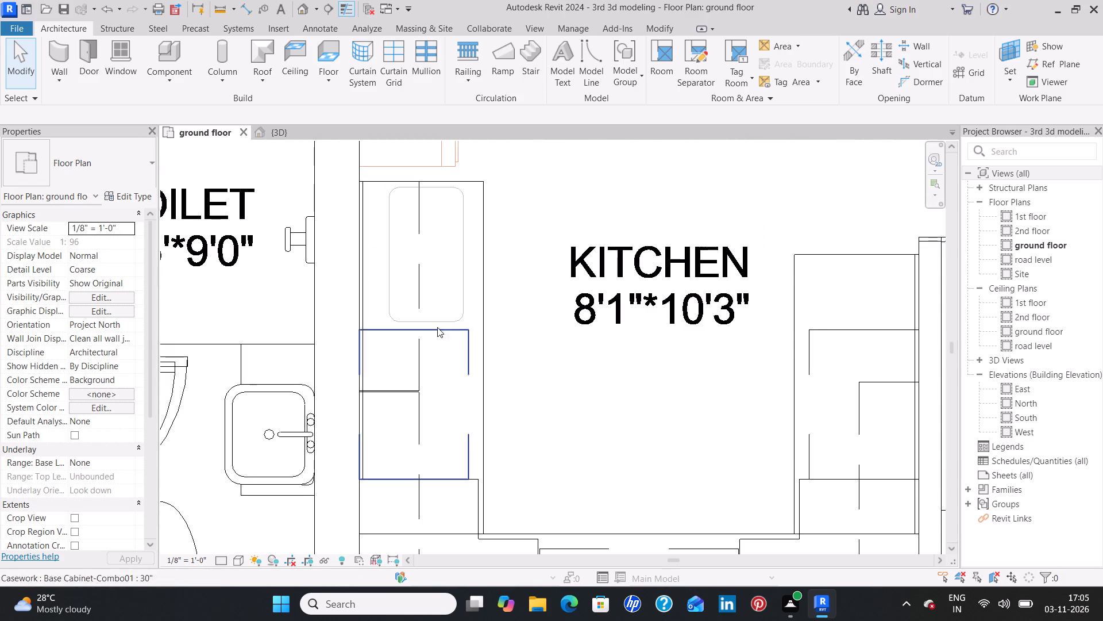
middle_drag(526, 248, 453, 361)
scroll(450, 363, down, 1)
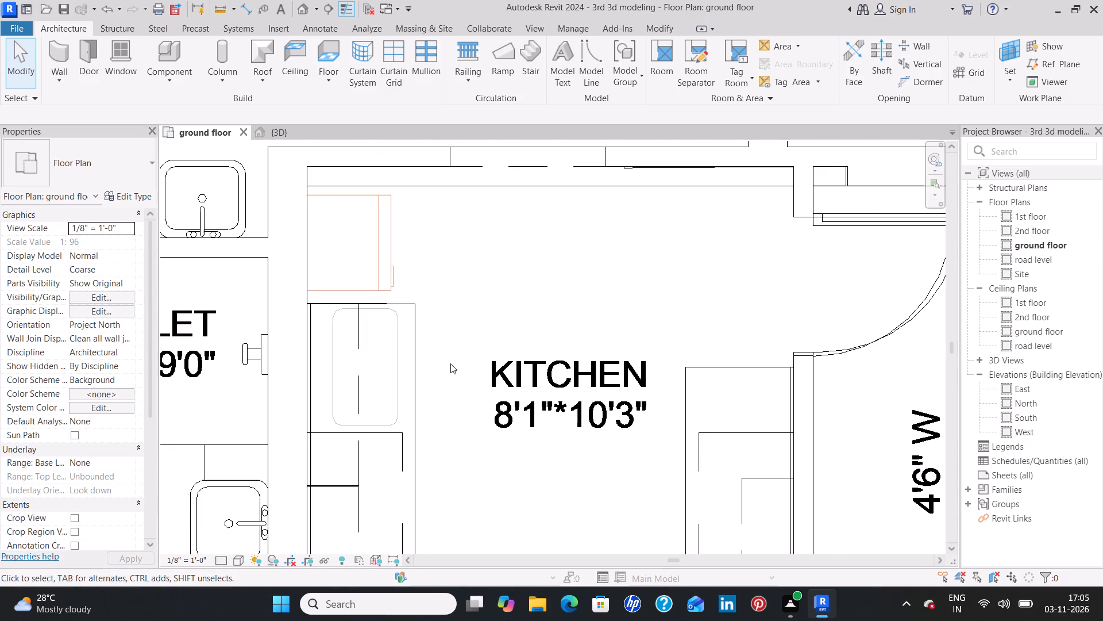
scroll(547, 308, down, 2)
scroll(647, 322, down, 1)
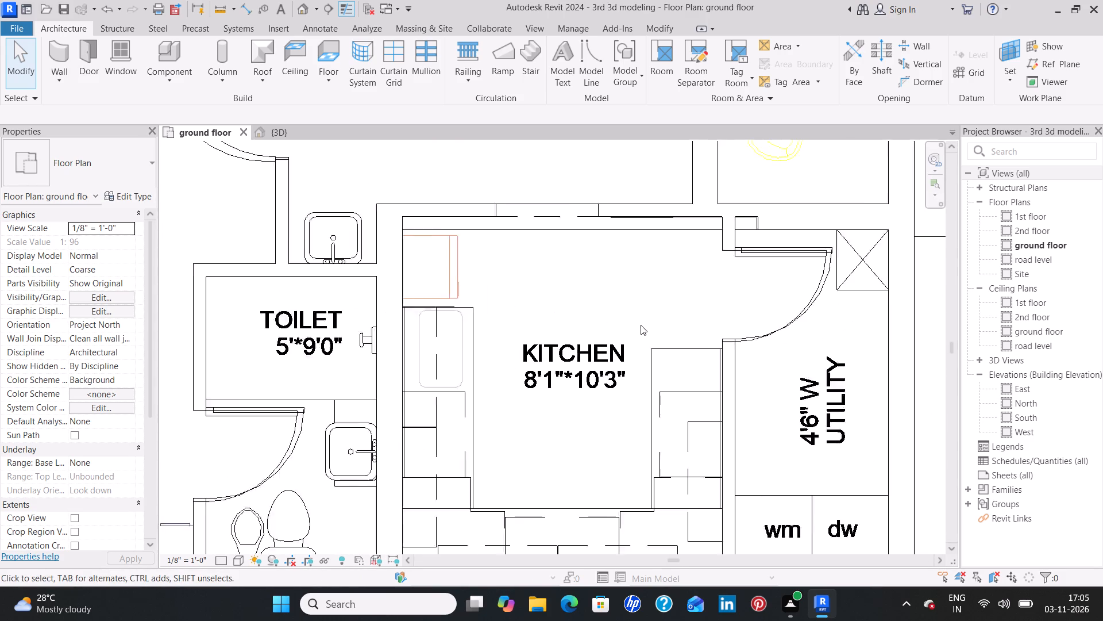
scroll(641, 325, down, 1)
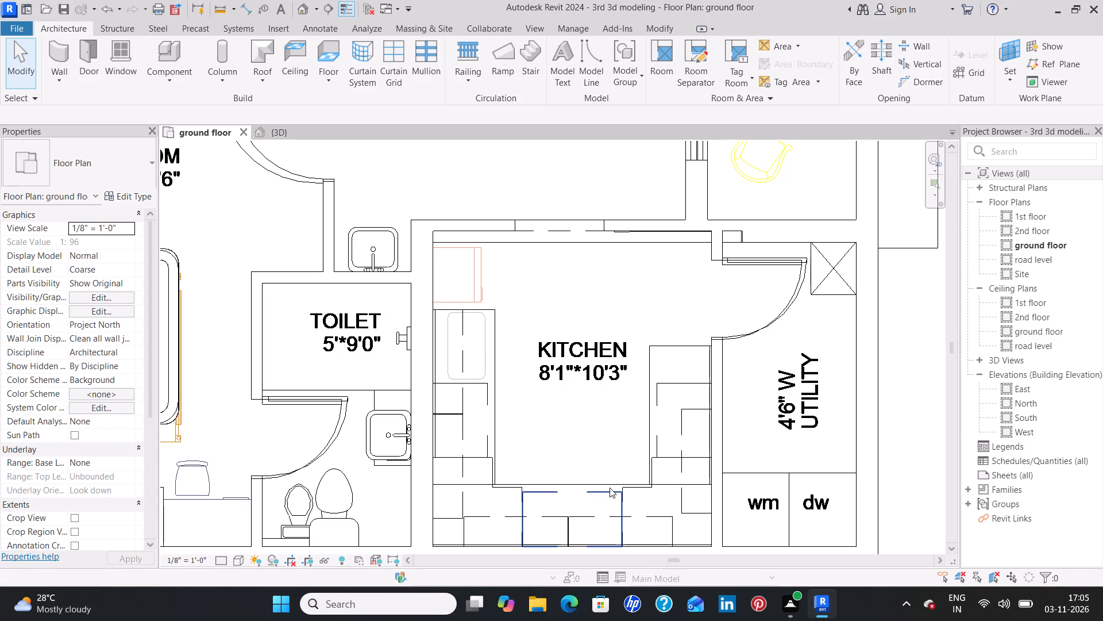
scroll(500, 336, down, 6)
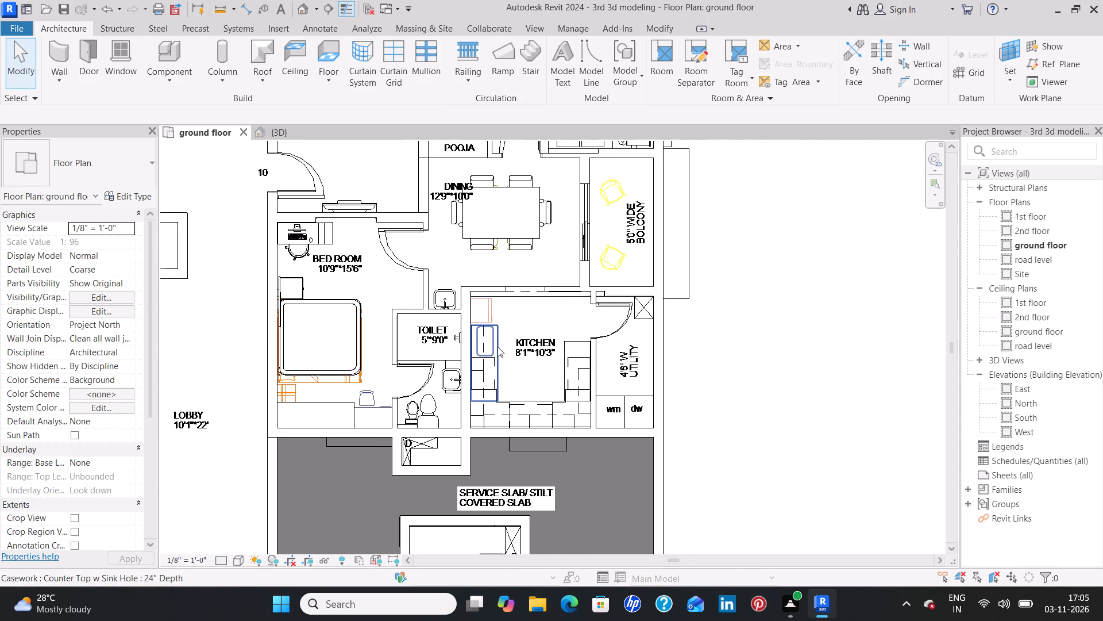
scroll(227, 321, down, 1)
middle_drag(227, 321, 543, 339)
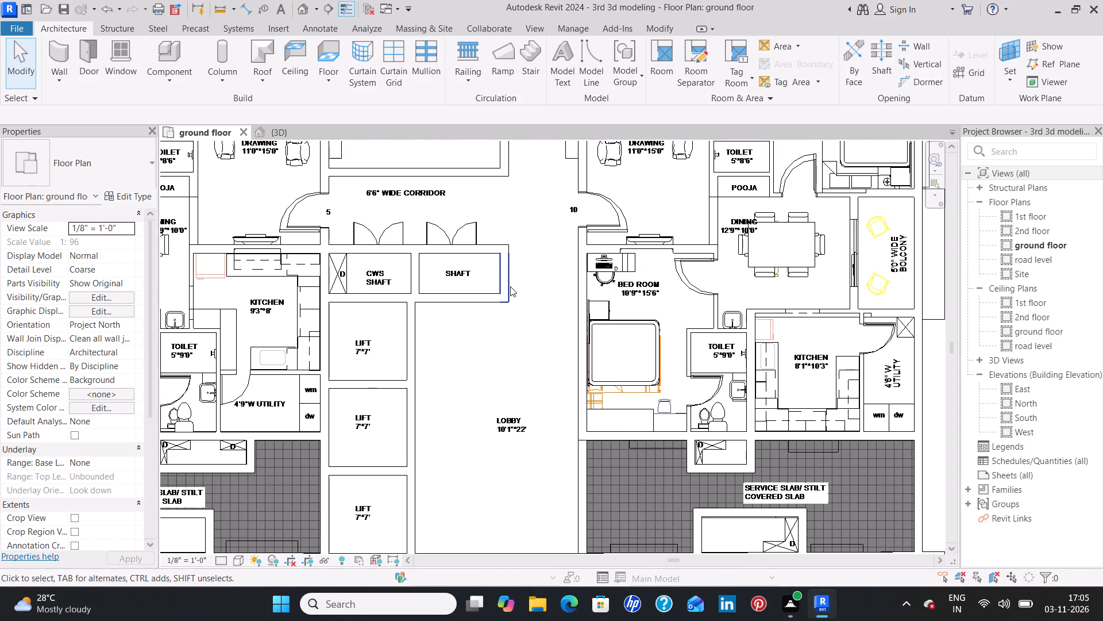
middle_drag(510, 286, 421, 570)
scroll(531, 409, down, 2)
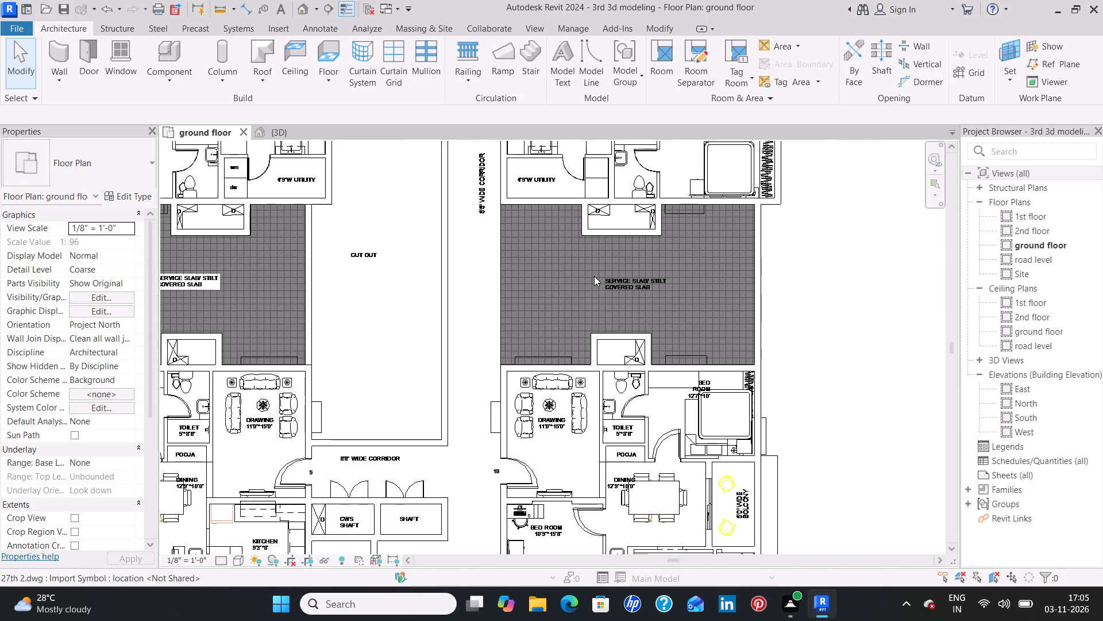
middle_drag(591, 273, 584, 471)
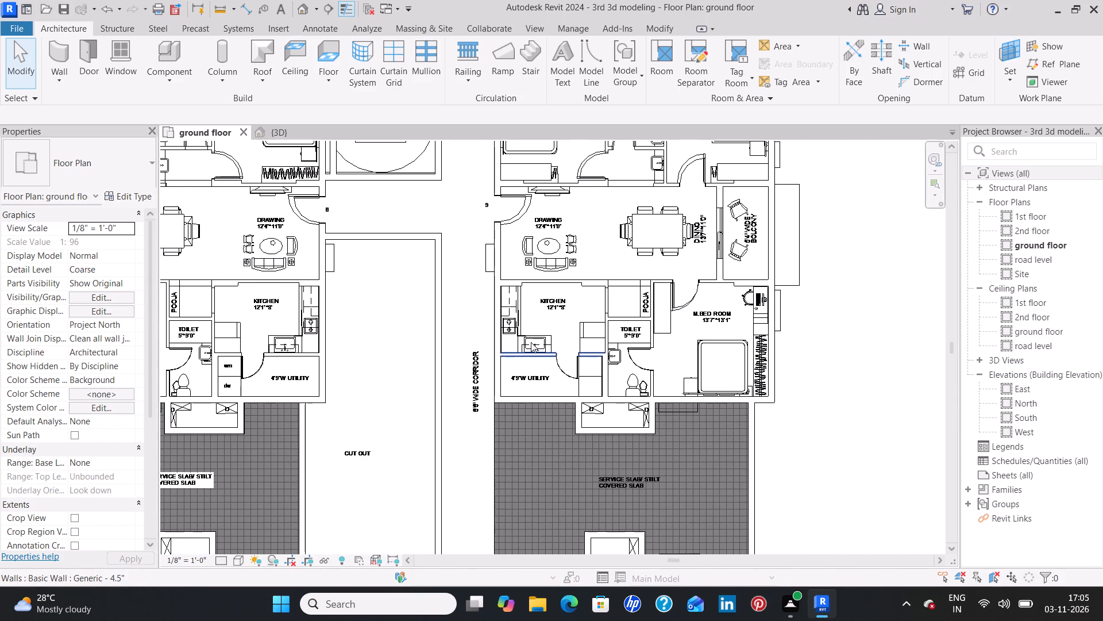
scroll(543, 347, up, 7)
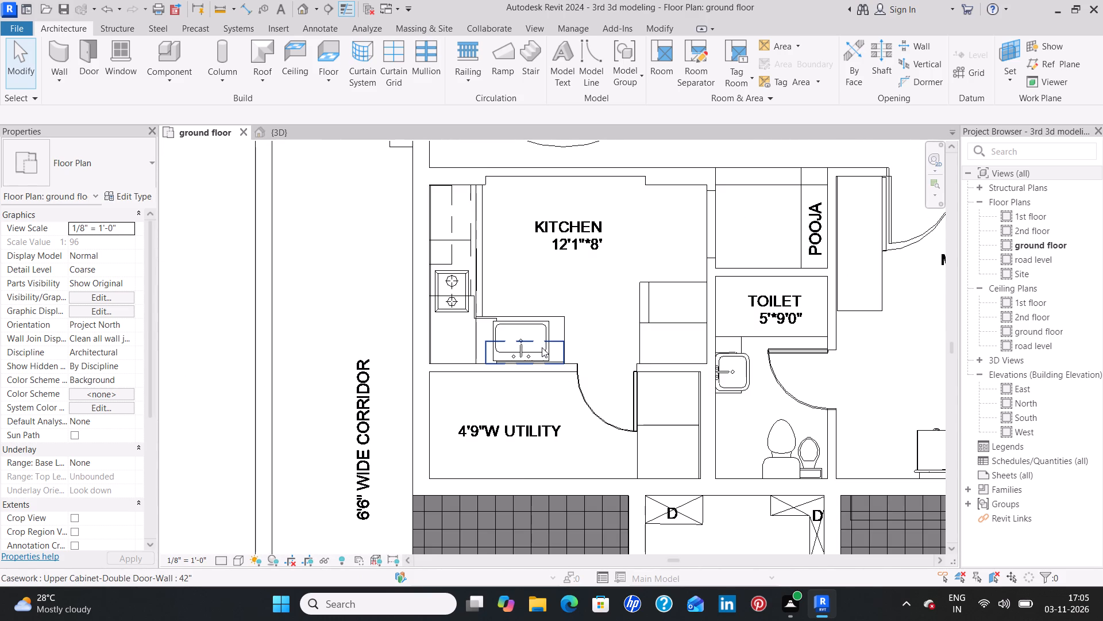
scroll(542, 347, up, 5)
click(554, 313)
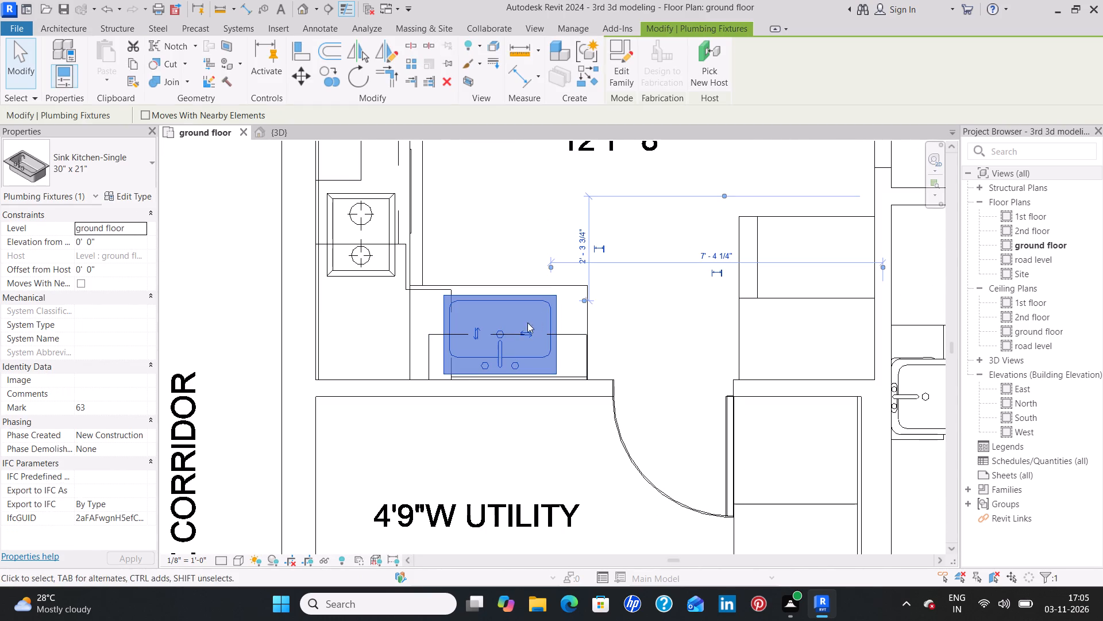
text(cs)
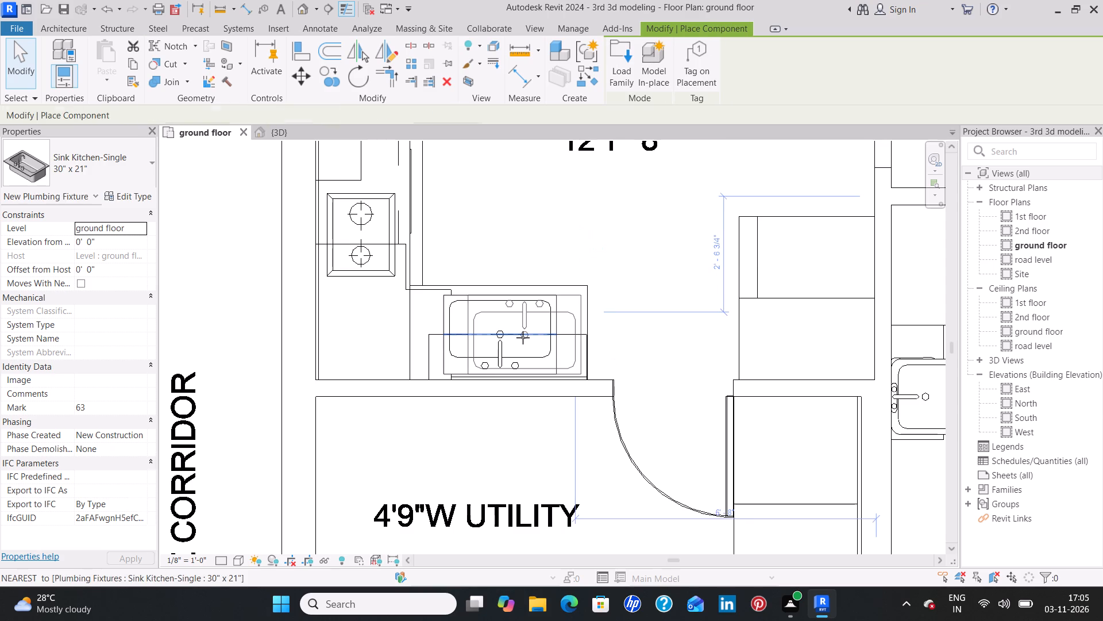
scroll(609, 533, down, 5)
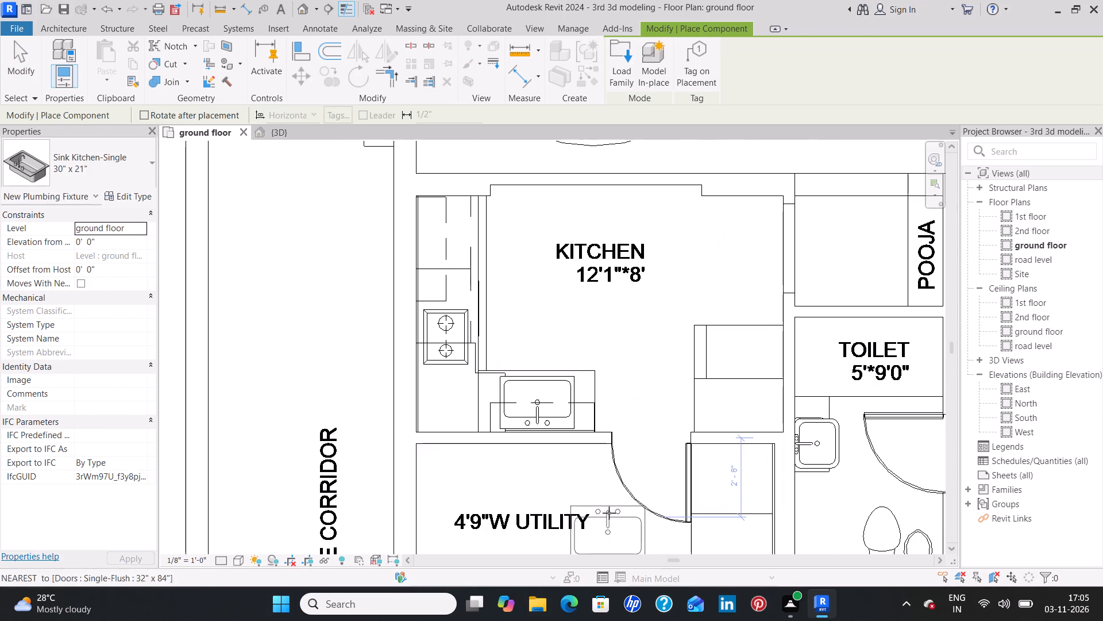
middle_drag(604, 513, 635, 241)
scroll(641, 311, down, 9)
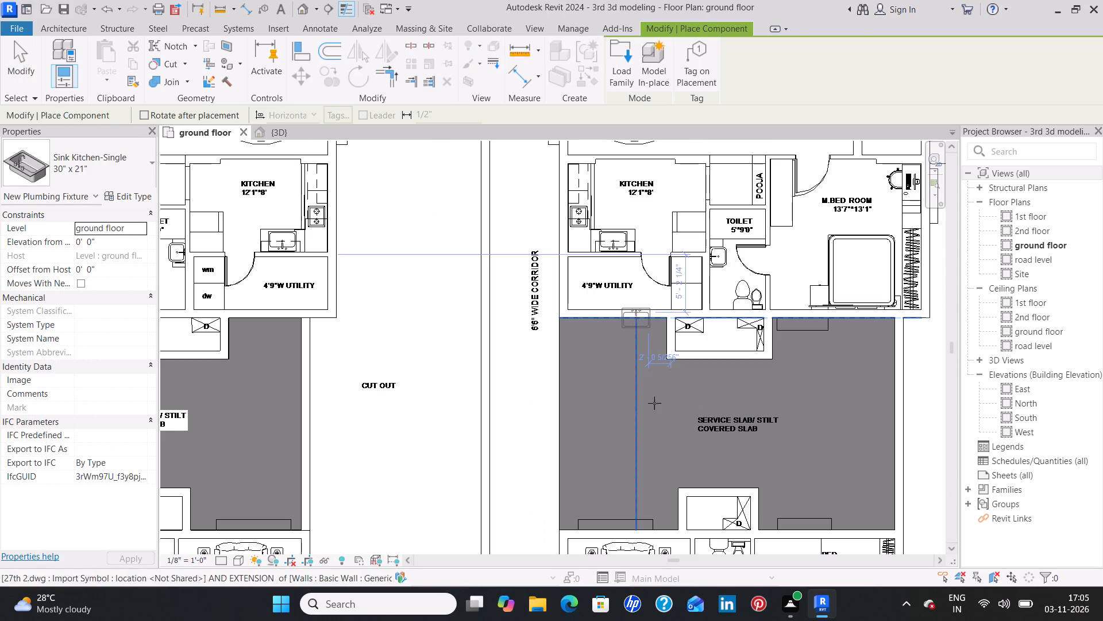
middle_drag(633, 516, 608, 265)
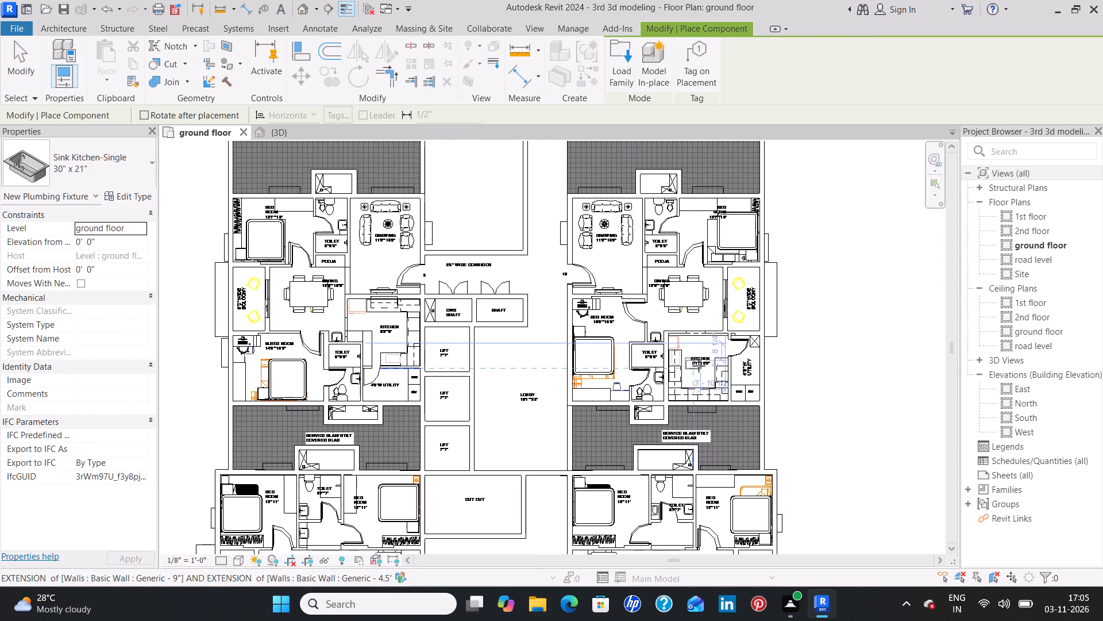
scroll(688, 382, up, 14)
scroll(666, 340, up, 5)
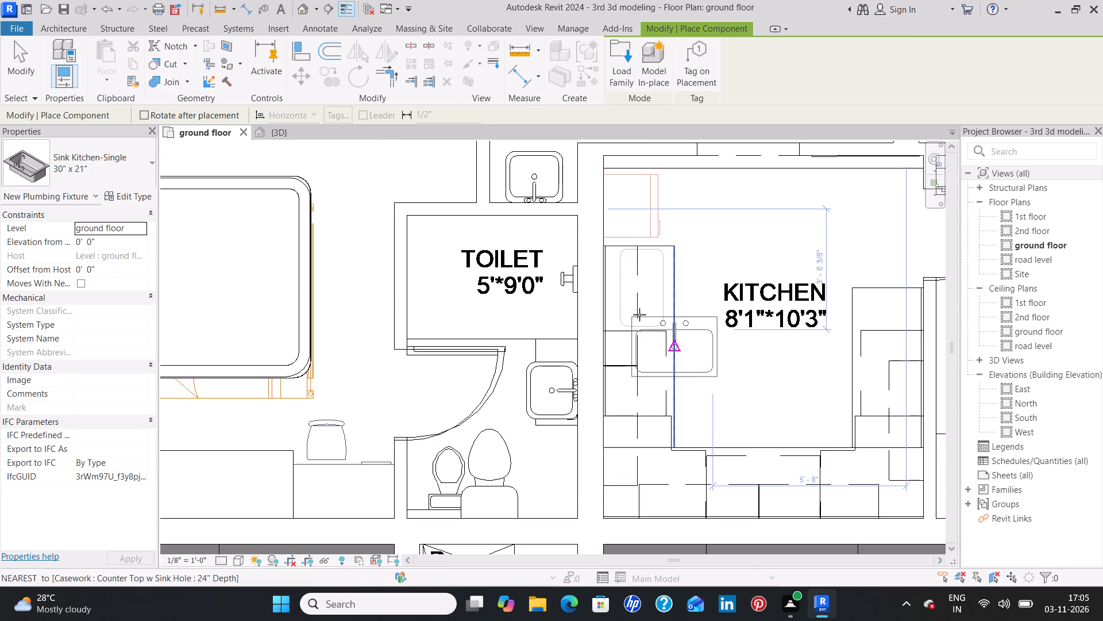
middle_drag(623, 280, 597, 451)
key(space)
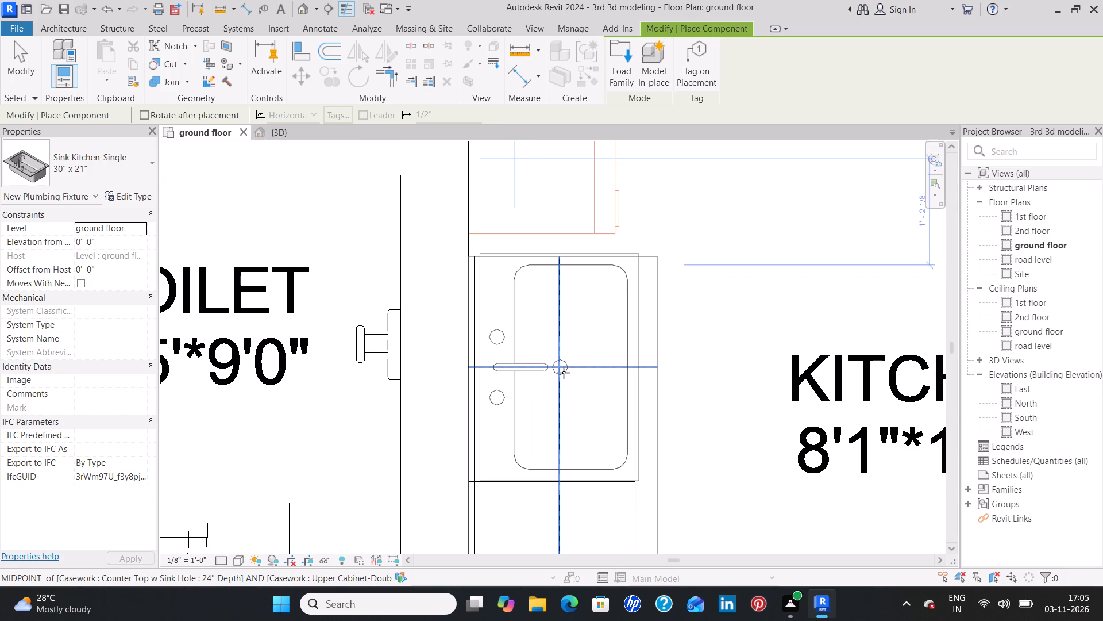
click(564, 373)
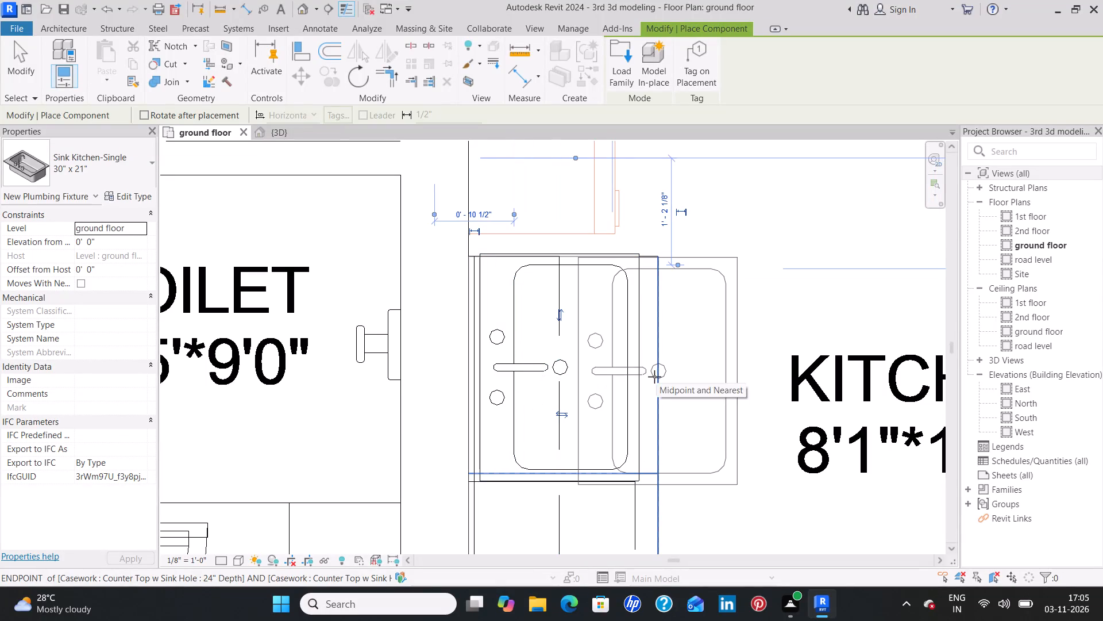
Extend the corner-side end of unit 10's sink-hole counter top slightly past the sink's edge, to a length of 5' 11 3/4".
key(Escape)
key(Escape)
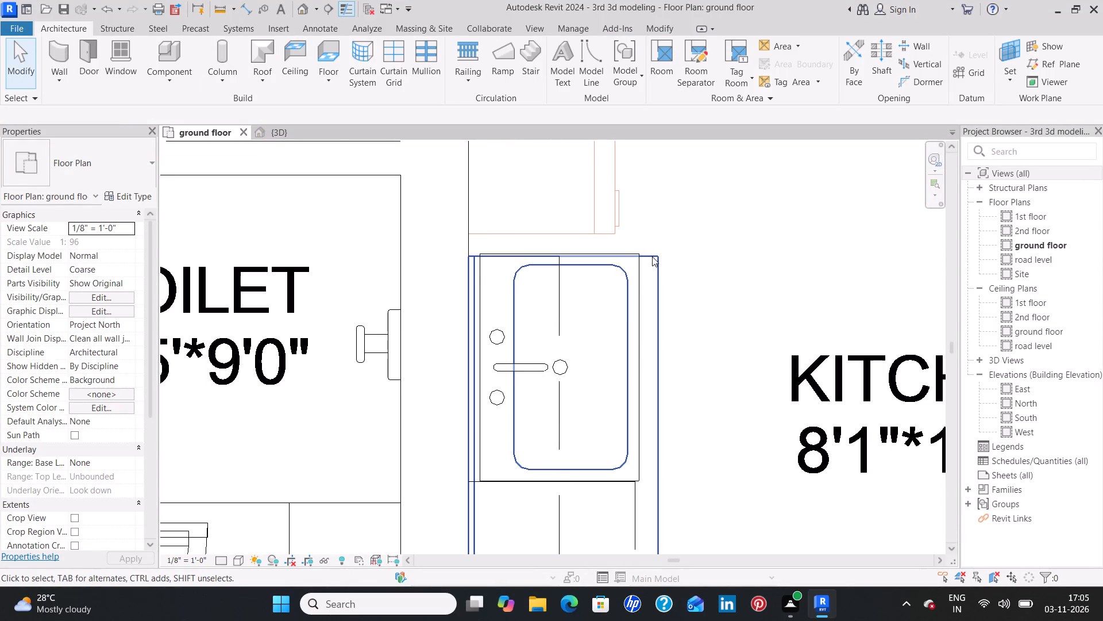
click(652, 256)
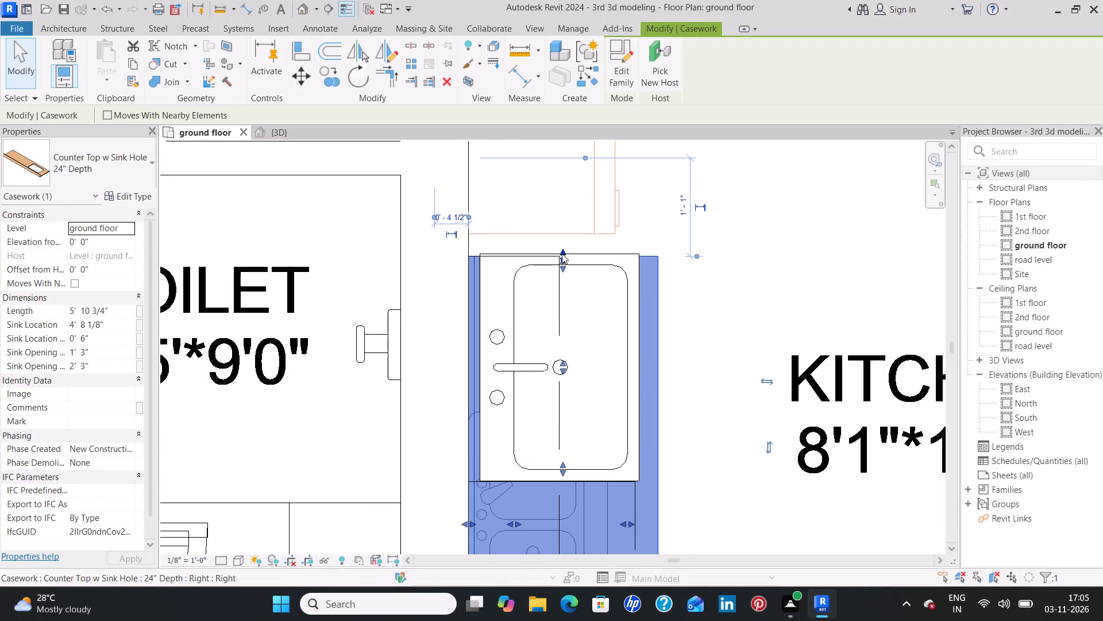
click(562, 253)
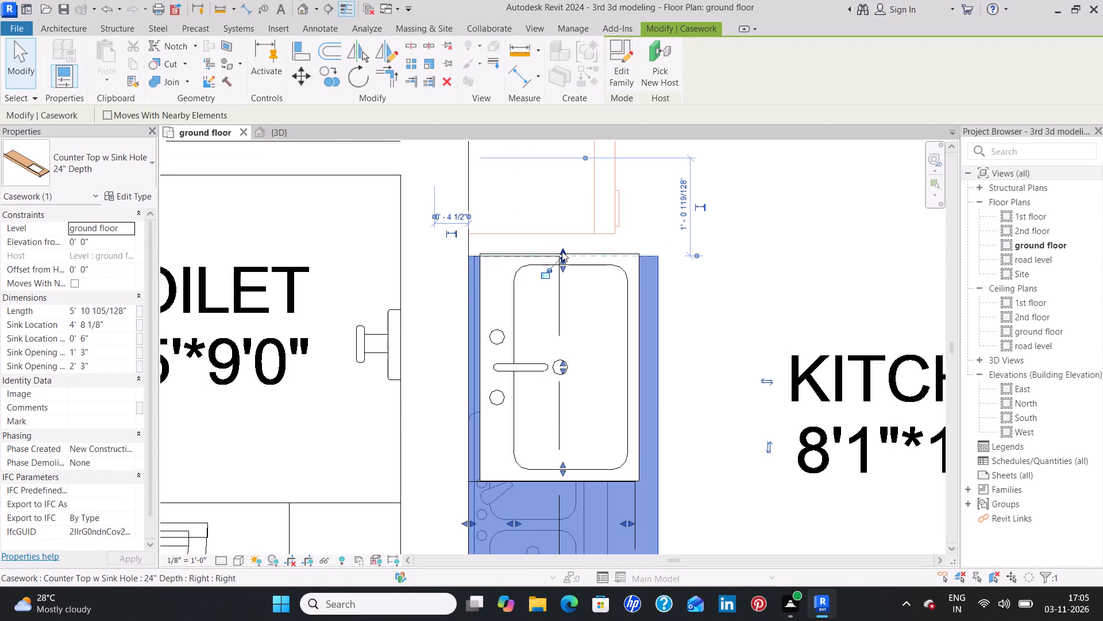
click(562, 251)
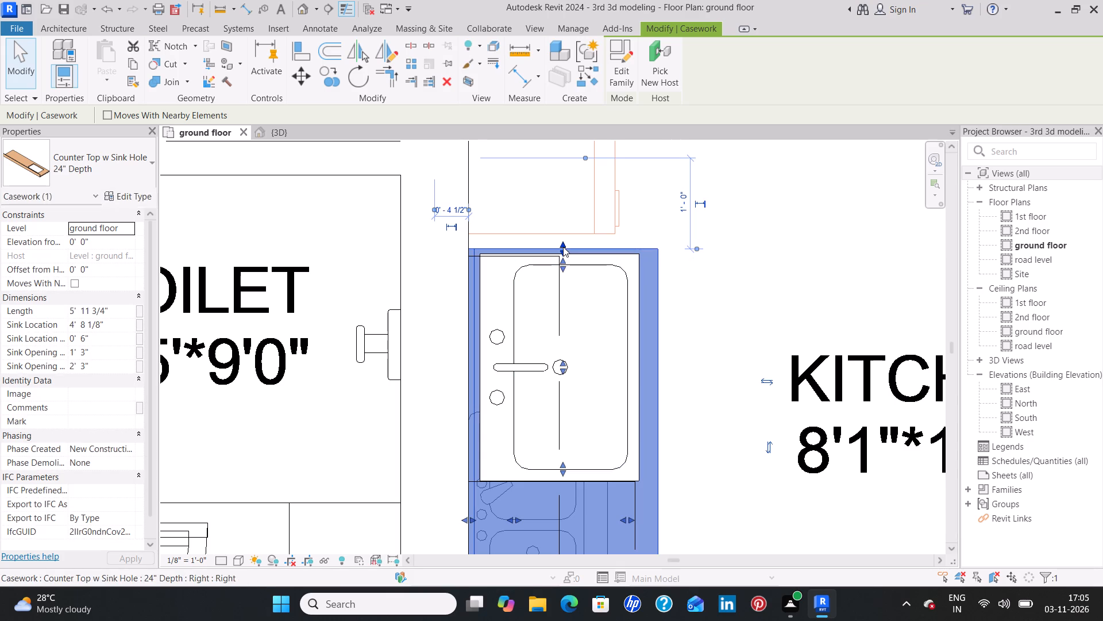
click(761, 328)
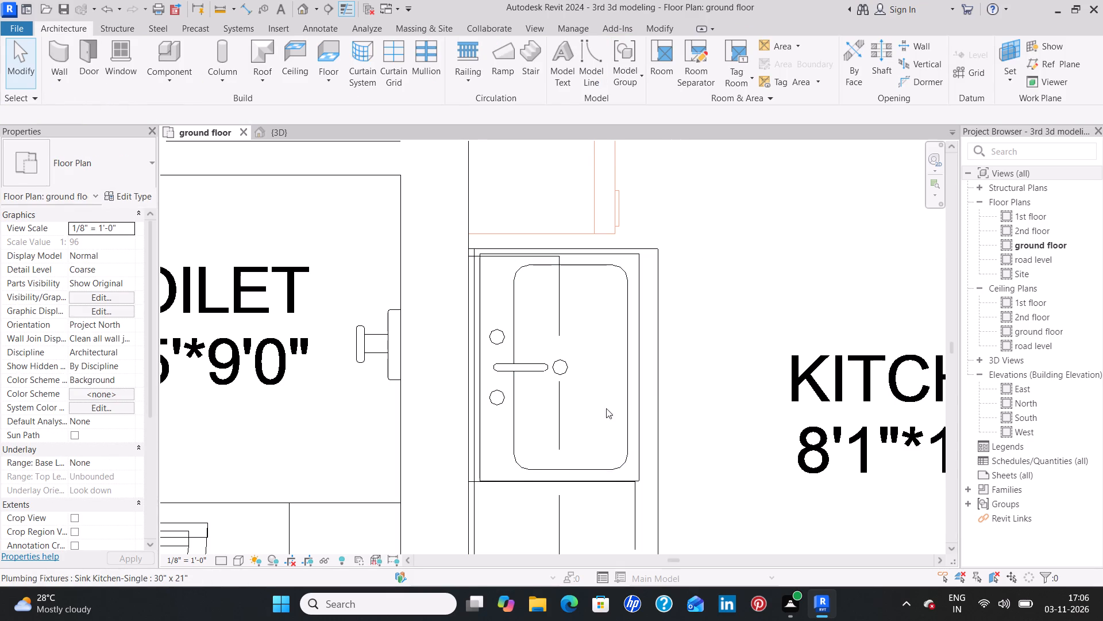
Place a matching 30" x 21" Sink Kitchen-Single over unit 5's counter-top sink hole, rotated so the faucet faces the utility wall.
click(540, 363)
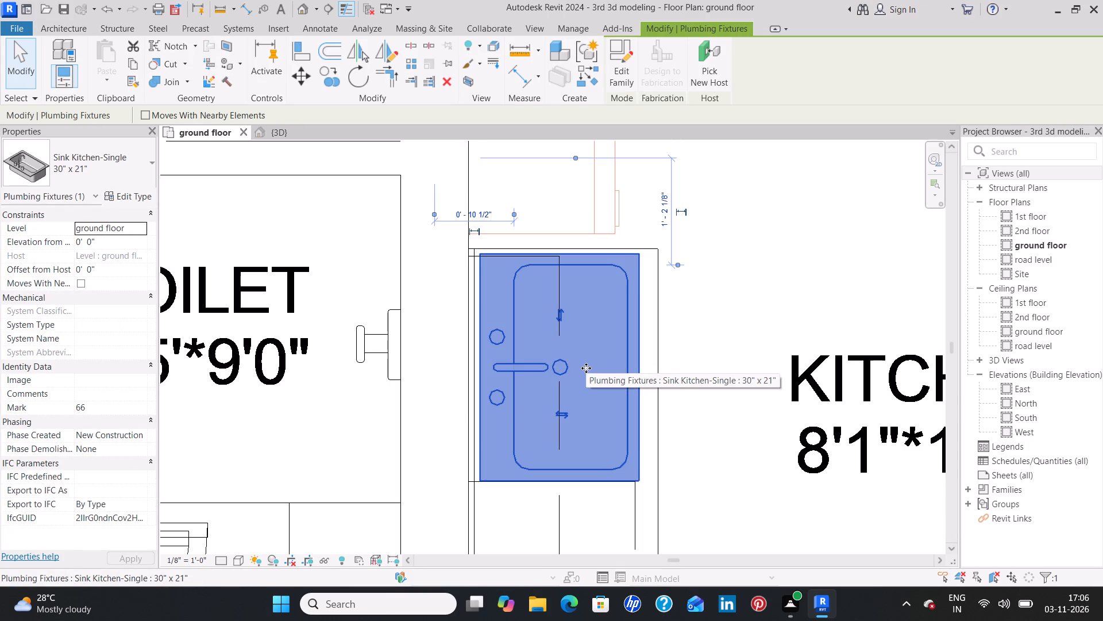
text(cs)
scroll(322, 375, down, 9)
middle_drag(275, 376, 881, 373)
scroll(880, 374, down, 2)
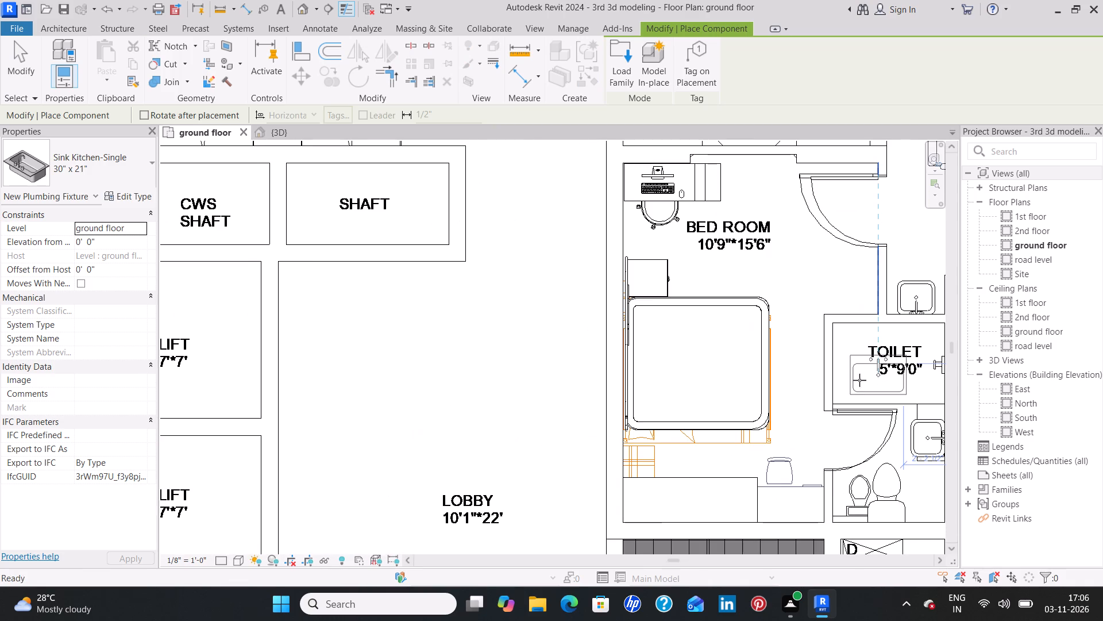
scroll(859, 380, down, 2)
scroll(493, 377, down, 3)
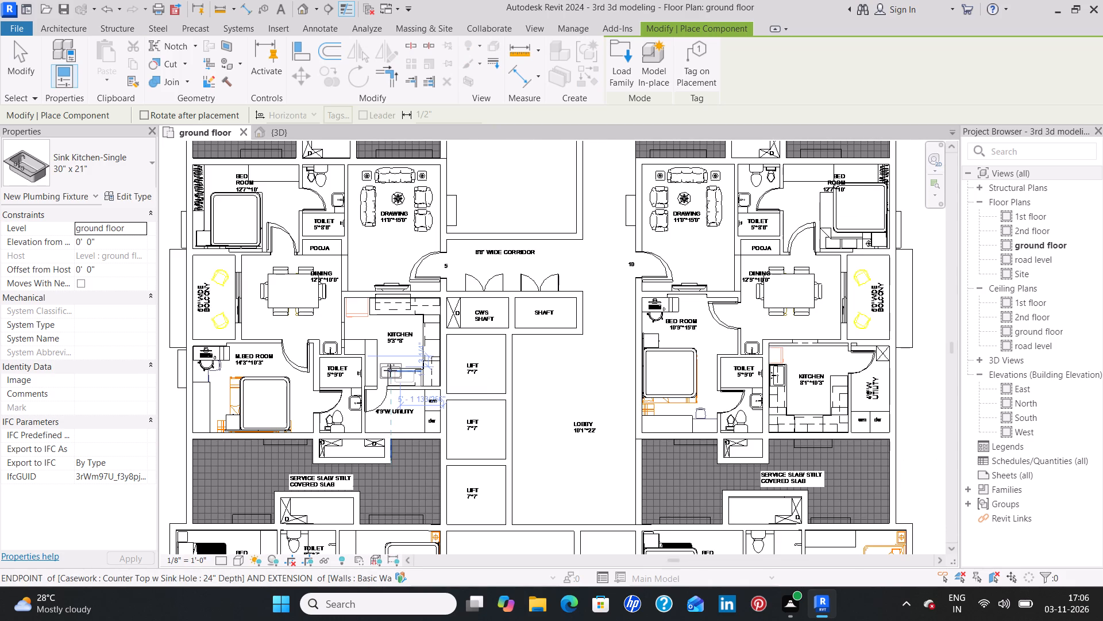
scroll(397, 367, up, 13)
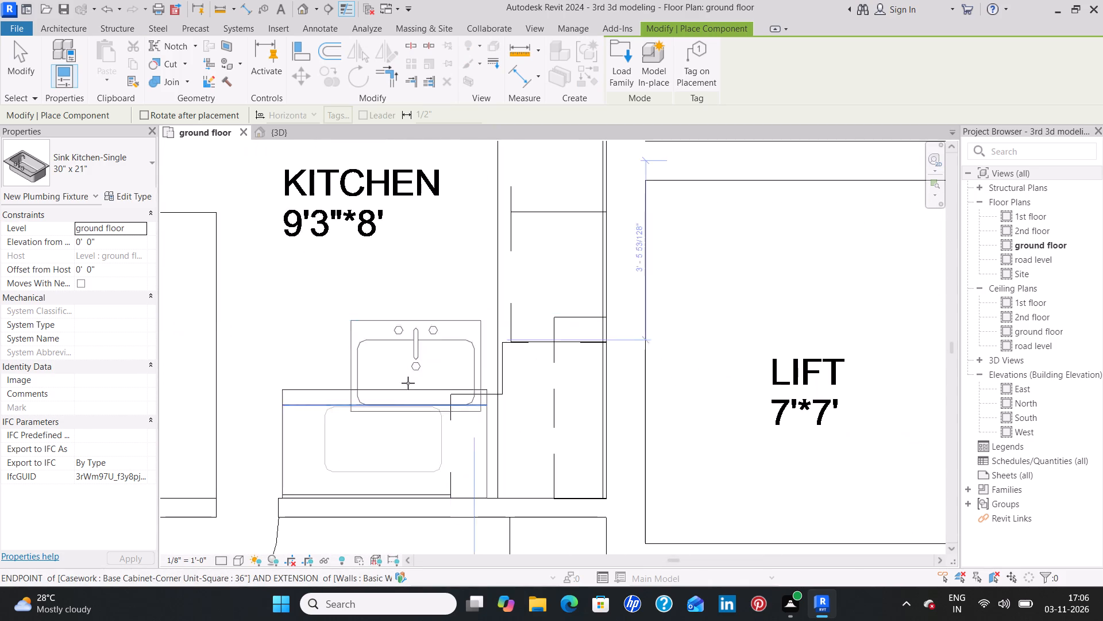
key(space)
key(space)
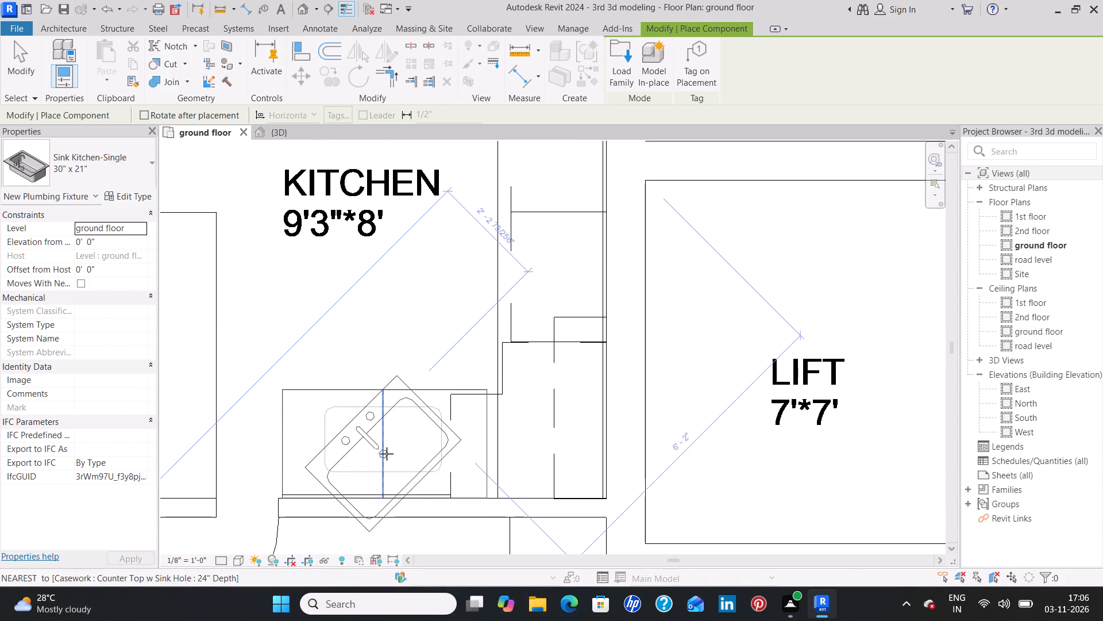
key(space)
key(space)
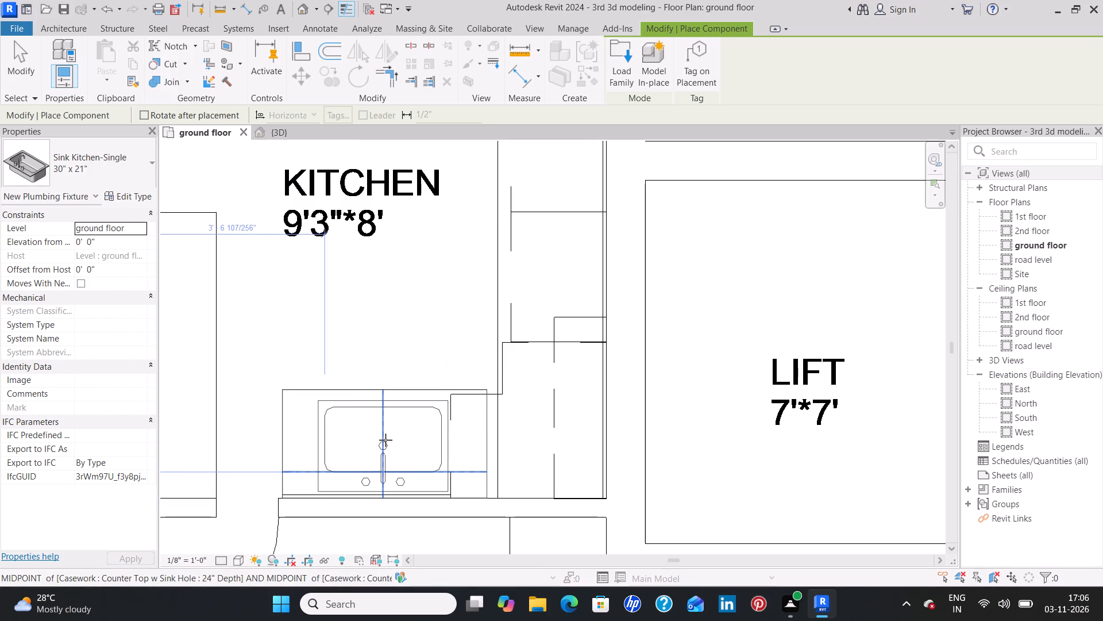
click(385, 440)
Place a 30" x 21" Sink Kitchen-Single over the counter-top sink hole in unit 4's 12'*8' kitchen, faucet toward the utility wall.
scroll(495, 356, down, 4)
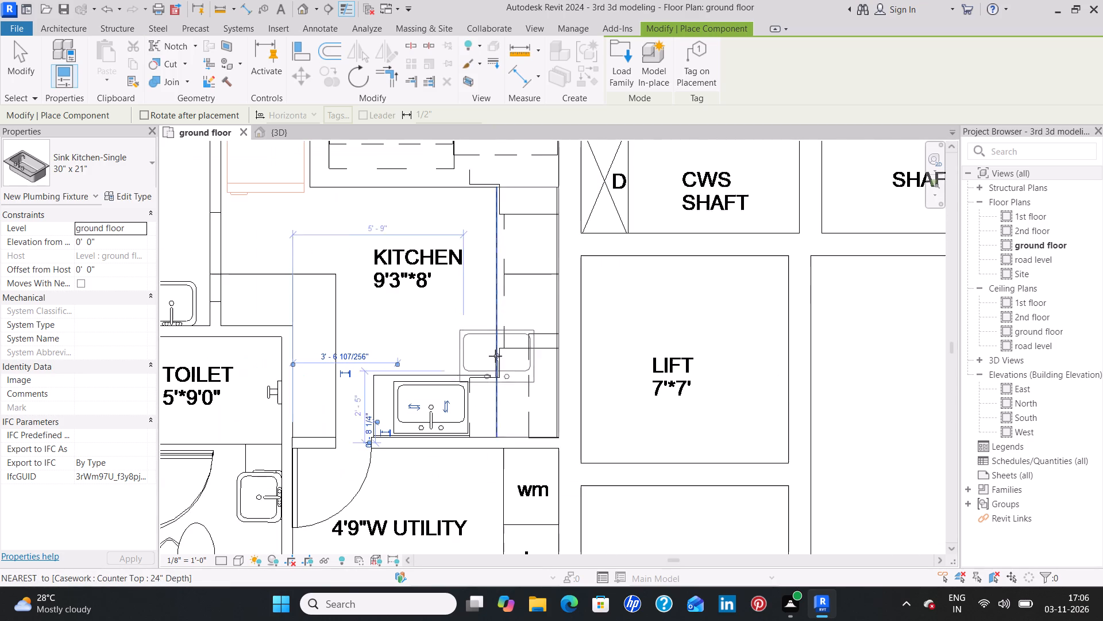
middle_drag(477, 515, 544, 242)
scroll(545, 242, down, 4)
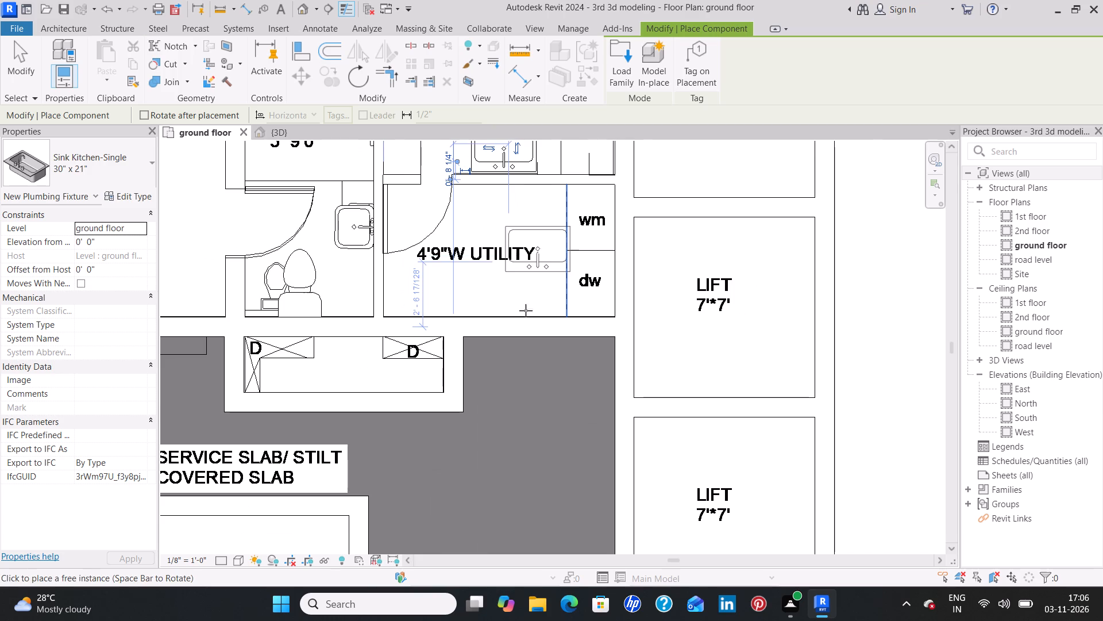
scroll(526, 310, down, 1)
middle_drag(512, 477, 541, 279)
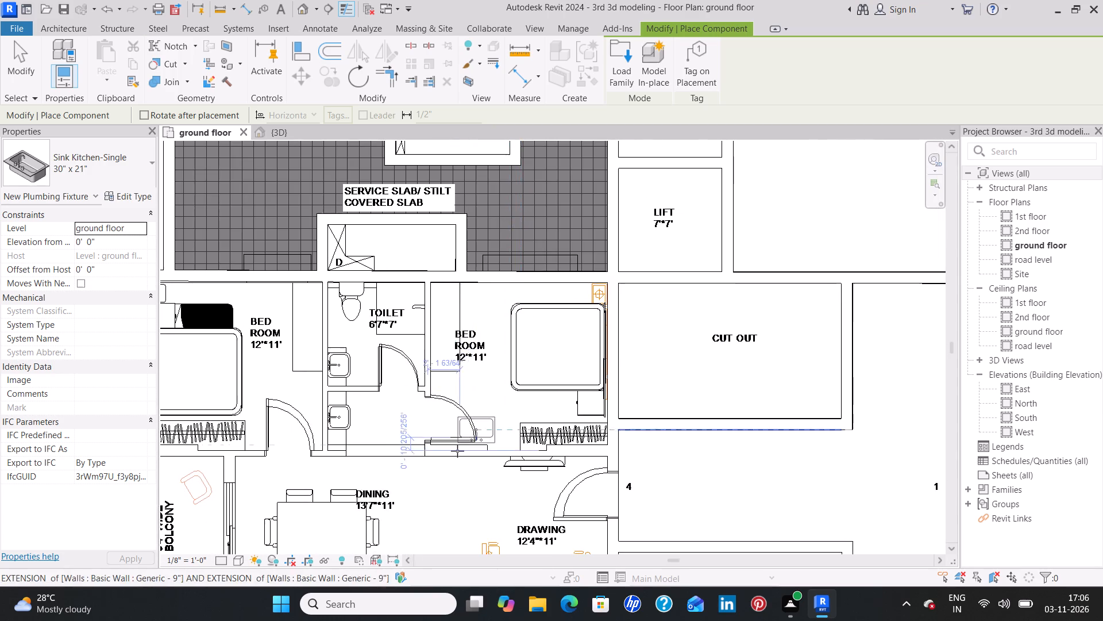
middle_drag(449, 454, 506, 229)
middle_drag(532, 463, 533, 379)
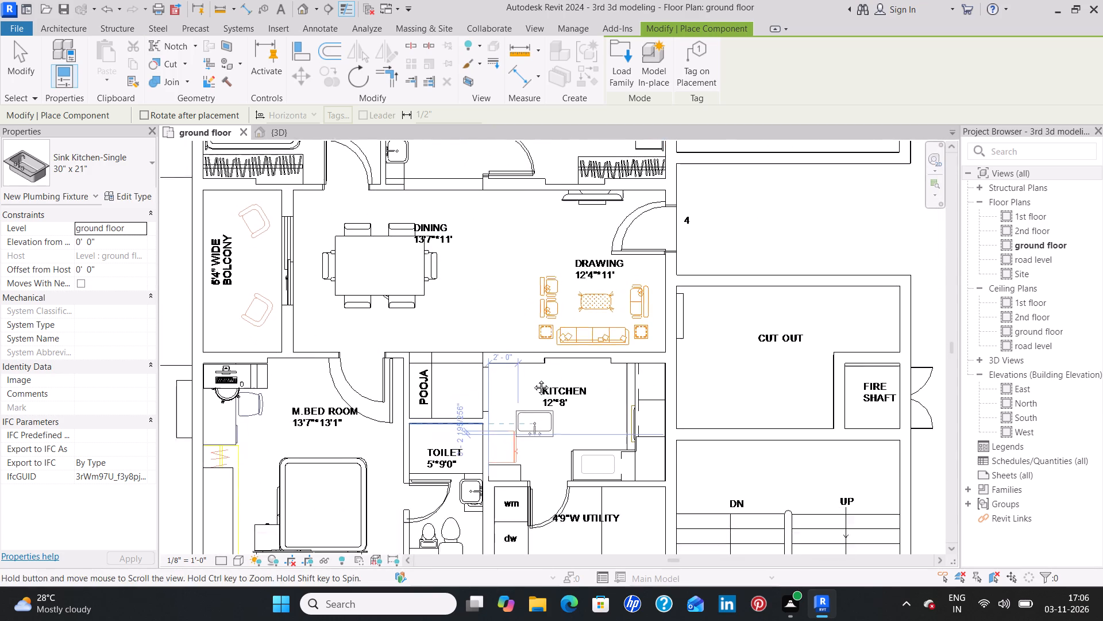
middle_drag(533, 379, 533, 331)
scroll(603, 371, up, 9)
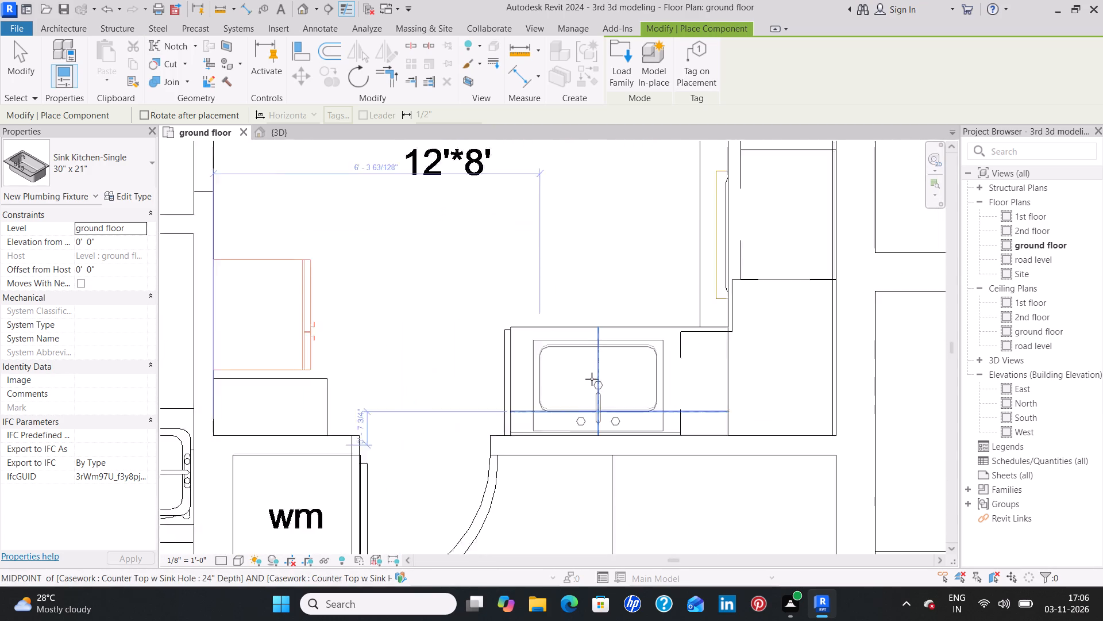
scroll(592, 379, up, 1)
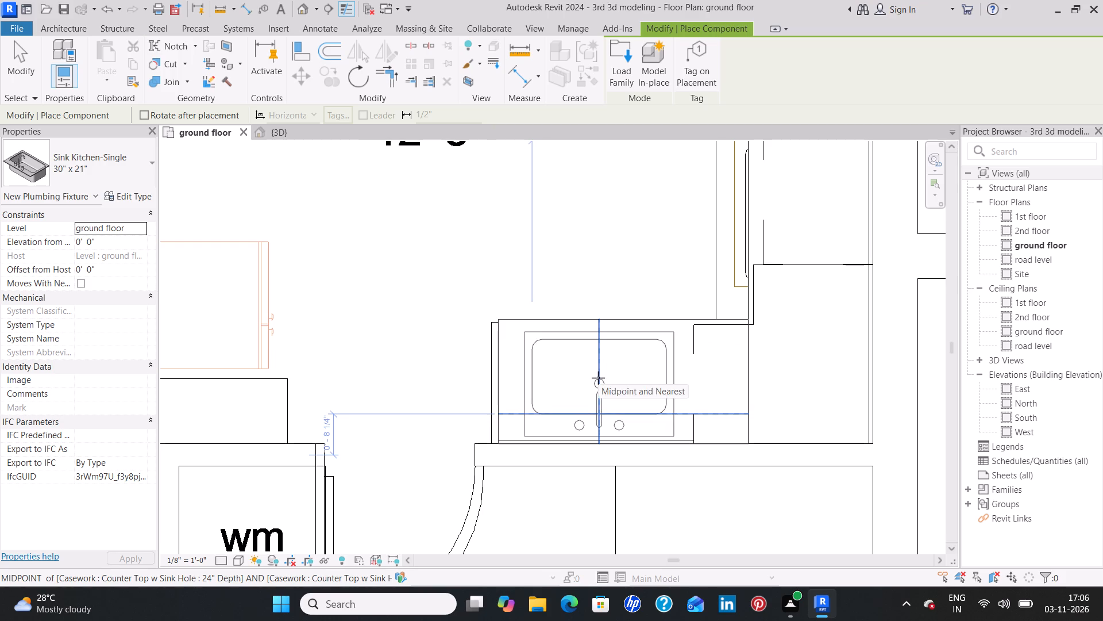
click(598, 378)
Place a 30" x 21" Sink Kitchen-Single on the sink-hole counter top in unit 1's 12'*8' kitchen, faucet toward the utility wall.
scroll(734, 393, down, 9)
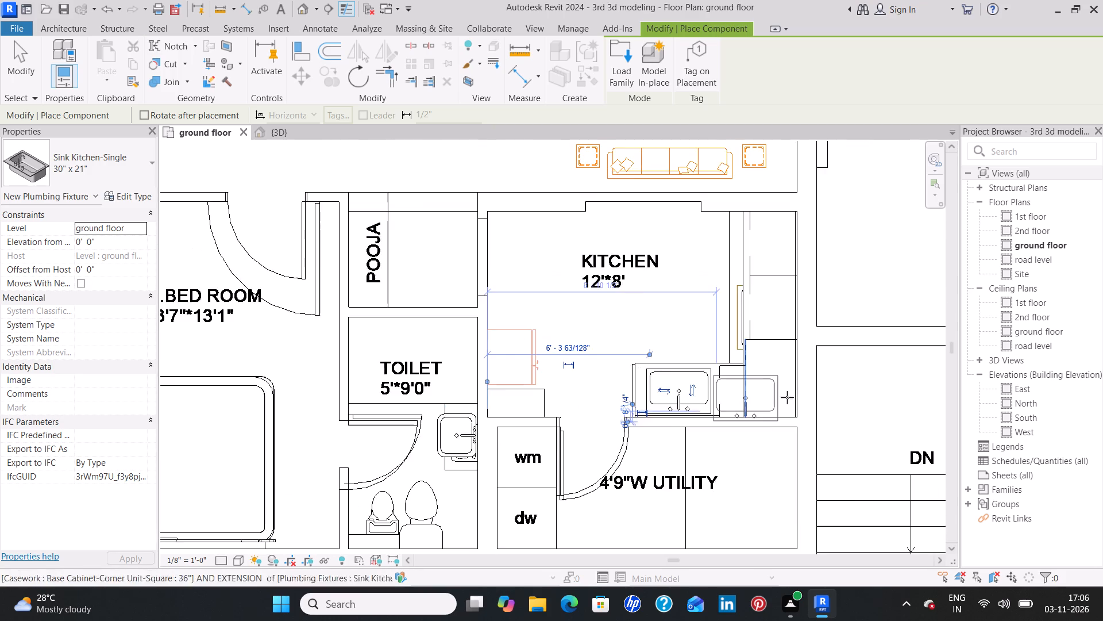
middle_drag(854, 383, 296, 319)
middle_drag(828, 368, 497, 324)
middle_drag(715, 288, 606, 344)
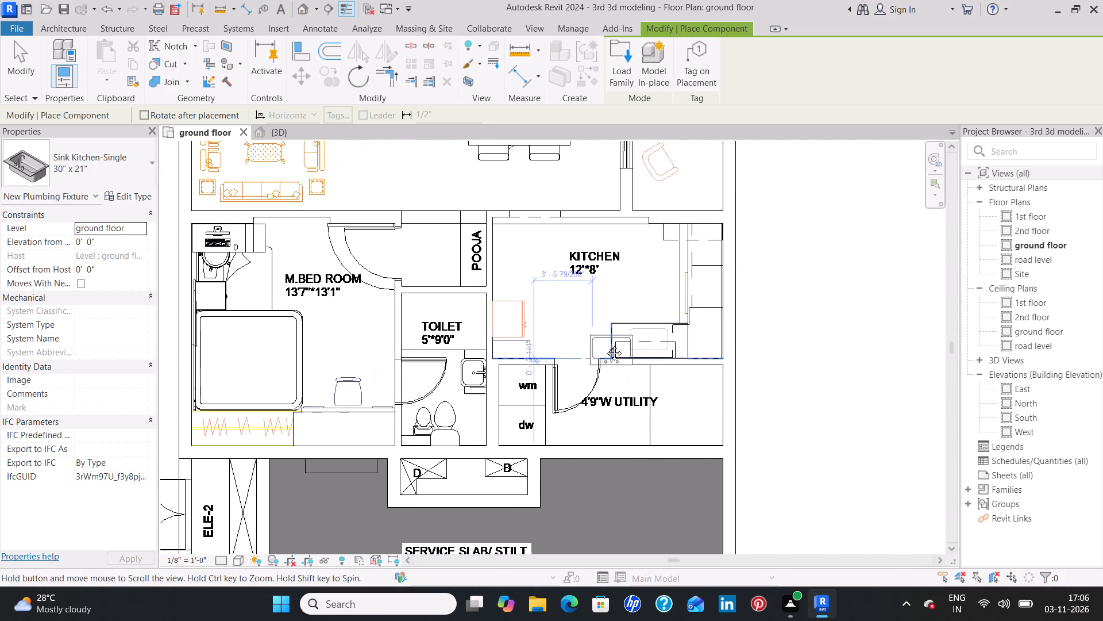
middle_drag(606, 344, 604, 345)
scroll(658, 342, up, 9)
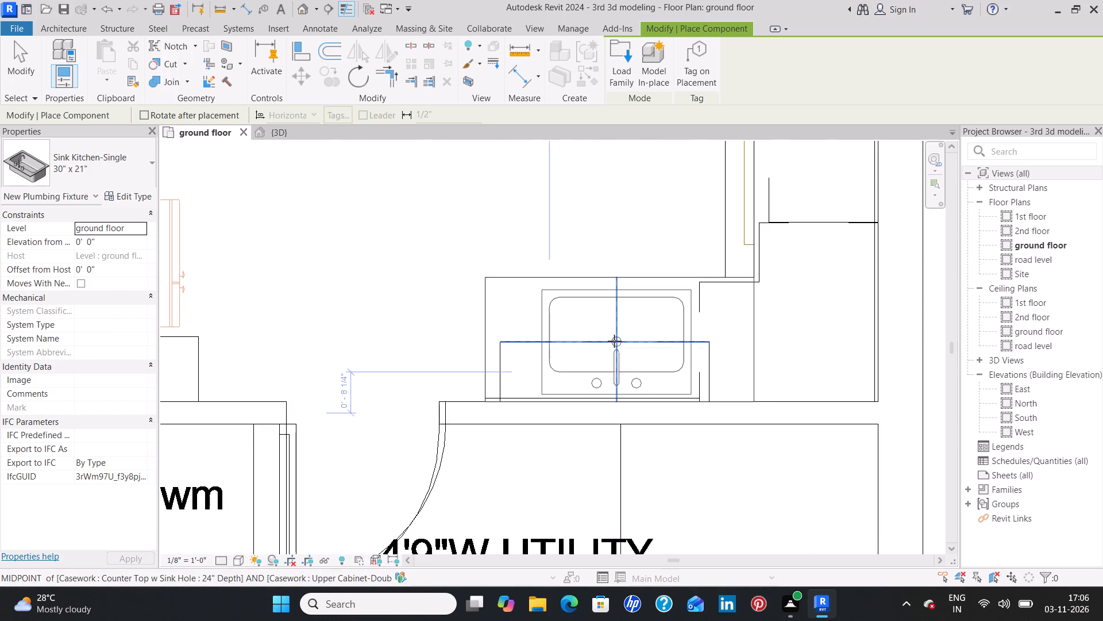
click(614, 341)
Place a 30" x 21" Sink Kitchen-Single on the sink-hole counter top in unit 2's 12'1"*8' kitchen, faucet toward the utility wall.
scroll(565, 387, down, 4)
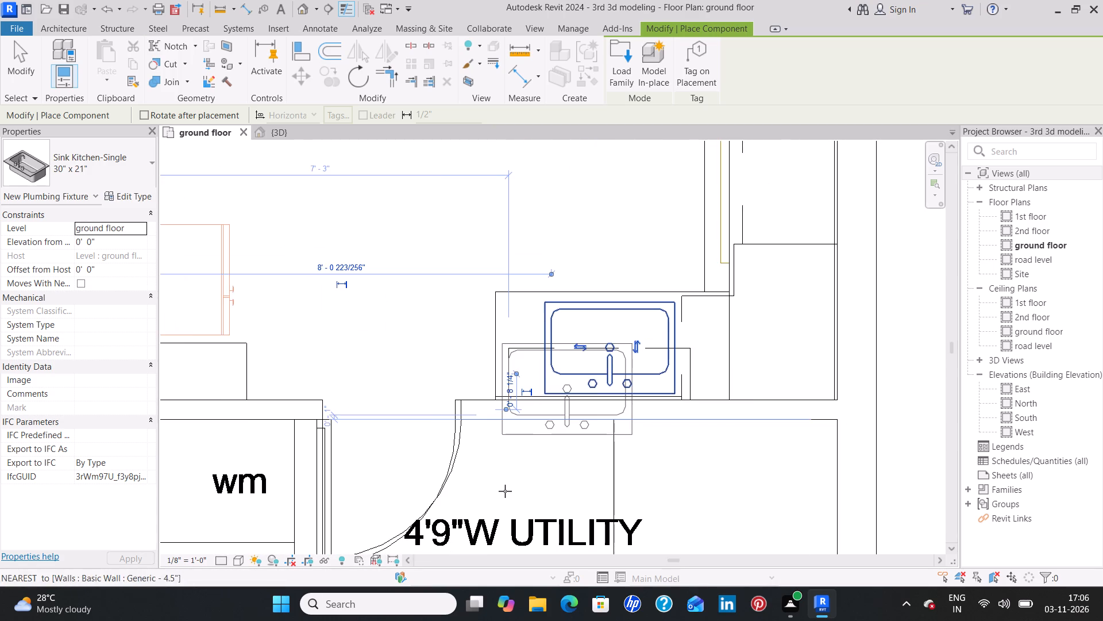
middle_drag(508, 497, 647, 131)
scroll(542, 364, down, 6)
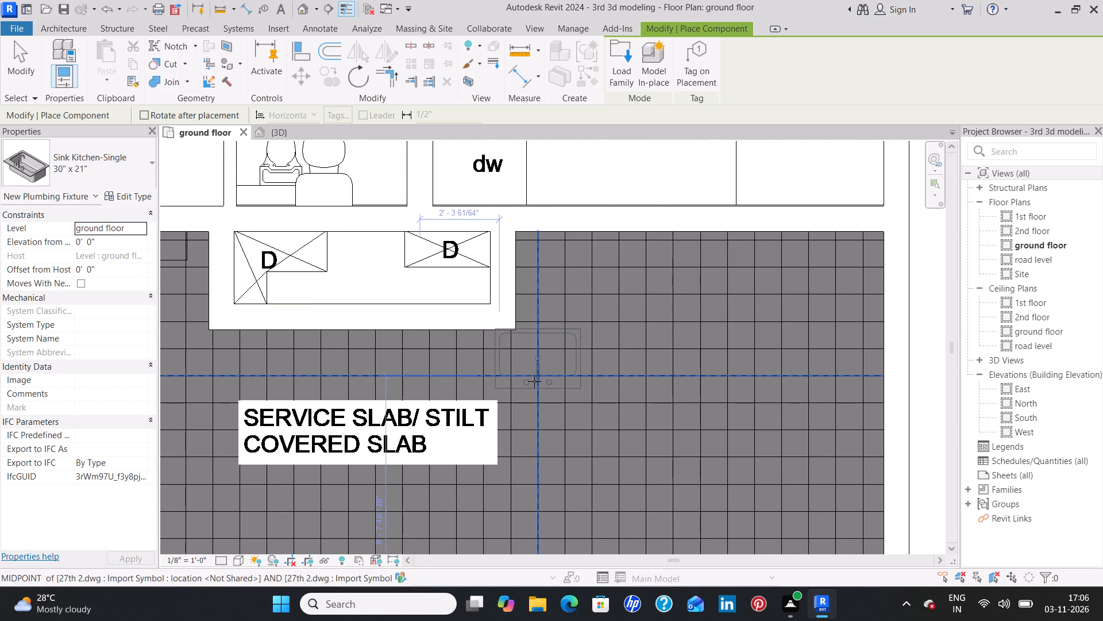
scroll(534, 381, down, 4)
middle_drag(519, 475, 543, 202)
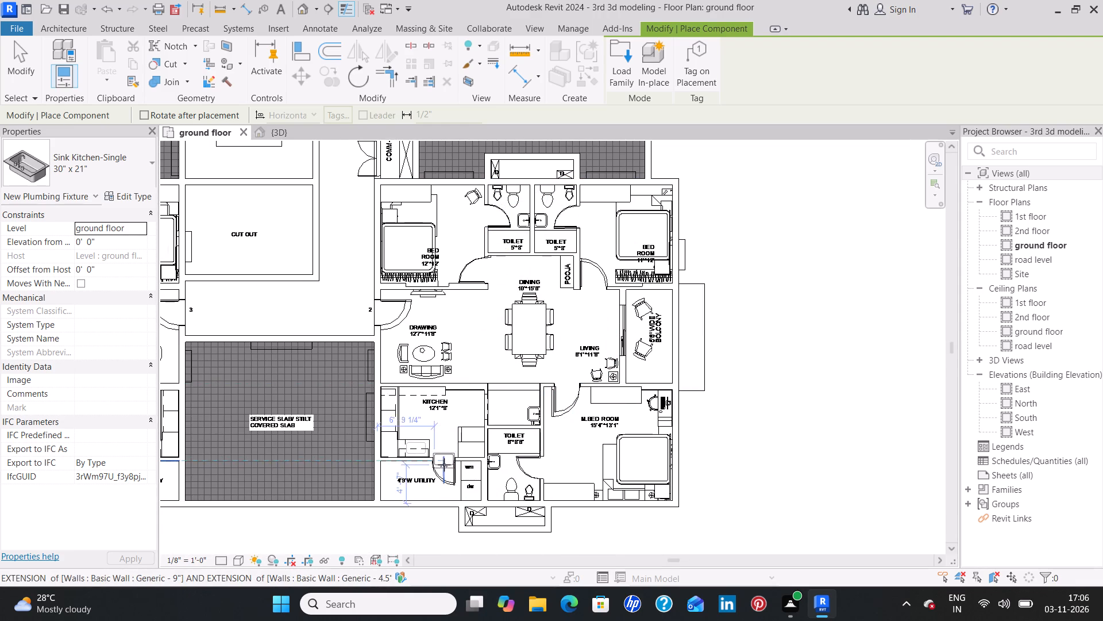
scroll(431, 455, up, 12)
middle_drag(430, 432, 595, 383)
scroll(531, 384, up, 6)
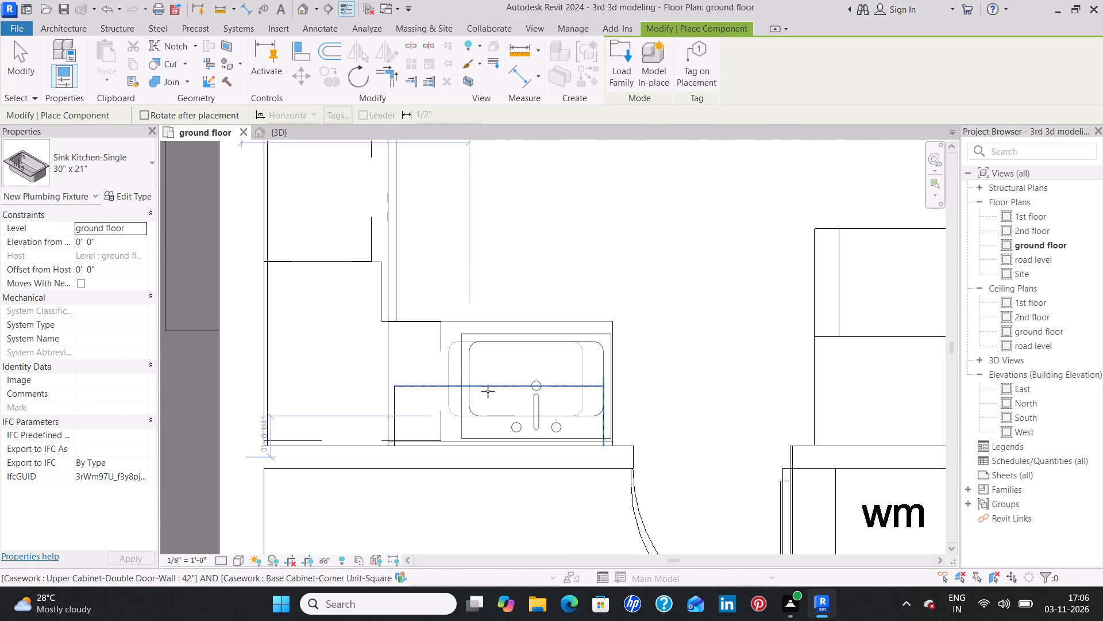
scroll(487, 389, up, 1)
click(515, 382)
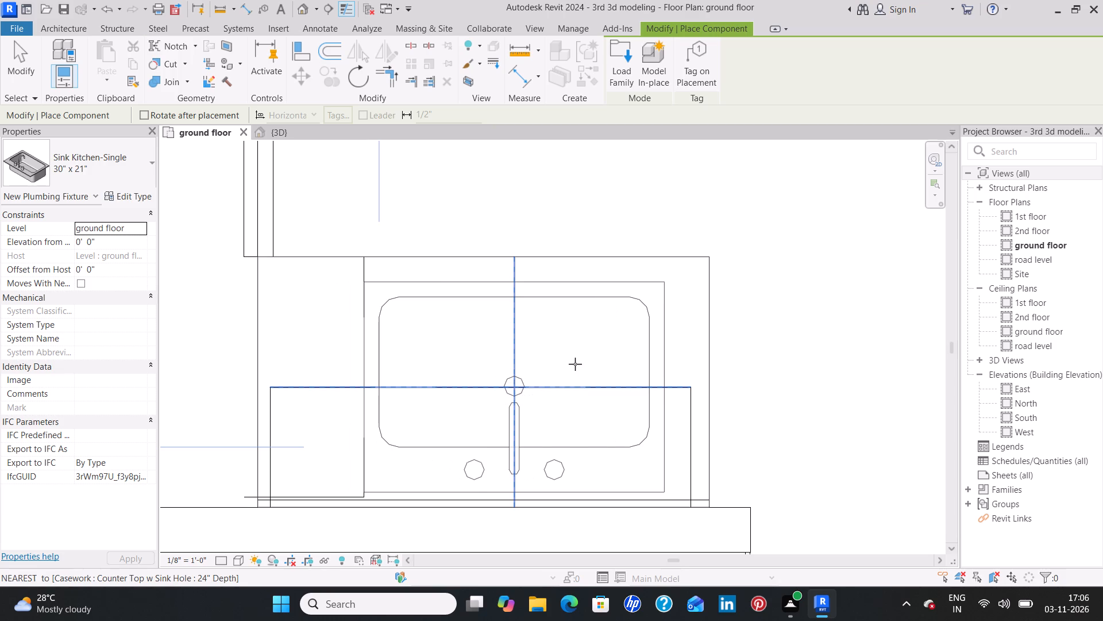
Place a 30" x 21" Sink Kitchen-Single on the sink-hole counter top in unit 3's 12'1"*8' kitchen, faucet toward the utility wall.
scroll(592, 352, down, 8)
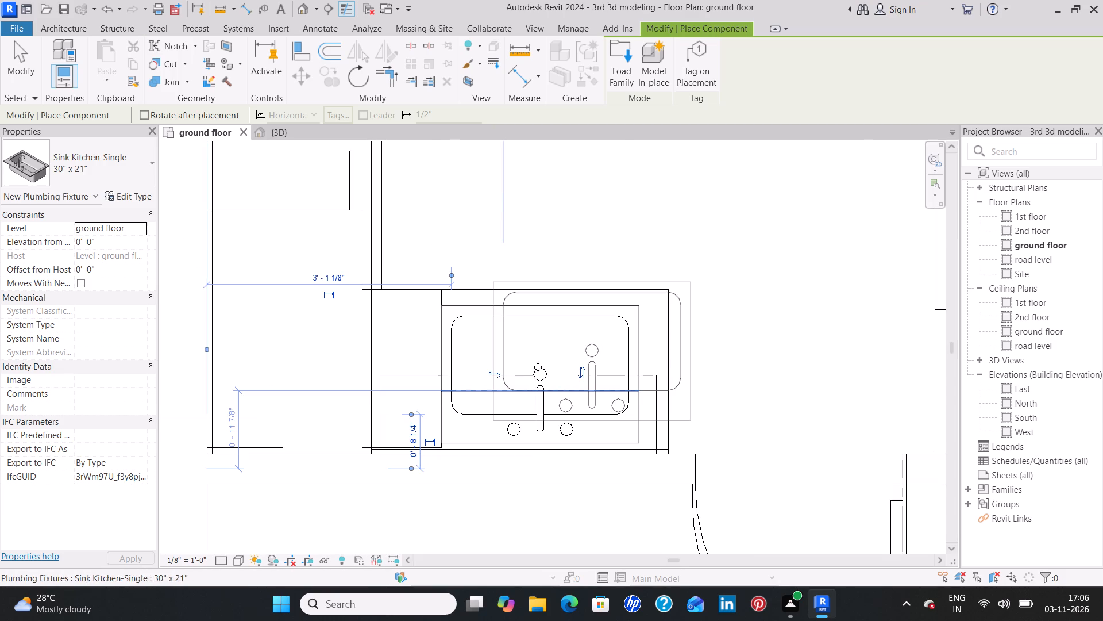
scroll(534, 367, down, 4)
middle_drag(523, 339, 850, 254)
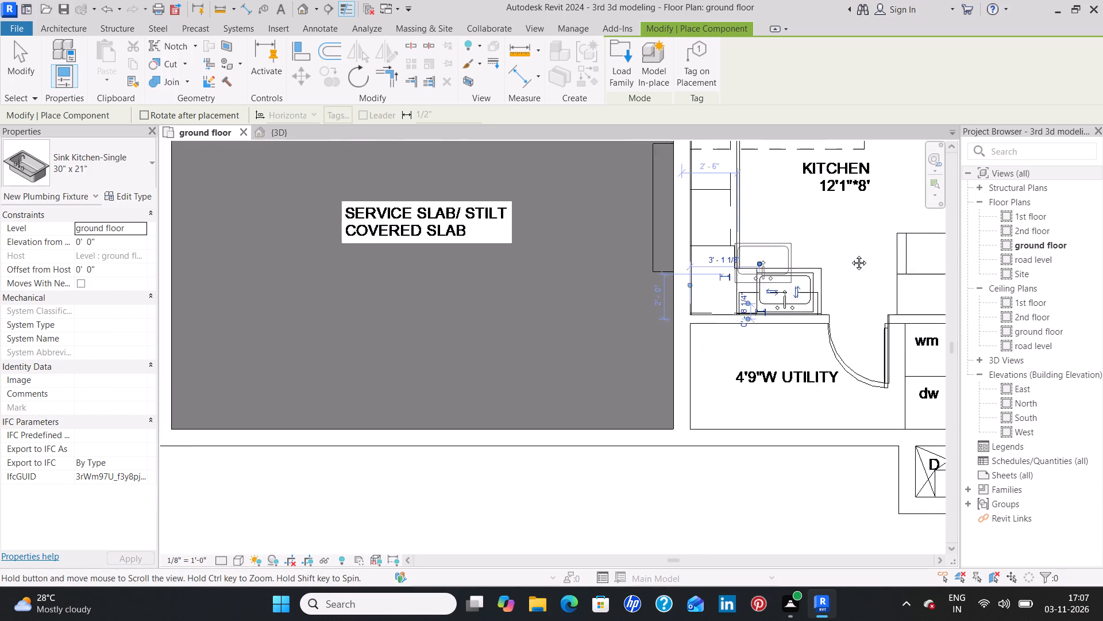
middle_drag(850, 254, 984, 260)
middle_drag(542, 372, 752, 329)
scroll(722, 330, down, 1)
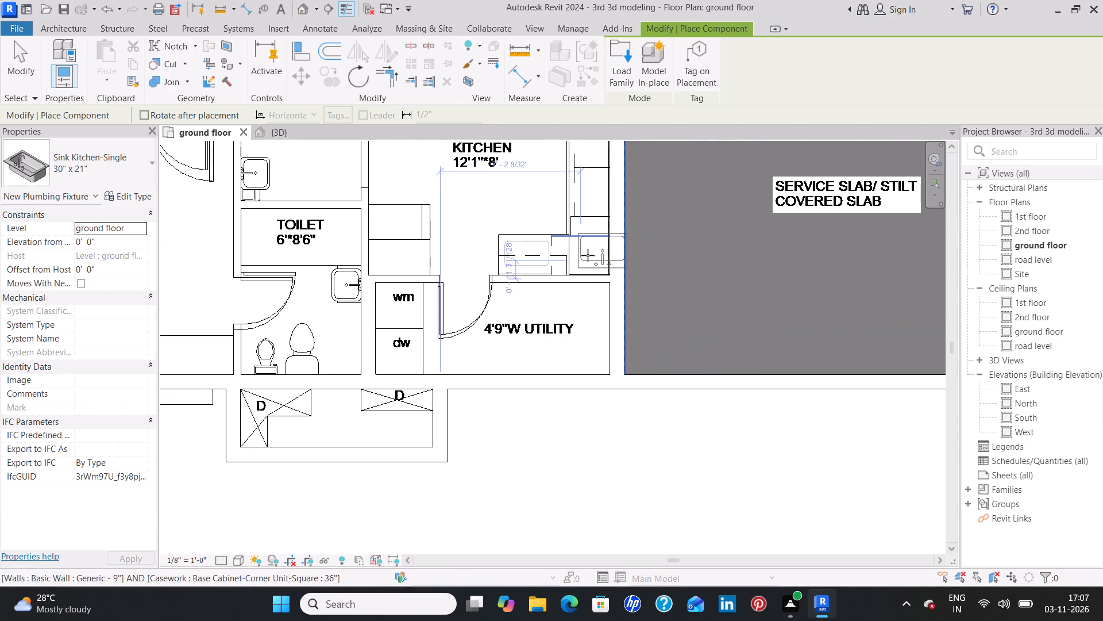
scroll(552, 262, up, 8)
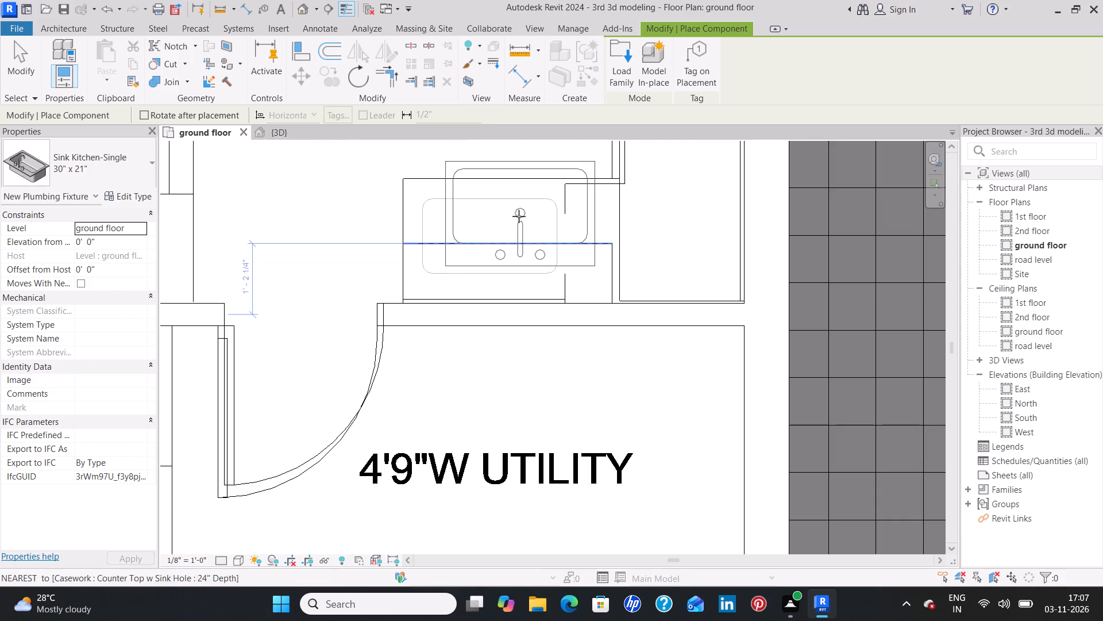
middle_drag(520, 216, 631, 313)
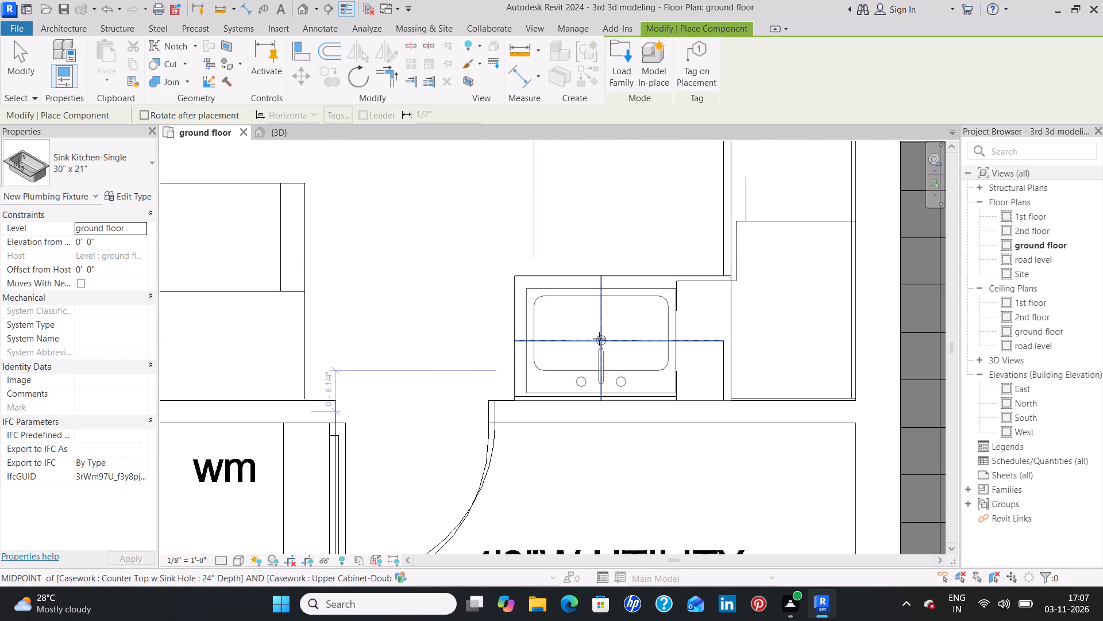
click(599, 339)
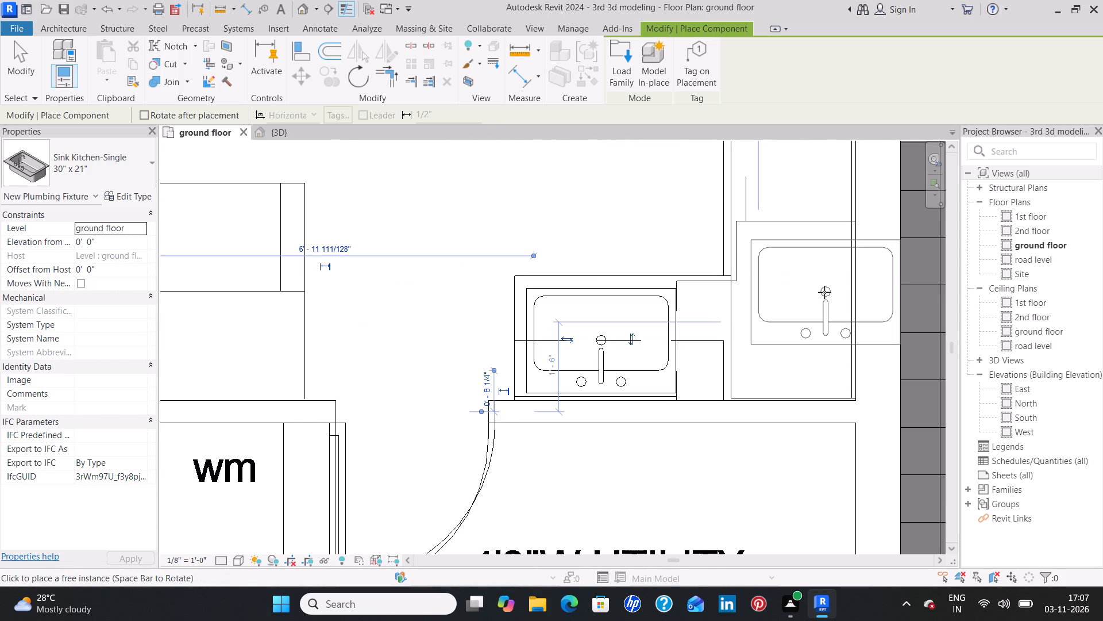
key(Escape)
key(Escape)
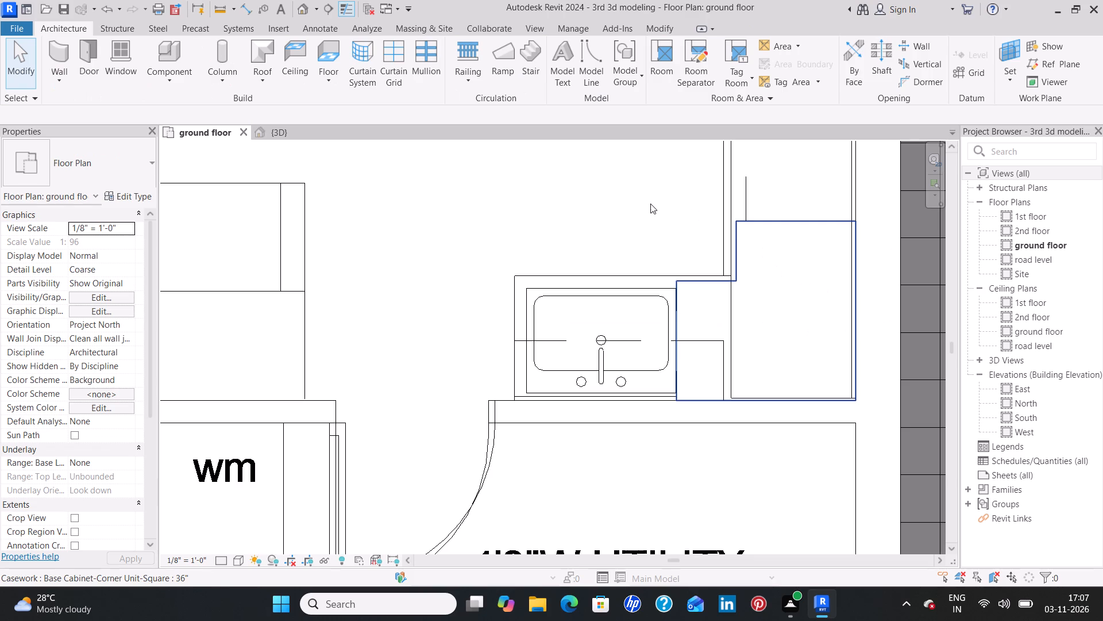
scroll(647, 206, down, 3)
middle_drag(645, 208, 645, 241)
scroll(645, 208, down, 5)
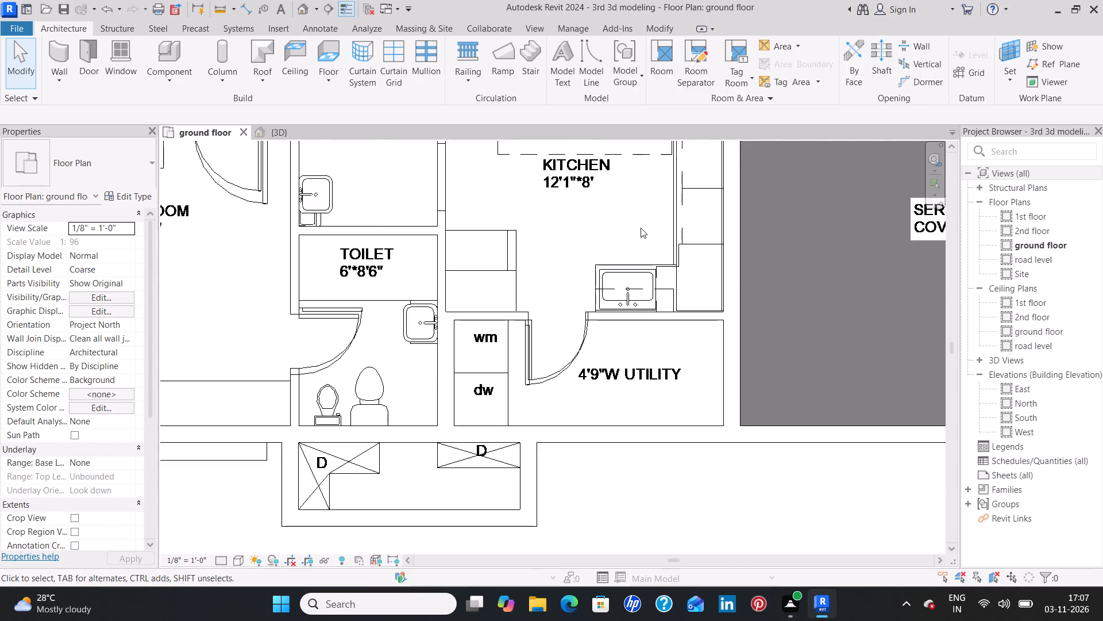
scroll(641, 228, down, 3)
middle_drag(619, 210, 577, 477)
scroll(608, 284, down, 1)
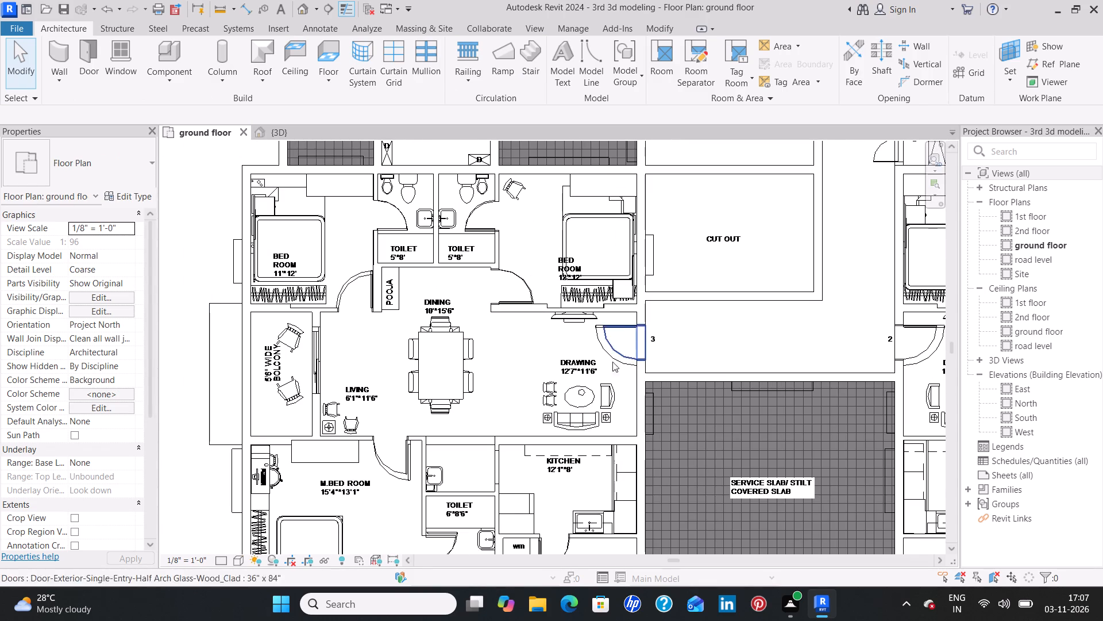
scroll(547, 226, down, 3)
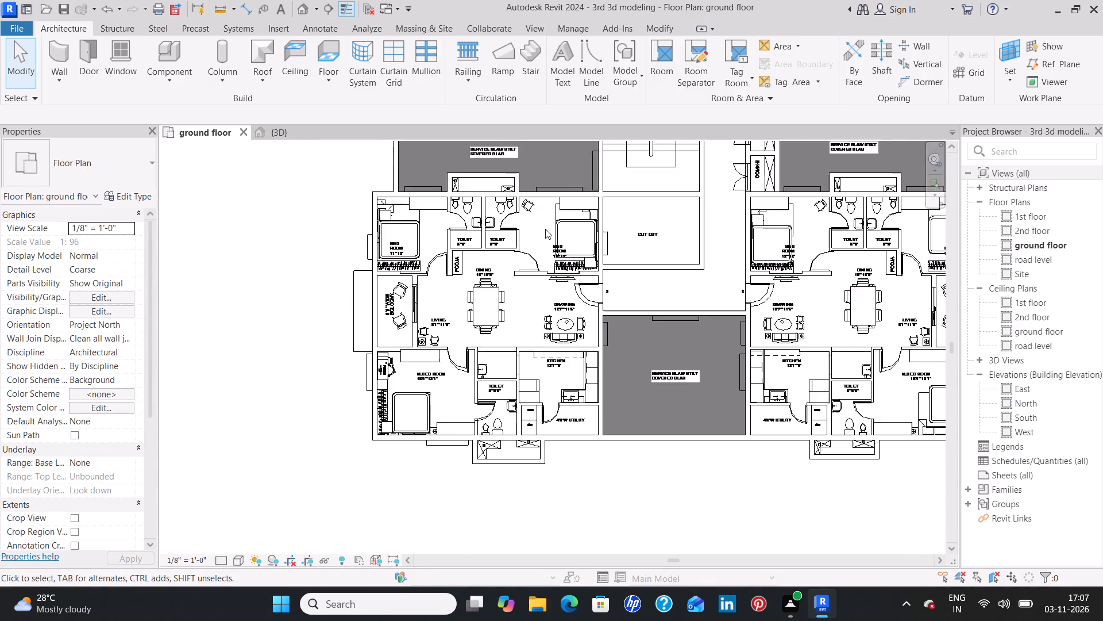
Copy unit 7's built-in refrigerator, washer and dw appliance together into unit 8's kitchen and utility, aligned with the utility's outer wall.
scroll(545, 229, down, 5)
middle_drag(643, 181, 634, 581)
scroll(643, 181, down, 1)
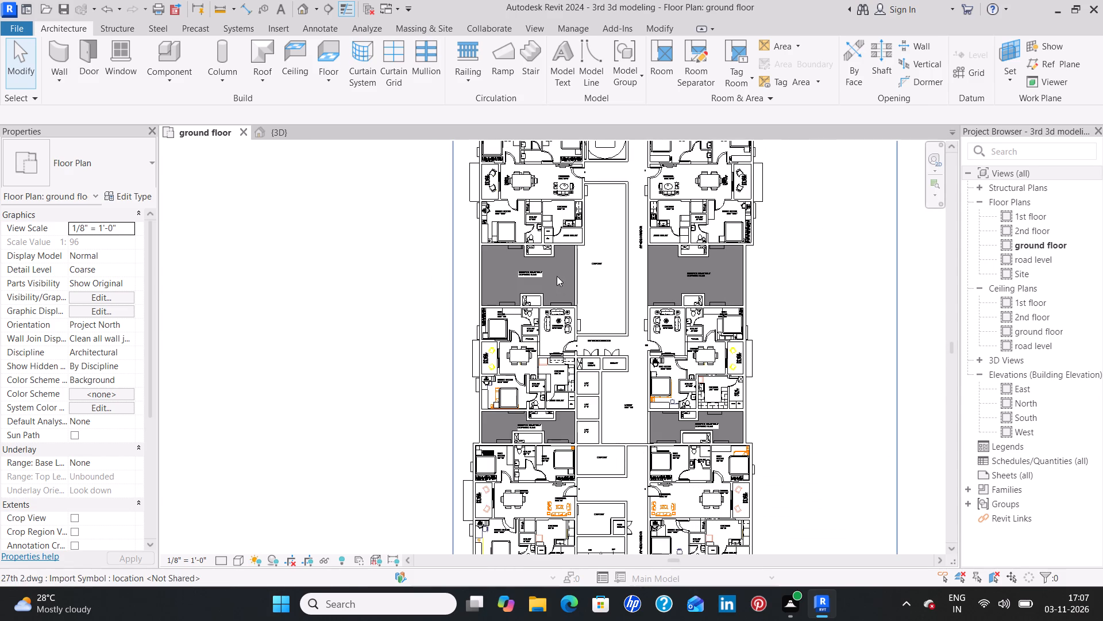
middle_drag(570, 266, 549, 542)
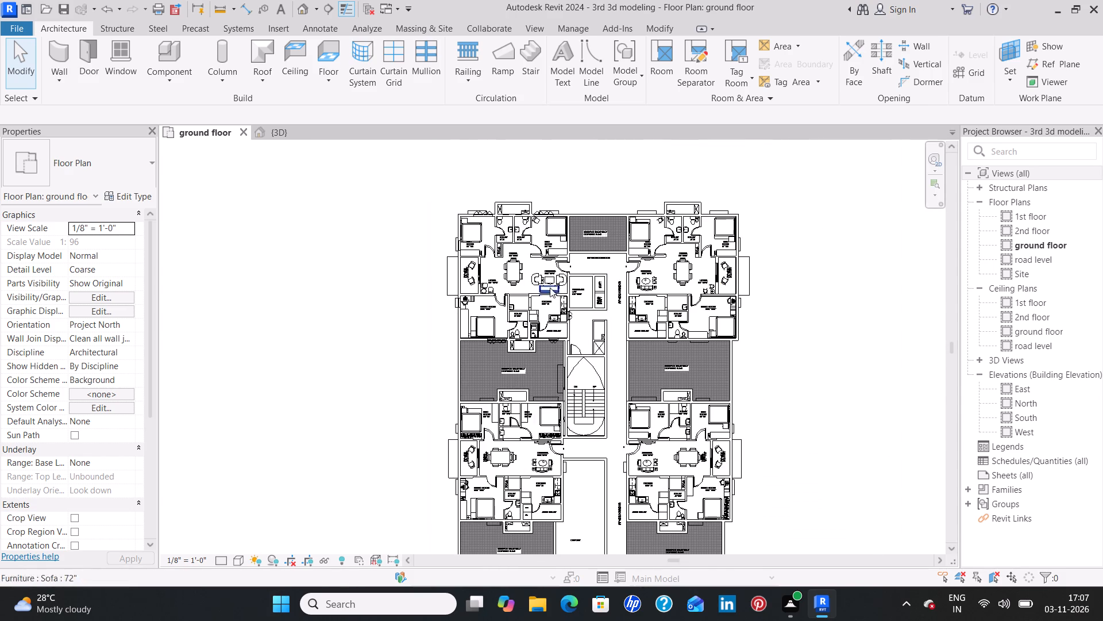
scroll(557, 299, up, 12)
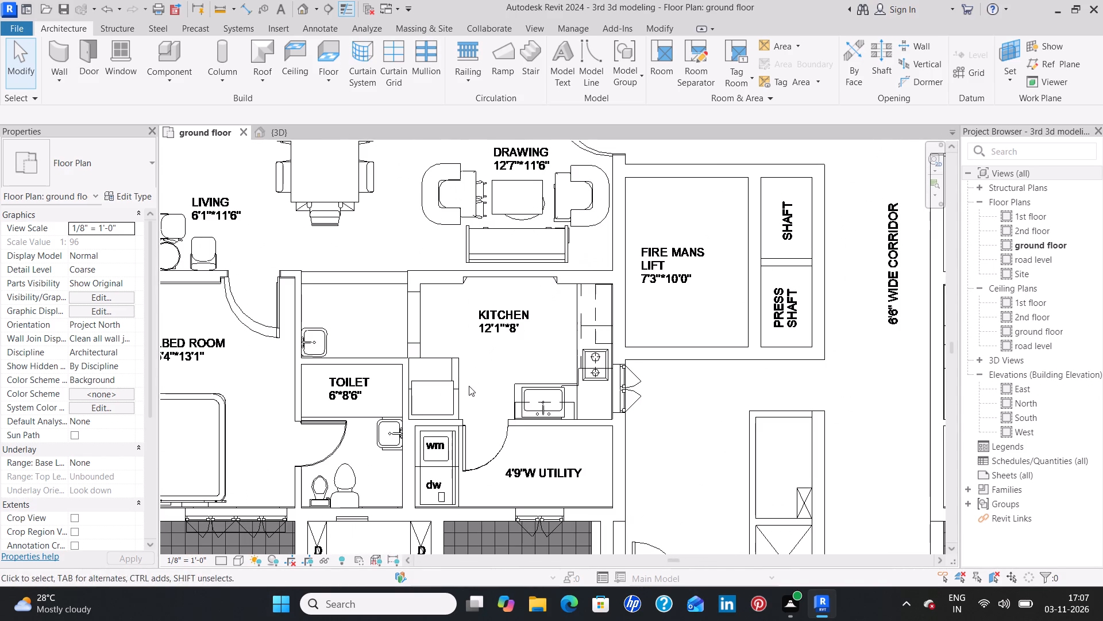
middle_drag(469, 386, 515, 333)
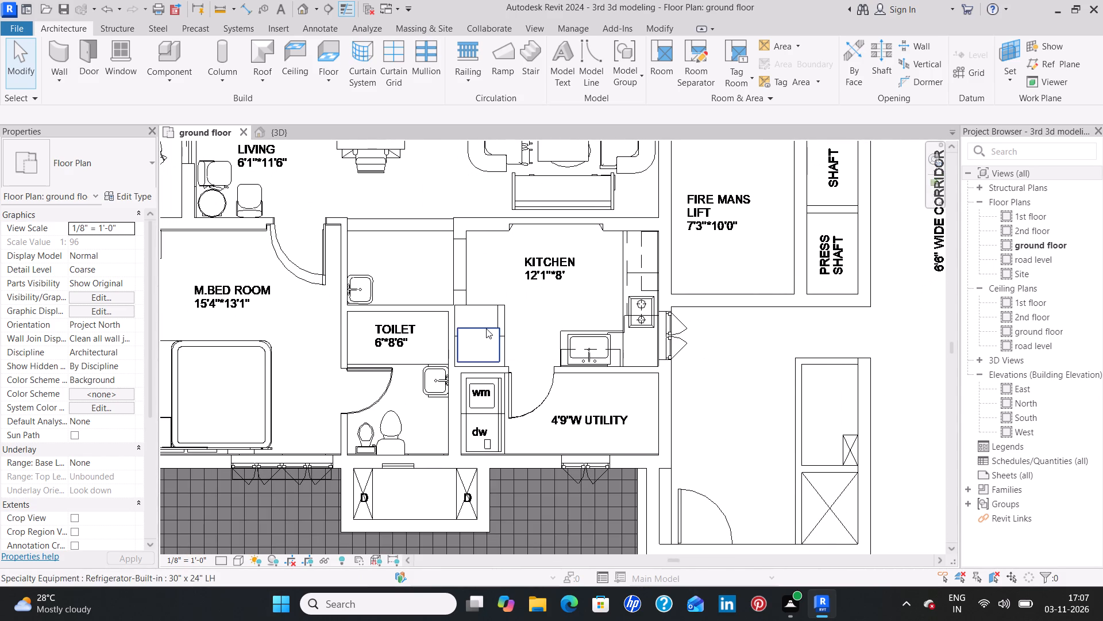
click(486, 328)
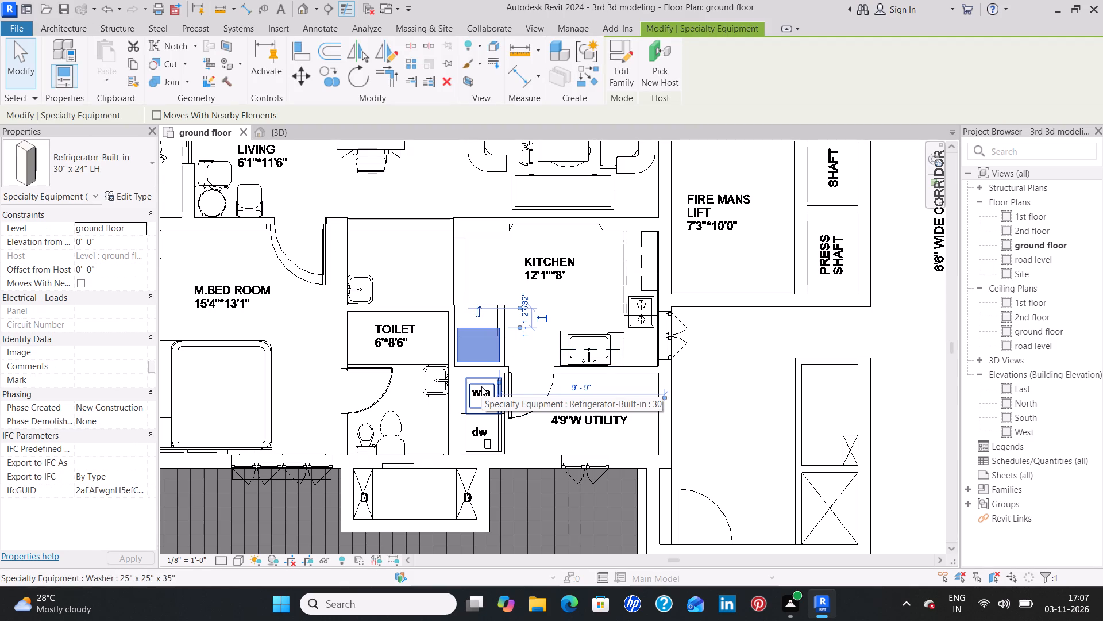
ctrl+click(482, 386)
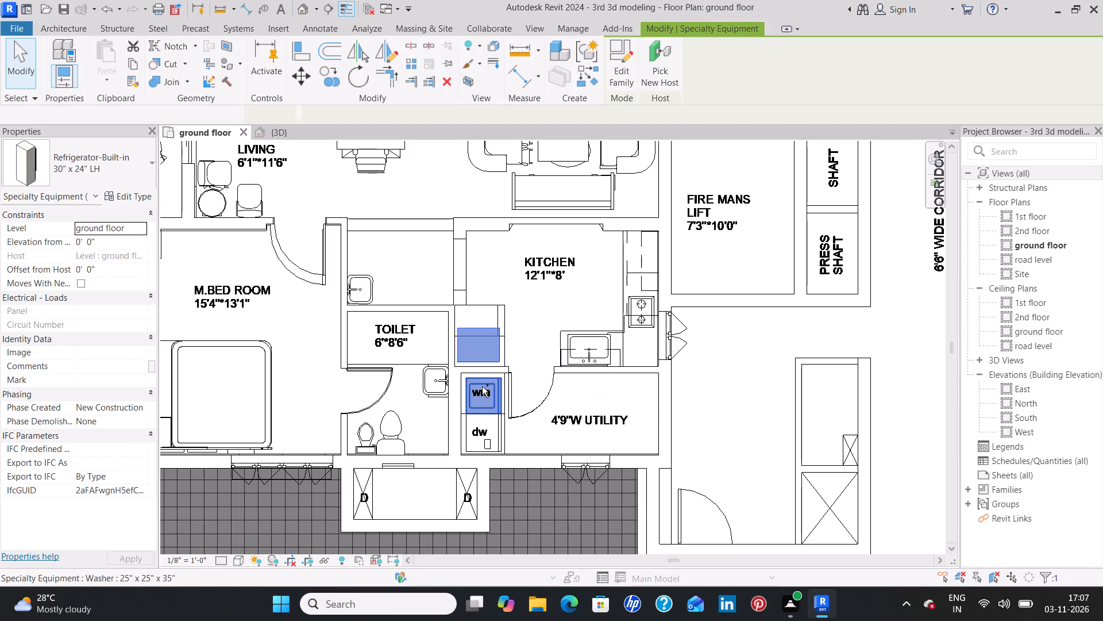
ctrl+click(499, 432)
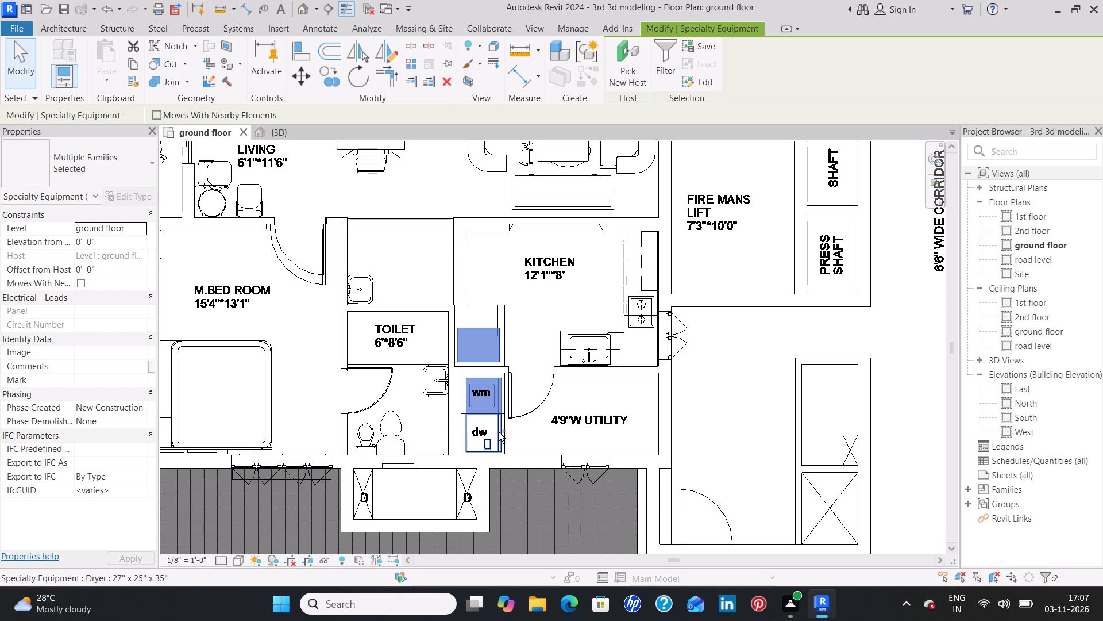
click(338, 80)
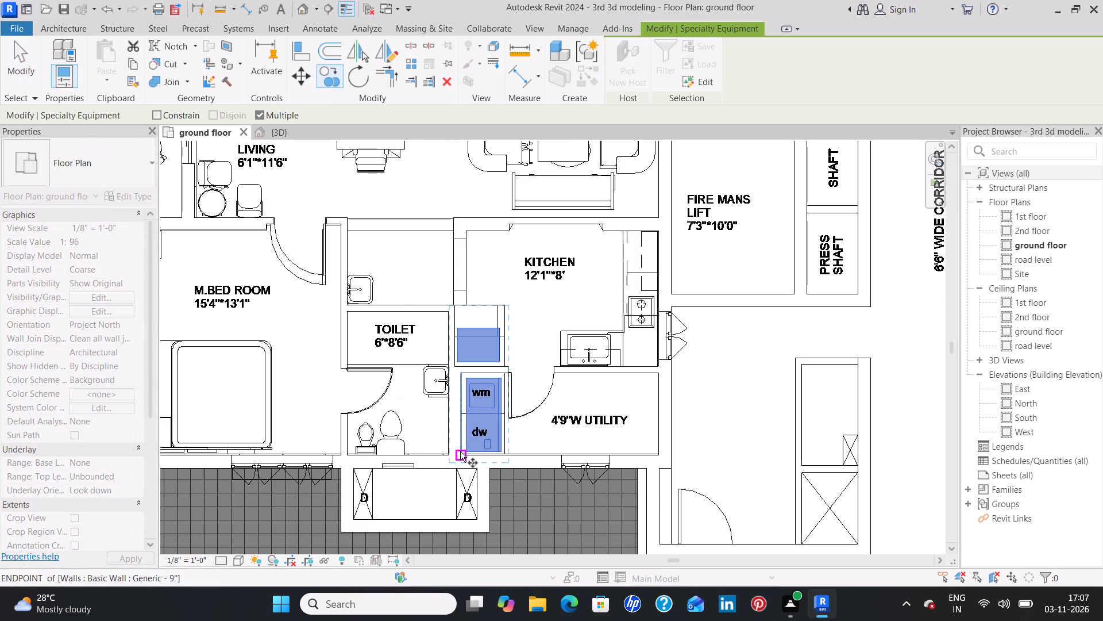
click(460, 451)
scroll(680, 368, down, 2)
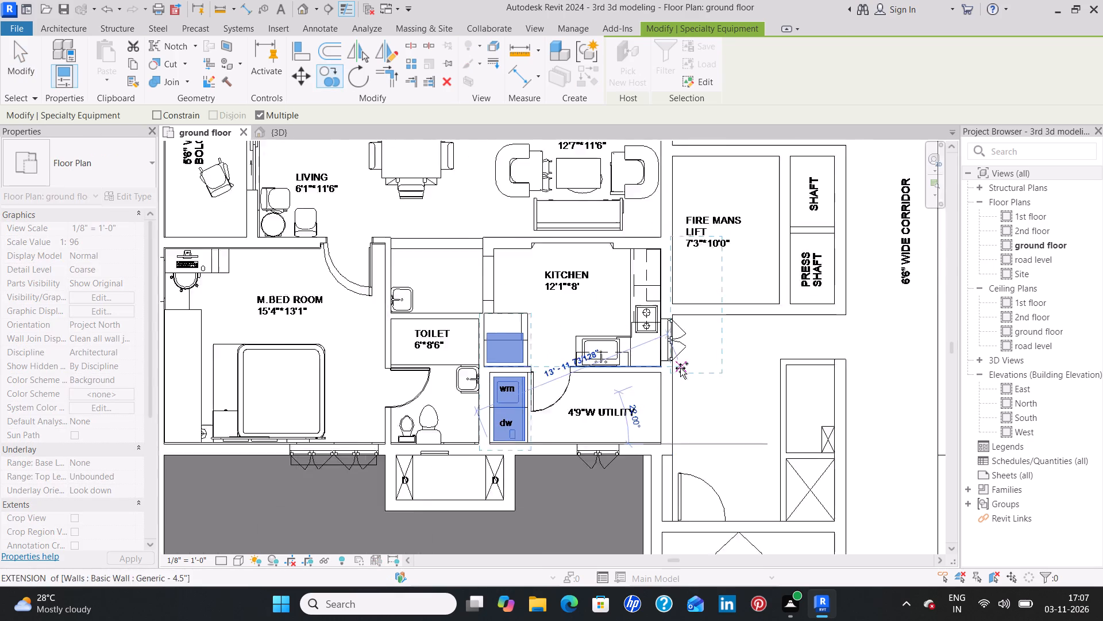
scroll(680, 368, down, 3)
scroll(728, 351, down, 1)
middle_drag(879, 379, 745, 389)
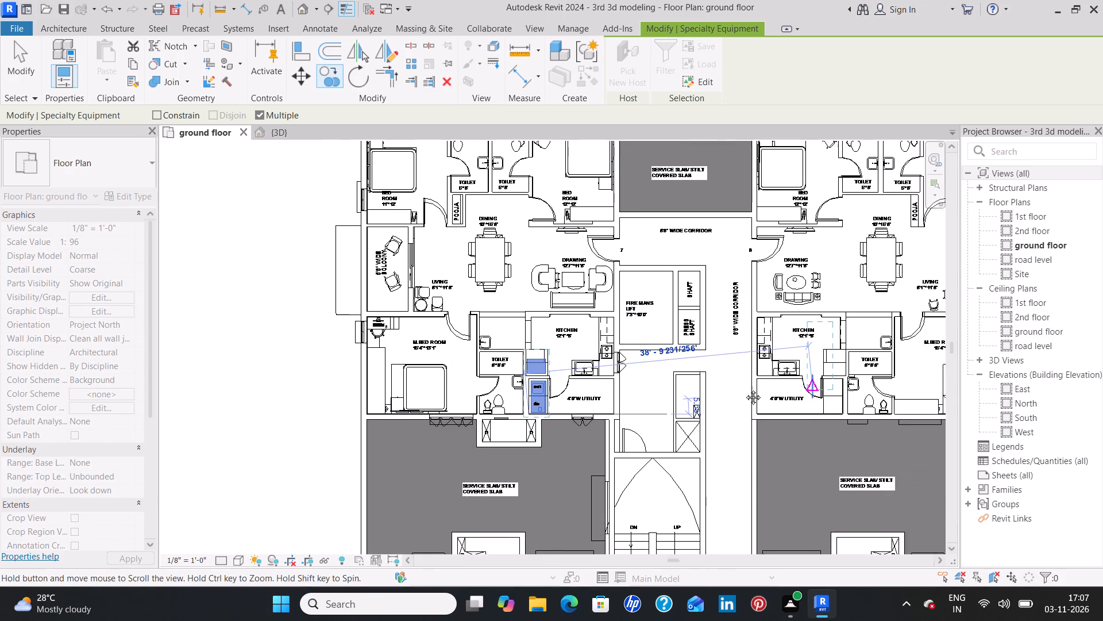
middle_drag(745, 389, 724, 389)
scroll(736, 418, up, 3)
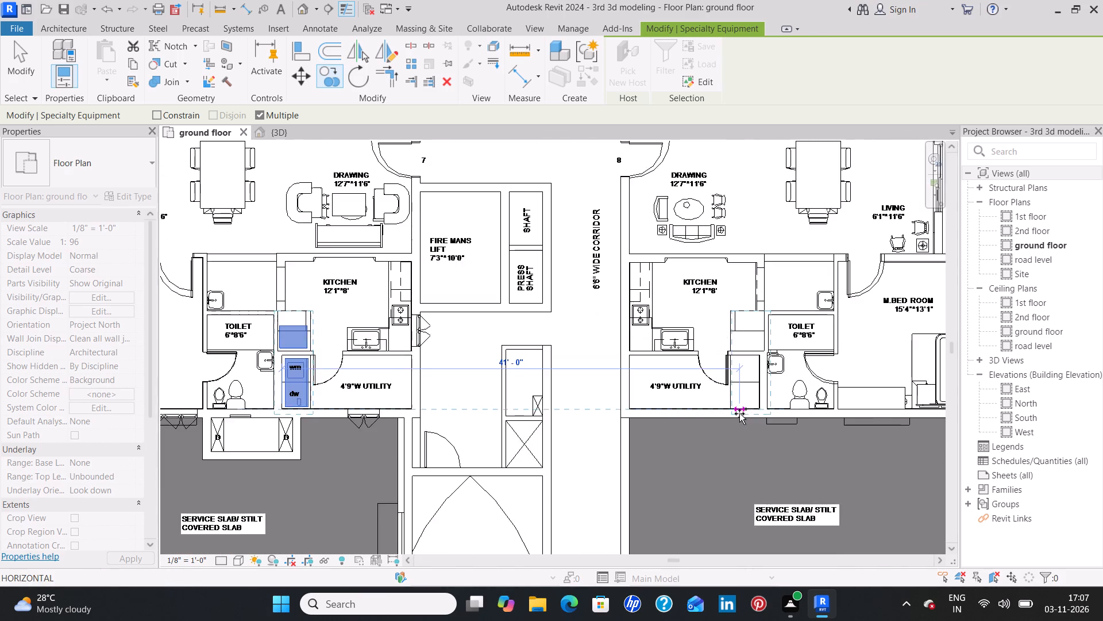
scroll(739, 413, up, 4)
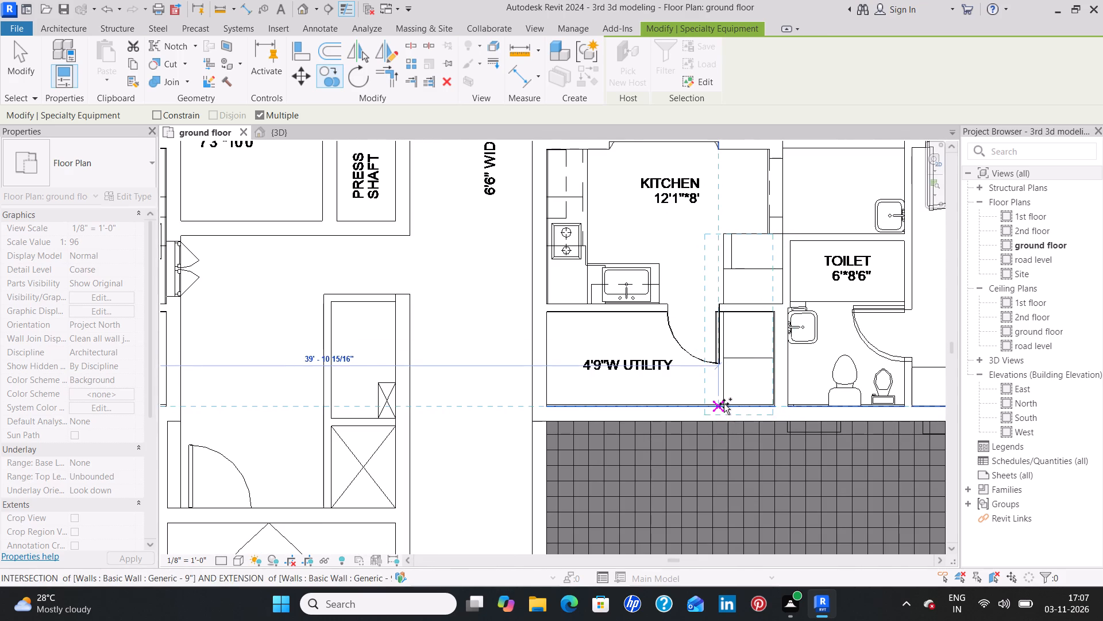
click(726, 404)
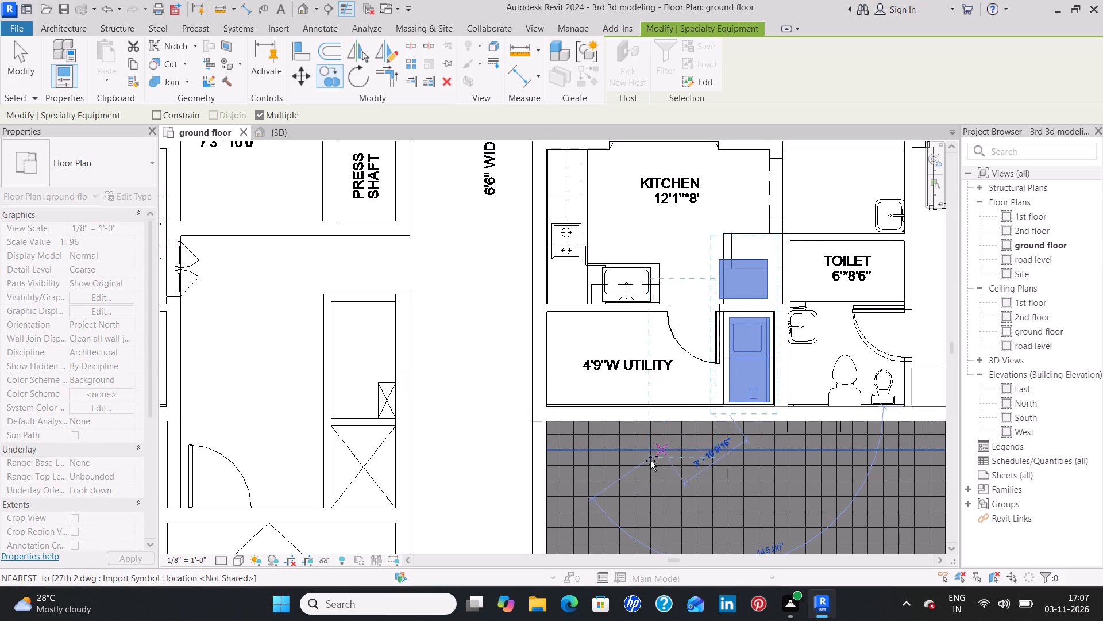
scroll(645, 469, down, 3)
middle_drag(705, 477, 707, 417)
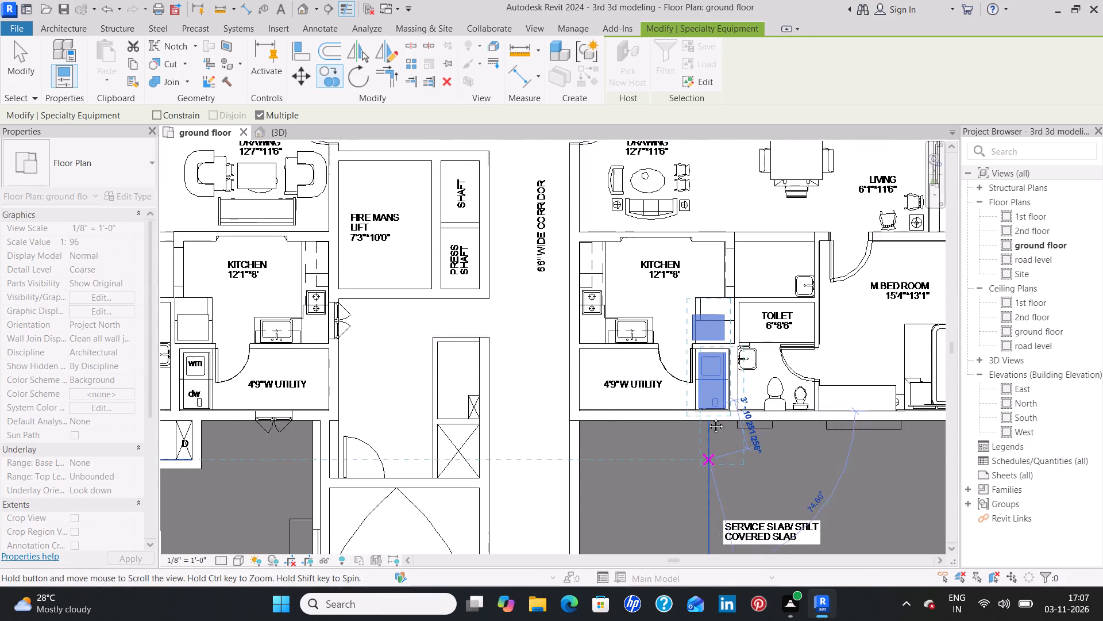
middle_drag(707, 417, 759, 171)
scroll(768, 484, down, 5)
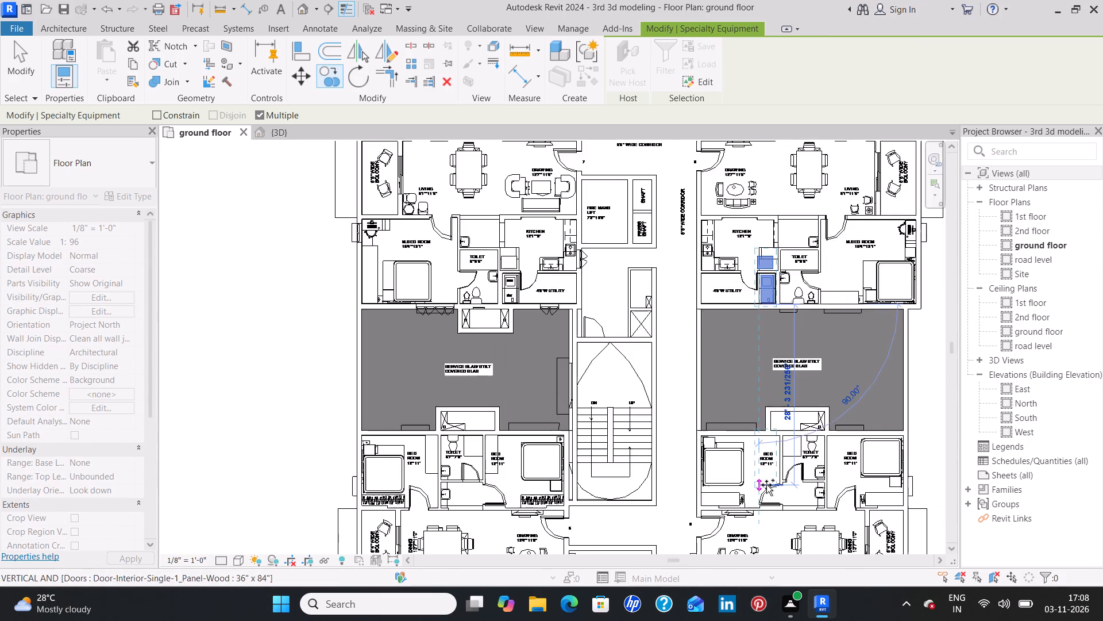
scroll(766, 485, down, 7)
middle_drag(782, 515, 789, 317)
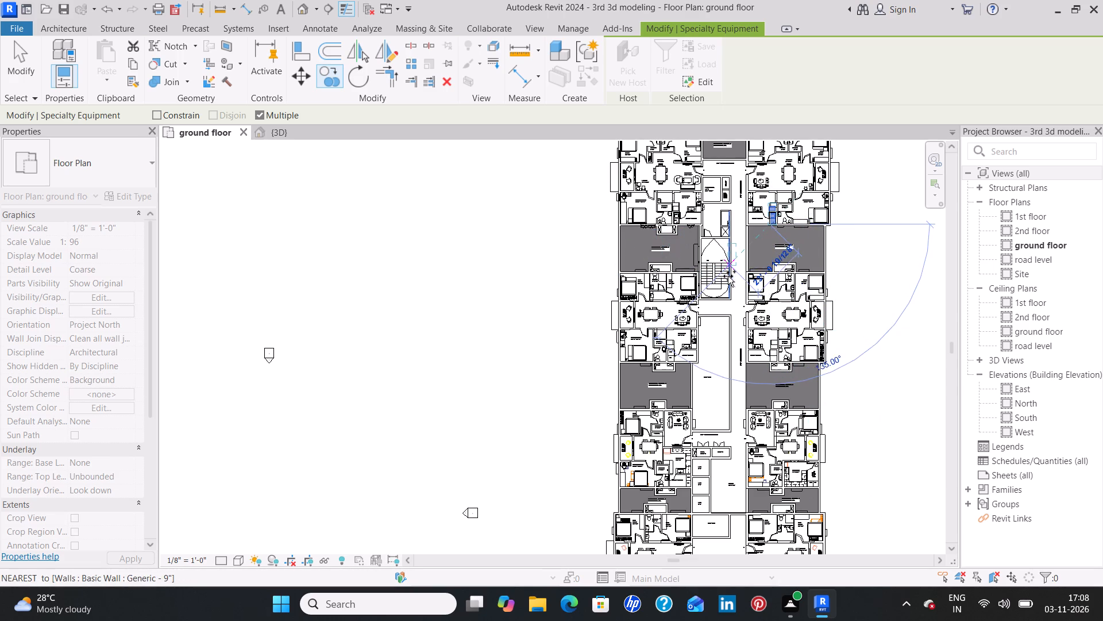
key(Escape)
Copy unit 8's refrigerator, washer and dw appliance into the 12'1"*8' kitchen and utility of the unit directly south of it.
middle_drag(758, 221, 715, 357)
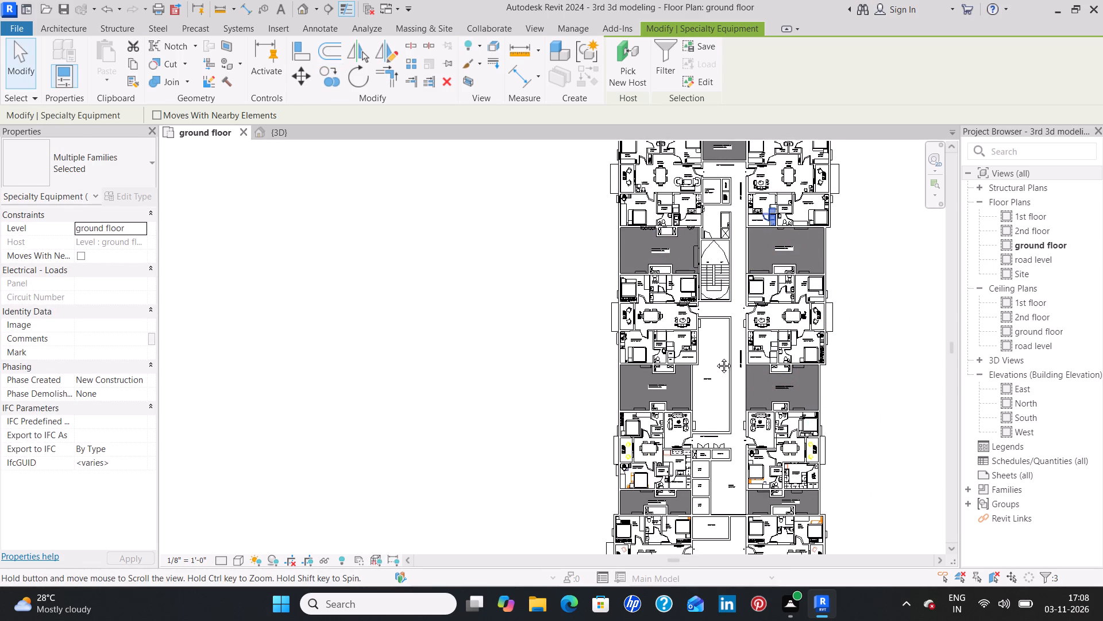
middle_drag(715, 357, 685, 427)
scroll(693, 413, up, 2)
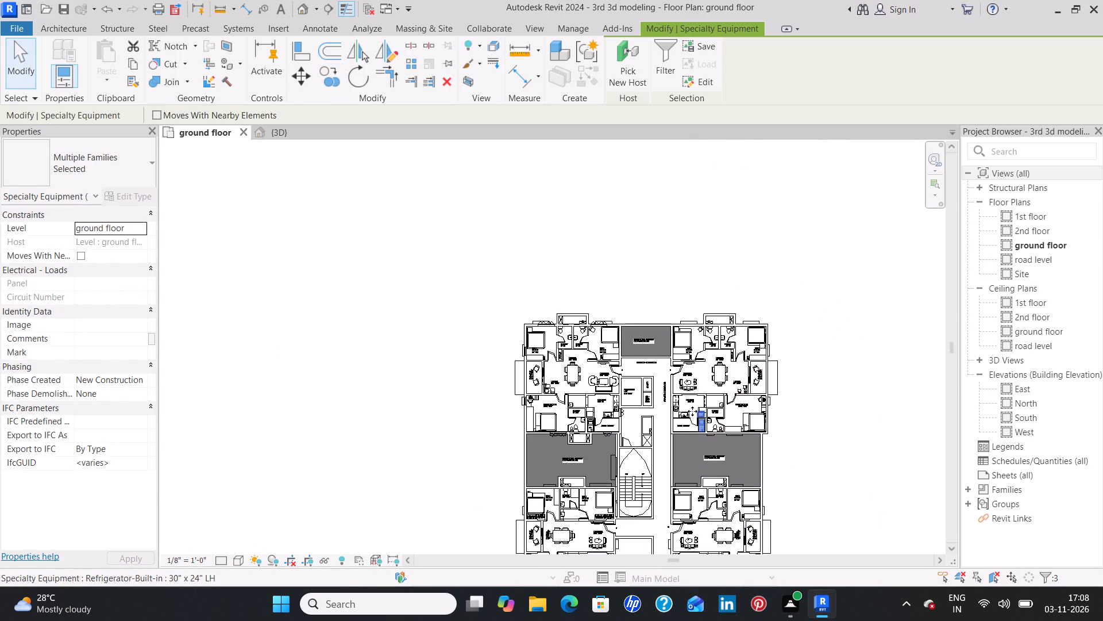
scroll(692, 411, up, 9)
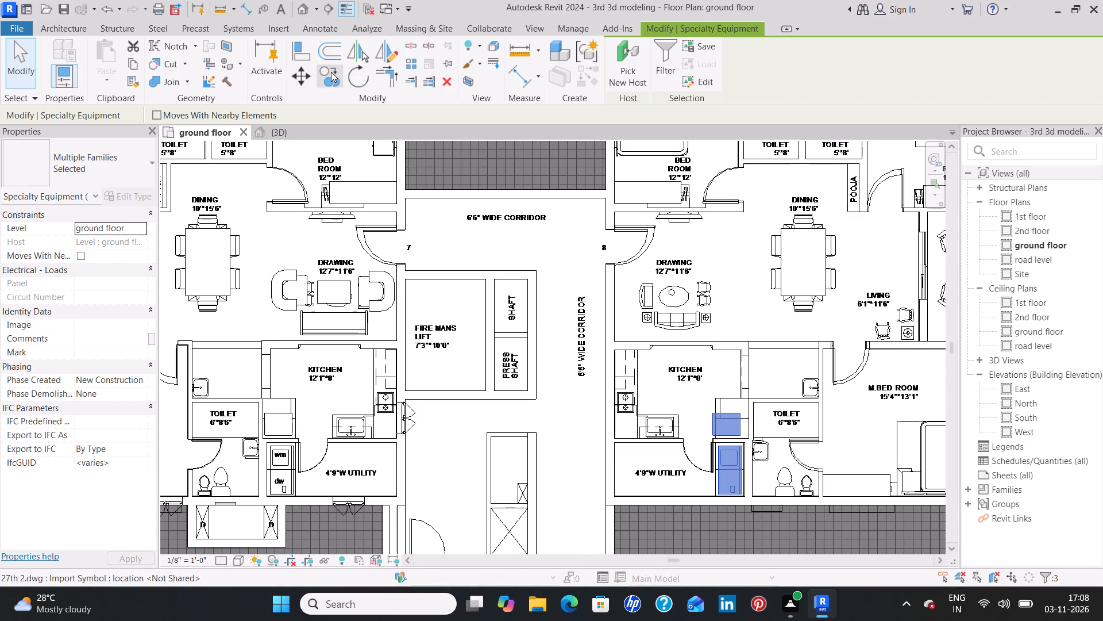
click(331, 72)
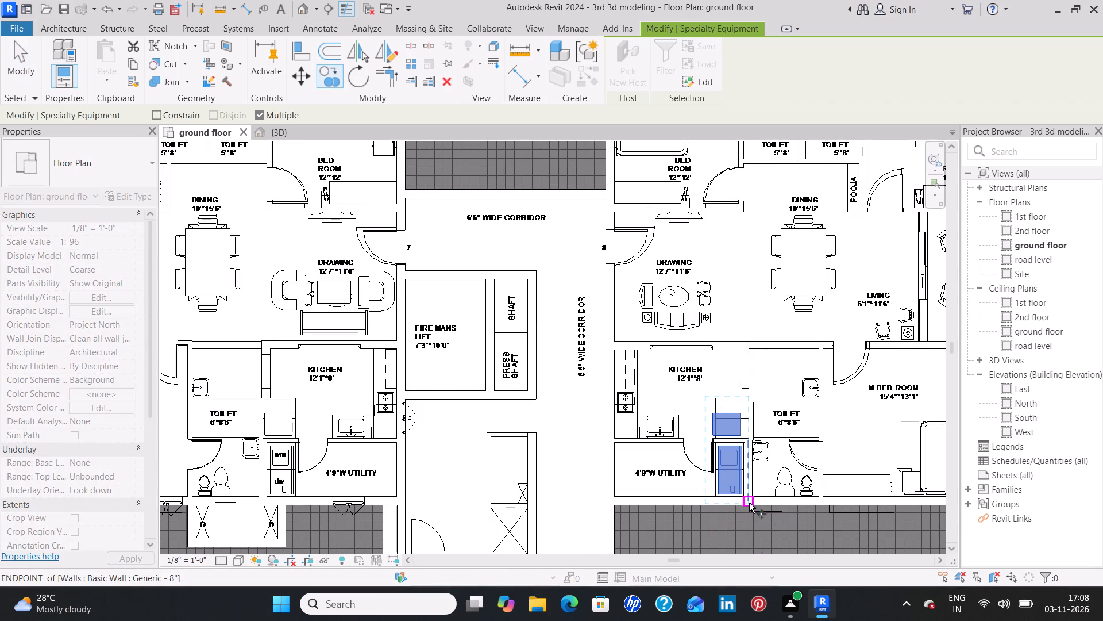
click(745, 500)
scroll(750, 535, down, 2)
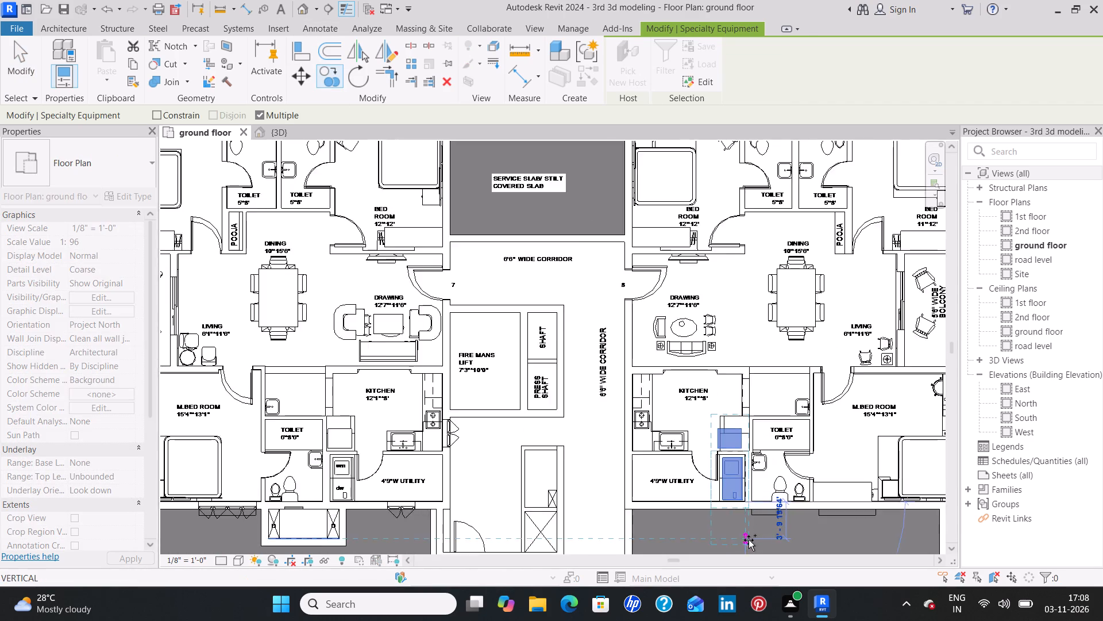
scroll(749, 540, down, 1)
middle_drag(757, 520, 754, 215)
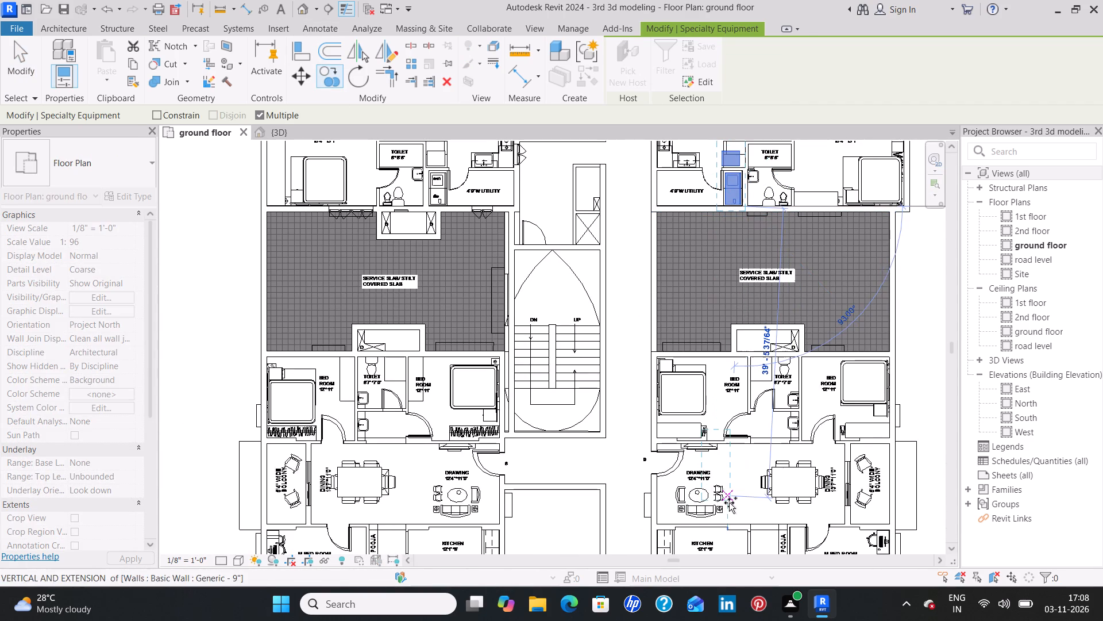
middle_drag(729, 503, 755, 282)
middle_click(755, 282)
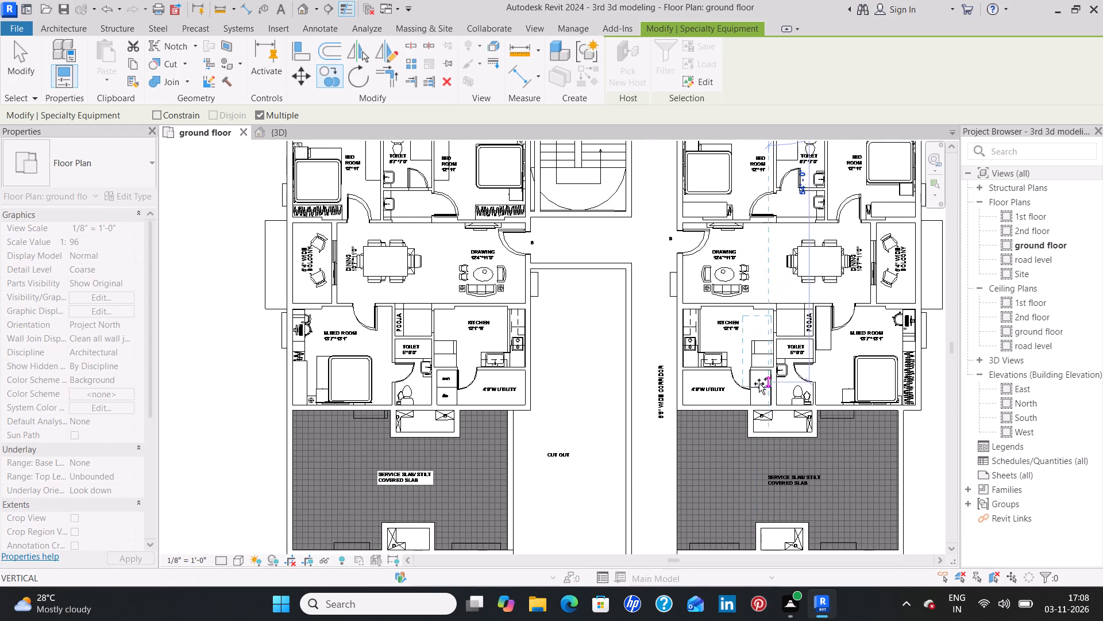
scroll(758, 386, up, 7)
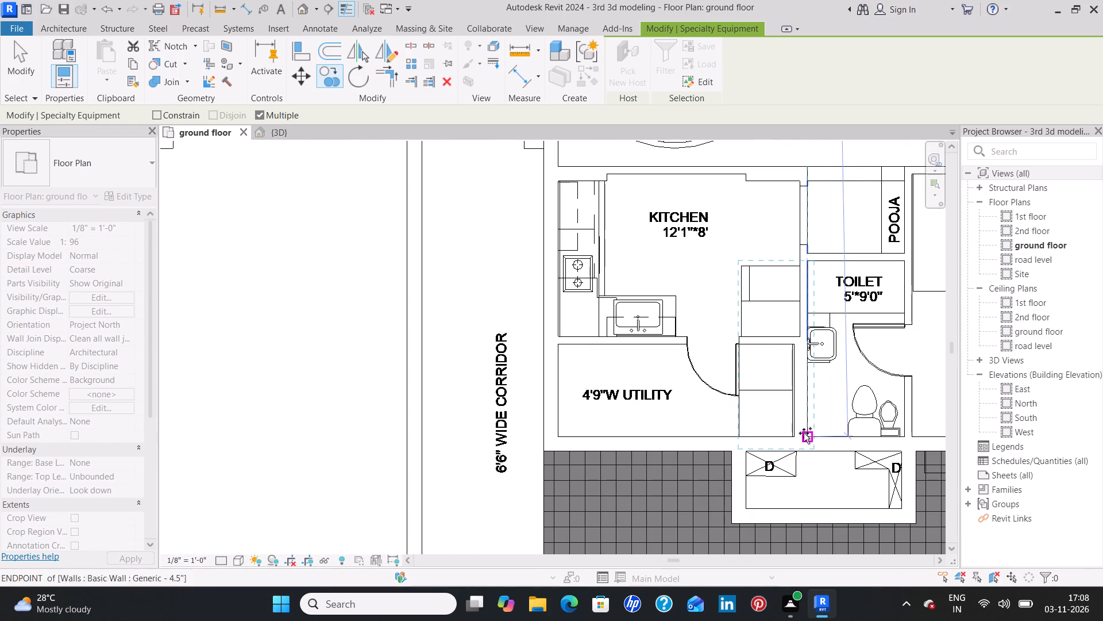
click(792, 435)
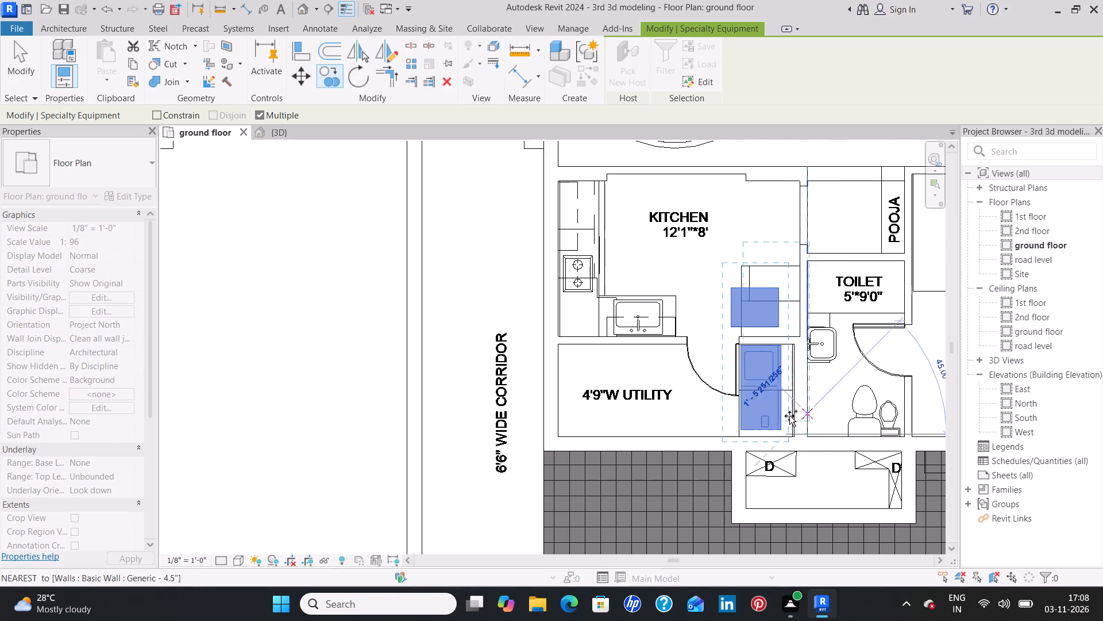
Copy the same three appliances into the facing 12'1"*8' kitchen and utility across the corridor, over the wm and dw spots.
middle_drag(464, 431, 881, 434)
middle_drag(405, 386, 658, 424)
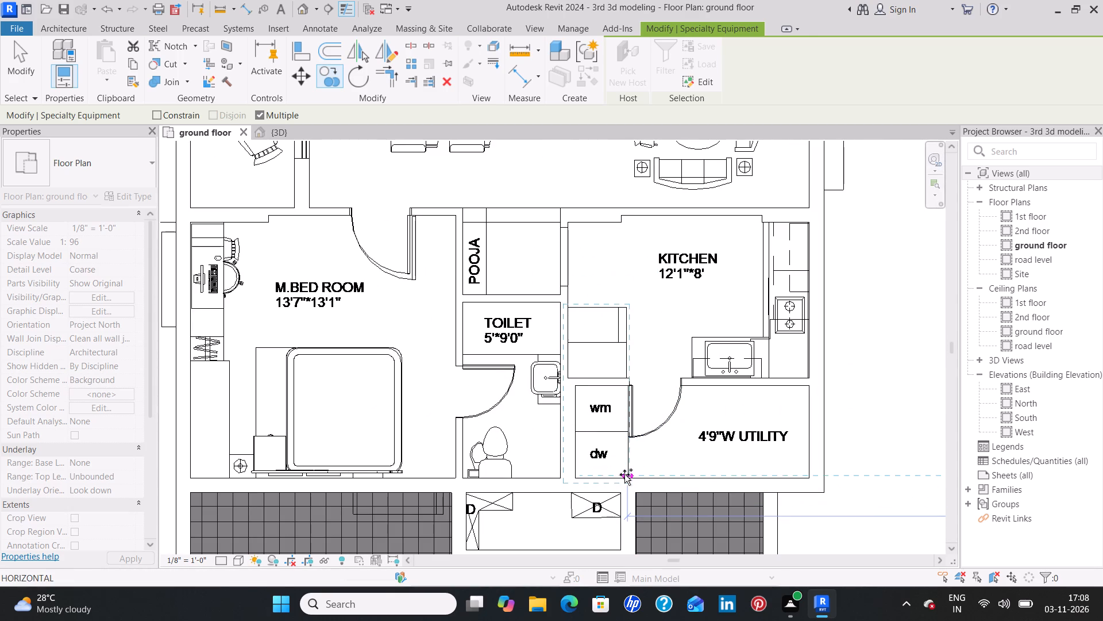
click(624, 474)
Copy the three appliances into unit 5's 9'3"*8' kitchen and 4'9"W utility, beside the toilet wall.
middle_drag(647, 470, 816, 300)
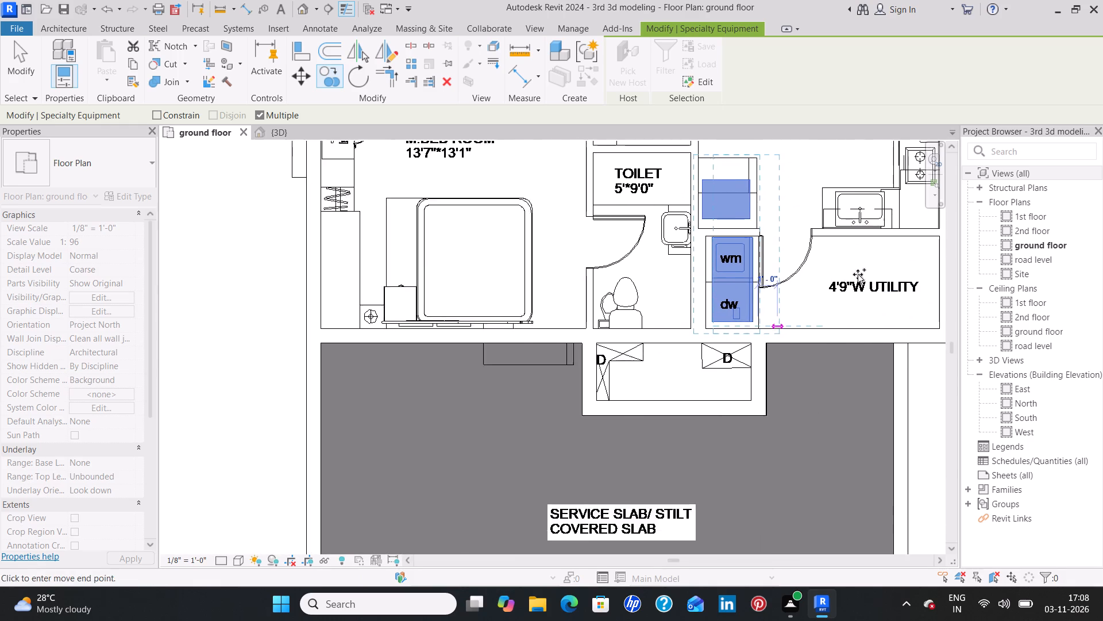
middle_drag(687, 466, 799, 289)
scroll(703, 430, down, 1)
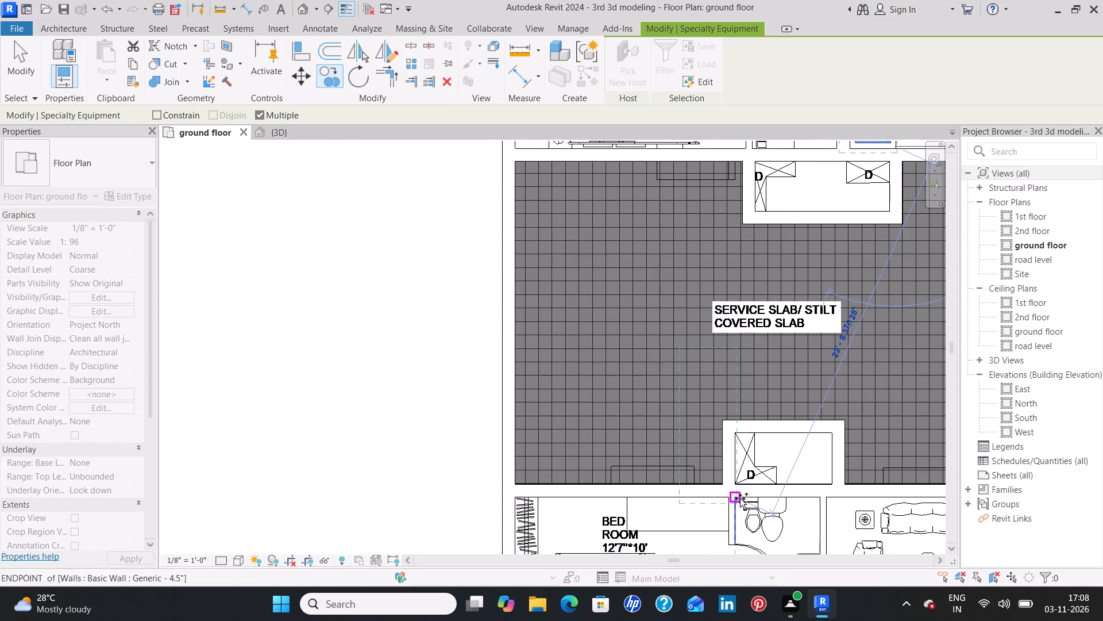
middle_drag(739, 493, 813, 233)
scroll(786, 421, down, 3)
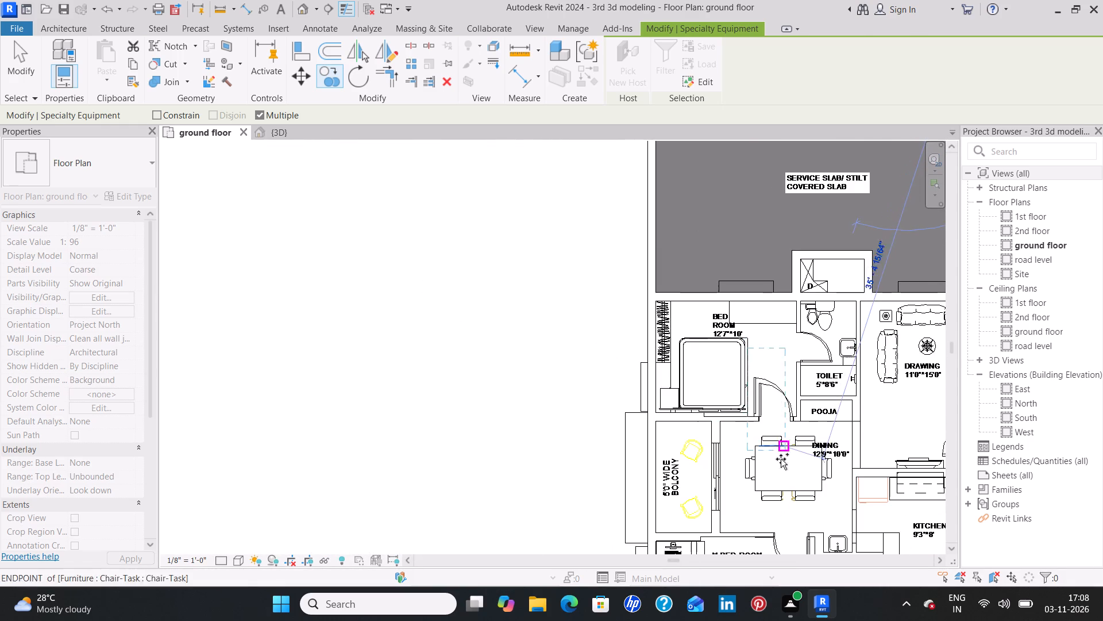
middle_drag(770, 482, 701, 241)
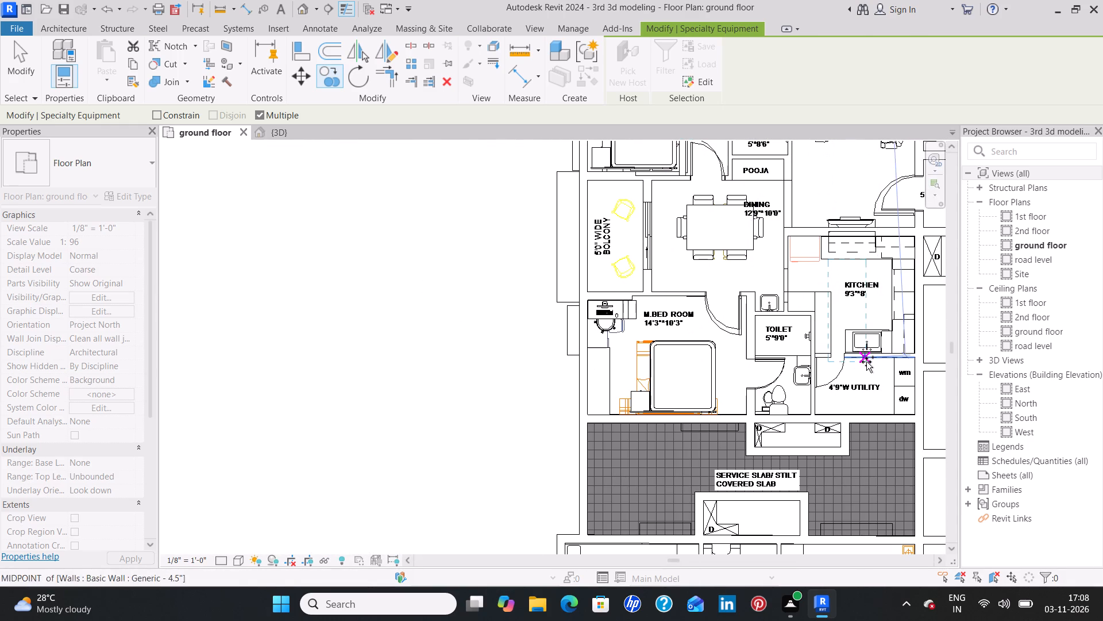
middle_drag(866, 362, 761, 300)
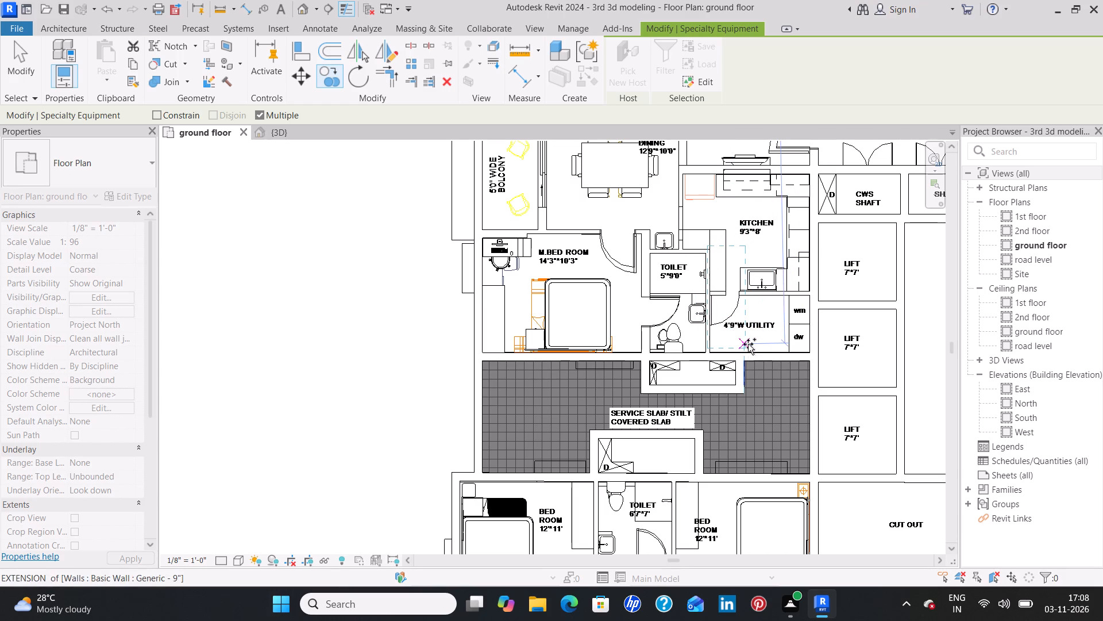
click(747, 349)
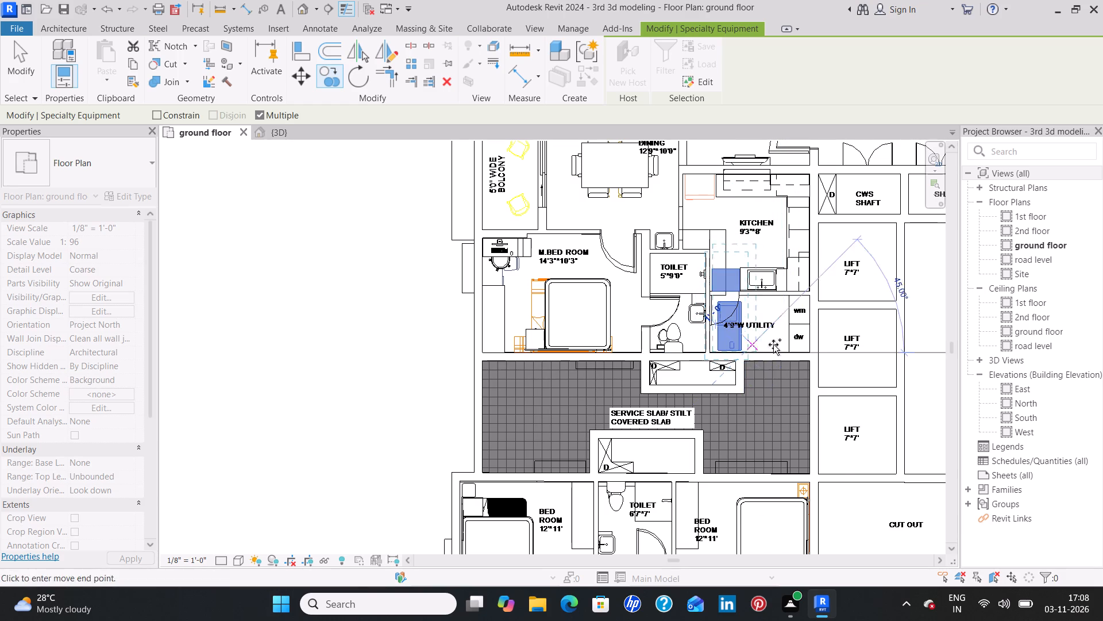
Copy the refrigerator, washer and dw appliance into unit 4's 12'*8' kitchen and 4'9"W utility, over the wm and dw spots.
middle_drag(724, 424, 714, 328)
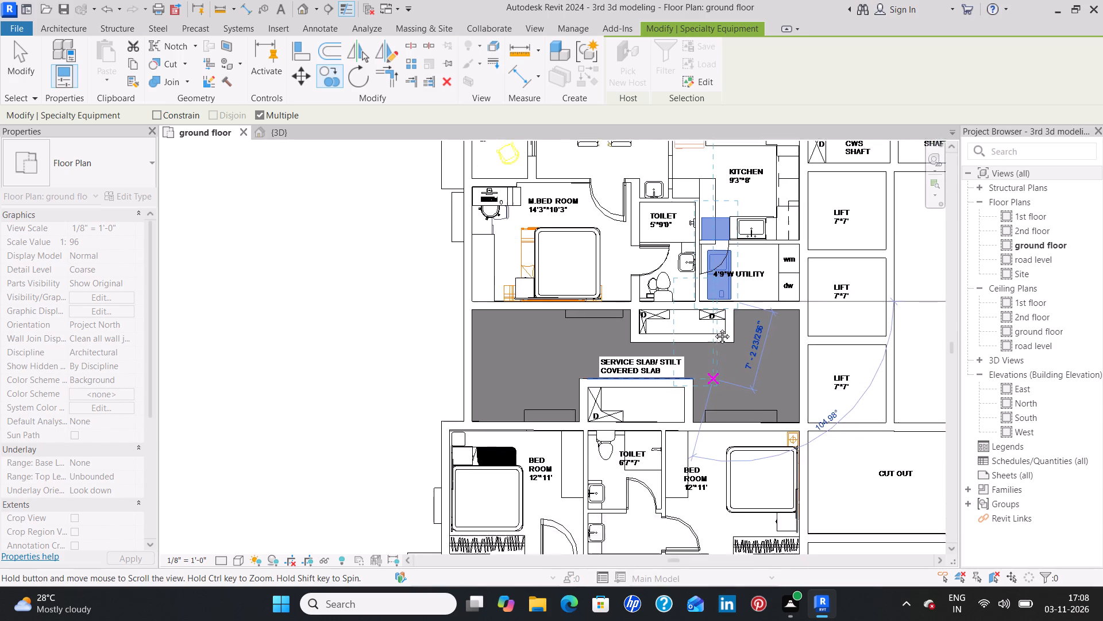
middle_drag(714, 328, 723, 269)
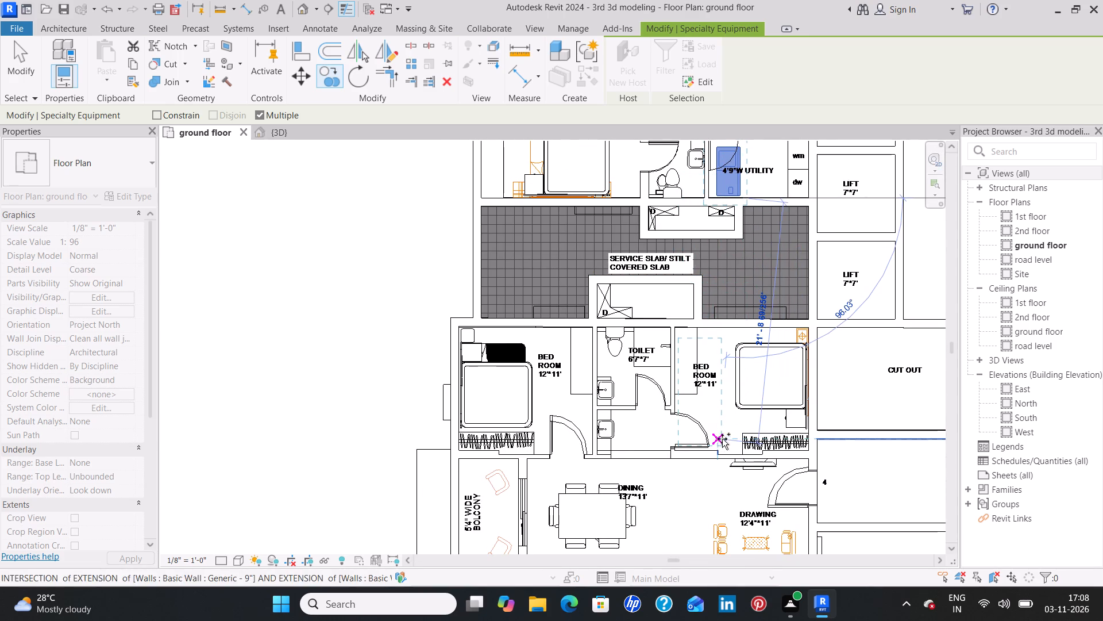
middle_drag(722, 433, 740, 194)
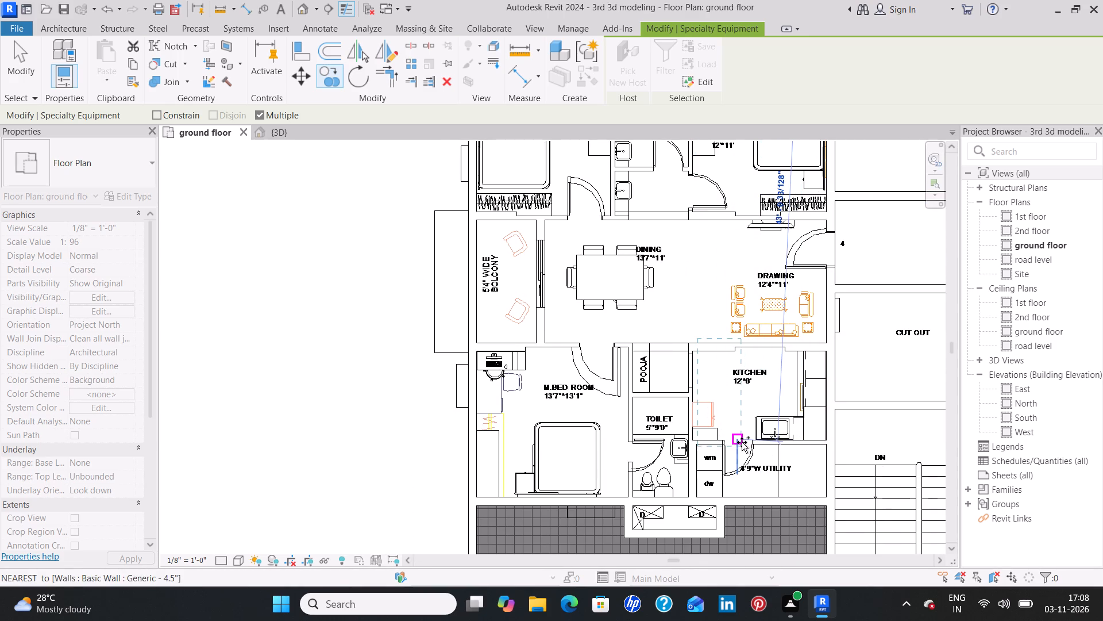
click(724, 495)
Copy the same three appliances into unit 1's 12'*8' kitchen and 4'9"W utility, over the wm and dw spots.
scroll(845, 458, down, 1)
middle_drag(845, 458, 580, 422)
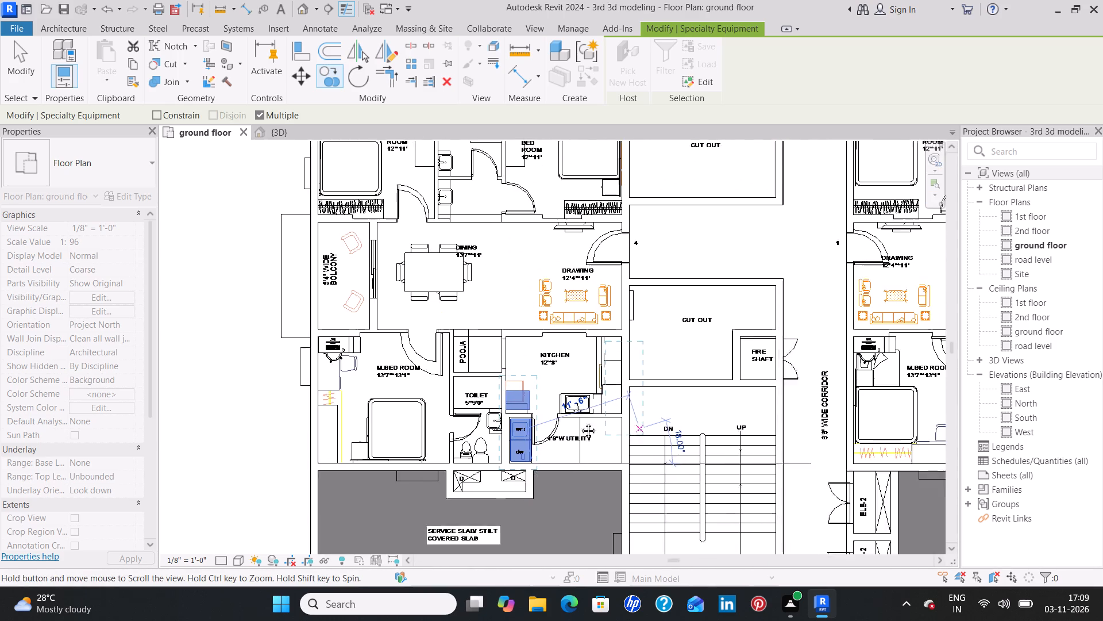
middle_drag(580, 422, 469, 411)
middle_drag(815, 417, 758, 417)
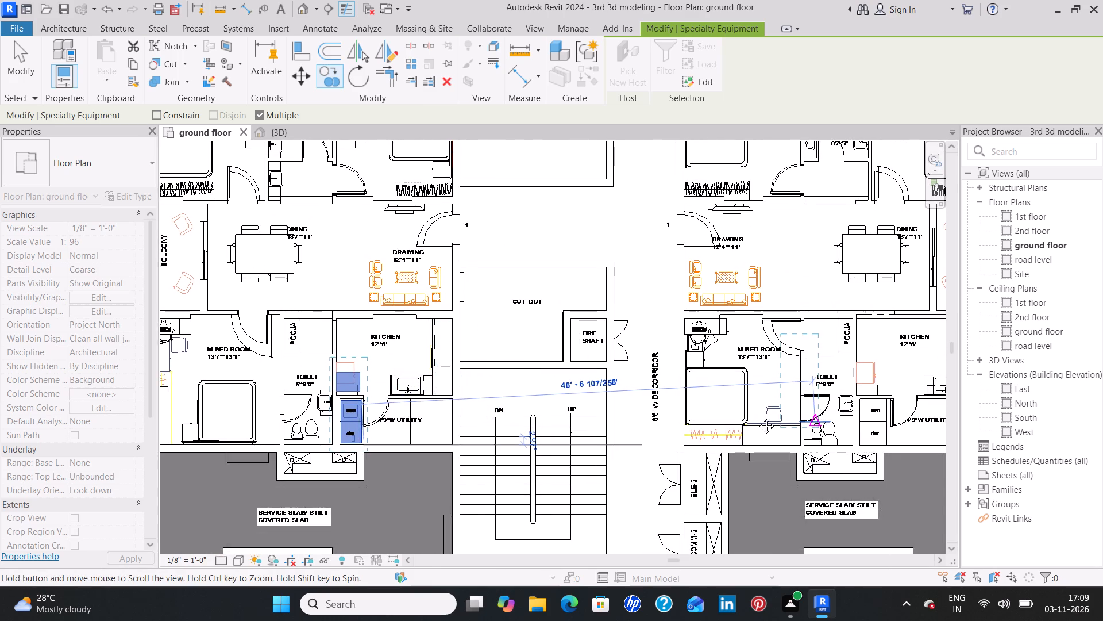
middle_drag(758, 417, 655, 419)
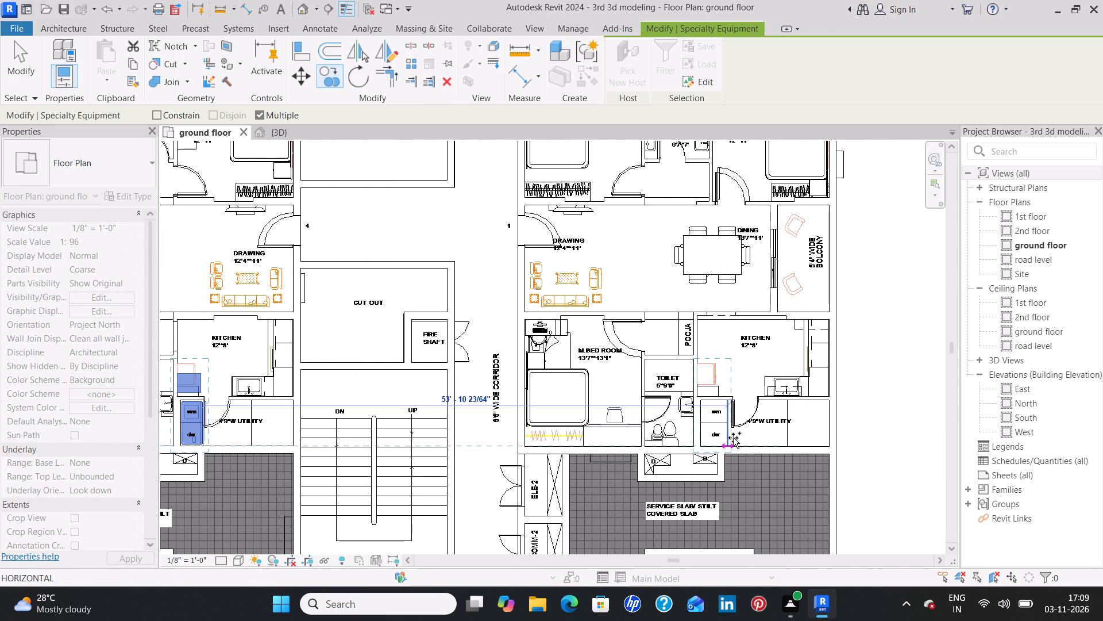
click(731, 444)
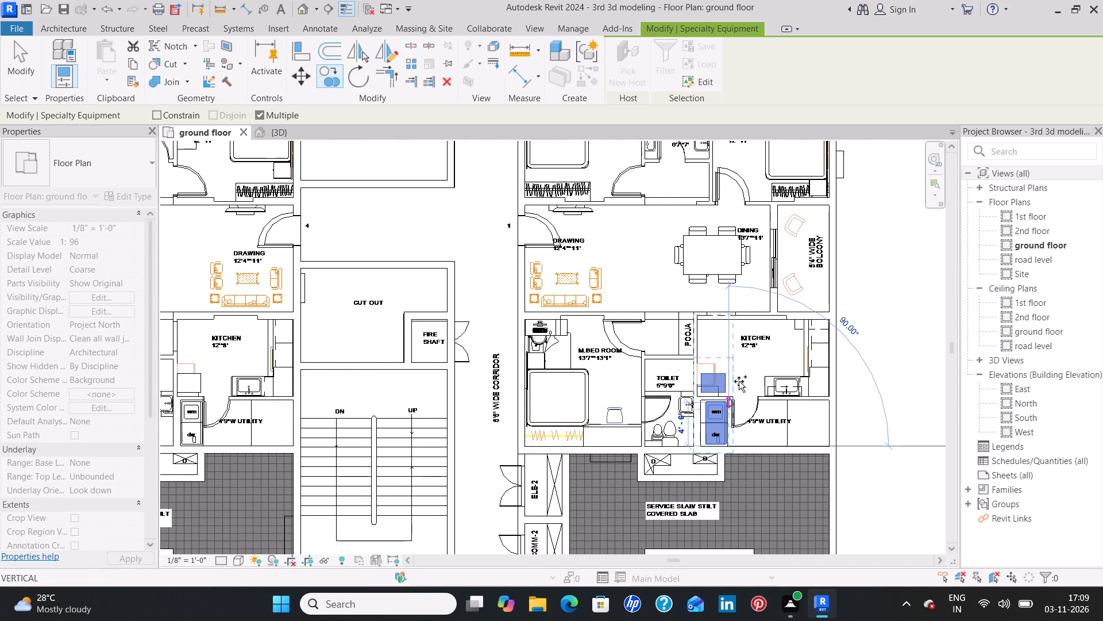
Copy the three appliances into unit 10's utility, snapping them to the outer wall corner beside the dw spot.
middle_drag(762, 306, 796, 475)
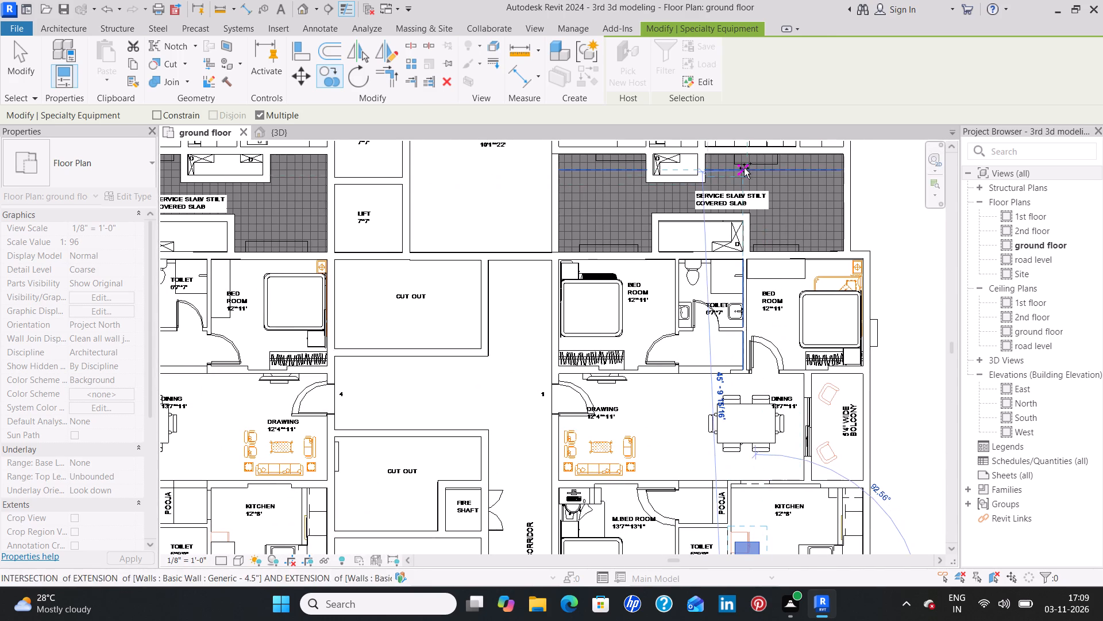
middle_drag(744, 168, 759, 455)
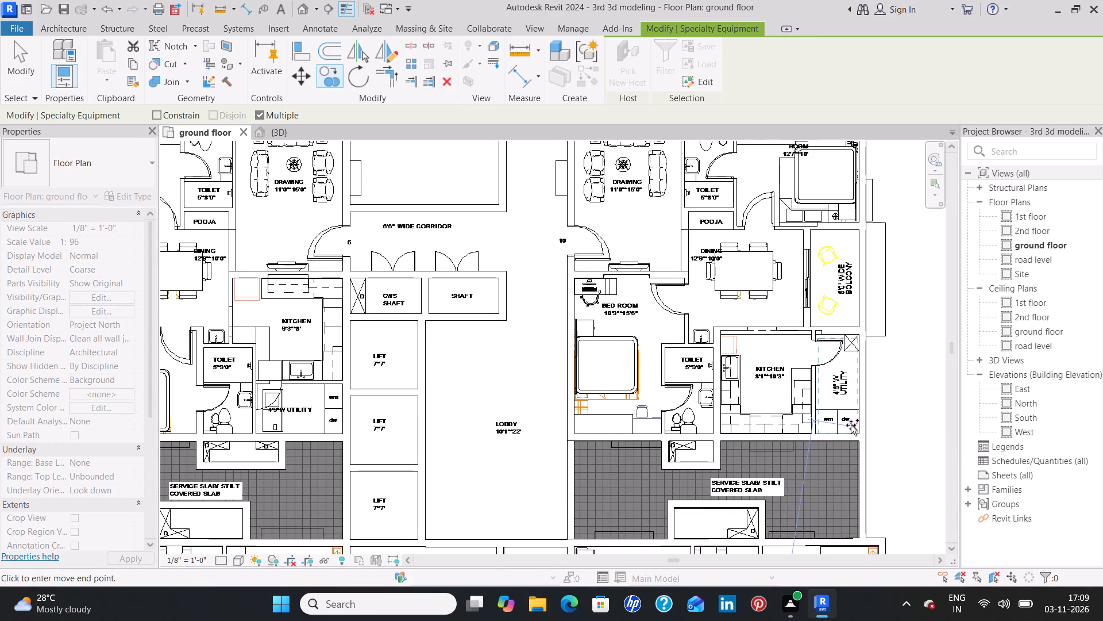
click(855, 429)
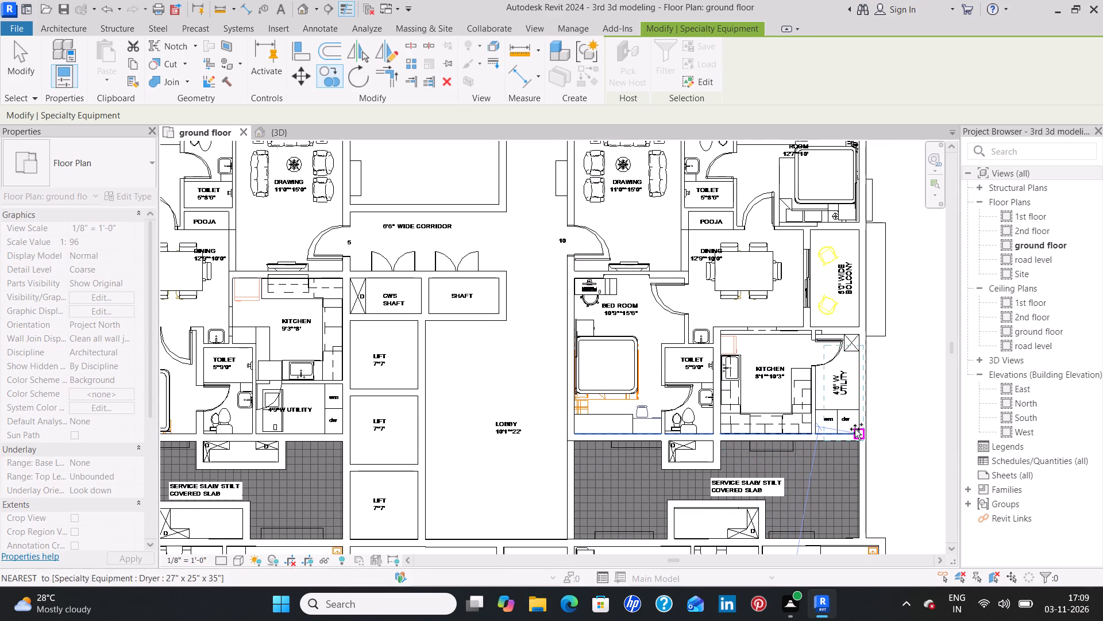
Copy the three appliances into unit 2's 12'1"*8' kitchen and 4'9"W utility, at the utility corner beside the toilet.
scroll(746, 465, down, 3)
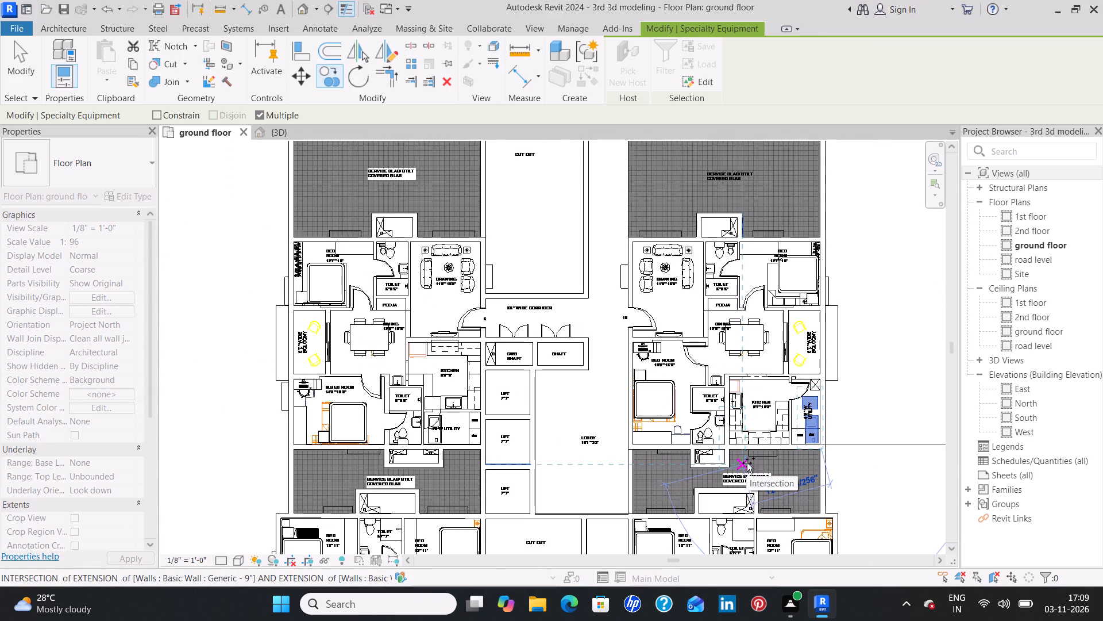
middle_drag(747, 464, 749, 220)
middle_drag(712, 497, 747, 221)
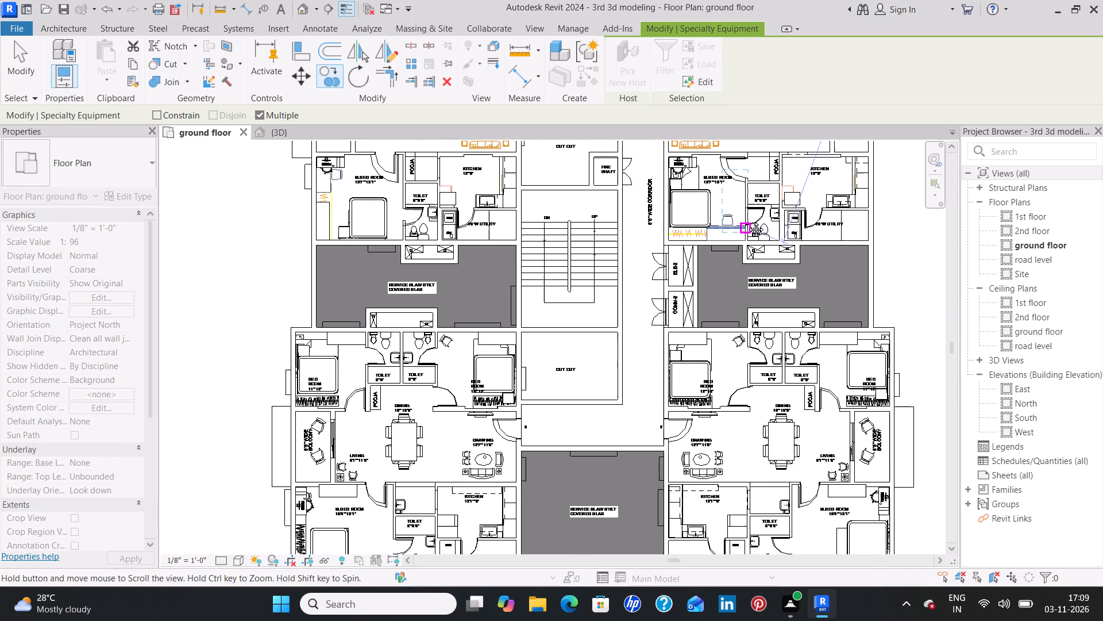
middle_drag(747, 221, 748, 220)
middle_drag(805, 469, 734, 290)
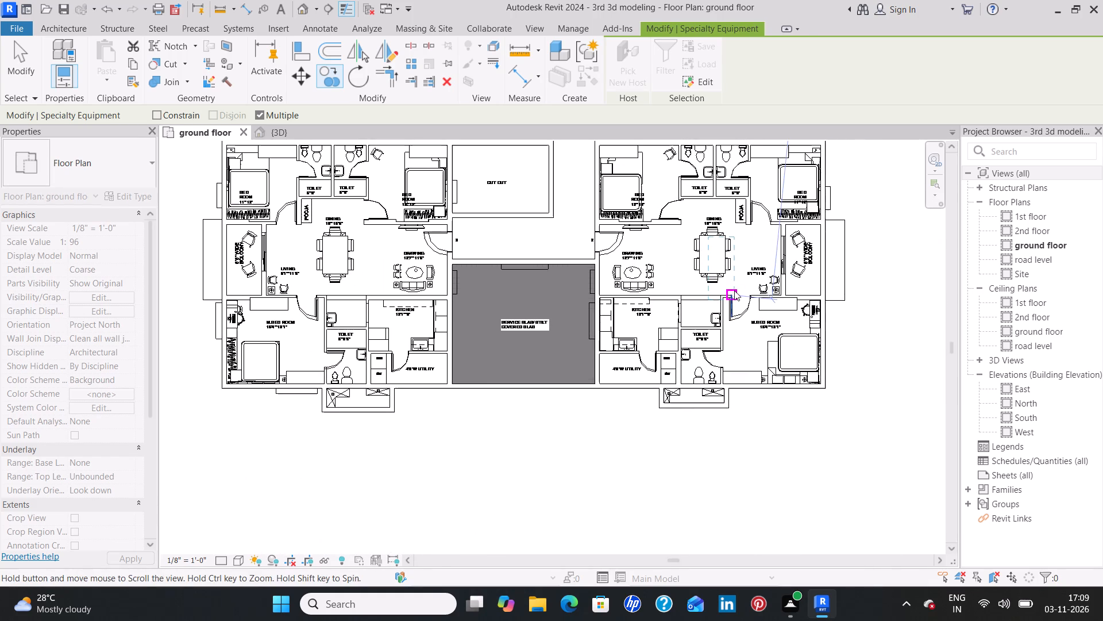
scroll(722, 324, up, 3)
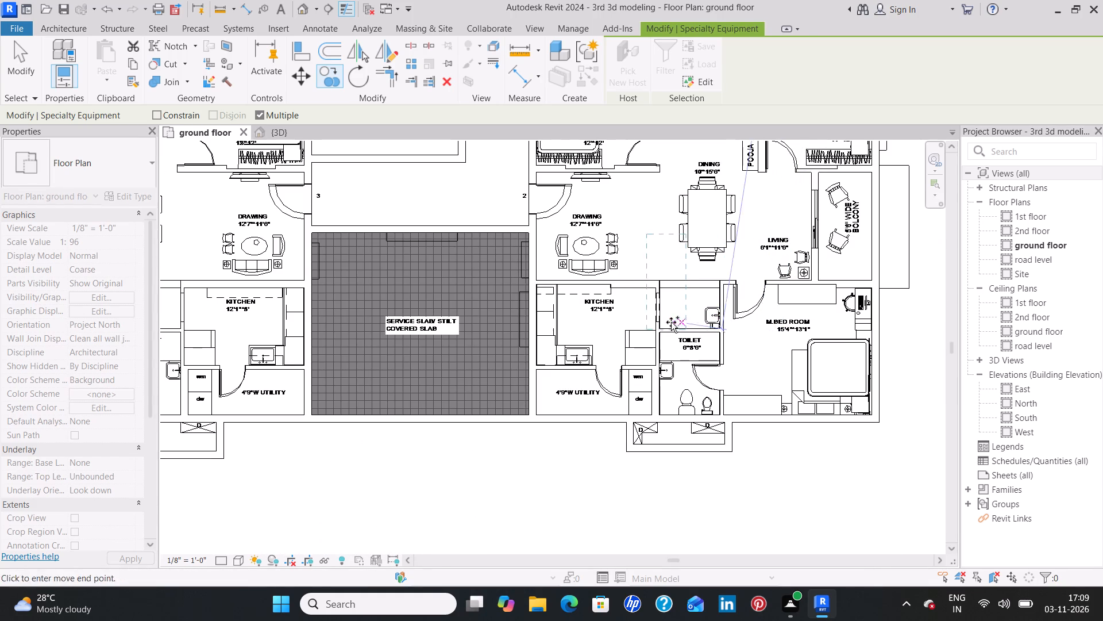
click(654, 411)
Copy the three appliances into unit 3's 12'1"*8' kitchen and 4'9"W utility over the wm and dw spots, and finish copying.
middle_drag(407, 381, 573, 394)
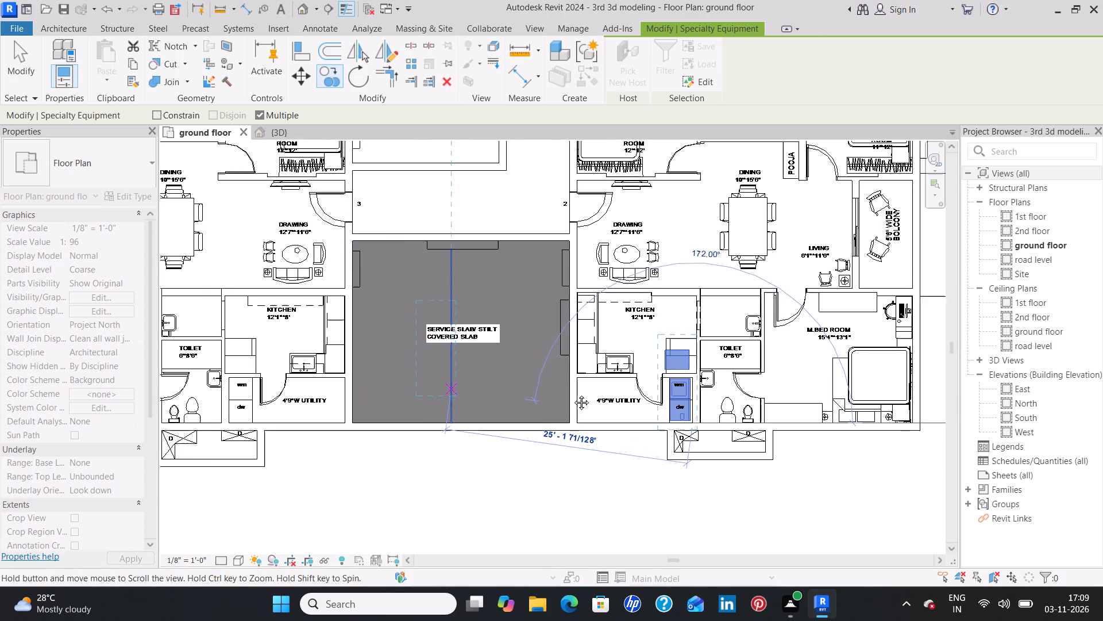
middle_drag(573, 394, 768, 401)
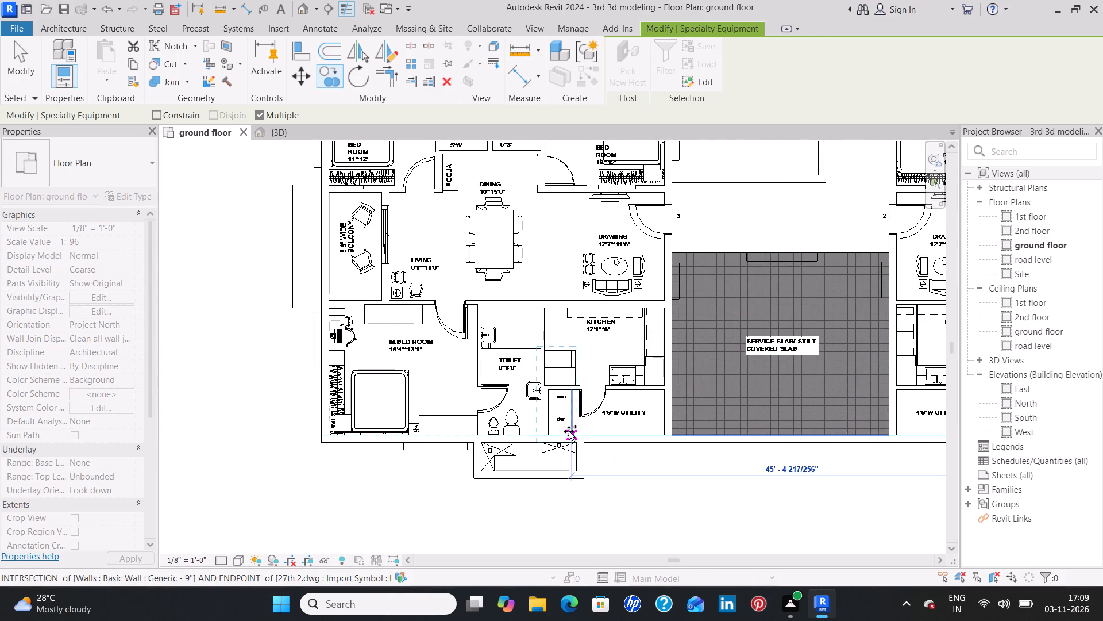
click(568, 431)
key(Escape)
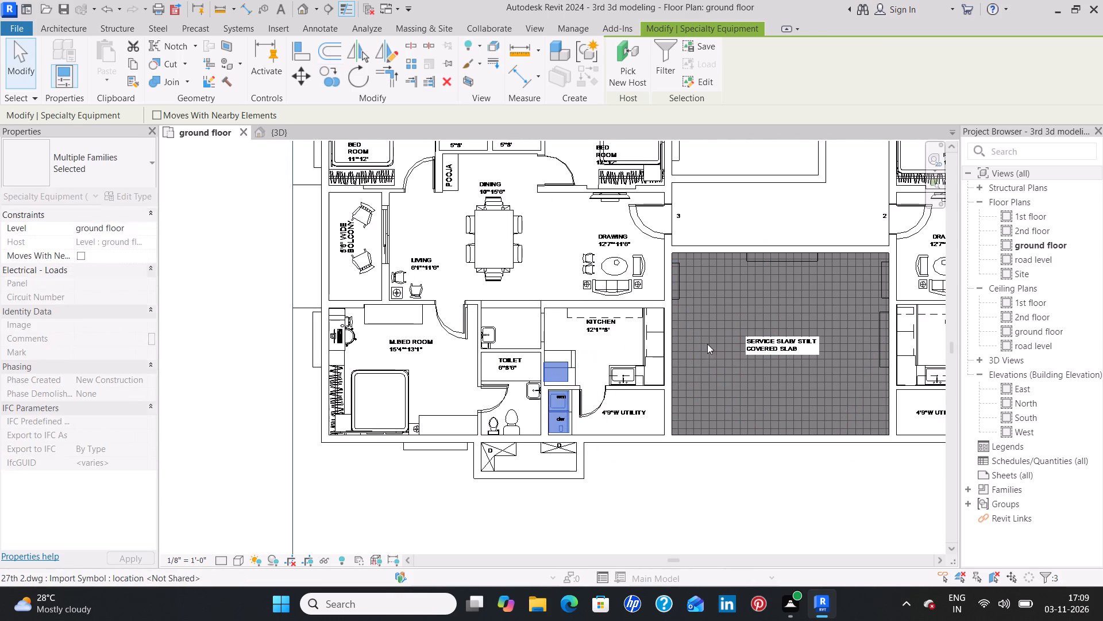
key(Escape)
Nudge unit 3's washer and dryer together slightly away from the toilet wall, within the wm and dw outline.
scroll(573, 427, up, 3)
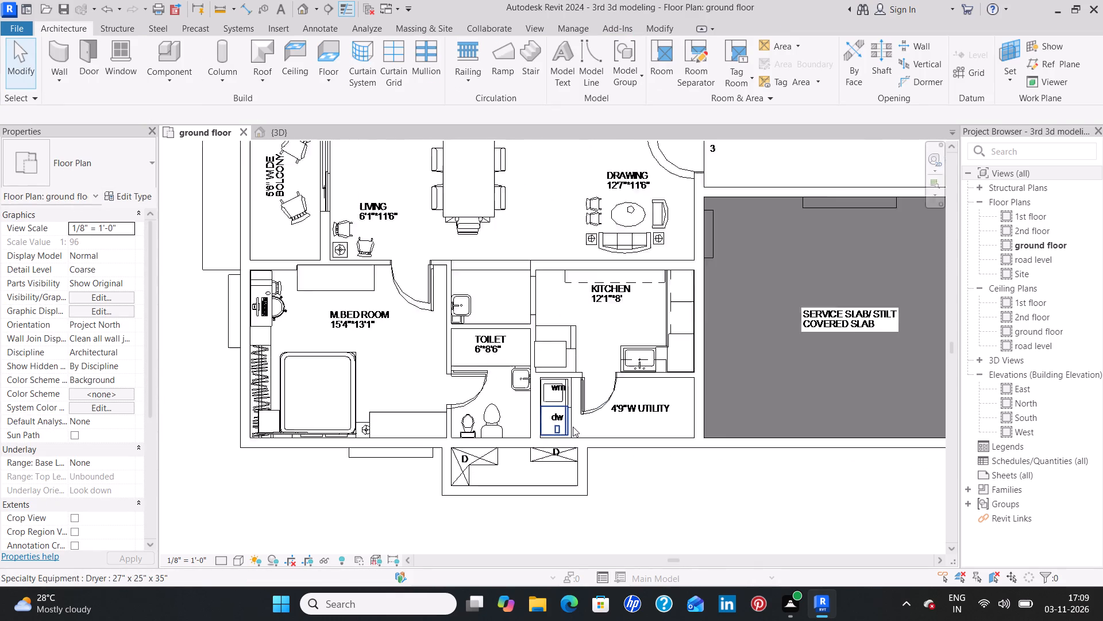
scroll(573, 427, up, 5)
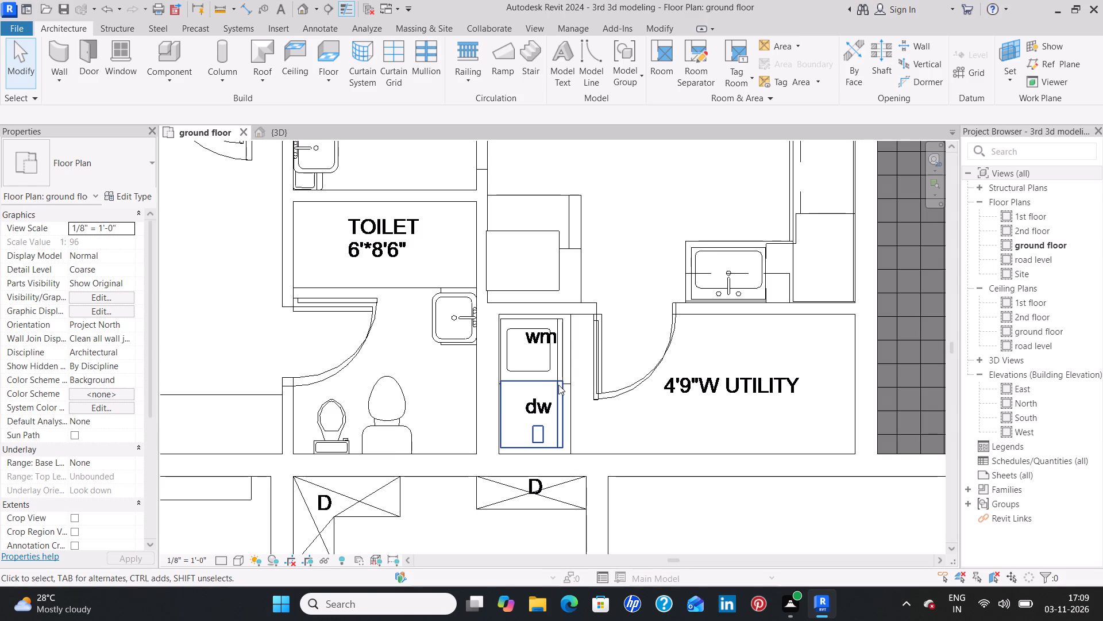
click(558, 385)
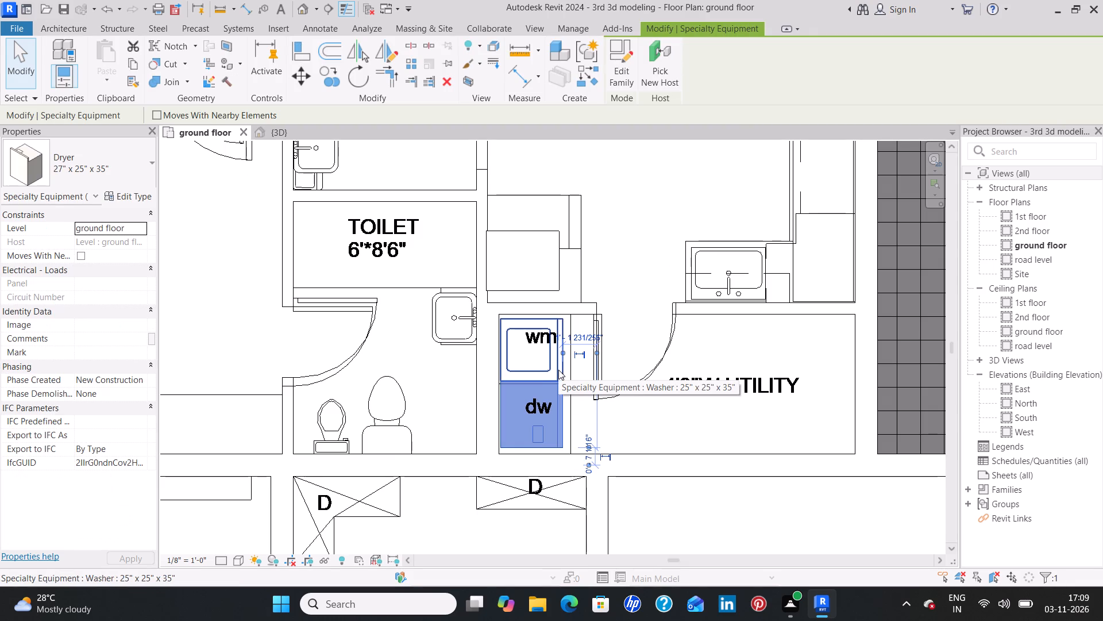
ctrl+click(558, 370)
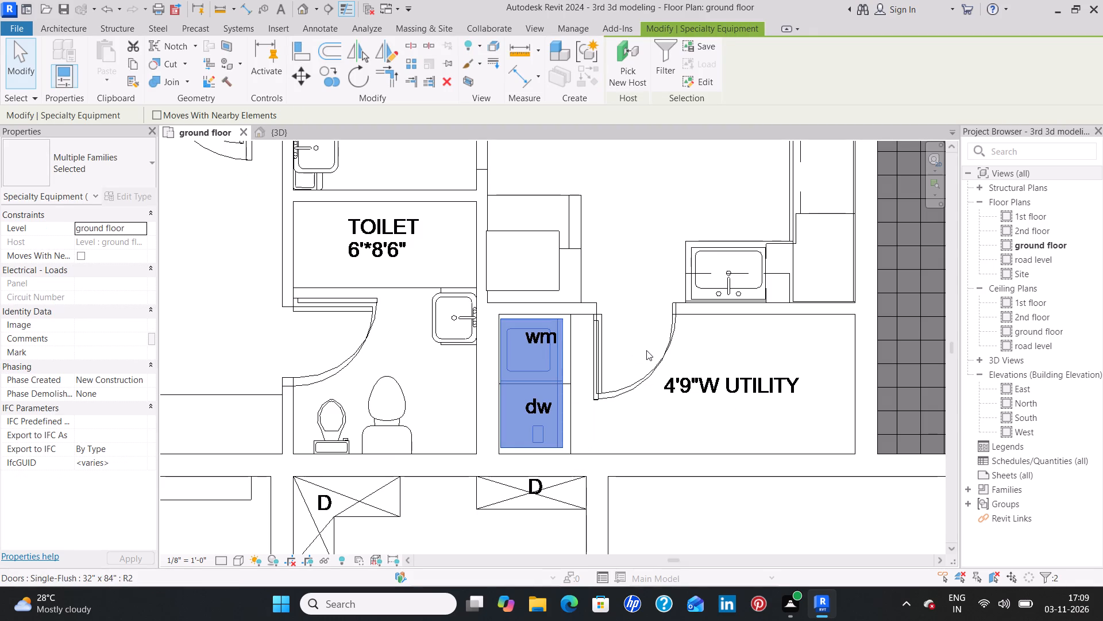
key(Right)
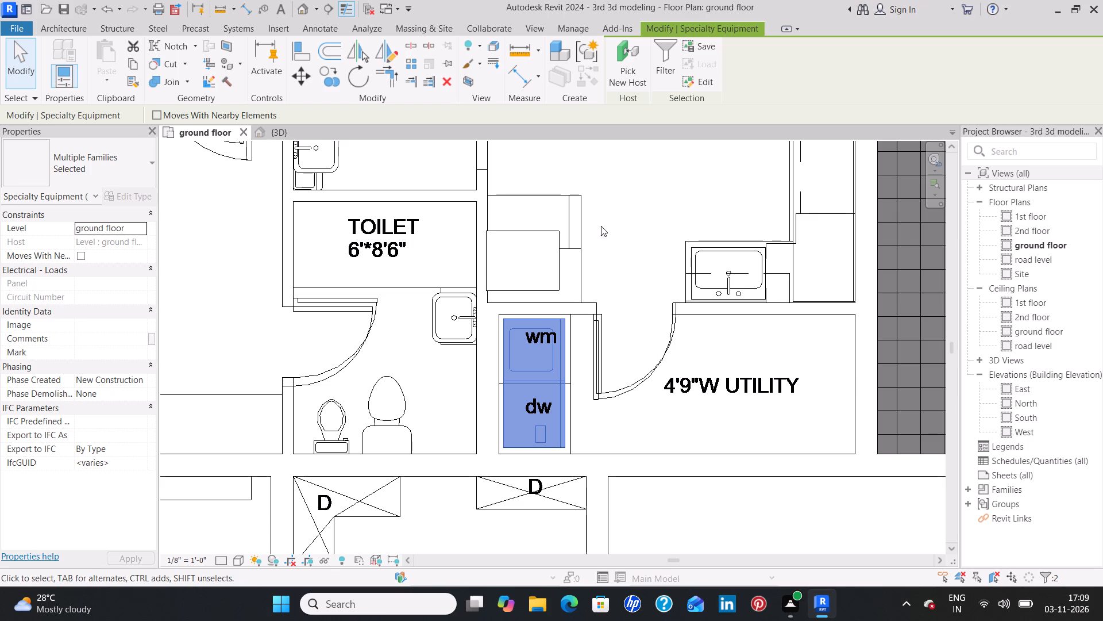
Nudge unit 3's built-in refrigerator away from the toilet wall and slightly toward the utility so it sits within its counter outline.
click(557, 229)
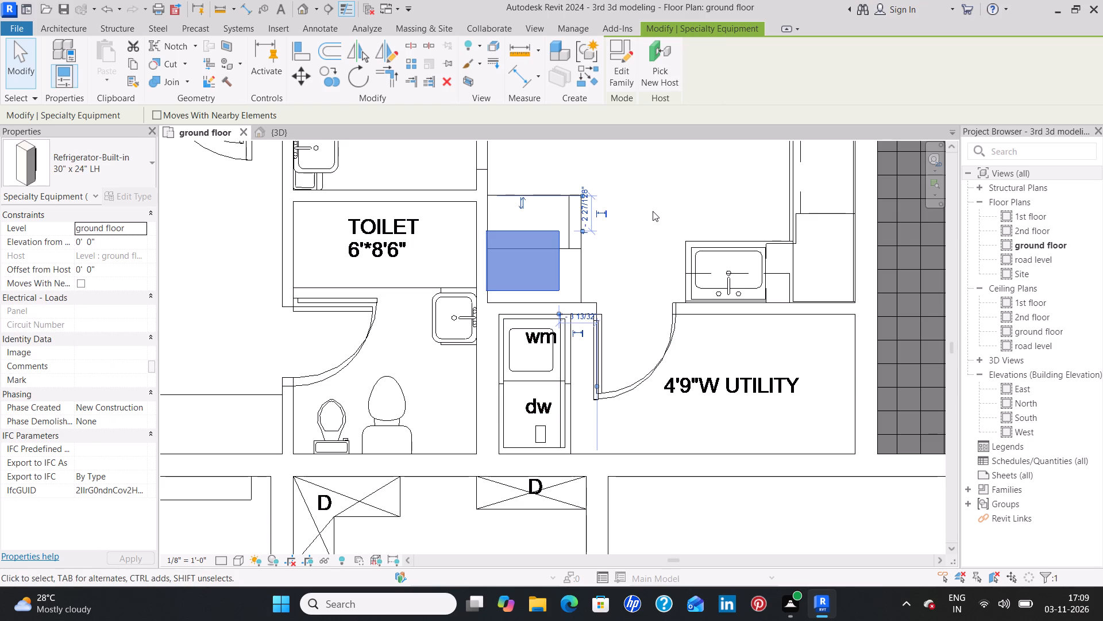
key(Right)
key(Right)
key(Right)
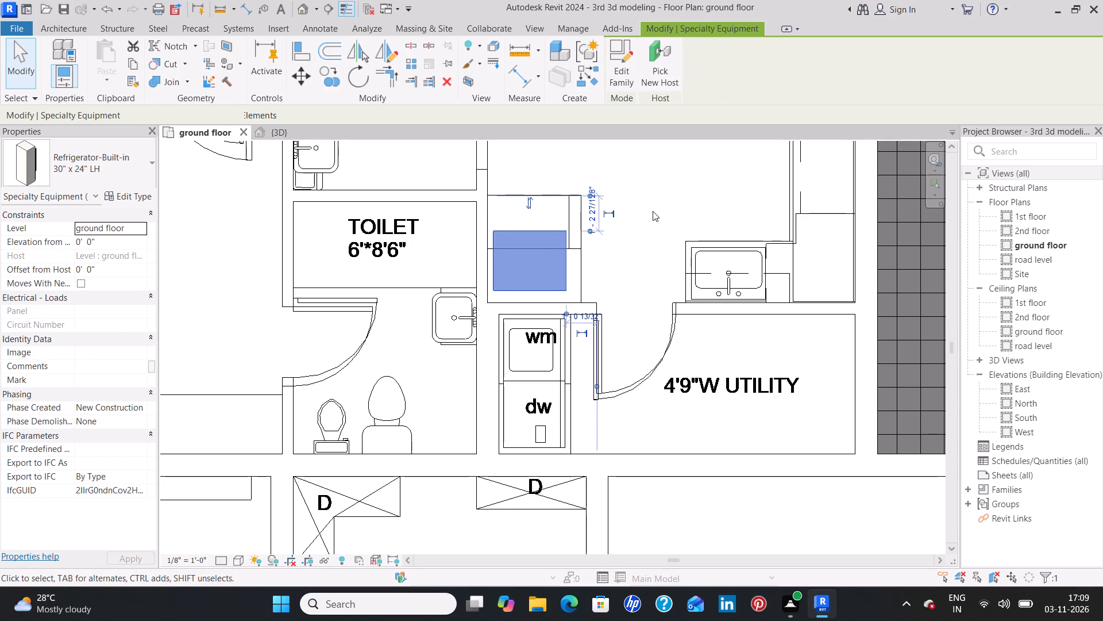
key(Right)
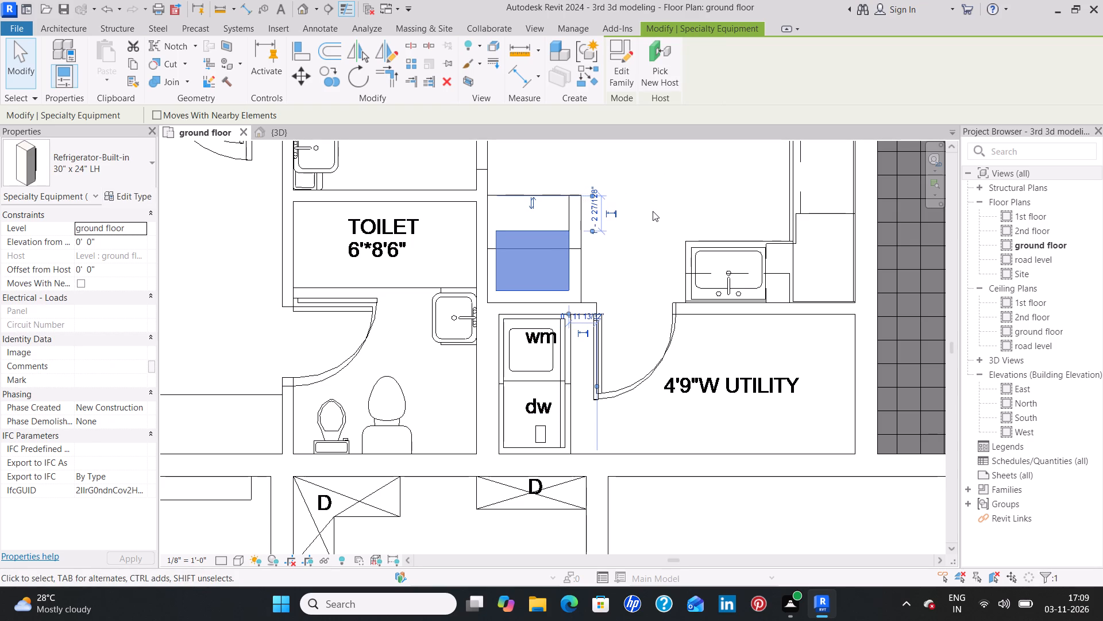
key(Down)
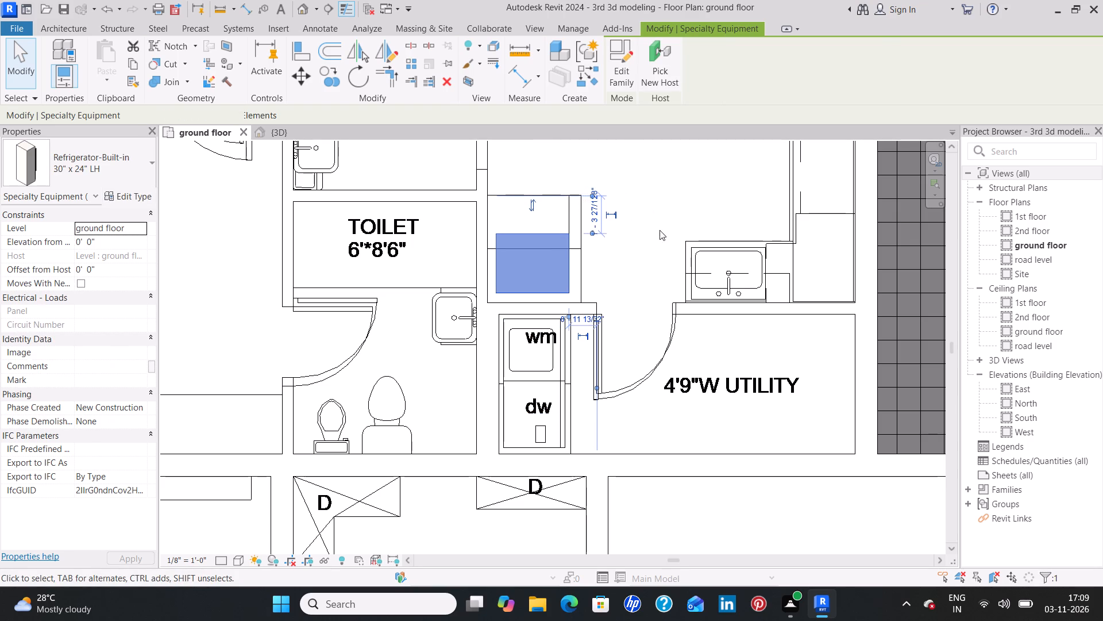
click(660, 230)
Nudge unit 2's built-in refrigerator toward the toilet wall and slightly toward the utility, and flip its facing.
scroll(854, 359, down, 3)
middle_drag(913, 338, 538, 336)
middle_drag(737, 322, 574, 278)
middle_drag(793, 287, 540, 334)
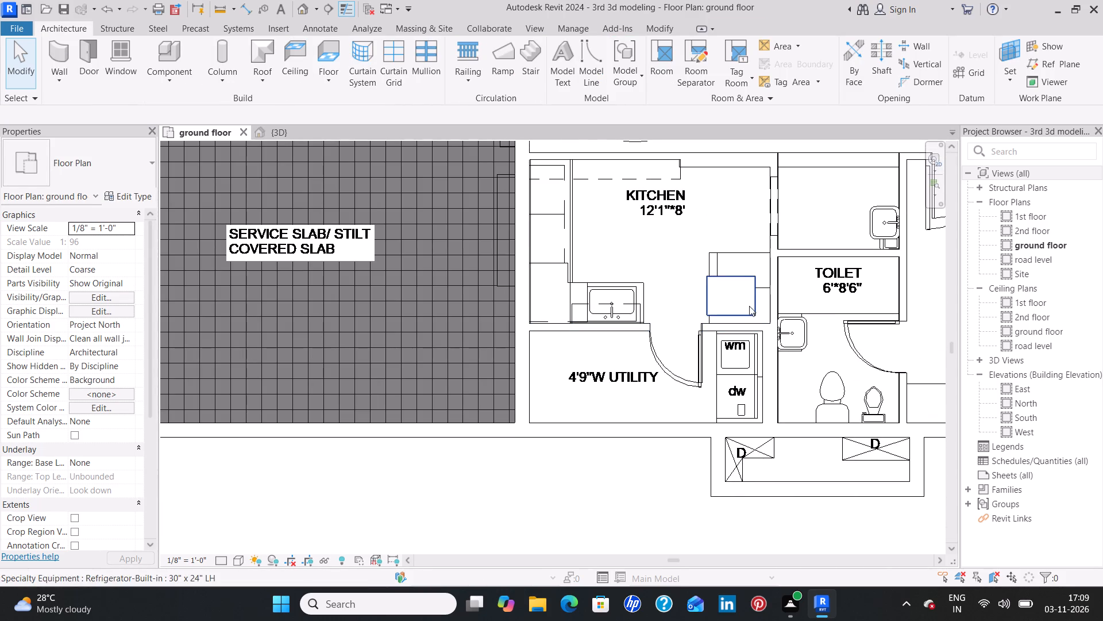
click(751, 313)
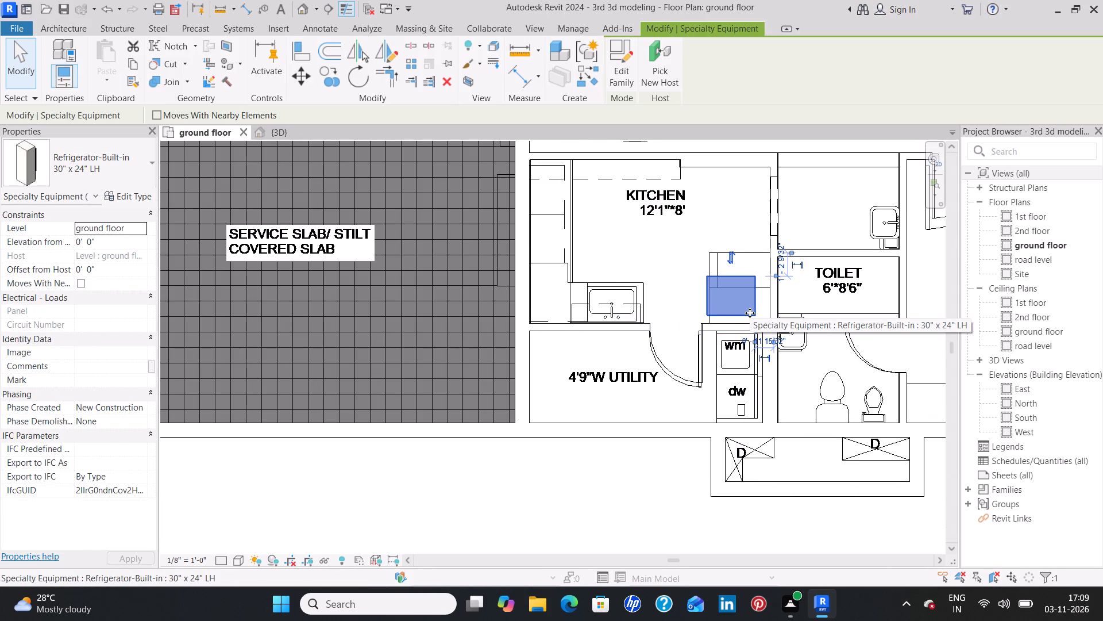
key(Right)
key(Right)
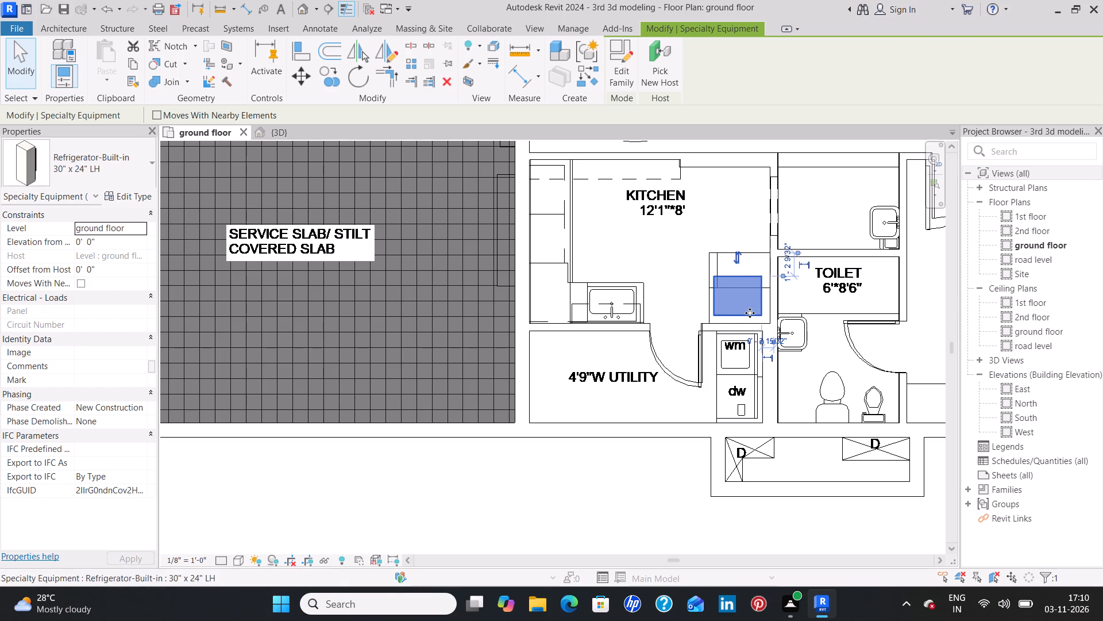
key(Down)
key(Up)
key(Right)
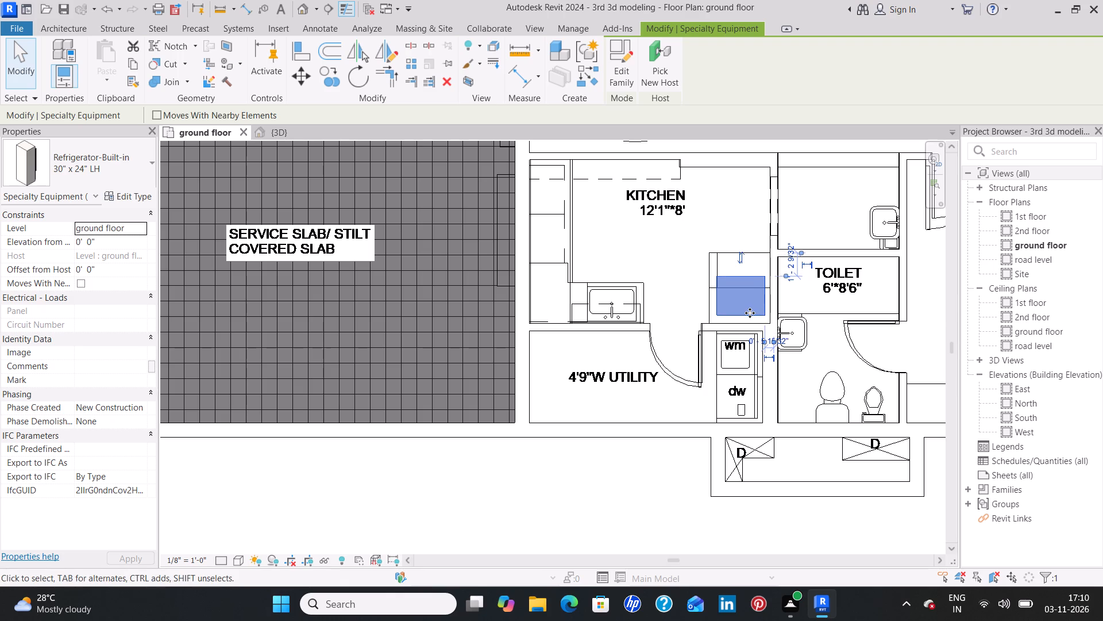
key(Down)
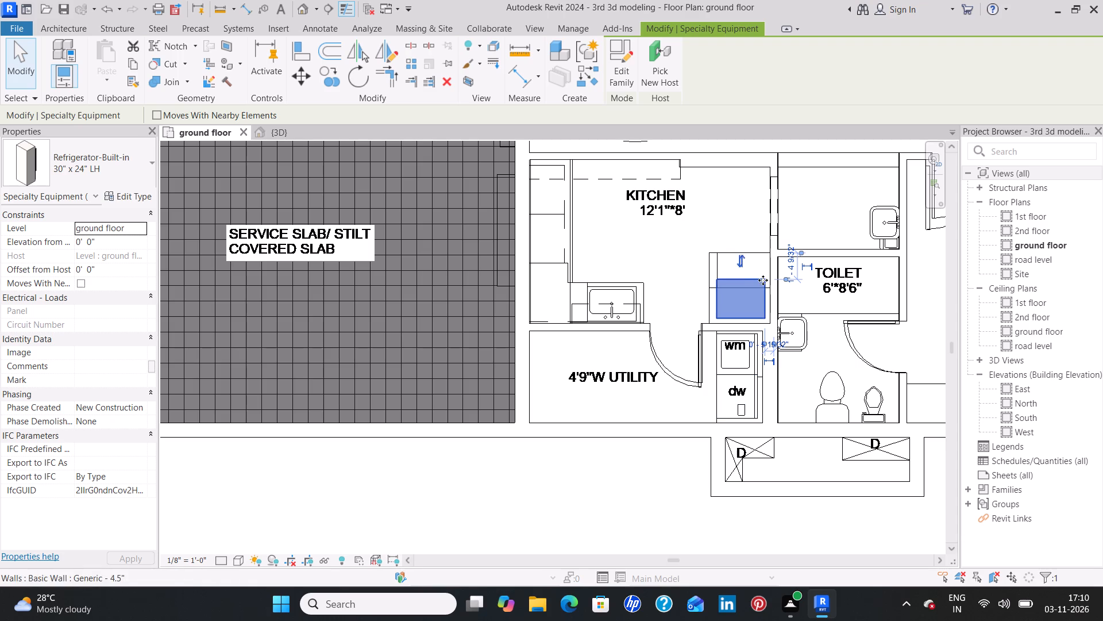
click(741, 263)
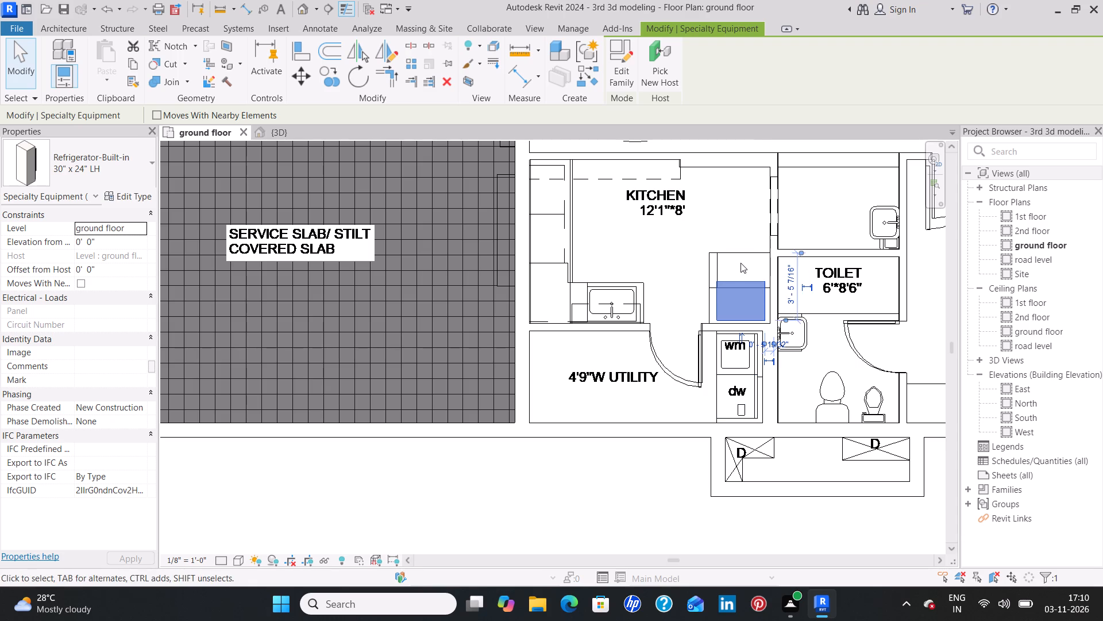
Rotate unit 2's washer 180 degrees and nudge it back into the wm outline of the 4'9"W utility.
click(751, 364)
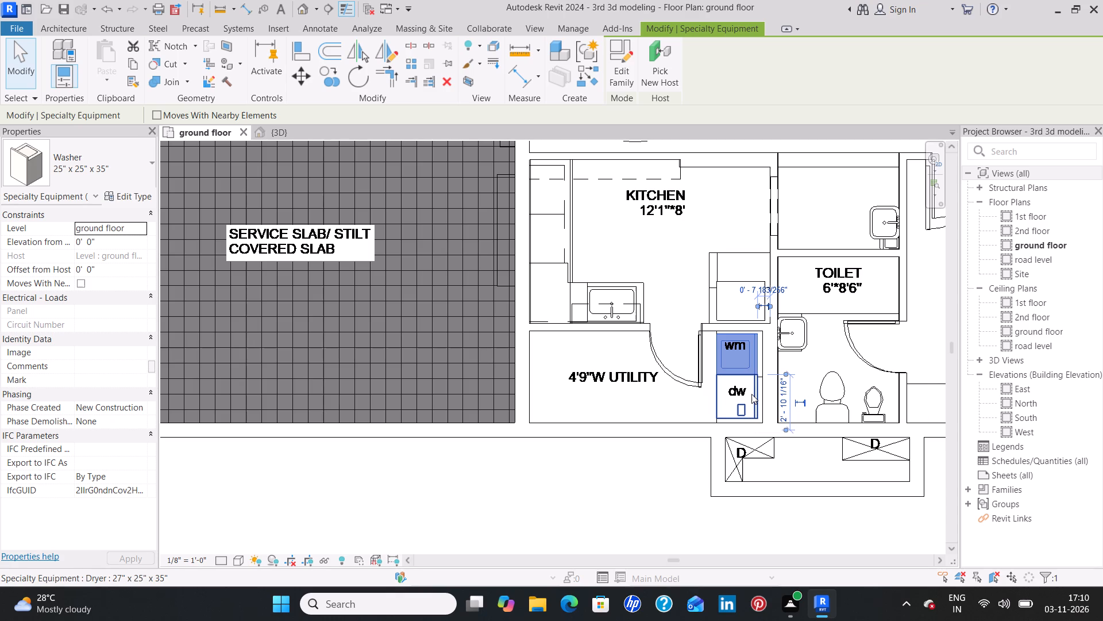
key(space)
key(space)
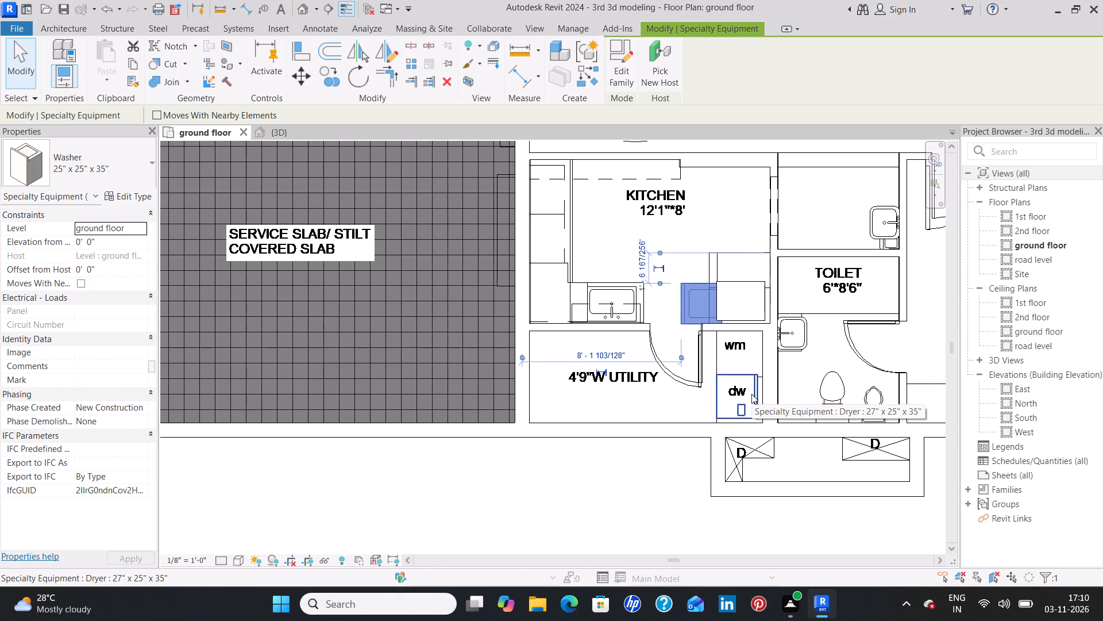
key(Down)
key(Down)
key(Down)
key(Down)
key(Down)
key(Down)
key(Down)
key(Down)
key(Down)
key(Down)
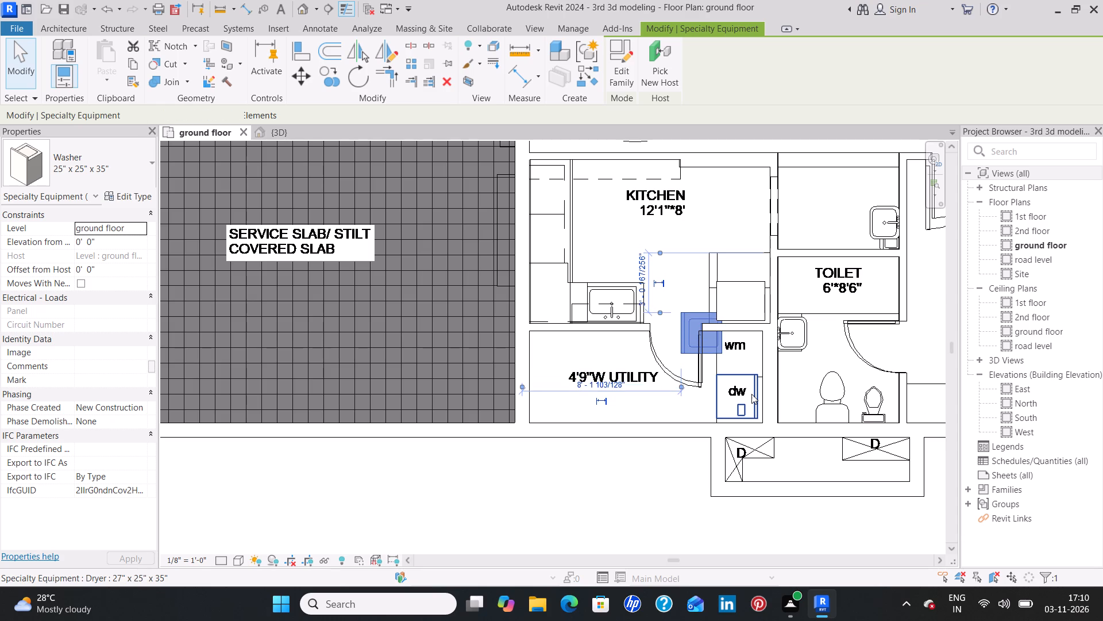
key(Down)
key(Down)
key(Down)
key(Down)
key(Down)
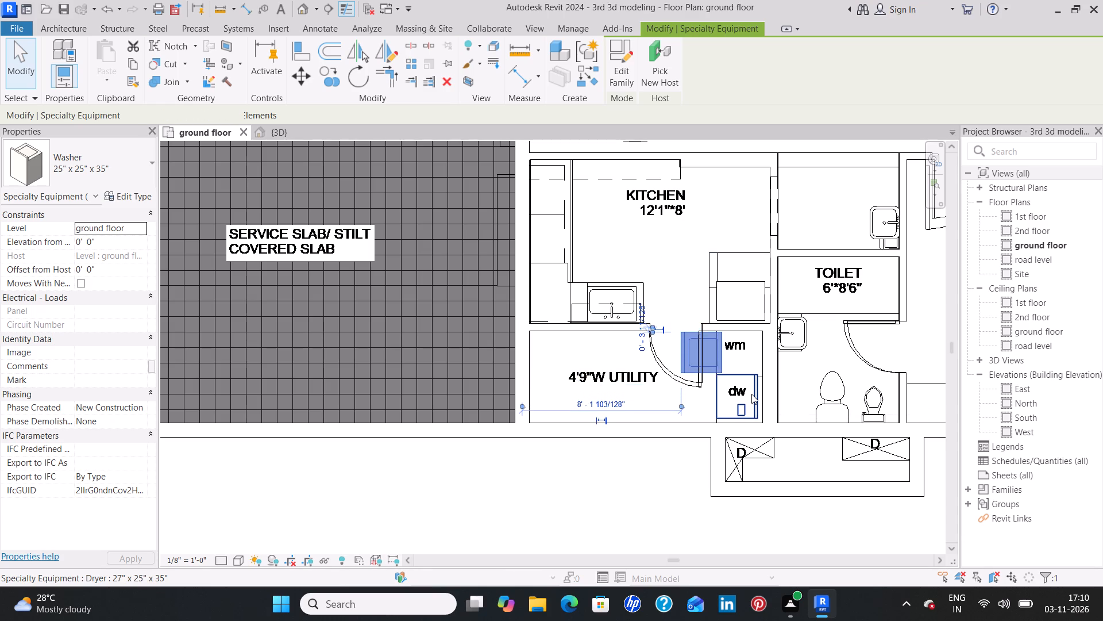
key(Down)
key(Up)
key(Right)
key(Right)
key(Right)
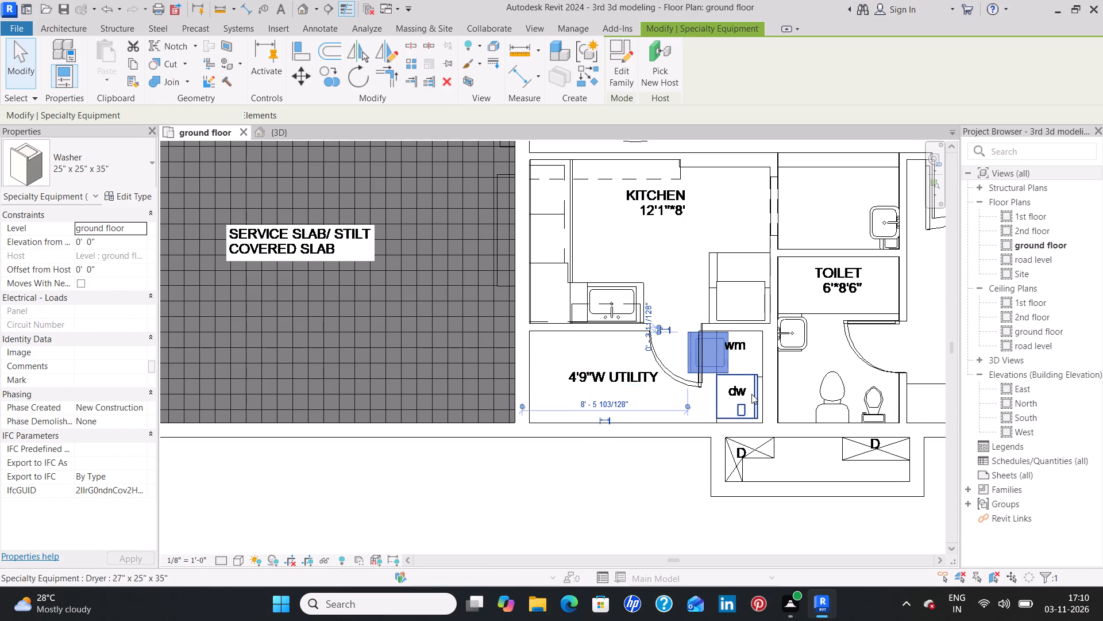
key(Right)
key(Right)
key(Right)
key(Right)
key(Right)
key(Right)
key(Right)
key(Right)
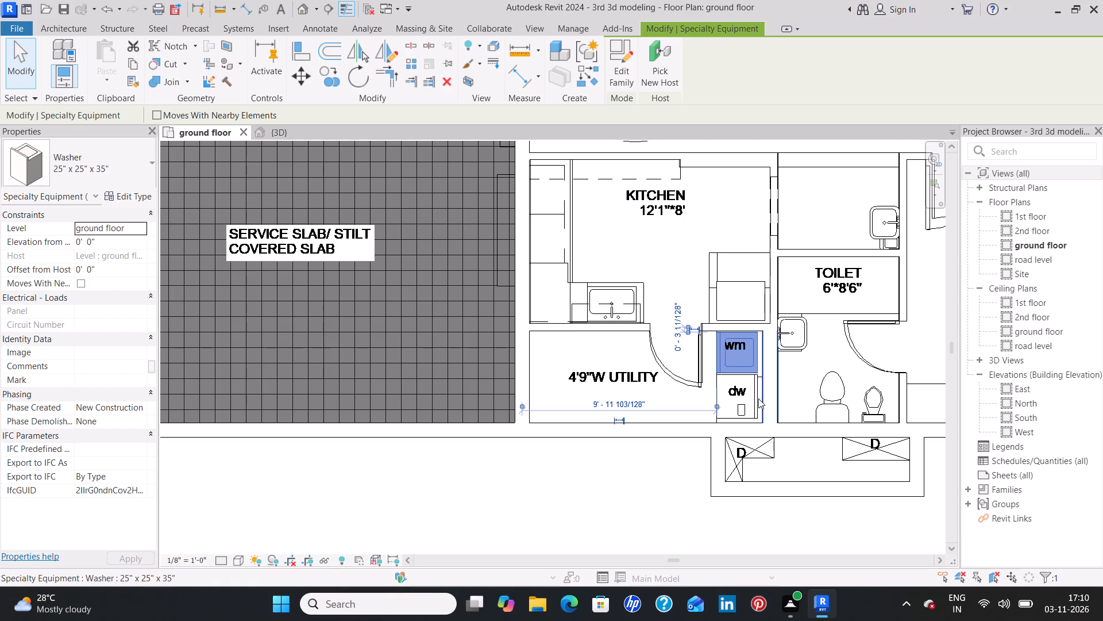
Rotate unit 2's dryer 180 degrees and nudge it into the dw outline below the washer.
click(755, 399)
key(space)
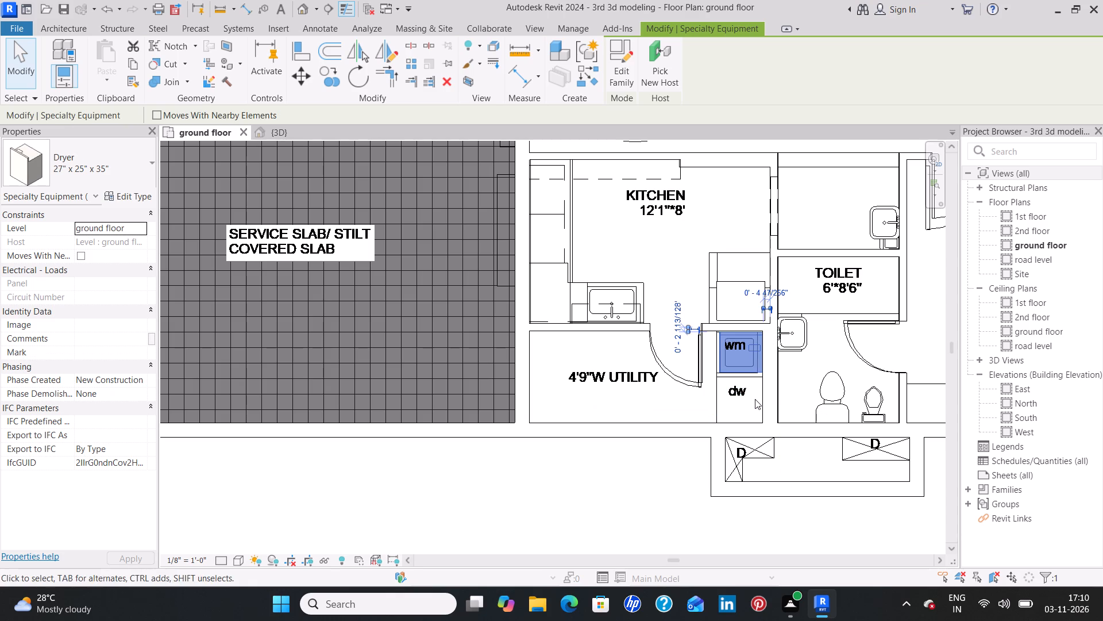
key(space)
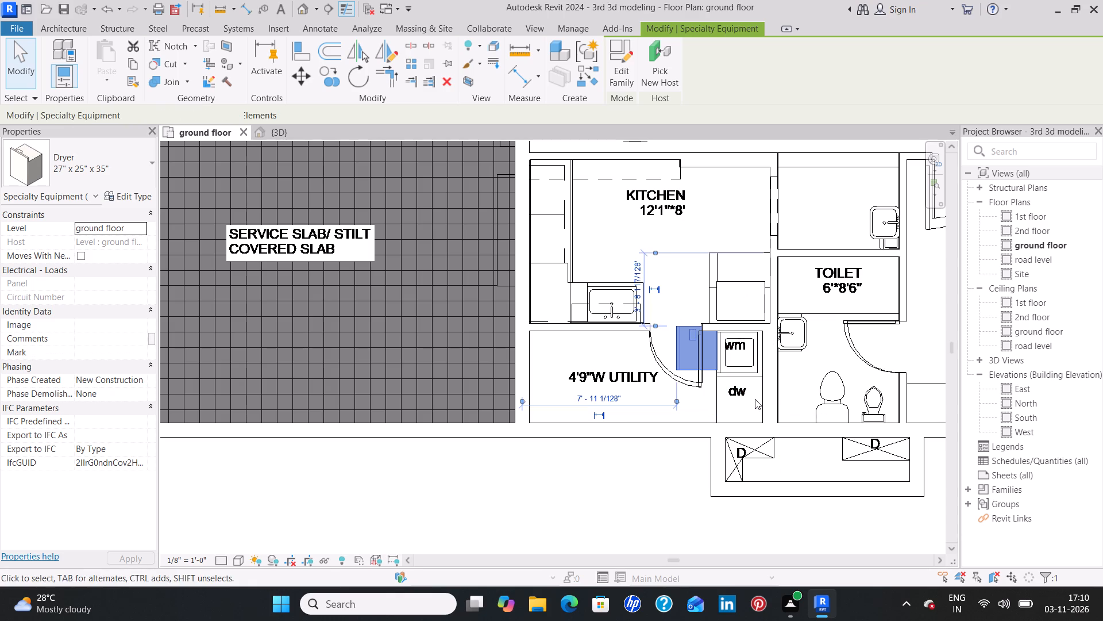
key(Left)
key(Right)
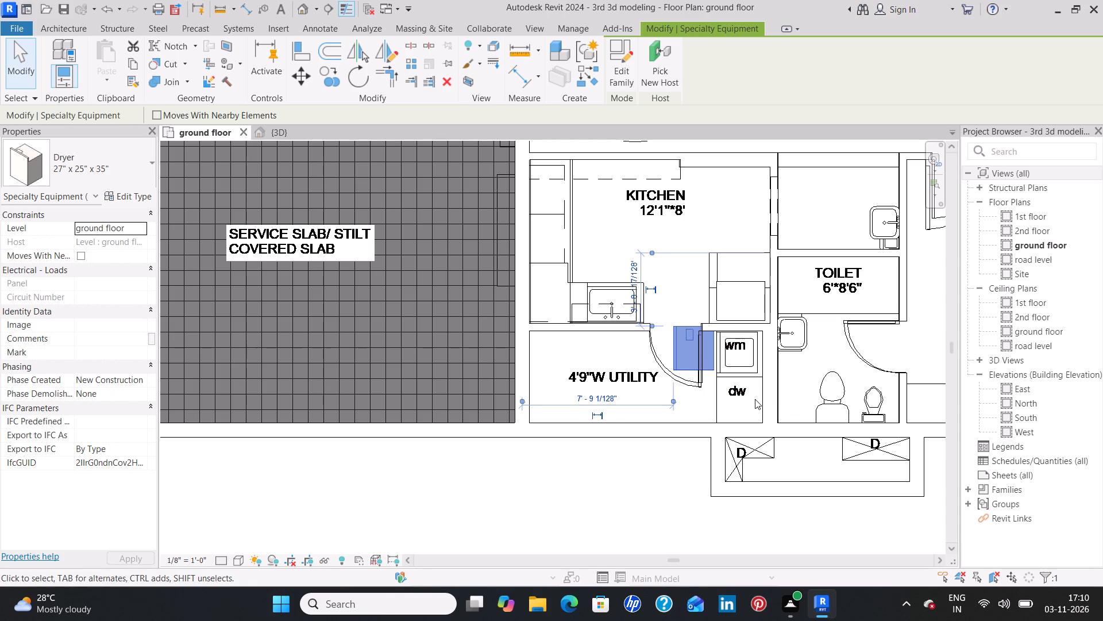
key(Down)
key(Down)
key(Down)
key(Down)
key(Down)
key(Down)
key(Down)
key(Down)
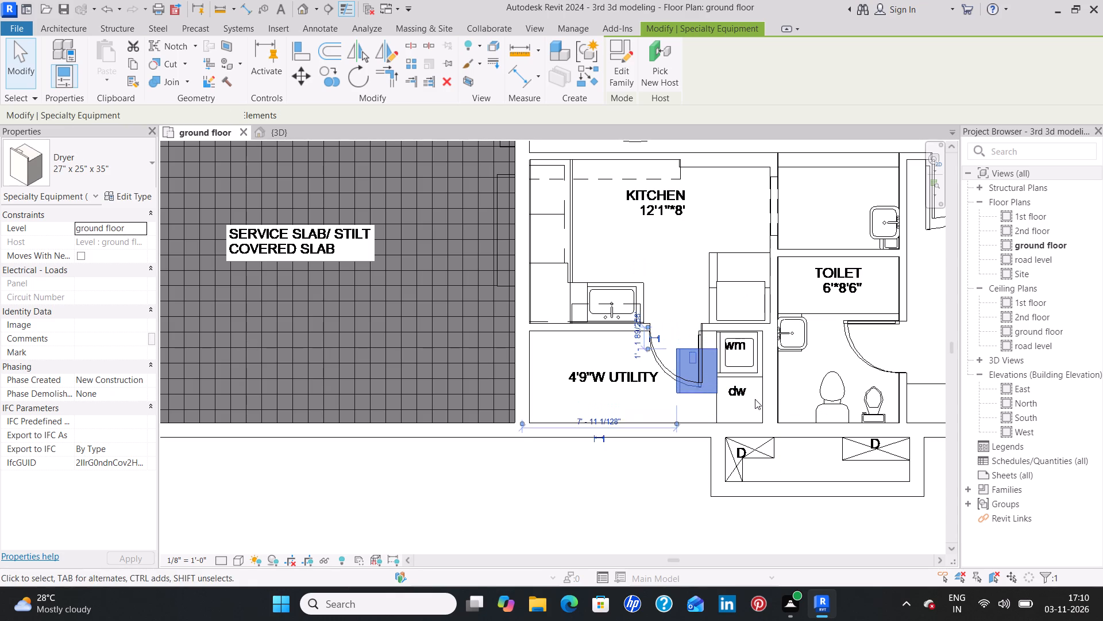
key(Down)
key(Down)
key(Down)
key(Down)
key(Down)
key(Down)
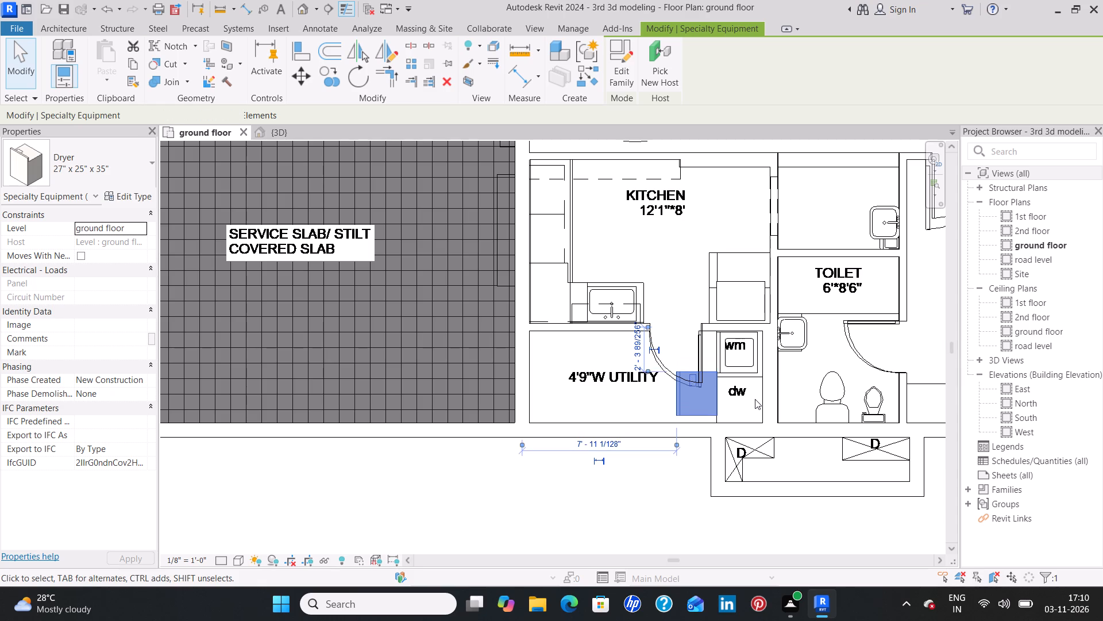
key(Down)
key(Down)
key(Right)
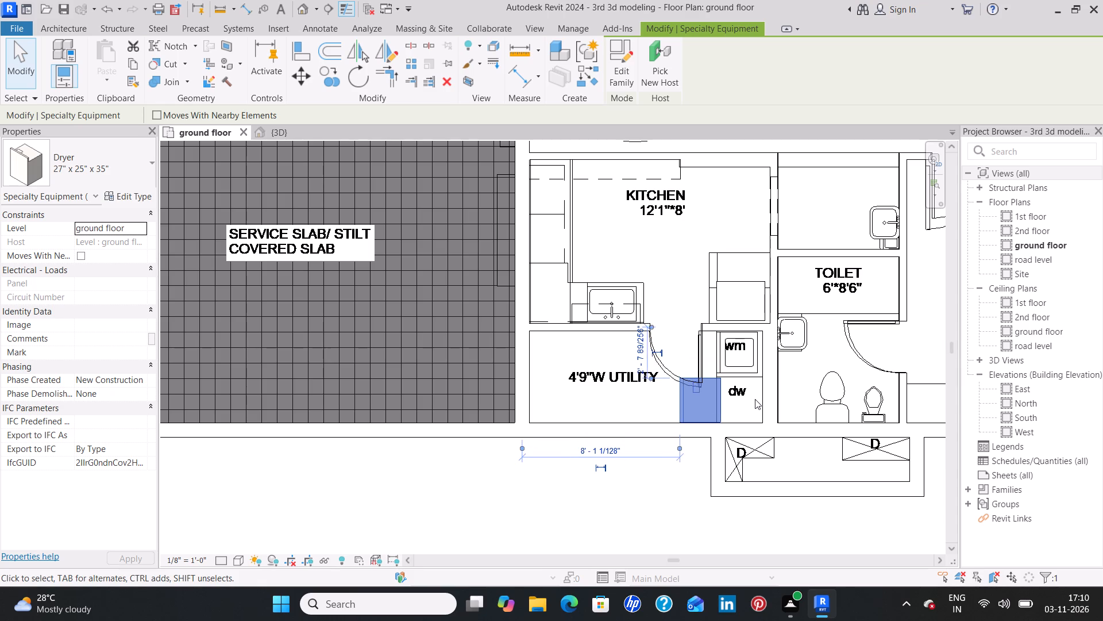
key(Right)
key(Right)
key(Right)
key(Right)
key(Right)
key(Right)
key(Right)
key(Right)
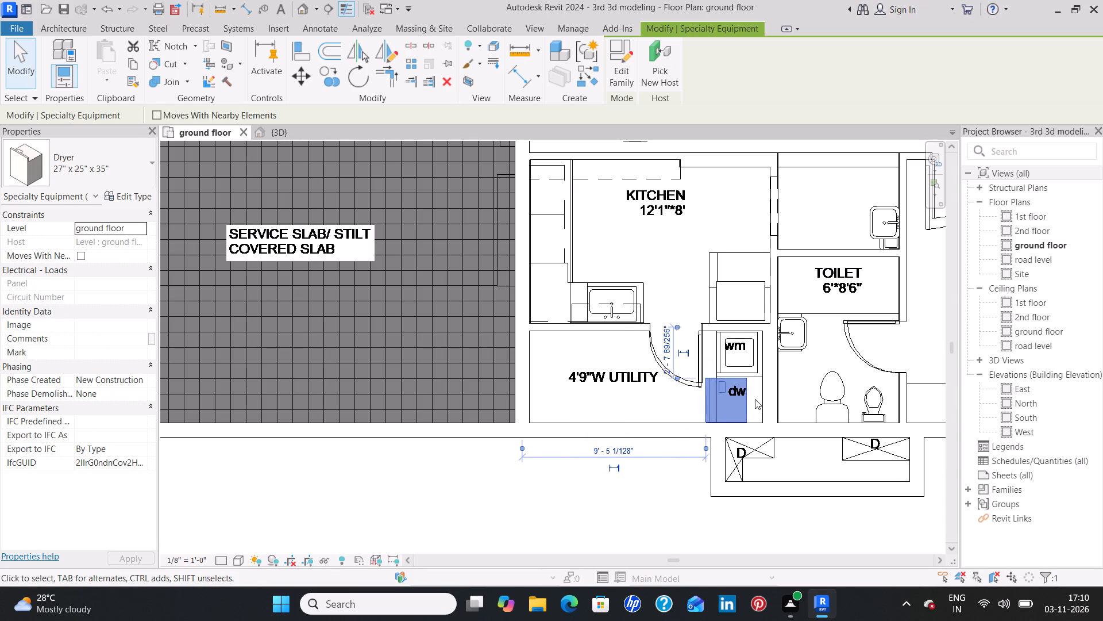
key(Right)
key(Right)
key(Right)
key(Right)
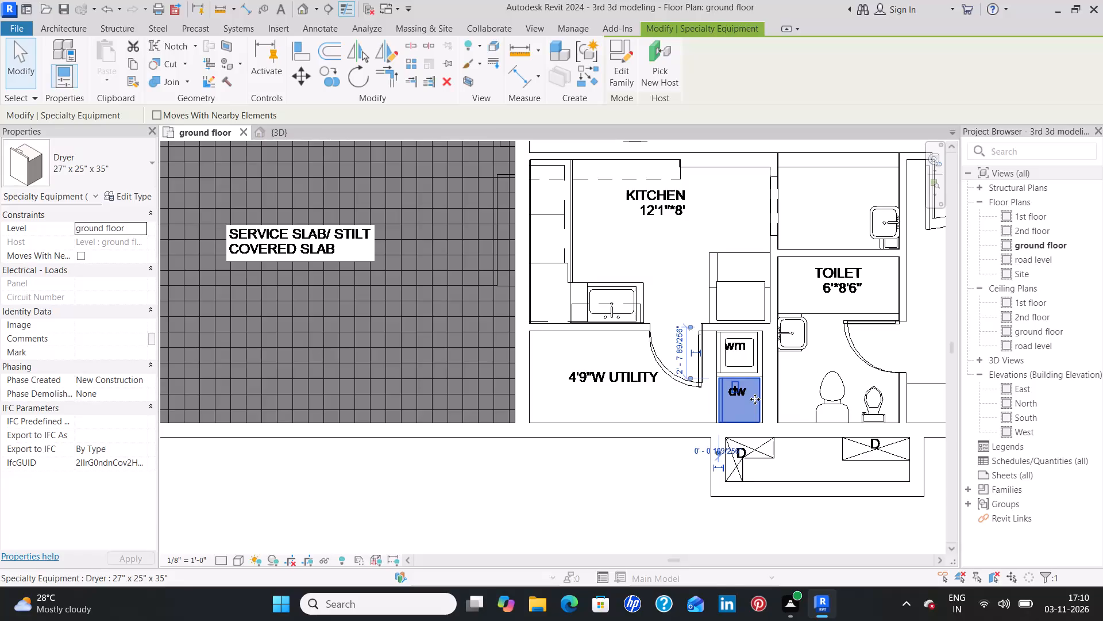
key(Right)
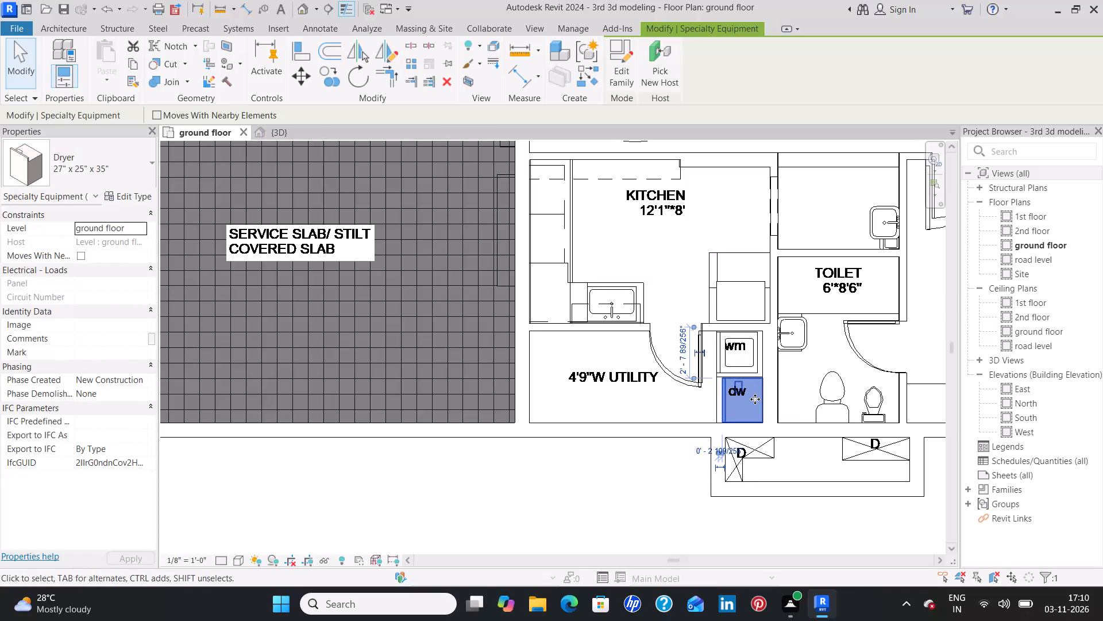
key(Left)
key(Left)
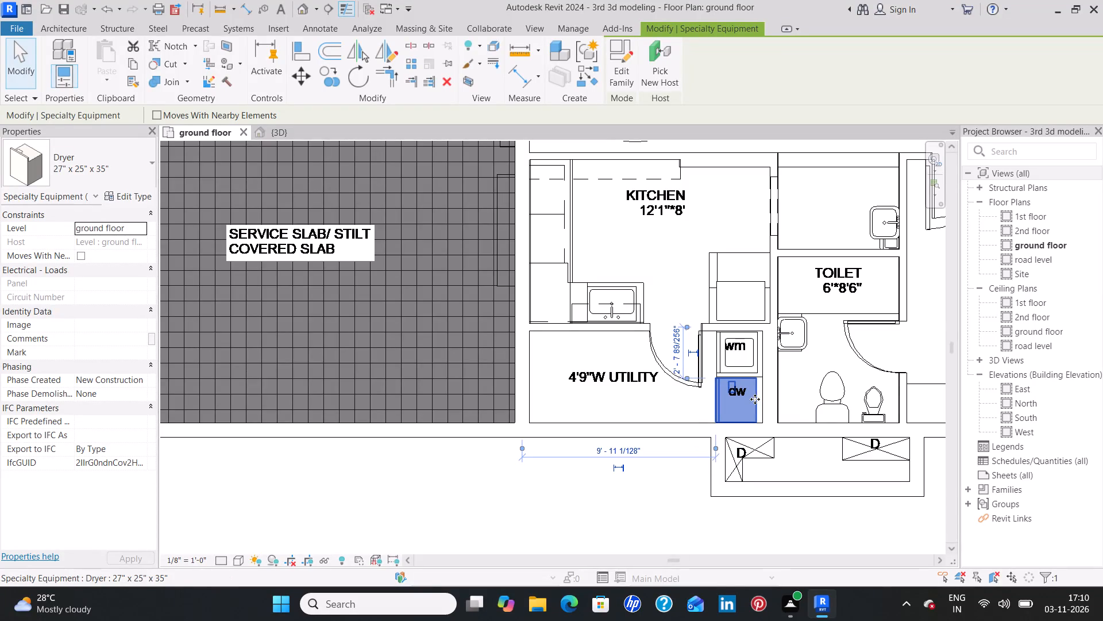
key(Right)
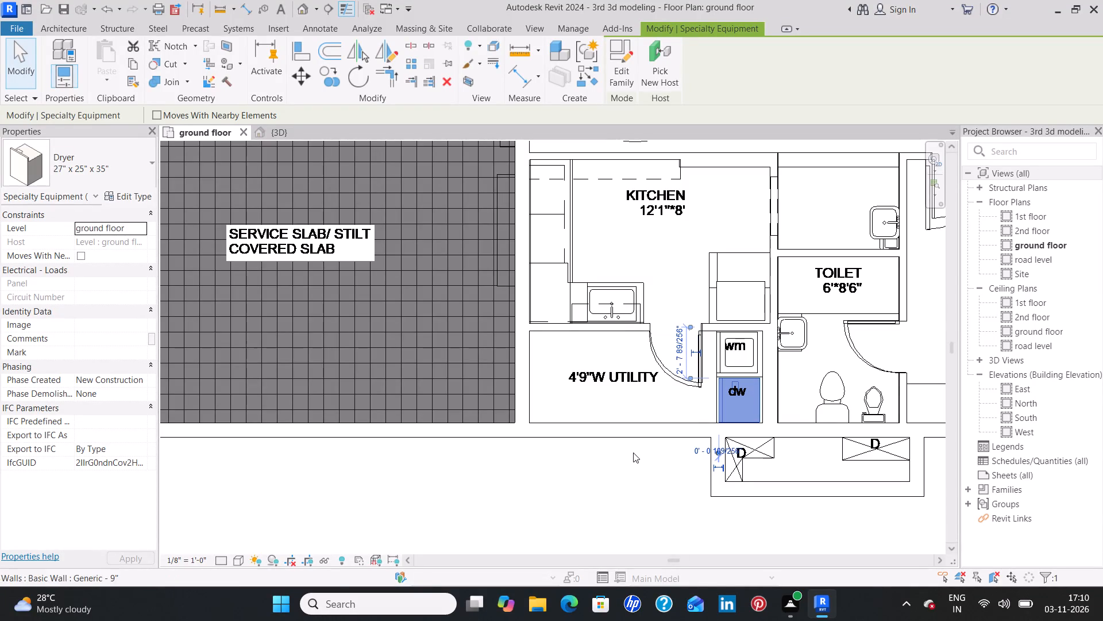
click(648, 401)
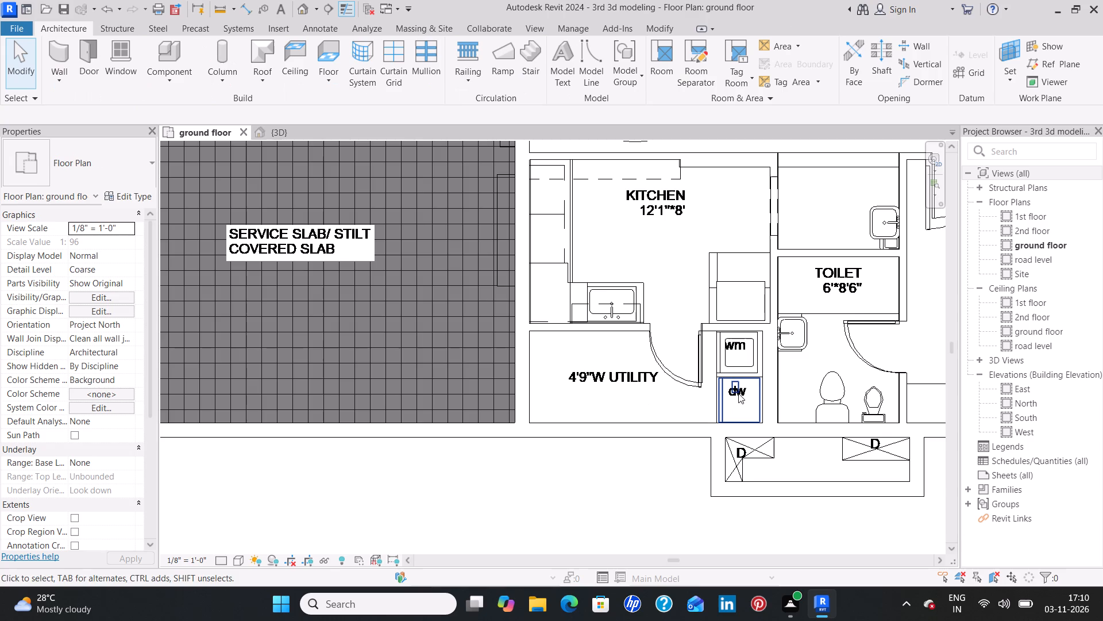
Fine-nudge unit 2's dryer away from the toilet wall so its edge lines up with the washer's.
scroll(728, 388, up, 10)
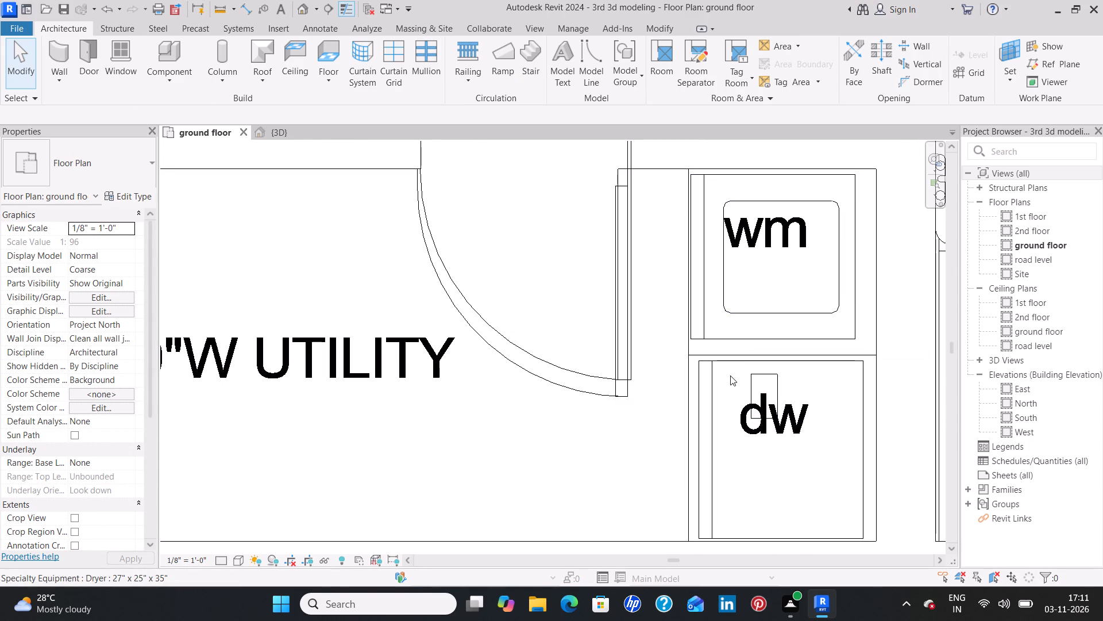
click(716, 366)
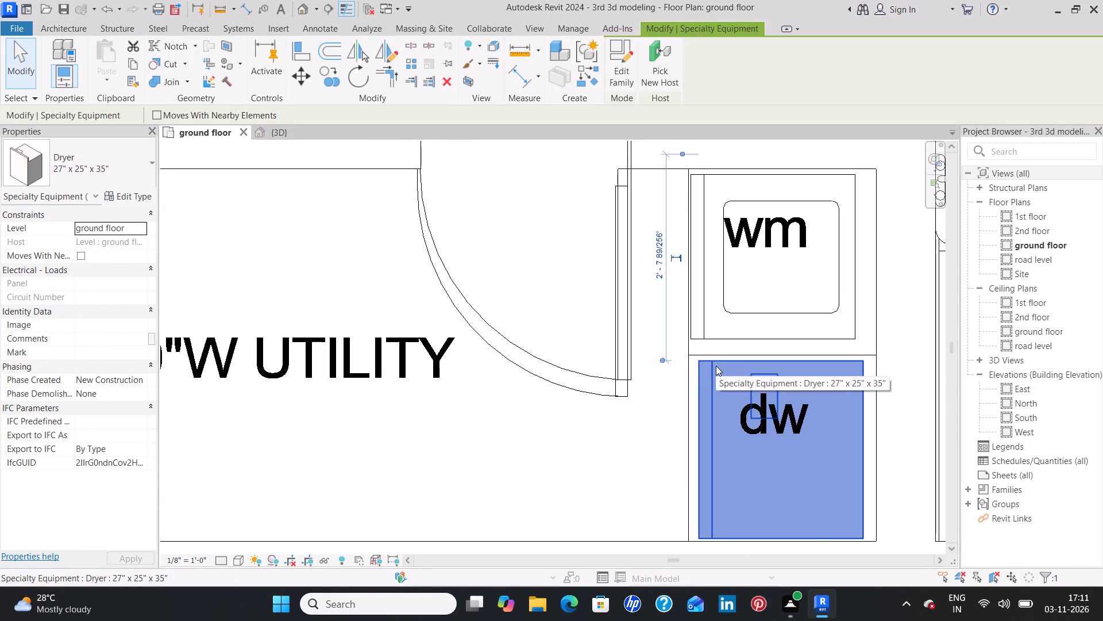
key(Left)
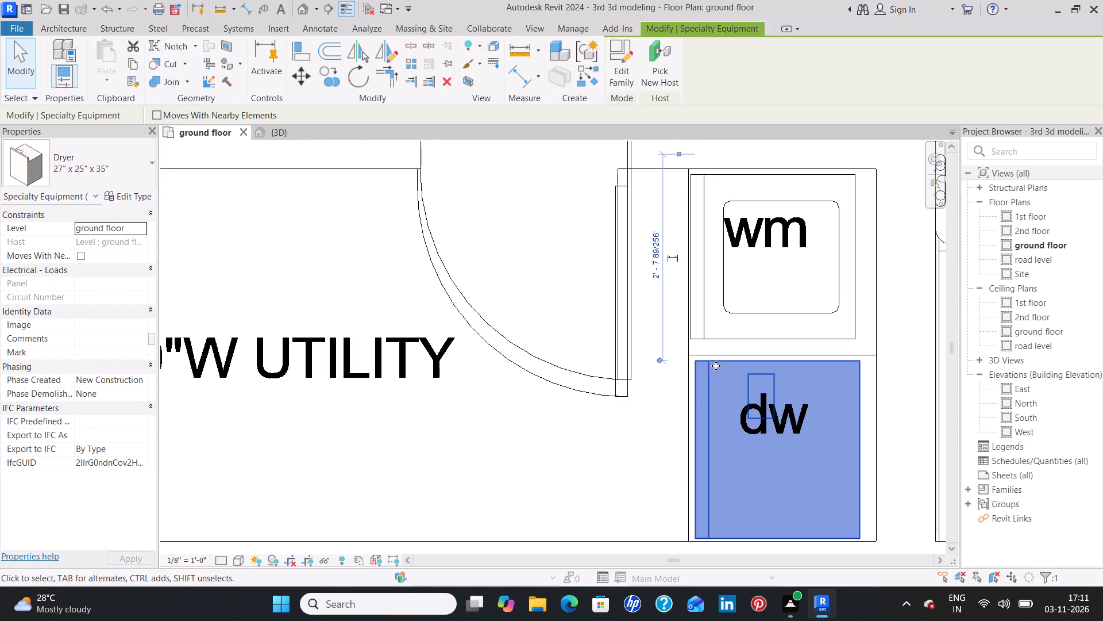
key(Left)
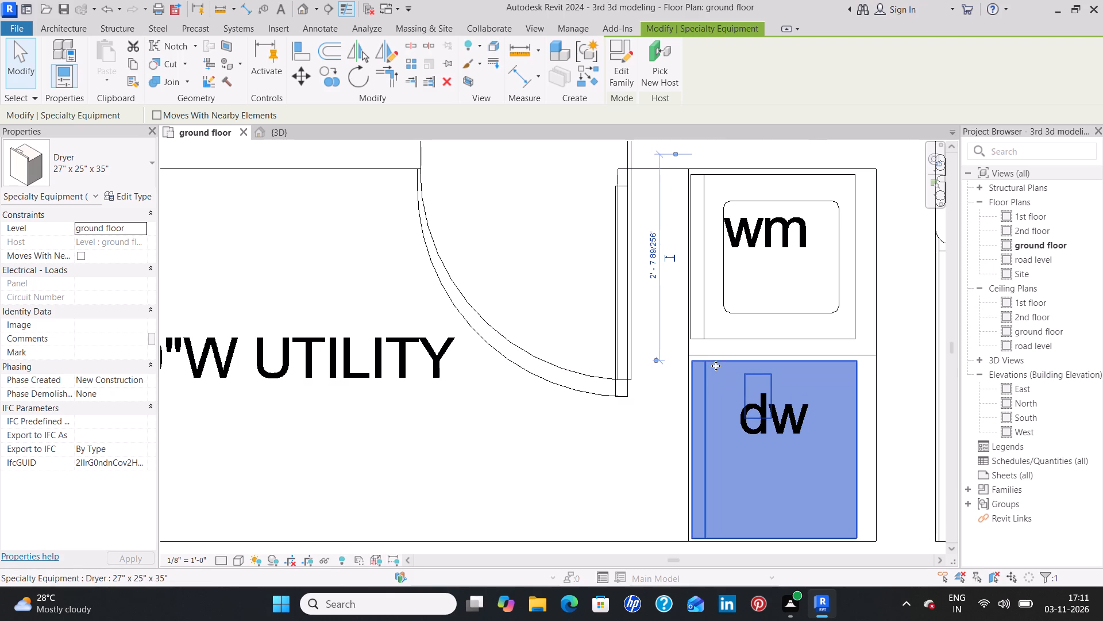
click(634, 410)
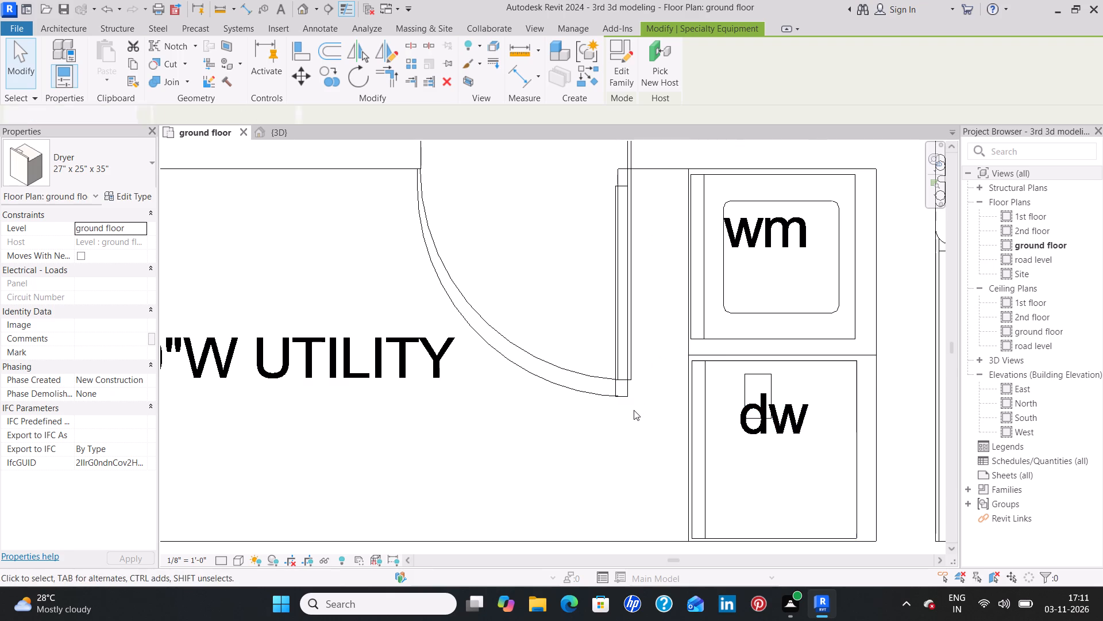
Examine the placement of the refrigerator, washer and dryer in the two units with 12'*8' kitchens.
scroll(682, 313, down, 12)
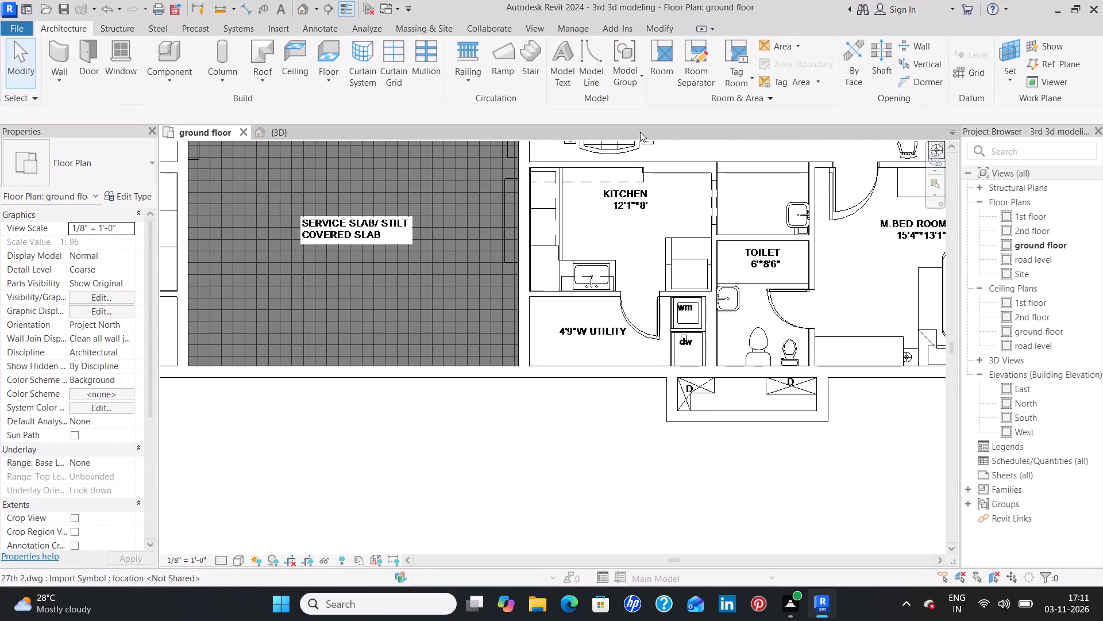
scroll(649, 216, down, 1)
middle_drag(649, 216, 677, 409)
scroll(697, 344, down, 7)
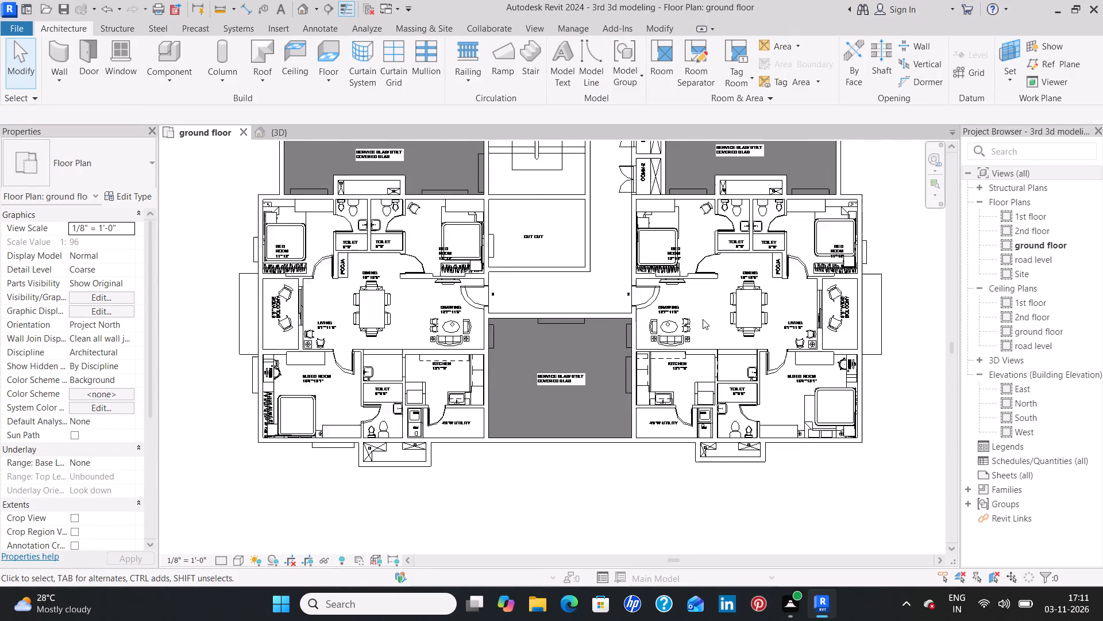
middle_drag(765, 177, 757, 373)
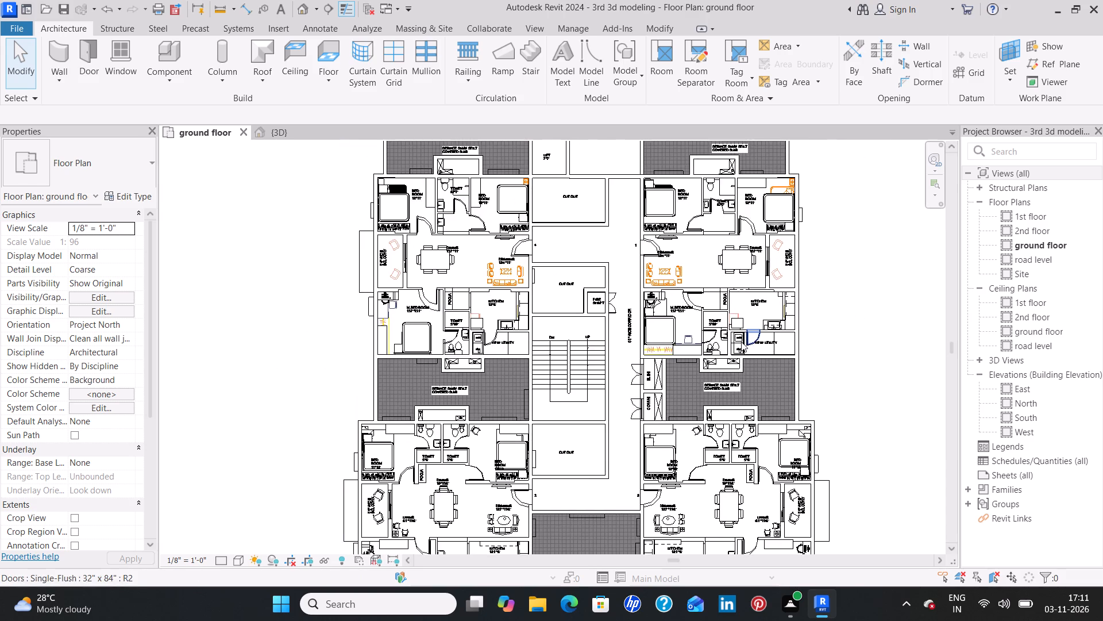
scroll(741, 342, up, 15)
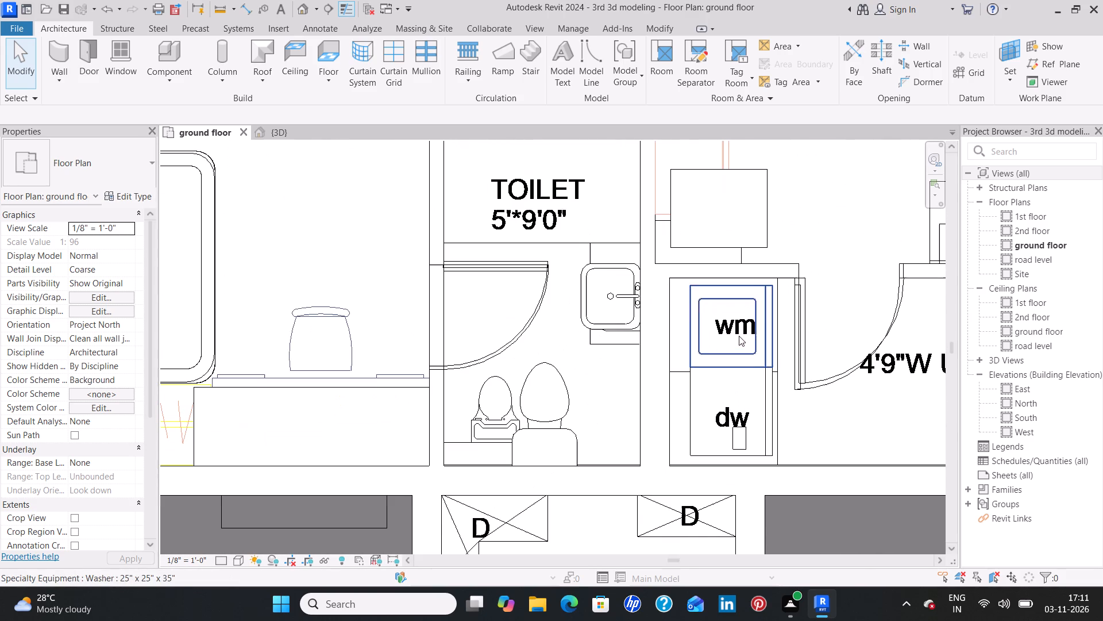
middle_drag(747, 227, 746, 417)
scroll(749, 398, down, 6)
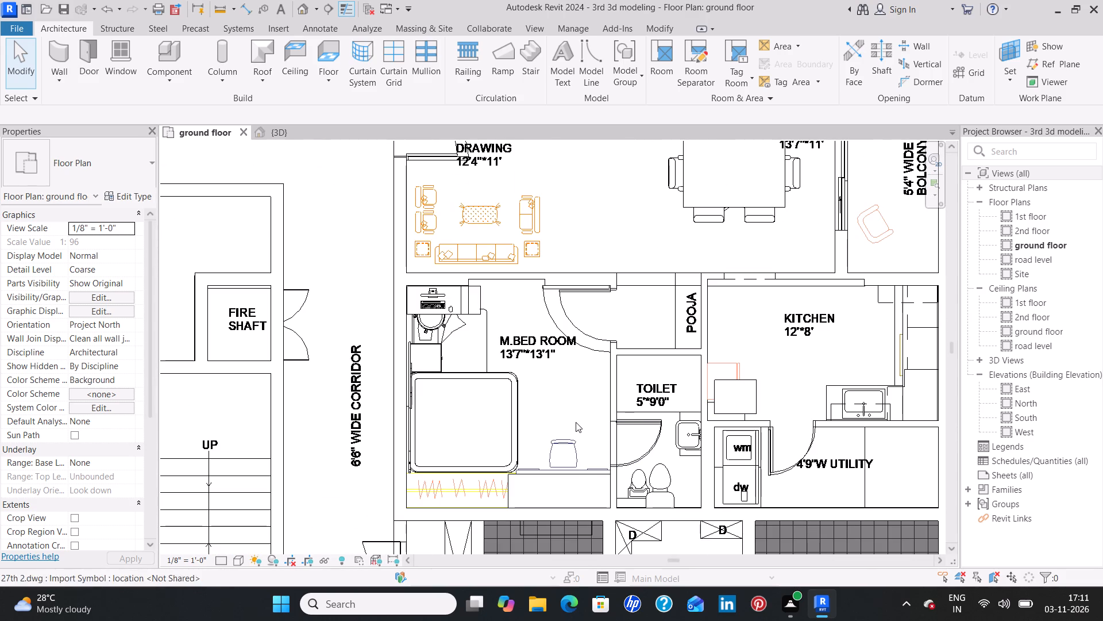
middle_drag(433, 422, 803, 392)
middle_drag(480, 436, 715, 432)
scroll(521, 440, down, 1)
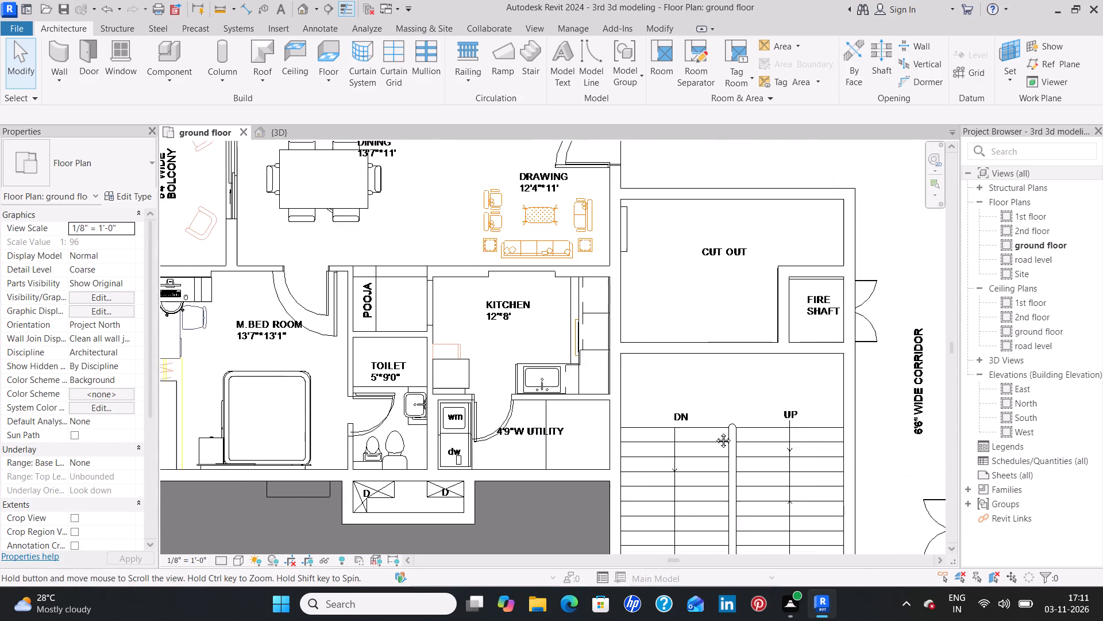
middle_drag(715, 432, 718, 431)
scroll(476, 450, up, 7)
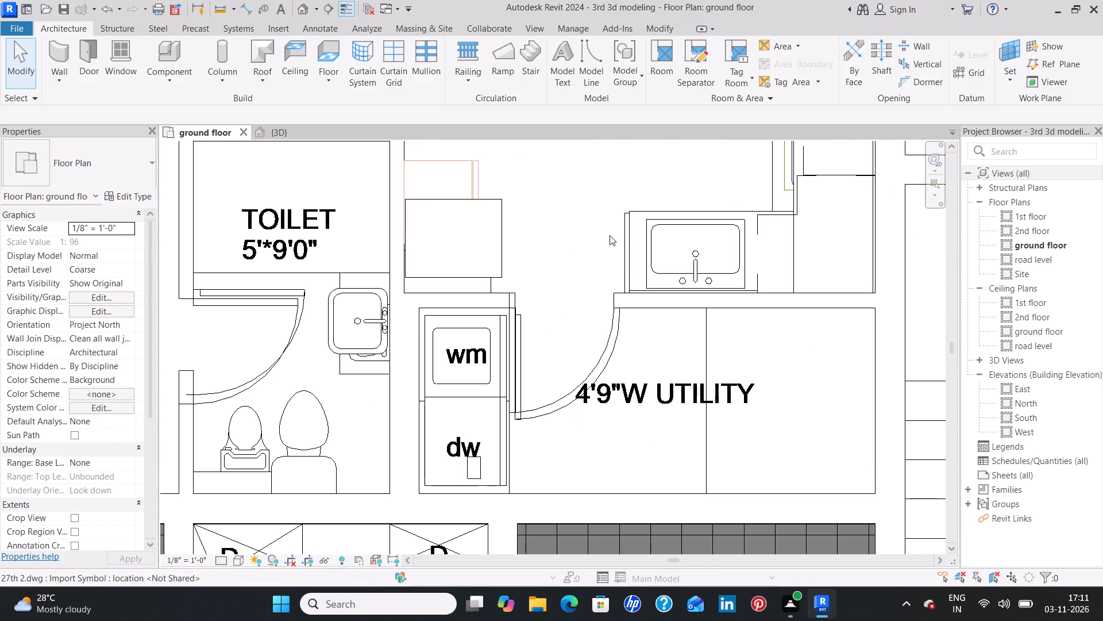
Nudge the refrigerator beside the sink in the 9'3"*8' kitchen into the refrigerator outline in the kitchen's upper corner.
scroll(607, 237, down, 8)
middle_drag(637, 208, 614, 549)
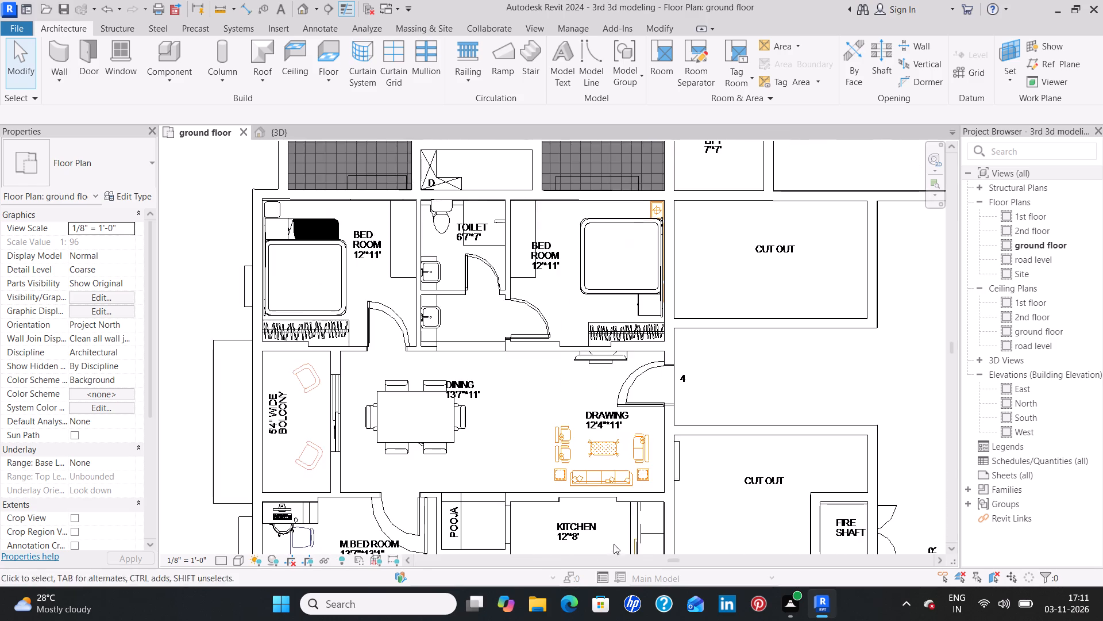
scroll(600, 445, down, 3)
middle_drag(603, 260, 606, 485)
scroll(610, 458, down, 1)
scroll(619, 400, up, 7)
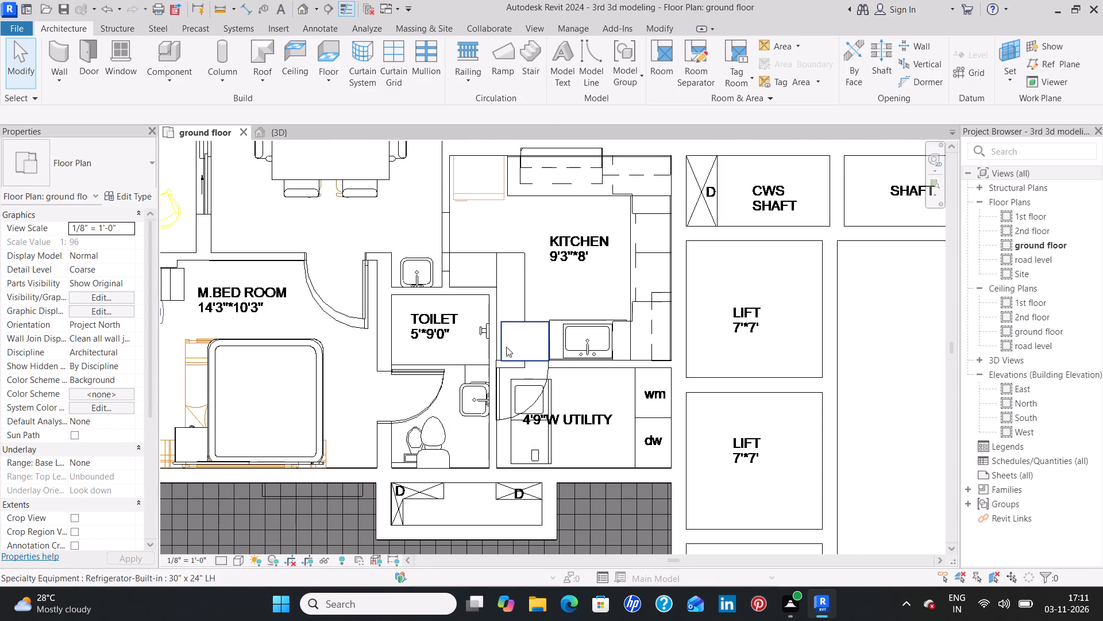
click(529, 322)
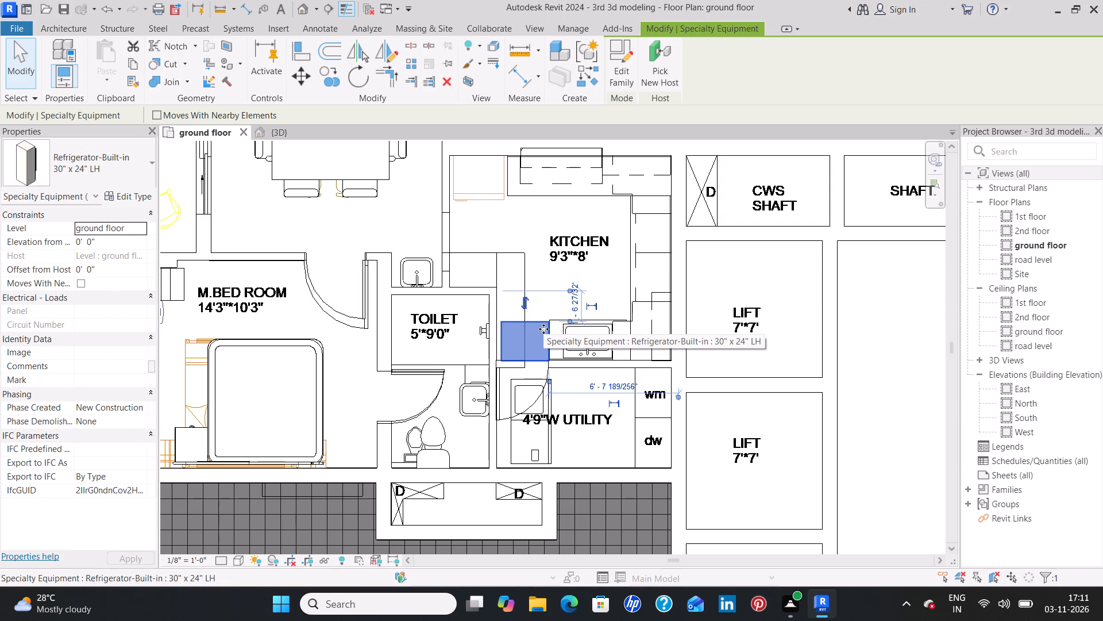
key(Up)
key(Up)
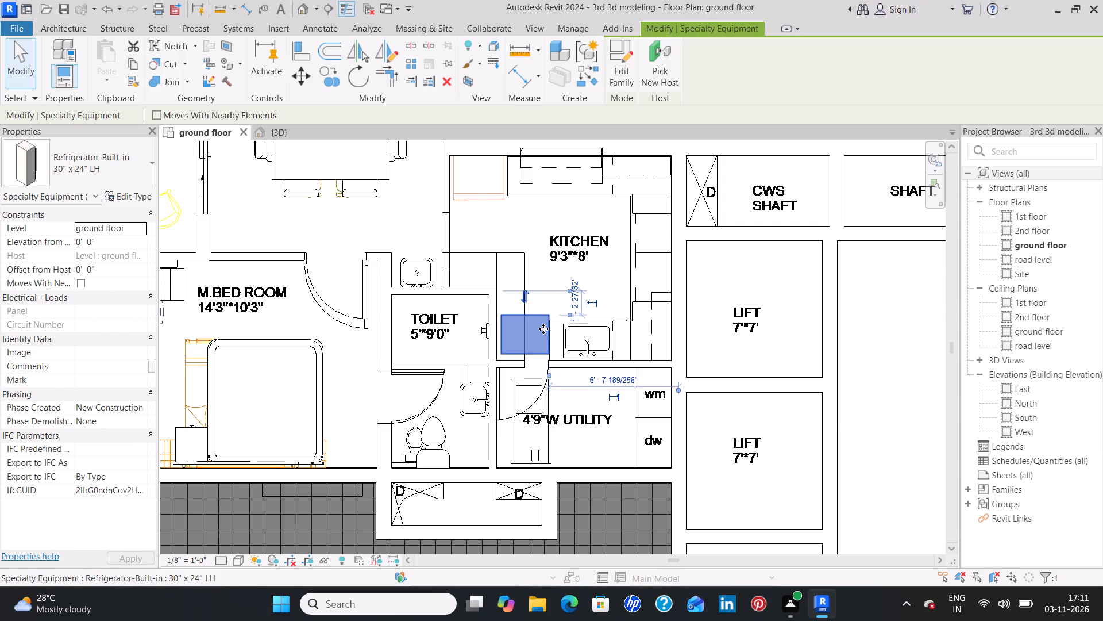
key(Up)
key(Up)
key(Up)
key(Up)
key(Up)
key(Up)
key(Up)
key(Up)
key(Up)
key(Up)
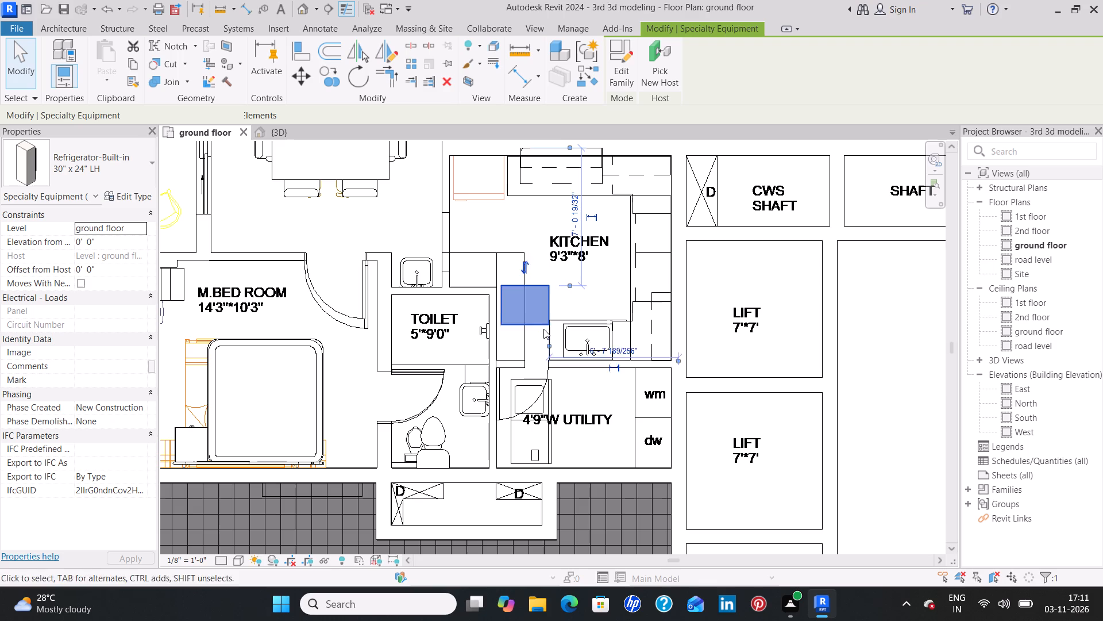
key(Up)
key(Up)
key(Up)
key(Up)
key(Up)
key(Up)
key(Up)
key(Up)
key(Up)
key(Up)
key(Up)
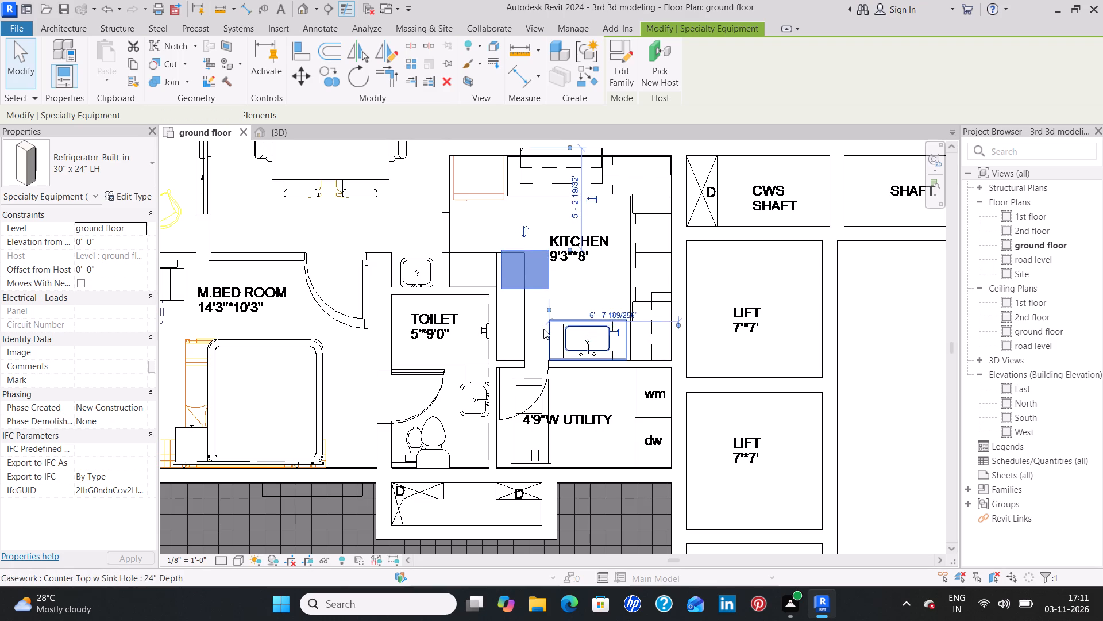
key(Up)
key(Up)
key(Up)
key(Up)
key(Up)
key(Up)
key(Up)
key(Up)
key(Up)
key(Up)
key(Up)
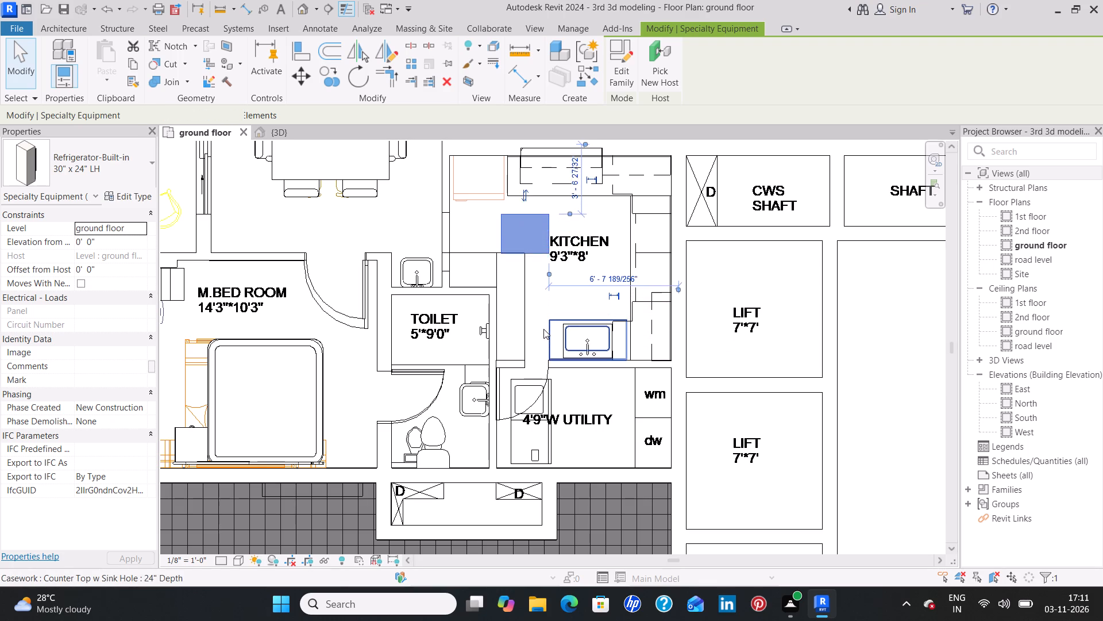
key(Up)
key(Up)
key(Up)
key(Up)
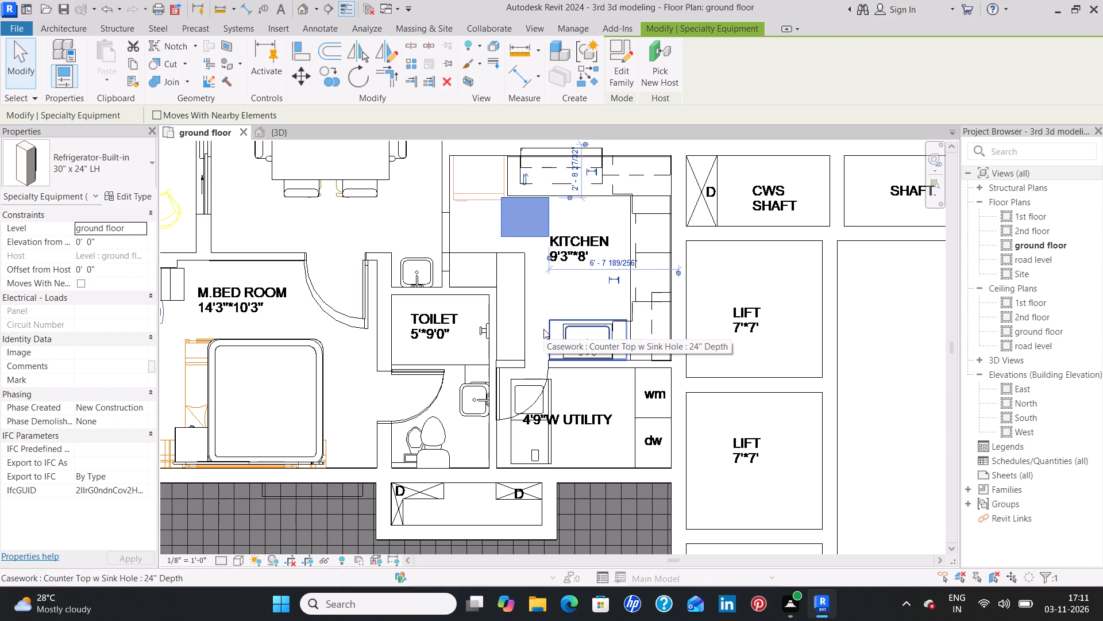
key(Left)
key(Left)
key(Left)
key(Left)
key(Left)
key(Left)
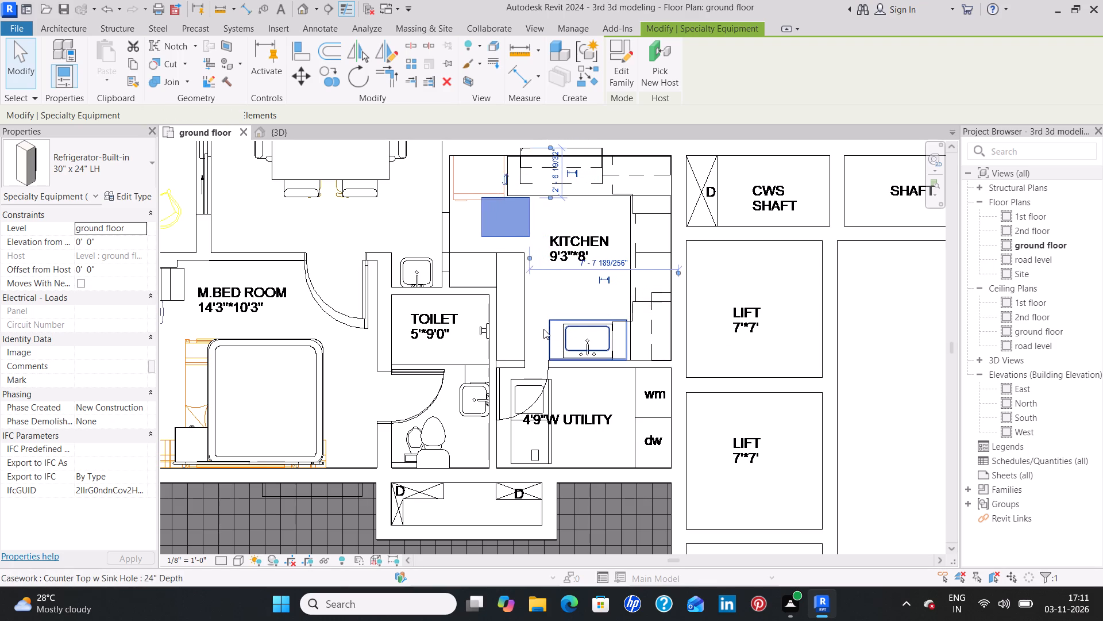
key(Left)
key(Left)
key(Left)
key(Left)
key(Left)
key(Left)
key(Left)
key(Left)
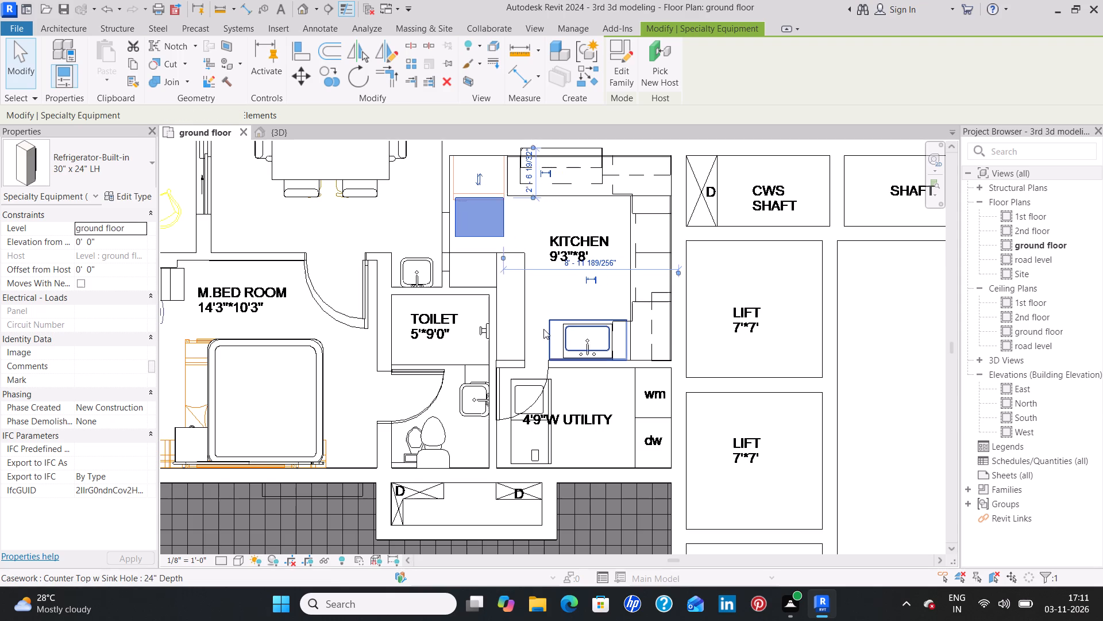
key(Left)
key(Up)
key(Up)
key(Up)
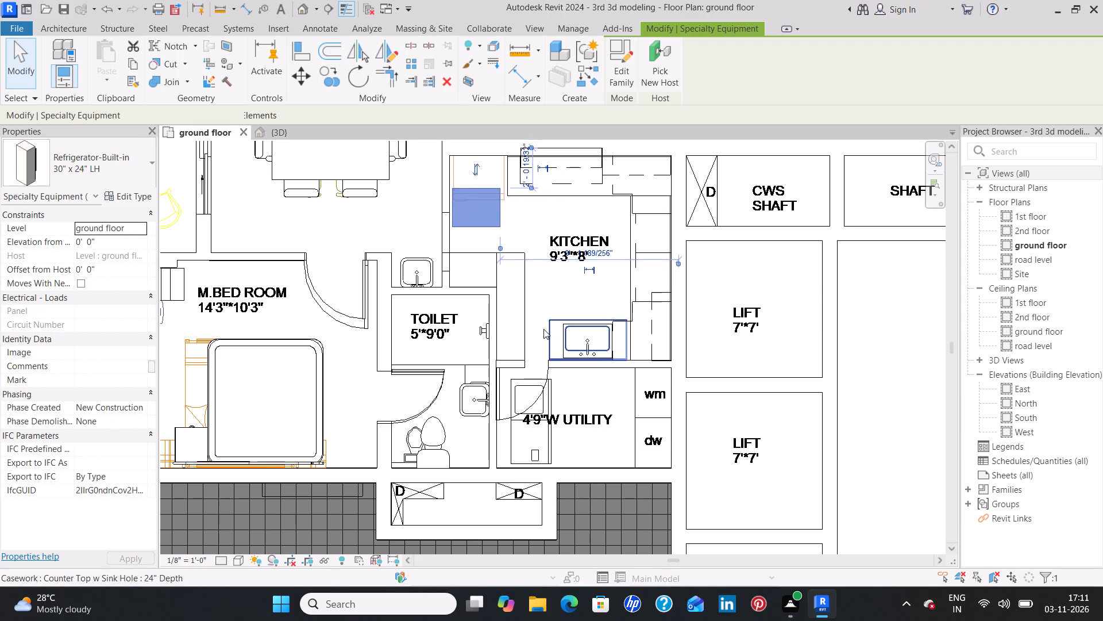
key(Up)
key(Up)
key(Up)
key(Up)
key(Up)
key(Up)
key(Up)
key(Up)
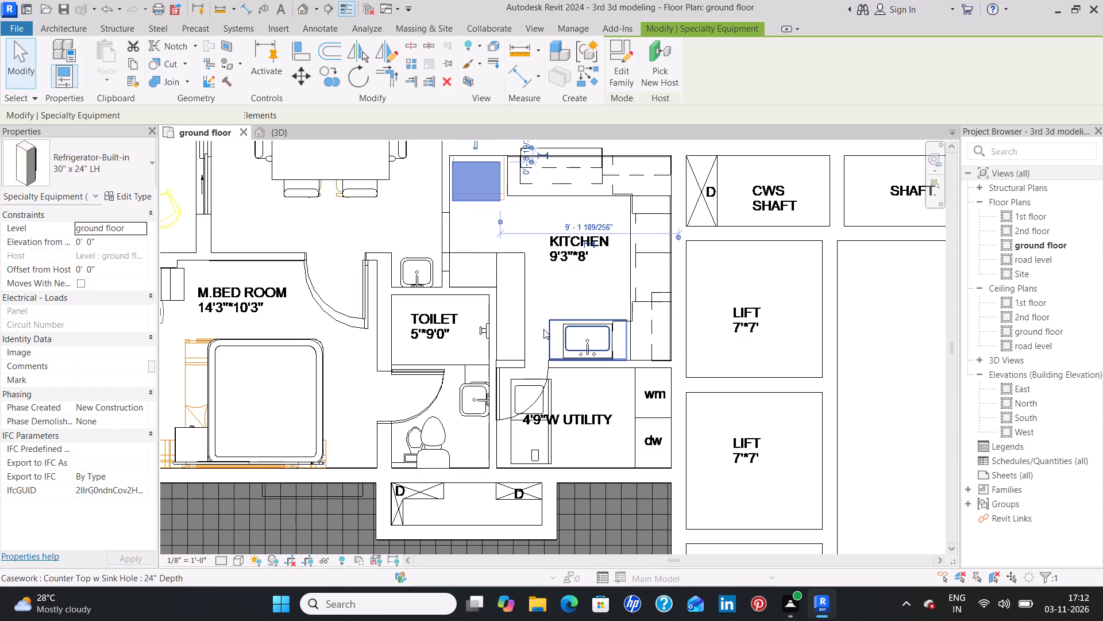
key(Up)
key(Right)
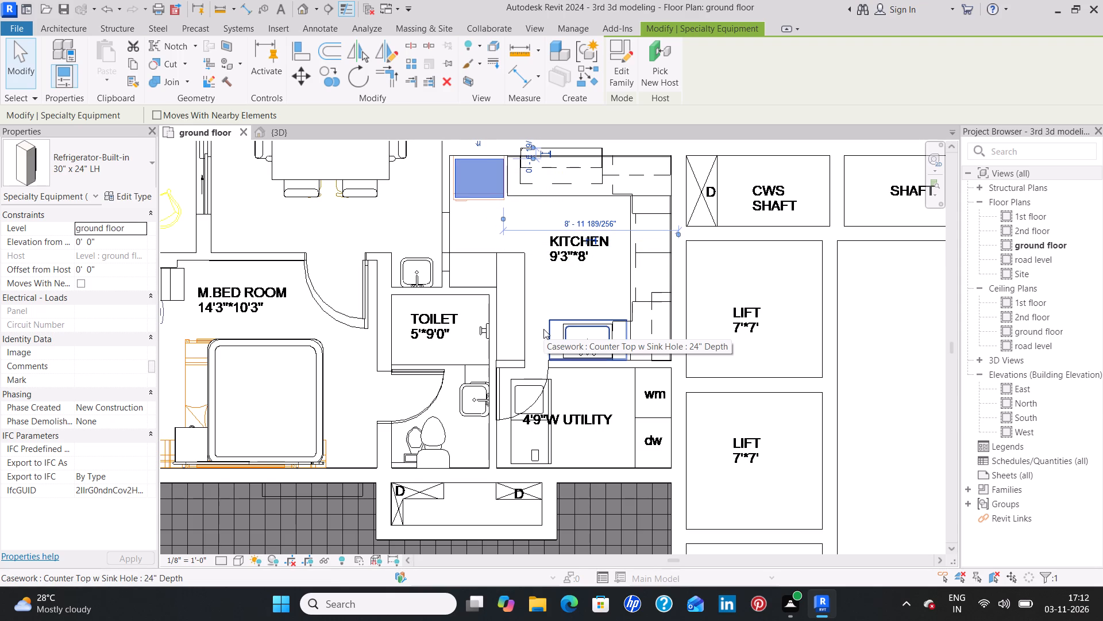
Flip the refrigerator's facing in the 9'3"*8' kitchen and fine-nudge it within its outline.
click(476, 143)
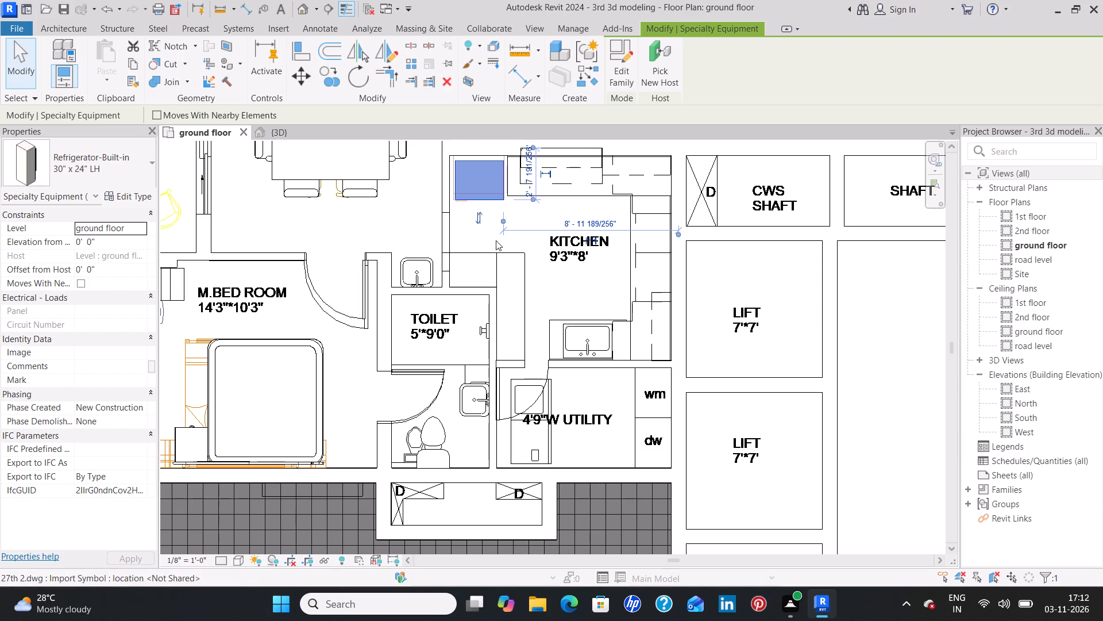
key(Up)
key(Down)
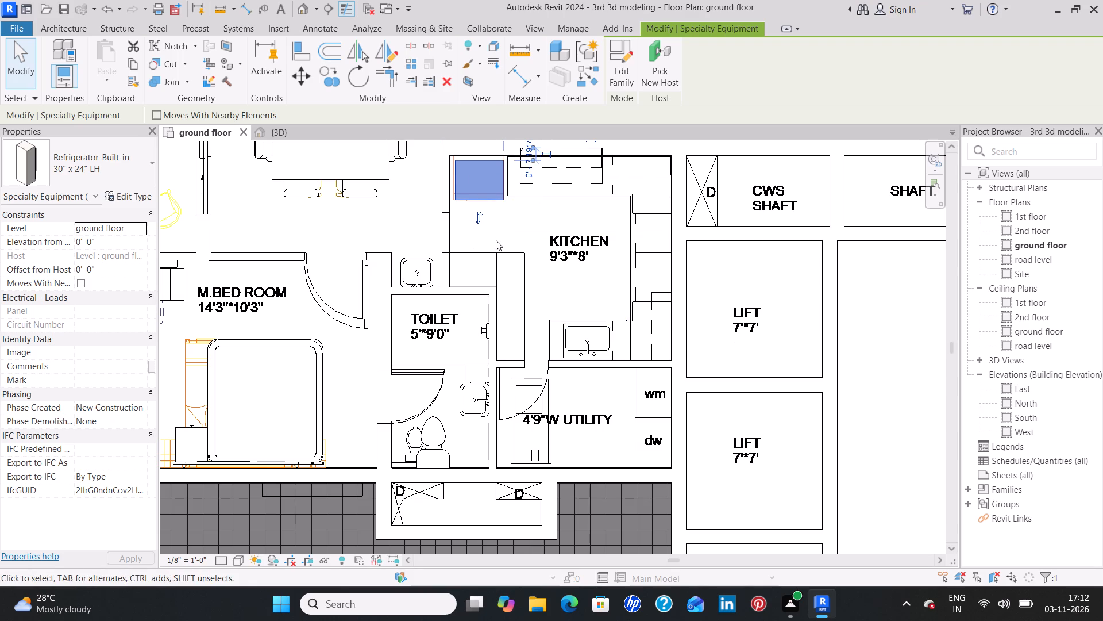
key(Up)
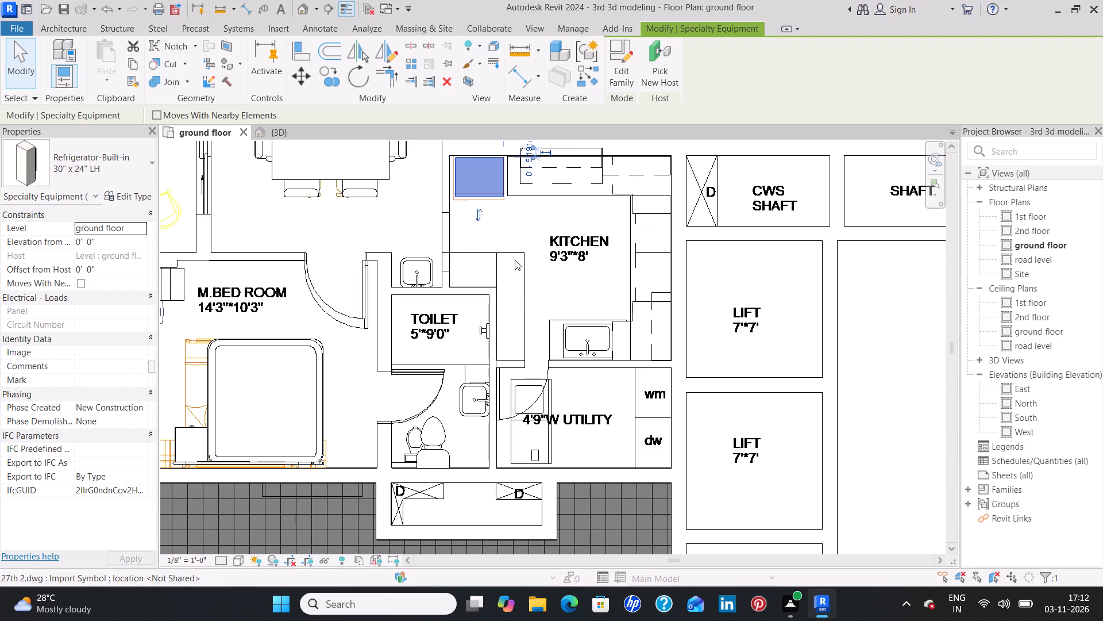
key(Down)
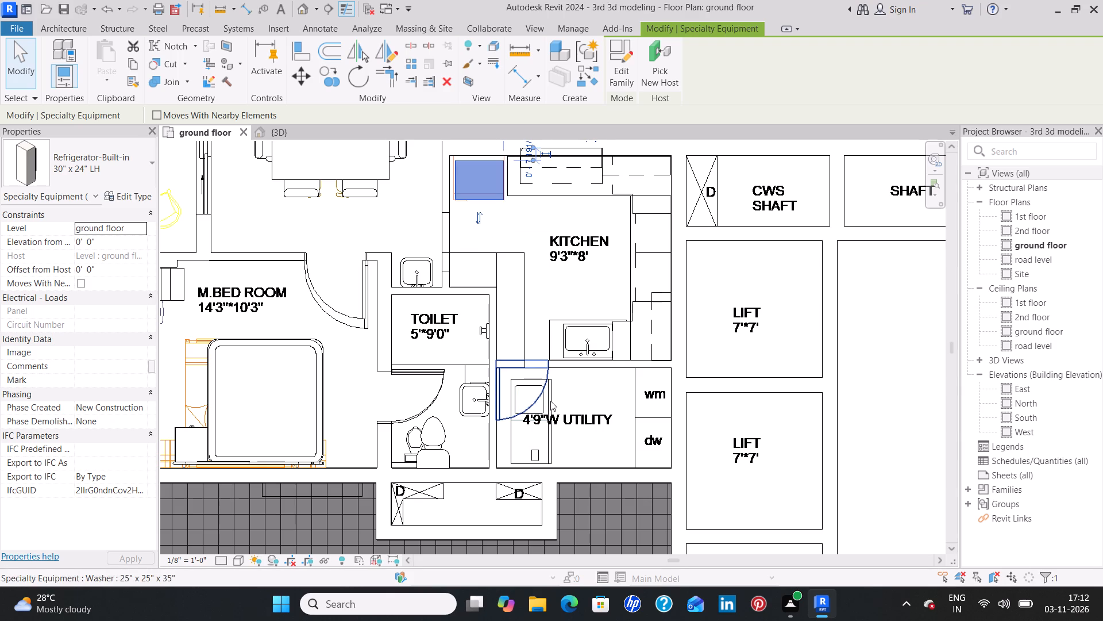
Rotate the dryer below the 9'3"*8' kitchen 180 degrees and nudge it across the 4'9"W utility into the dw outline.
click(550, 439)
key(space)
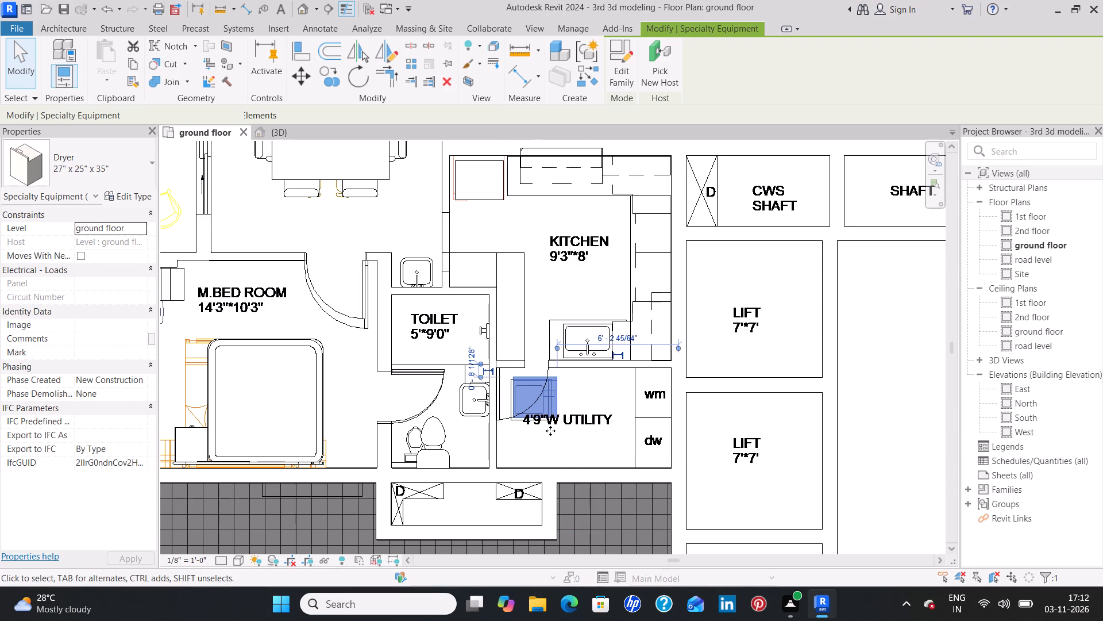
key(space)
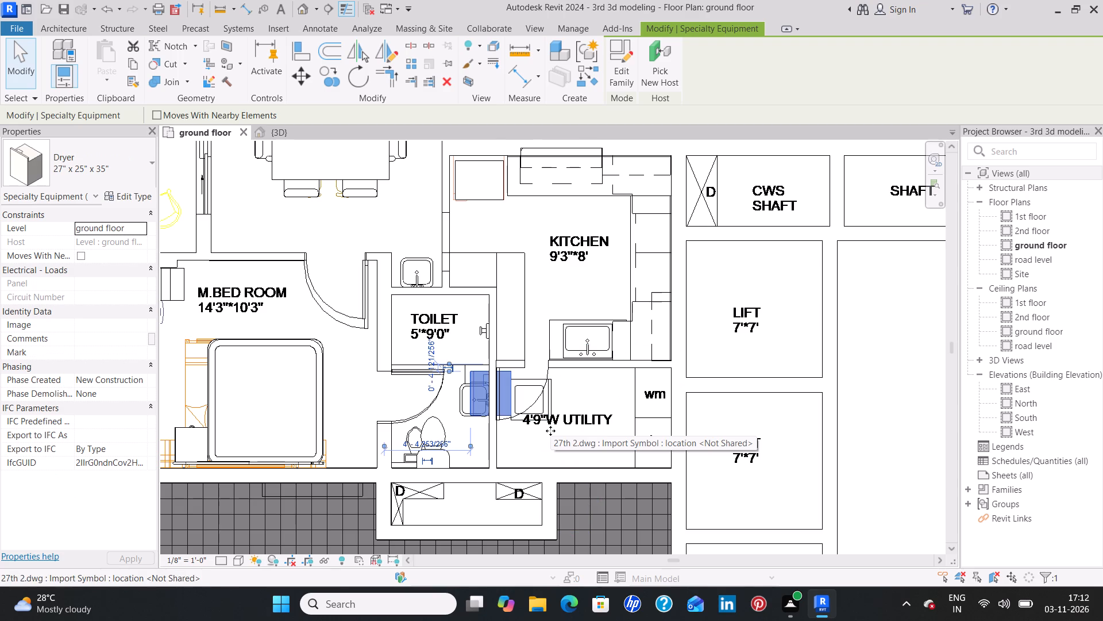
key(Down)
key(Down)
key(Down)
key(Down)
key(Down)
key(Down)
key(Down)
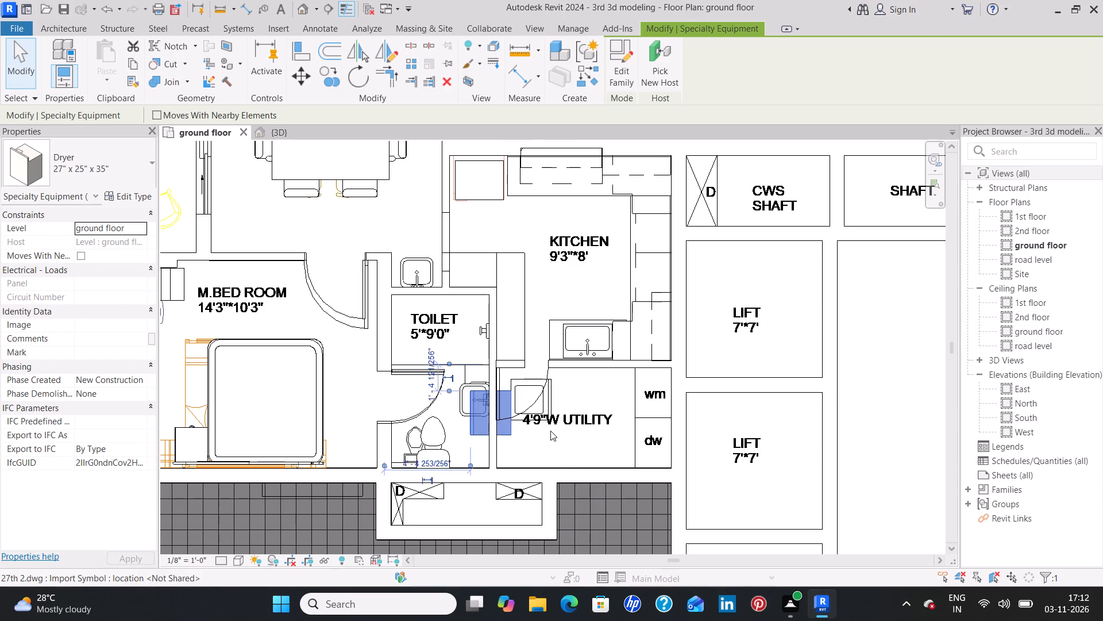
key(Down)
key(Down)
key(Down)
key(Down)
key(Down)
key(Down)
key(Down)
key(Down)
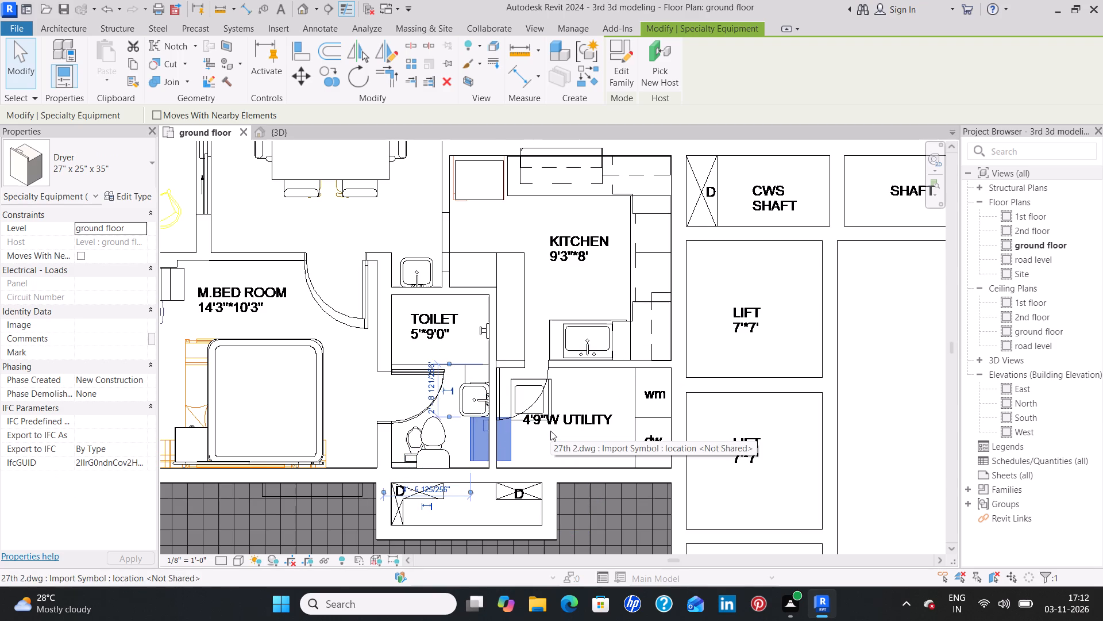
key(Right)
key(Right)
key(Right)
key(Right)
key(Right)
key(Right)
key(Right)
key(Right)
key(Right)
key(Right)
key(Right)
key(Right)
key(Right)
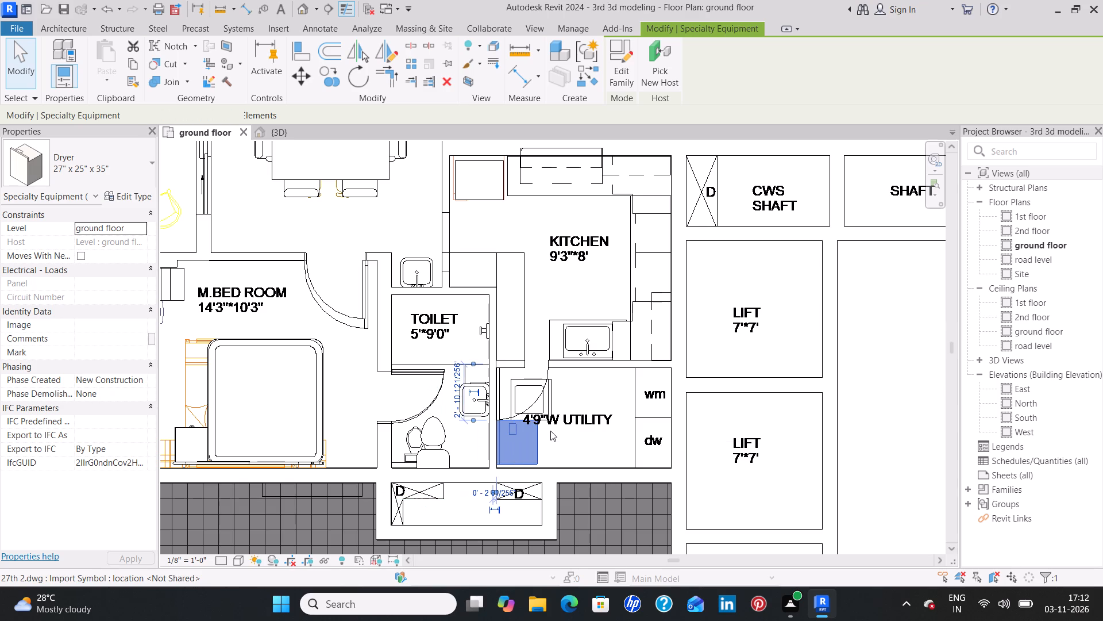
key(Right)
key(Right)
key(Right)
key(Right)
key(Right)
key(Right)
key(Right)
key(Right)
key(Right)
key(Right)
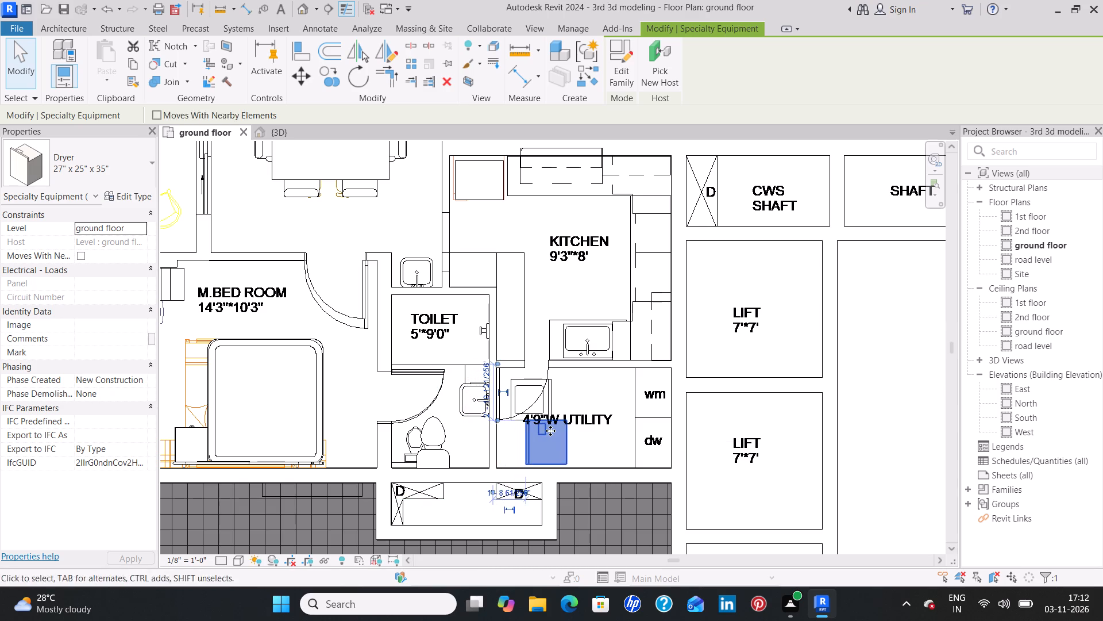
key(Right)
key(Right)
key(Right)
key(Right)
key(Right)
key(Right)
key(Right)
key(Right)
key(Right)
key(Right)
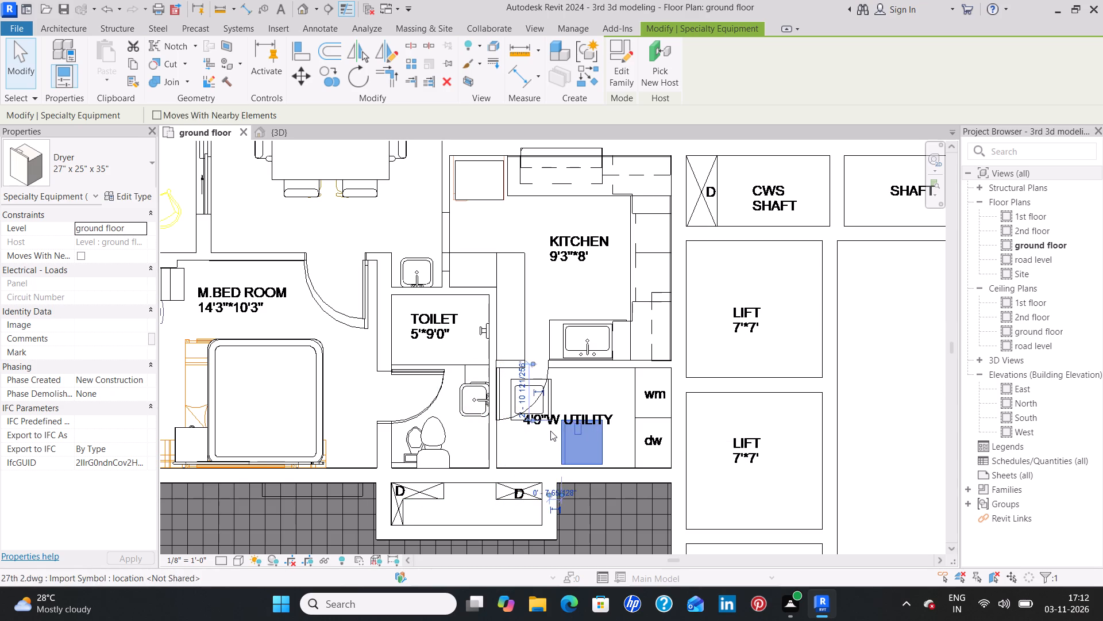
key(Right)
key(Right)
key(Right)
key(Right)
key(Right)
key(Right)
key(Right)
key(Right)
key(Right)
key(Right)
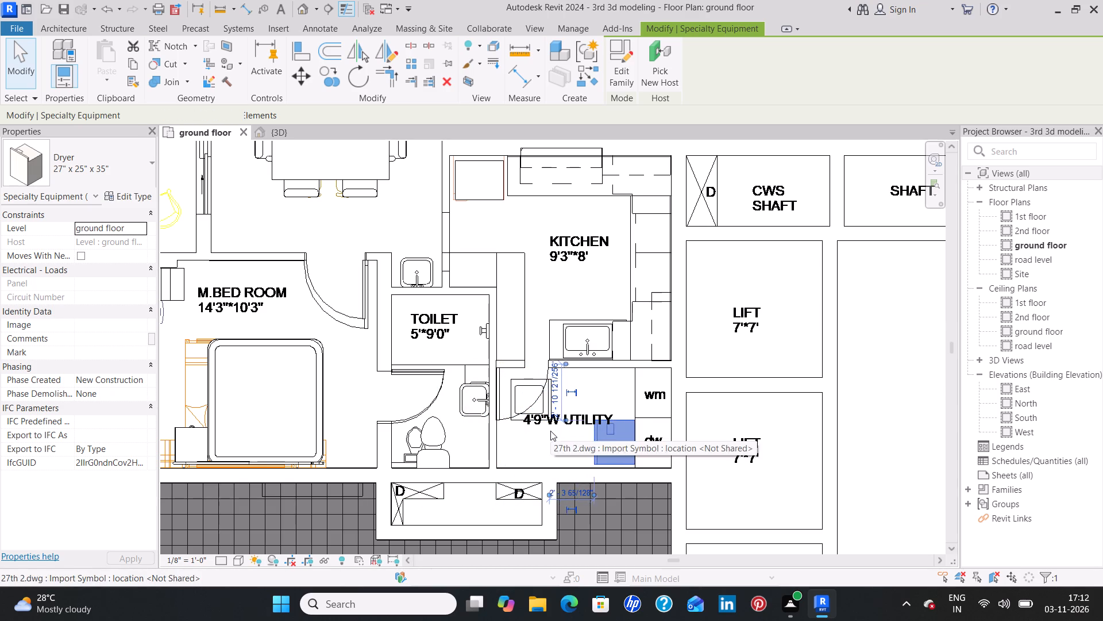
key(Right)
key(Right)
key(Right)
key(Right)
key(Right)
key(Right)
key(Right)
key(Right)
key(Right)
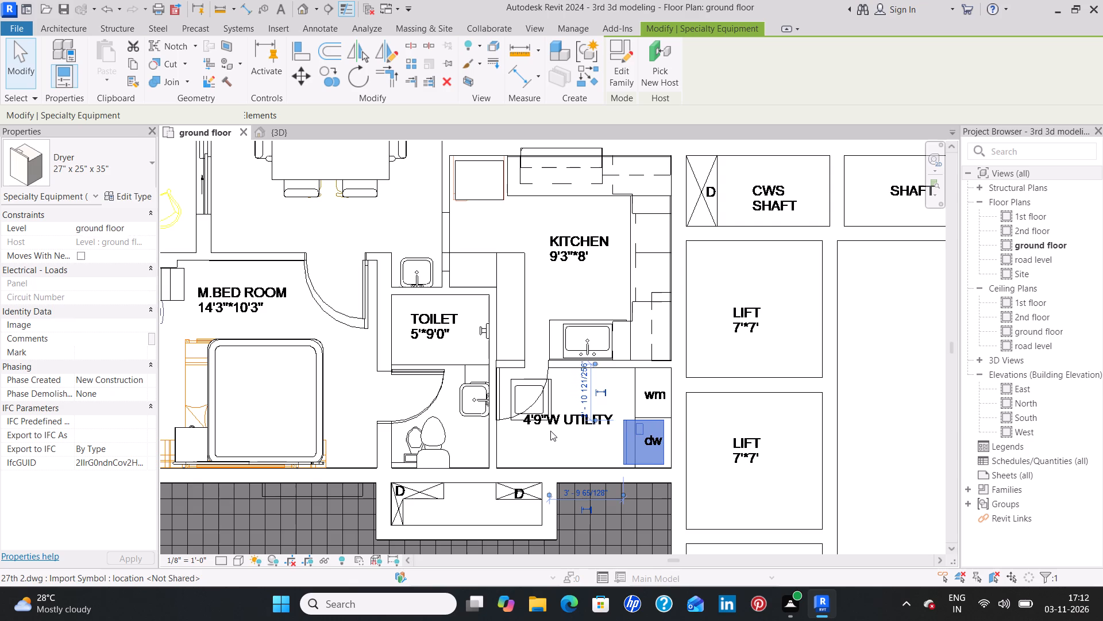
key(Right)
key(Right)
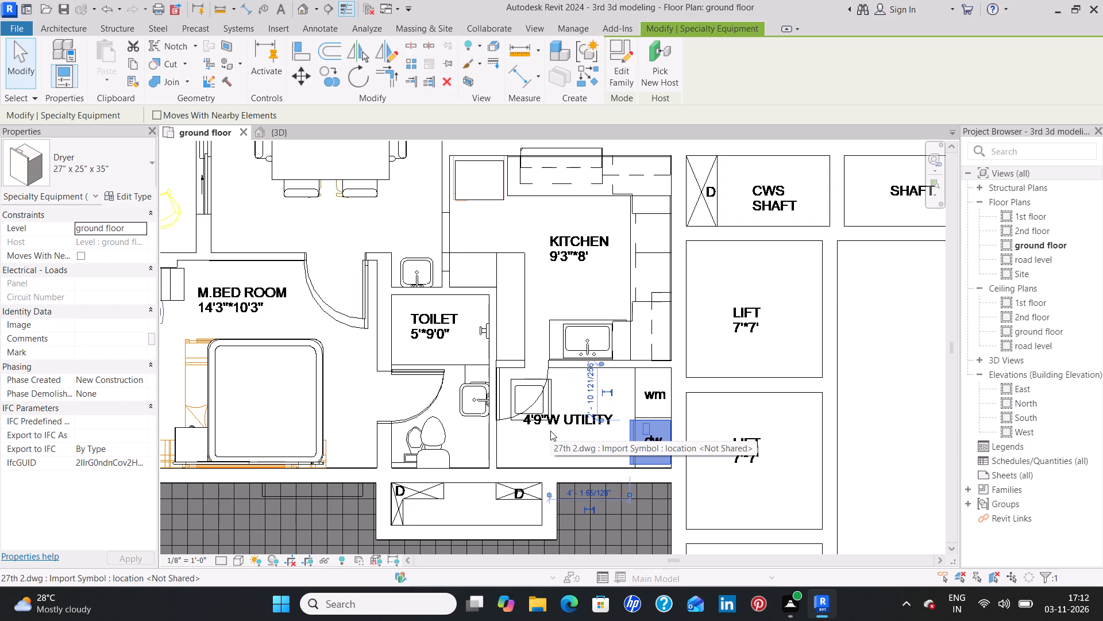
key(Left)
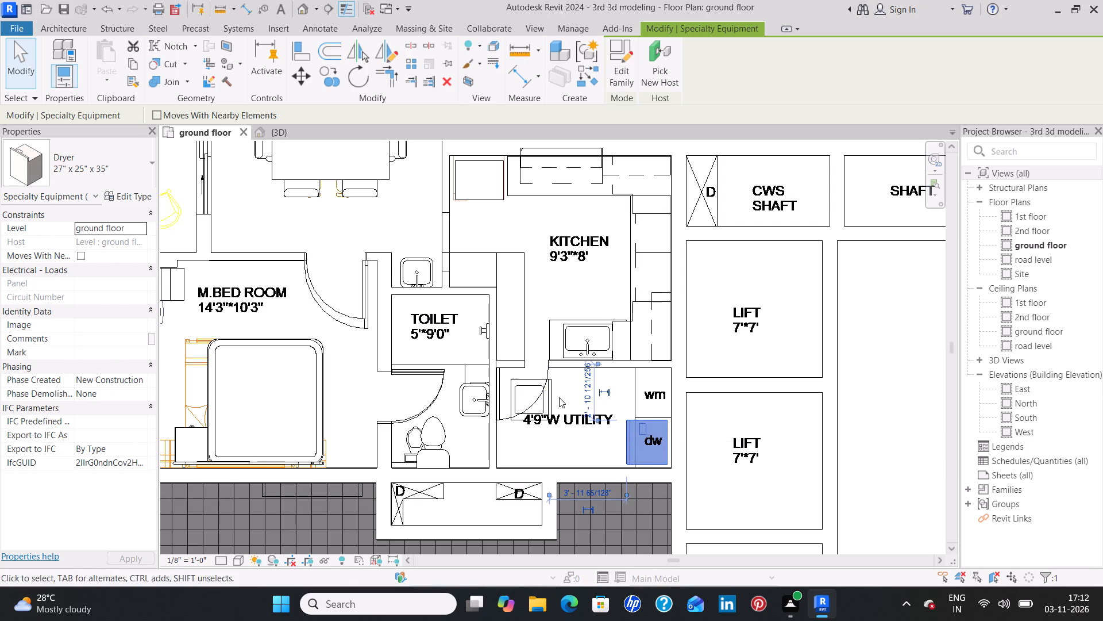
Rotate the washer below the 9'3"*8' kitchen 180 degrees and nudge it across the 4'9"W utility into the wm outline.
click(555, 413)
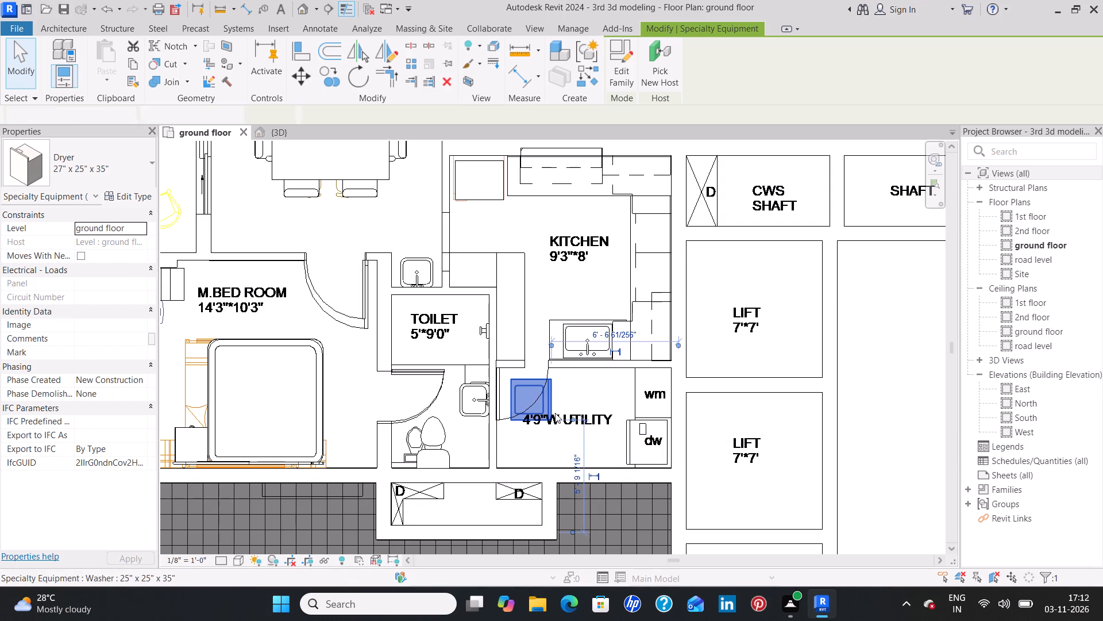
key(space)
key(space)
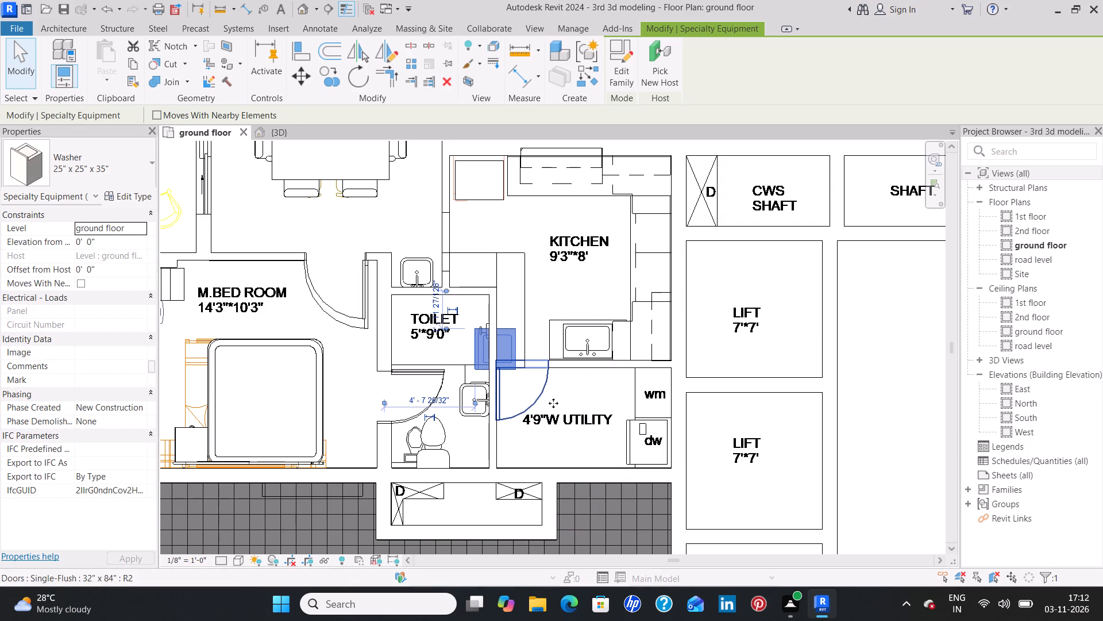
key(Down)
key(Down)
key(Down)
key(Down)
key(Down)
key(Down)
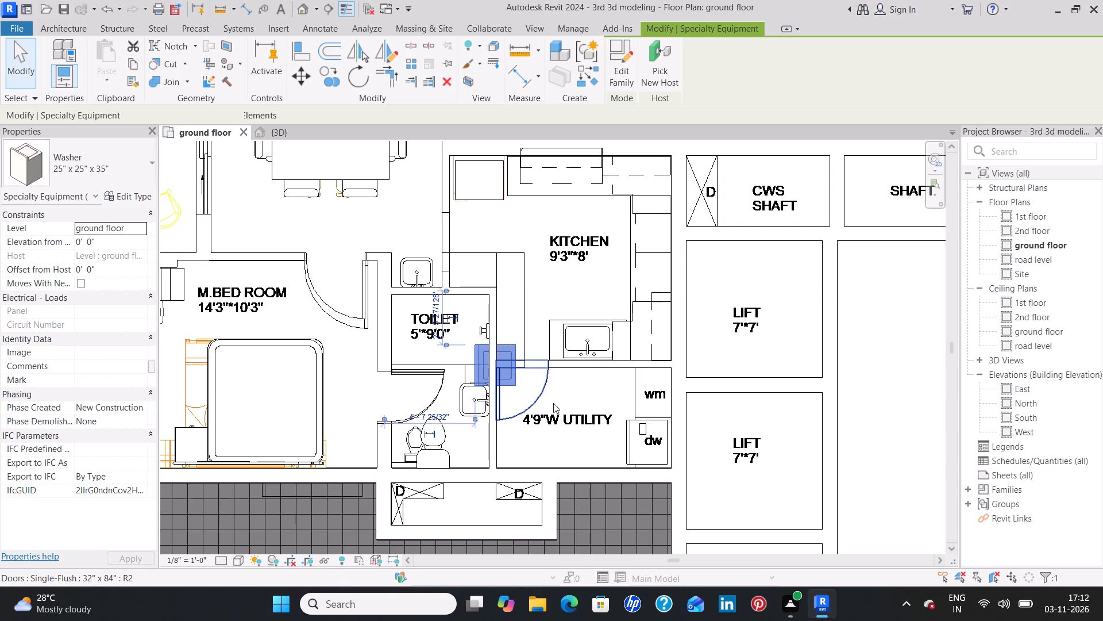
key(Down)
key(Down)
key(Down)
key(Down)
key(Down)
key(Down)
key(Down)
key(Down)
key(Down)
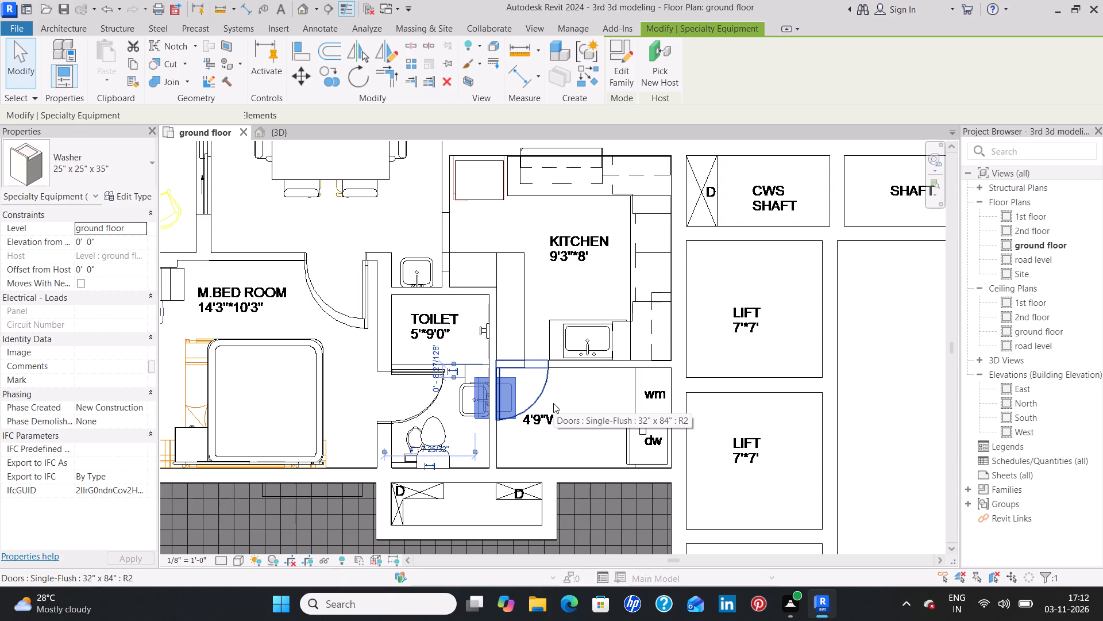
key(Right)
key(Right)
key(Right)
key(Right)
key(Right)
key(Right)
key(Right)
key(Right)
key(Right)
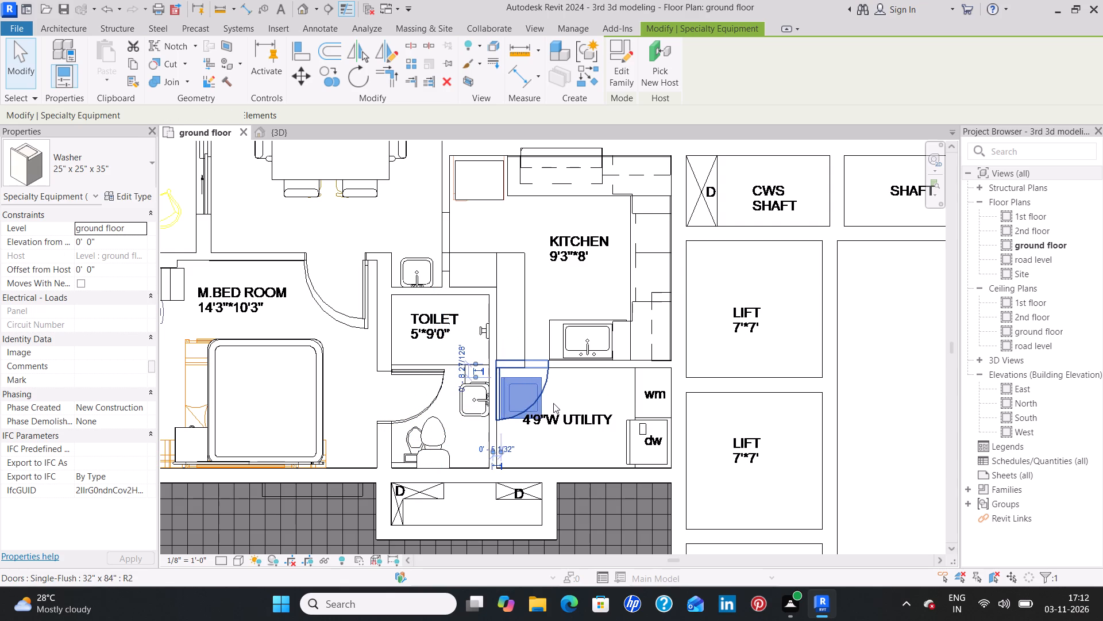
key(Right)
key(Right)
key(Right)
key(Right)
key(Right)
key(Right)
key(Right)
key(Right)
key(Right)
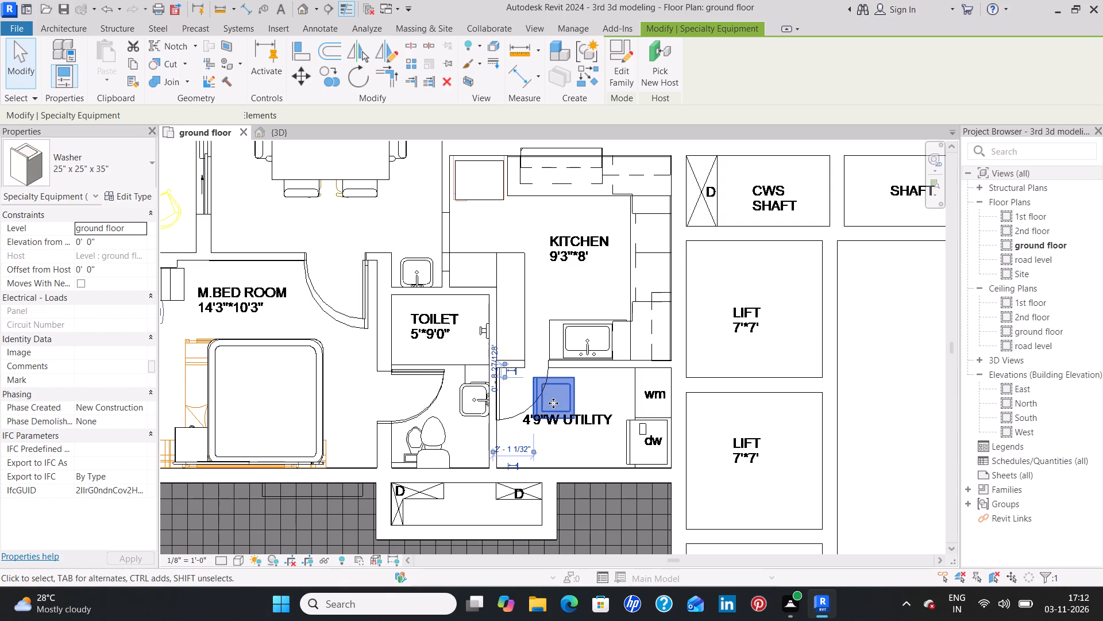
key(Right)
key(Right)
key(Right)
key(Right)
key(Right)
key(Right)
key(Right)
key(Right)
key(Right)
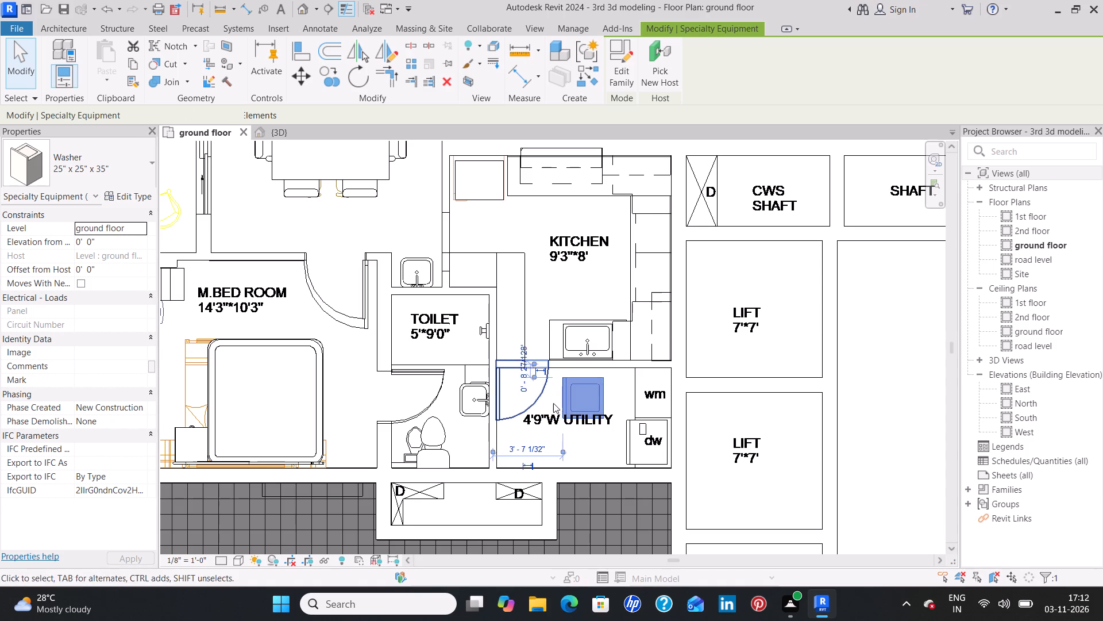
key(Right)
key(Right)
key(Right)
key(Right)
key(Right)
key(Right)
key(Right)
key(Right)
key(Right)
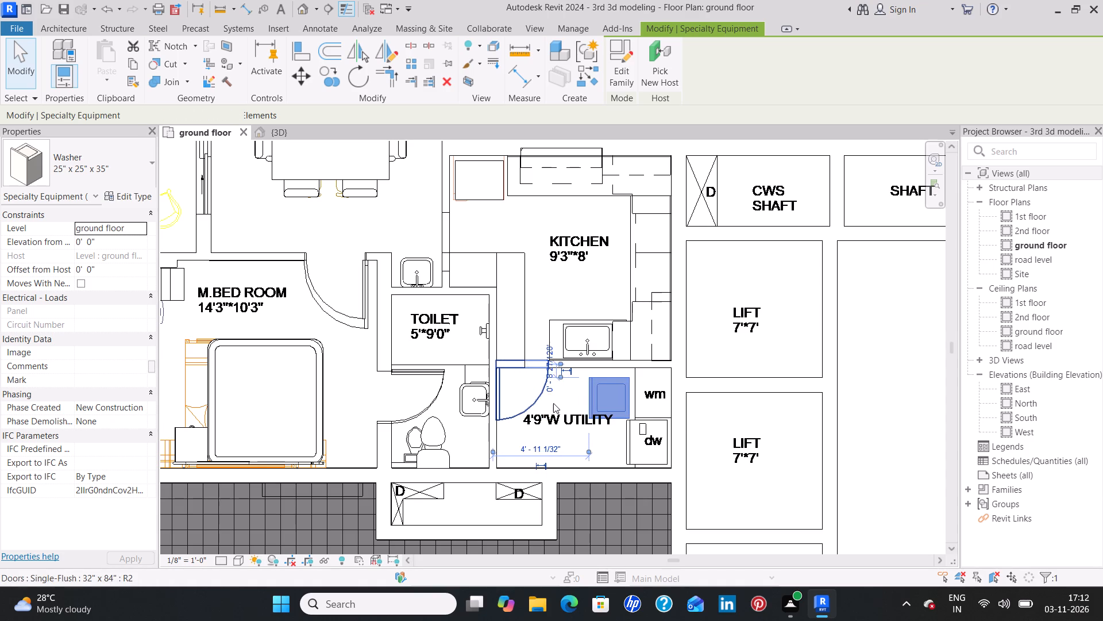
key(Right)
key(Right)
key(Right)
key(Right)
key(Right)
key(Right)
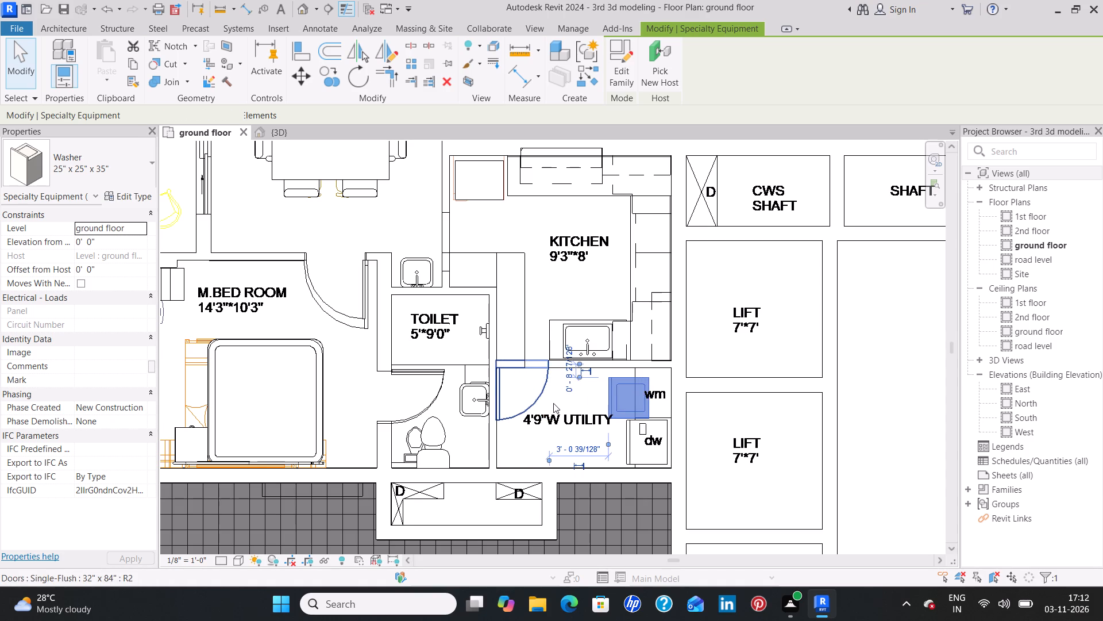
key(Right)
key(Right)
key(Right)
key(Right)
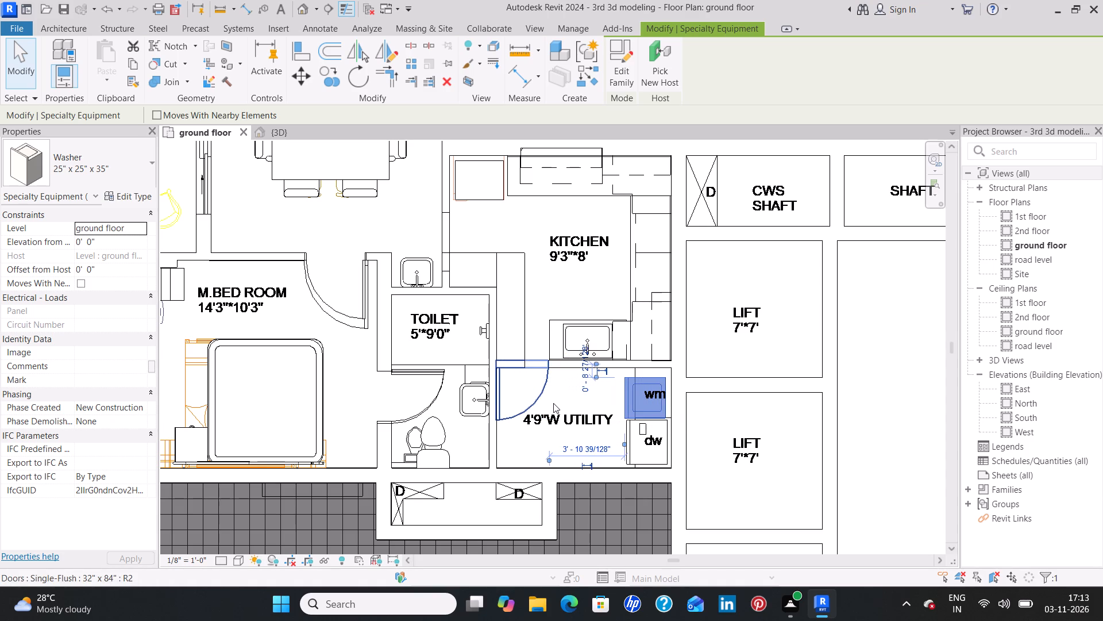
key(Right)
key(Left)
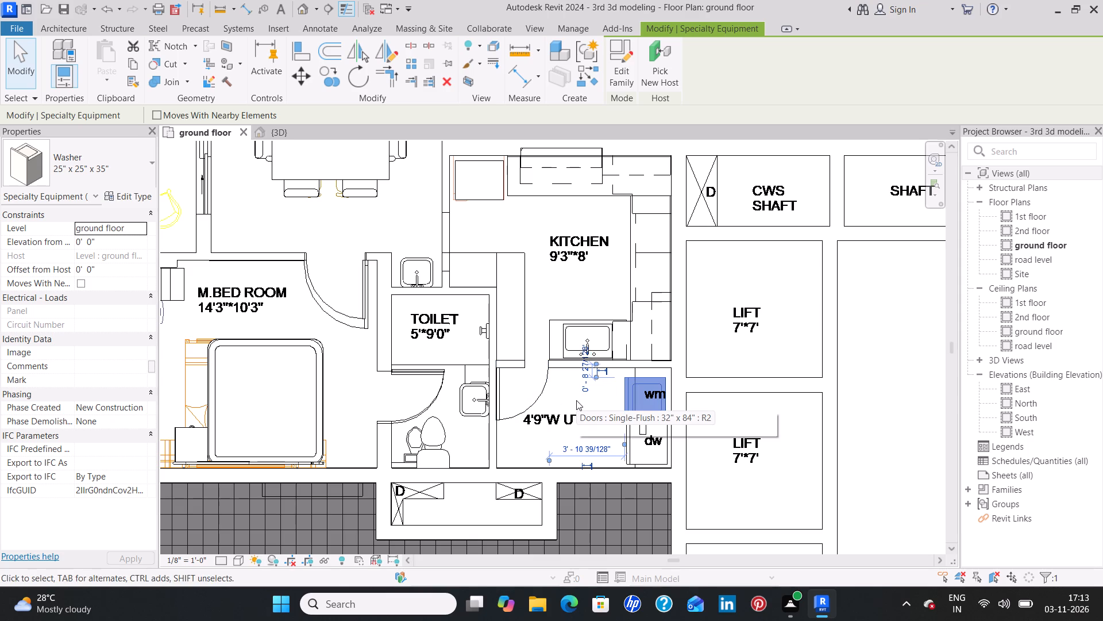
key(Up)
key(Up)
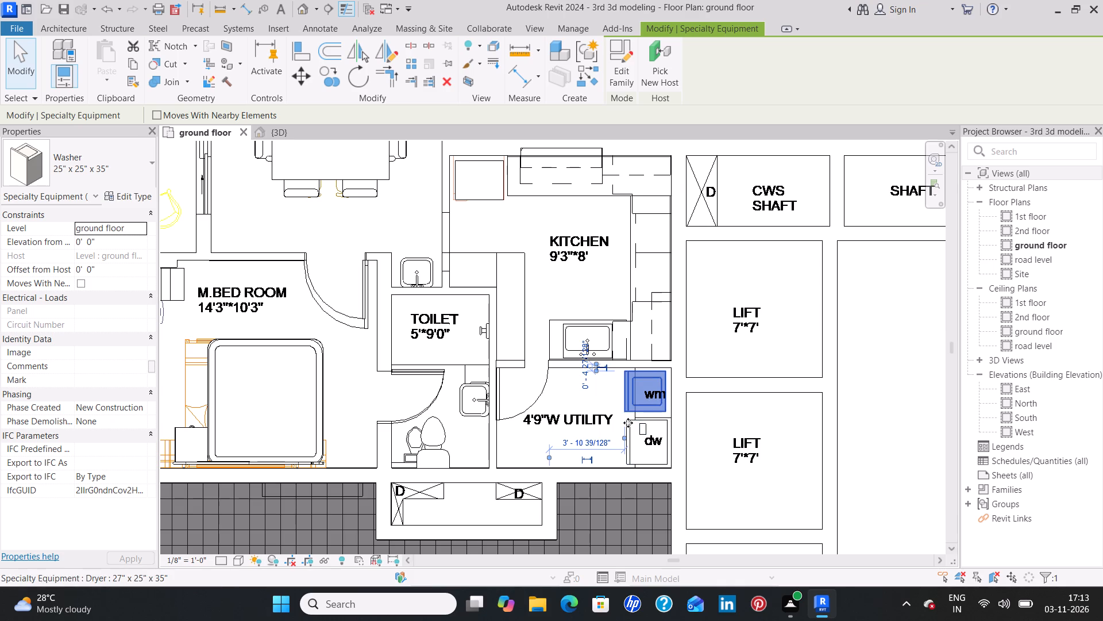
key(Down)
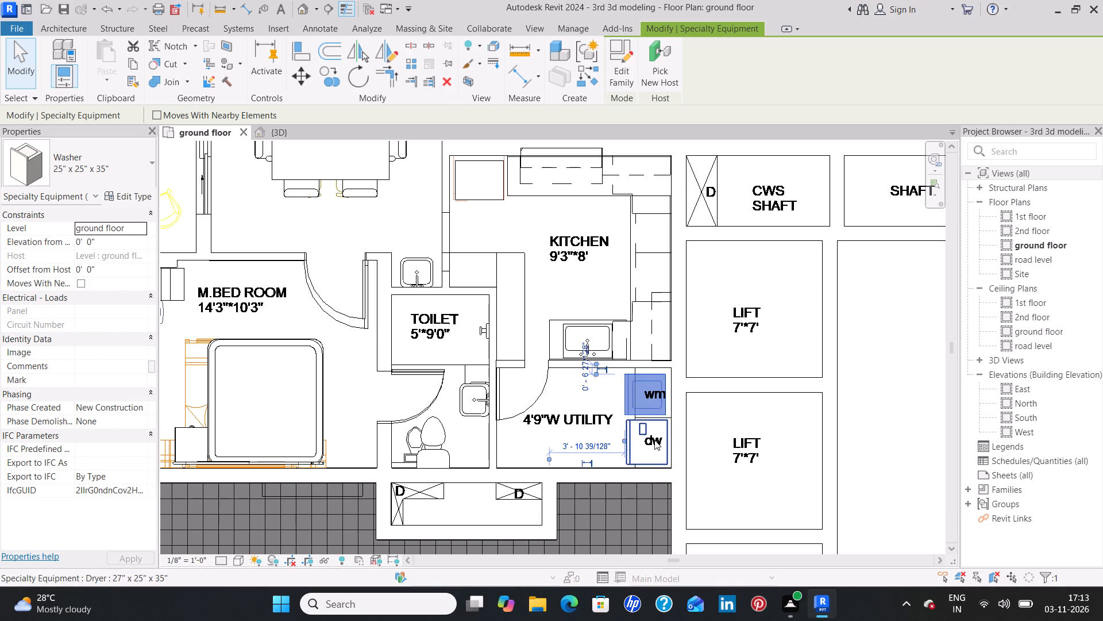
Nudge the dryer in the 4'9"W utility one increment up toward the washer.
click(654, 436)
key(Up)
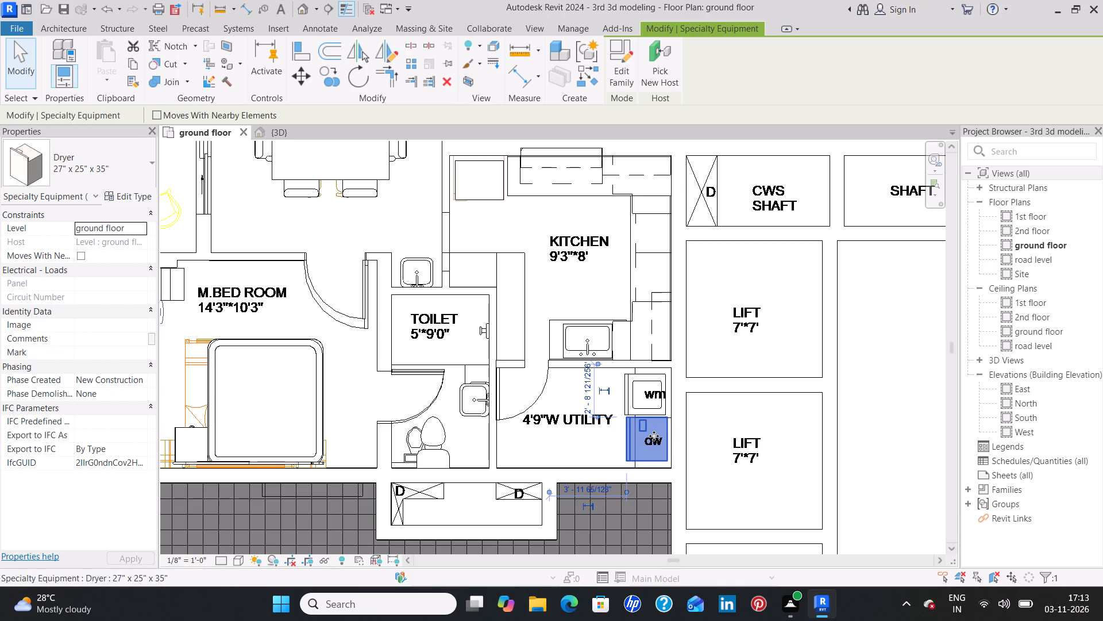
click(610, 442)
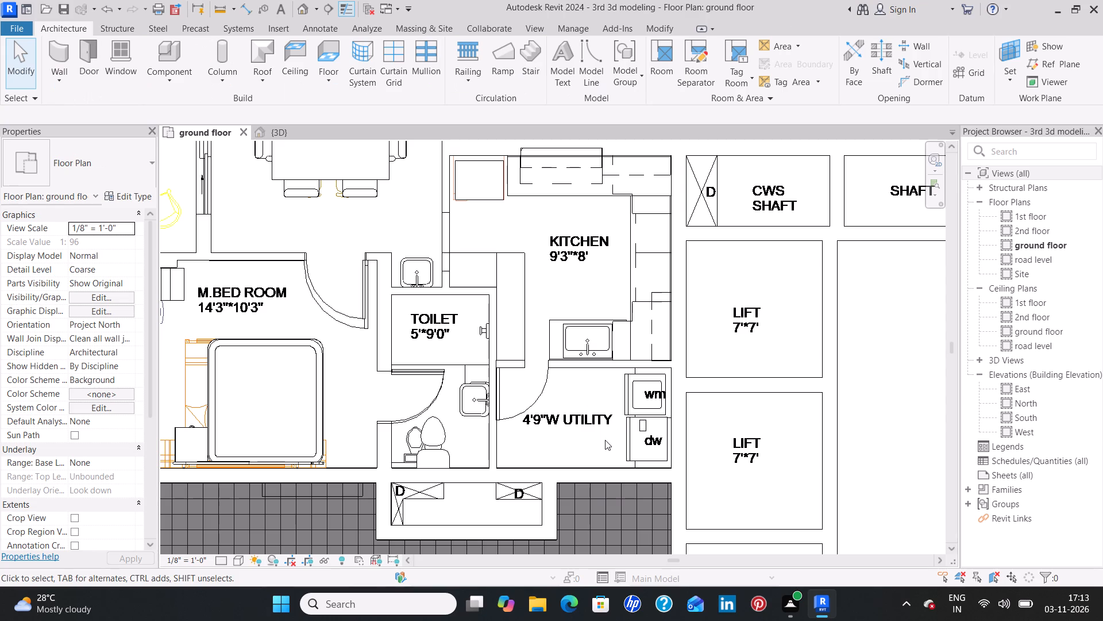
Fine-nudge the washer in the wm outline toward the lift-side wall to line up with the dryer.
click(655, 408)
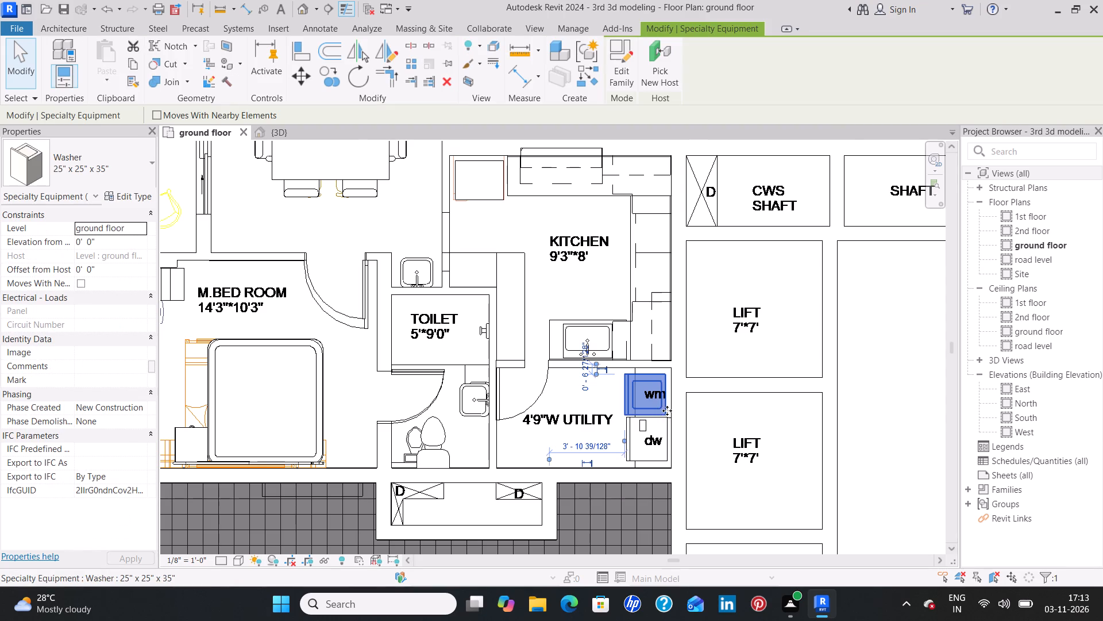
scroll(666, 412, up, 10)
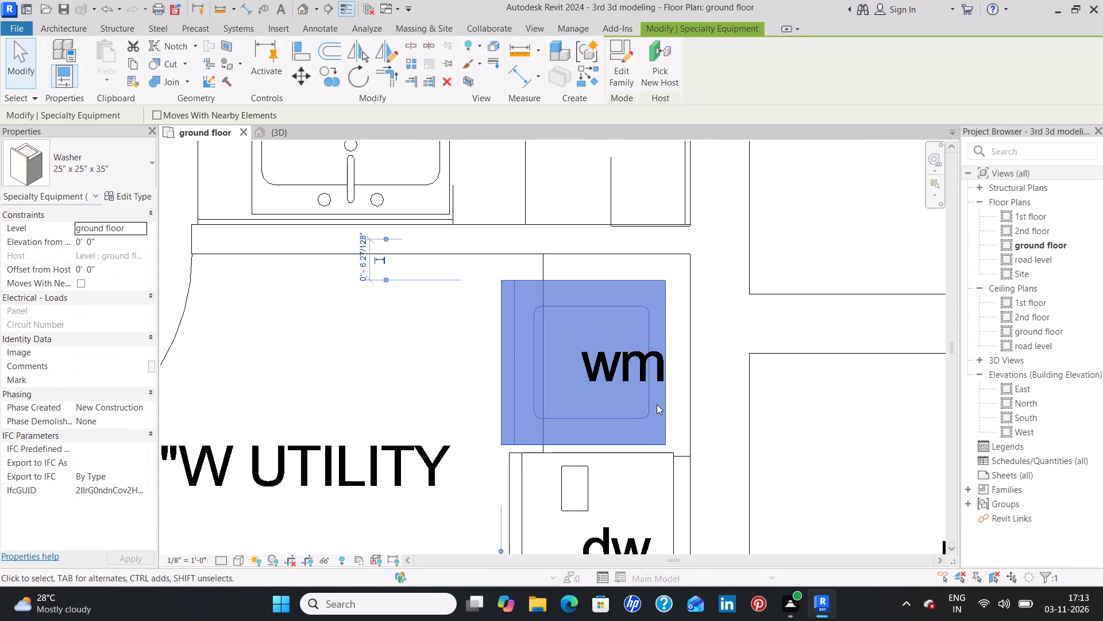
key(Right)
key(Right)
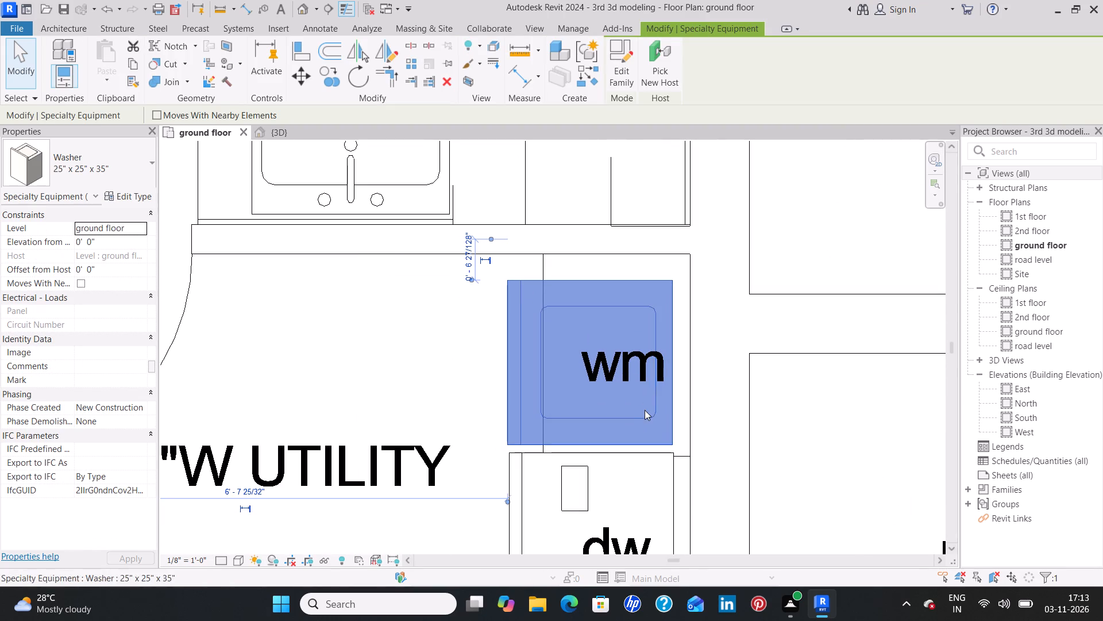
click(385, 345)
Rotate the washer in the 4'6" W utility beside the 8'1"*10'3" kitchen 90 degrees counterclockwise and nudge it into the wm outline.
scroll(367, 321, down, 7)
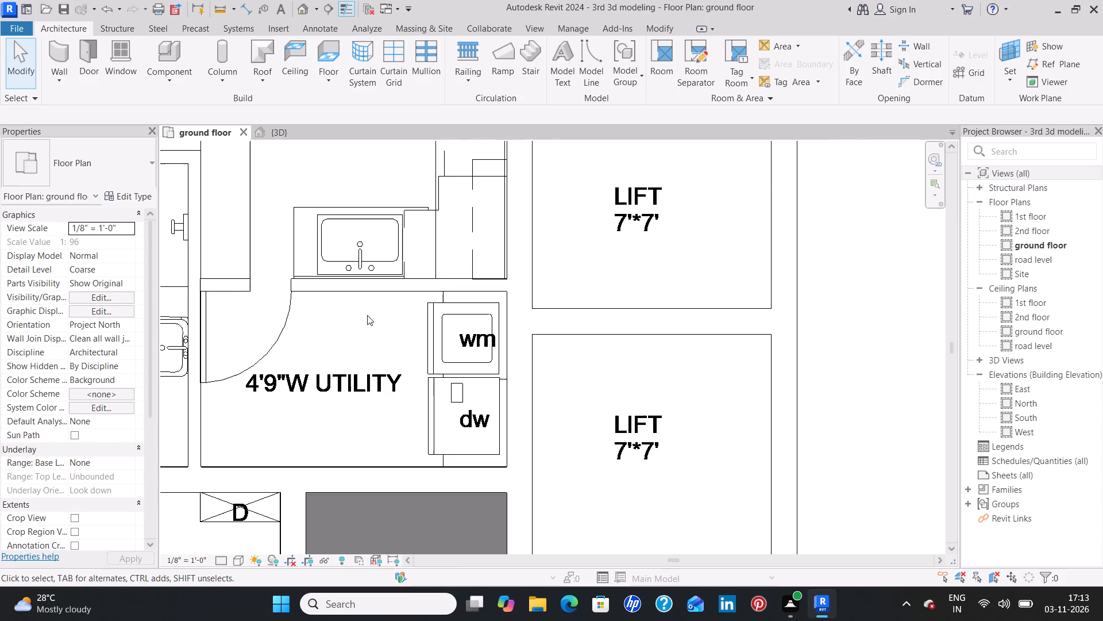
scroll(367, 315, down, 2)
scroll(367, 208, down, 4)
middle_drag(307, 216, 668, 314)
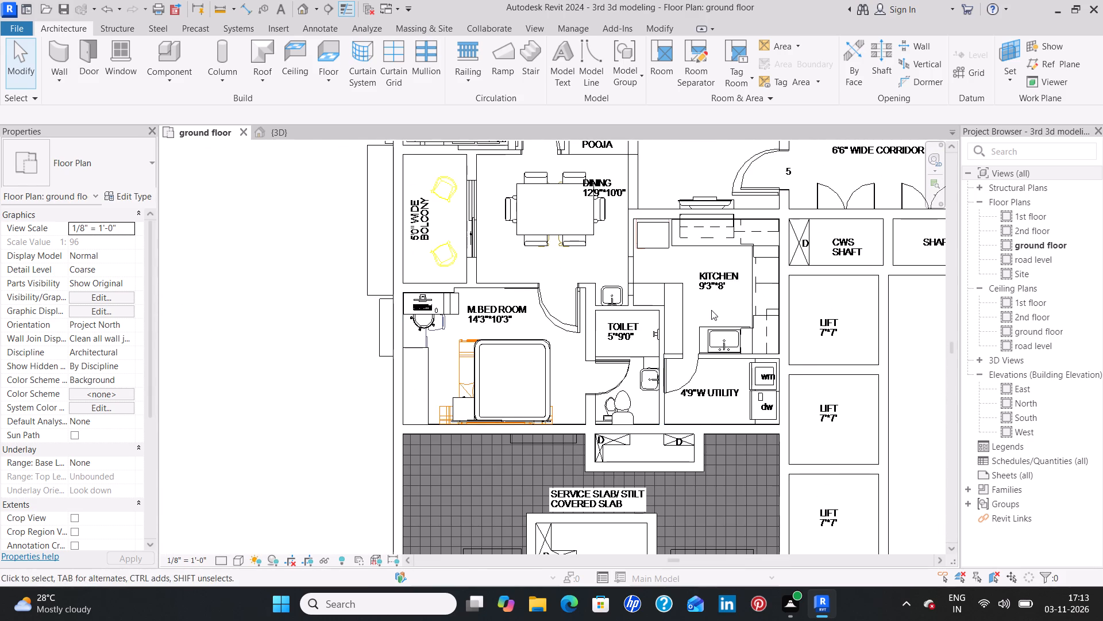
scroll(714, 307, down, 8)
middle_drag(825, 324, 556, 298)
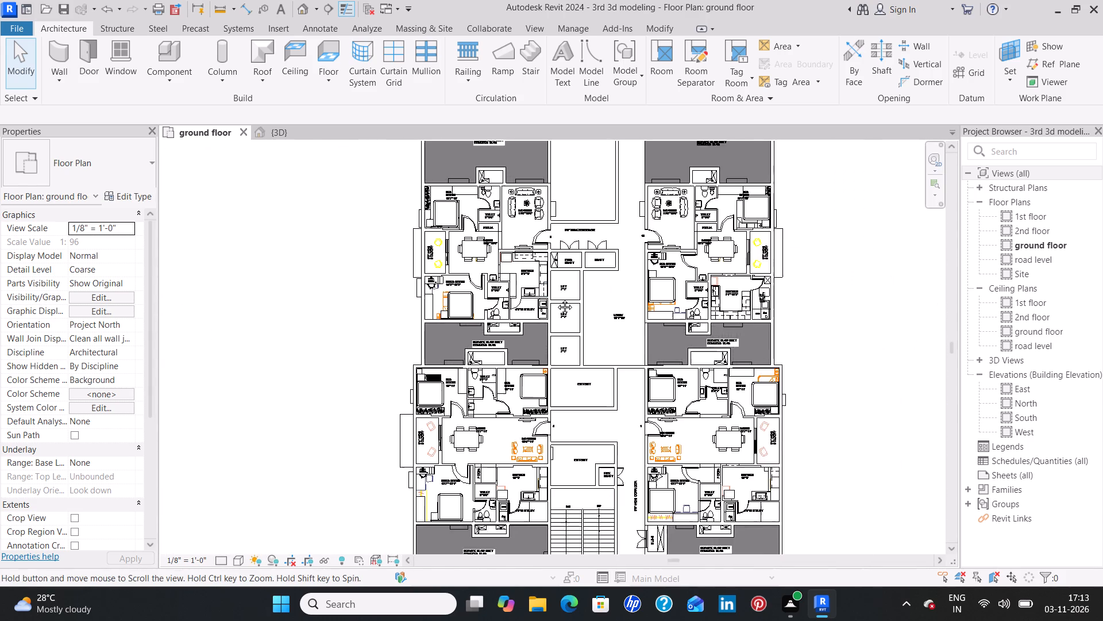
middle_drag(556, 298, 547, 298)
scroll(588, 311, up, 7)
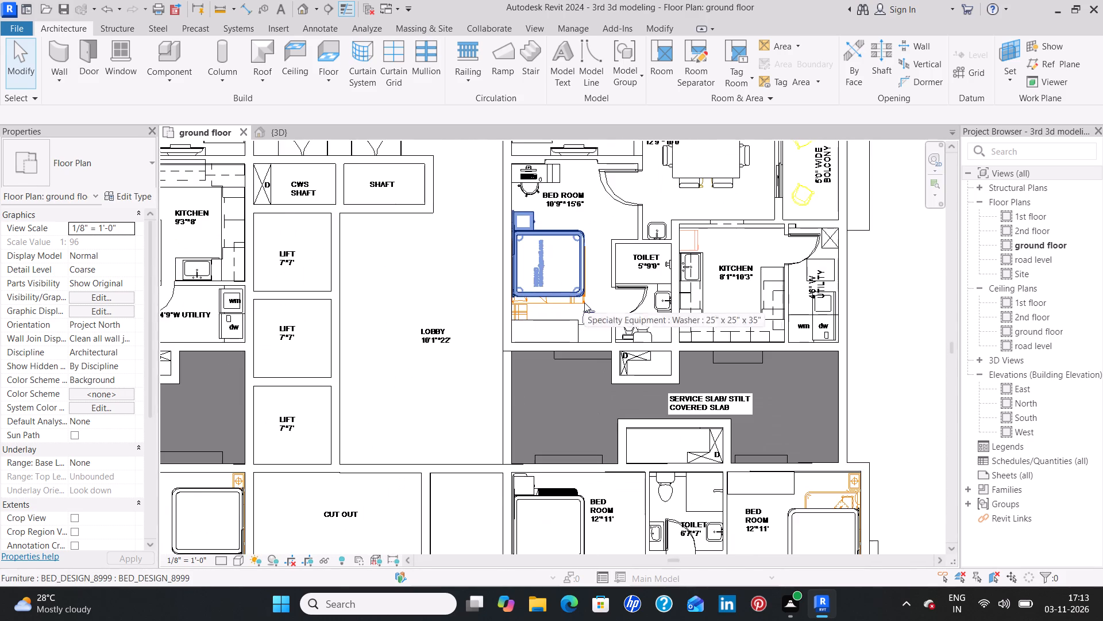
scroll(584, 302, up, 3)
scroll(584, 302, down, 3)
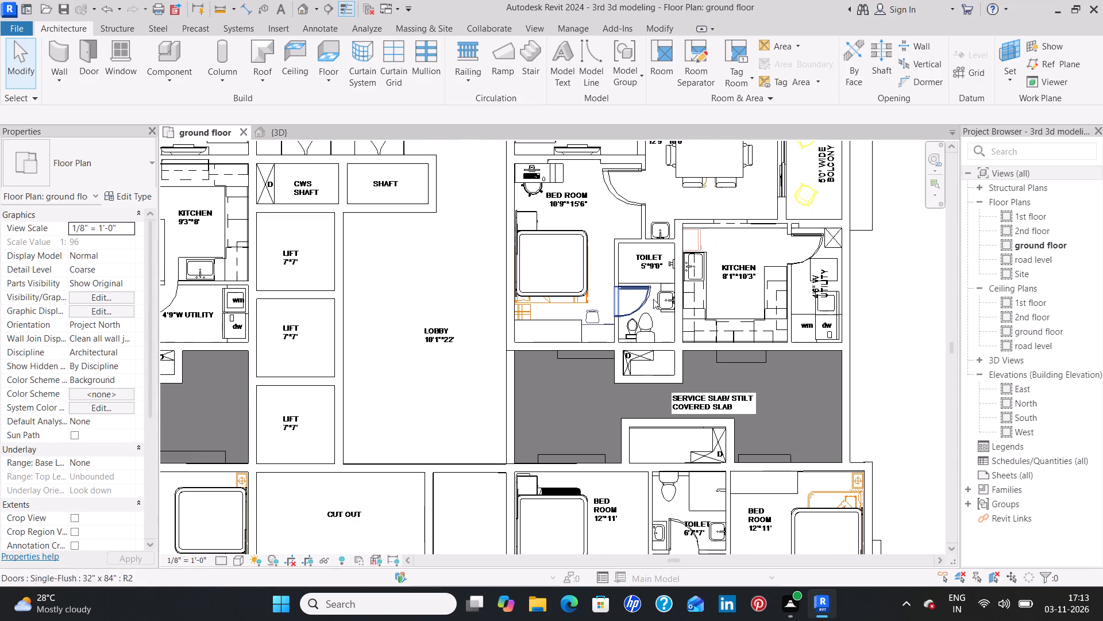
middle_drag(792, 309, 604, 315)
scroll(604, 315, up, 2)
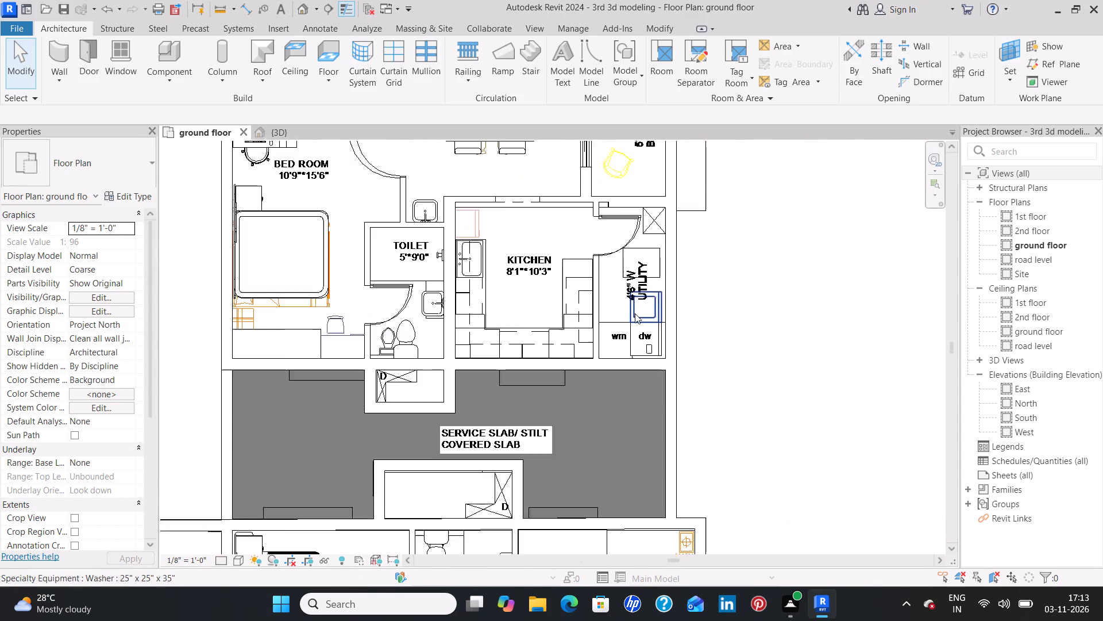
scroll(635, 313, up, 6)
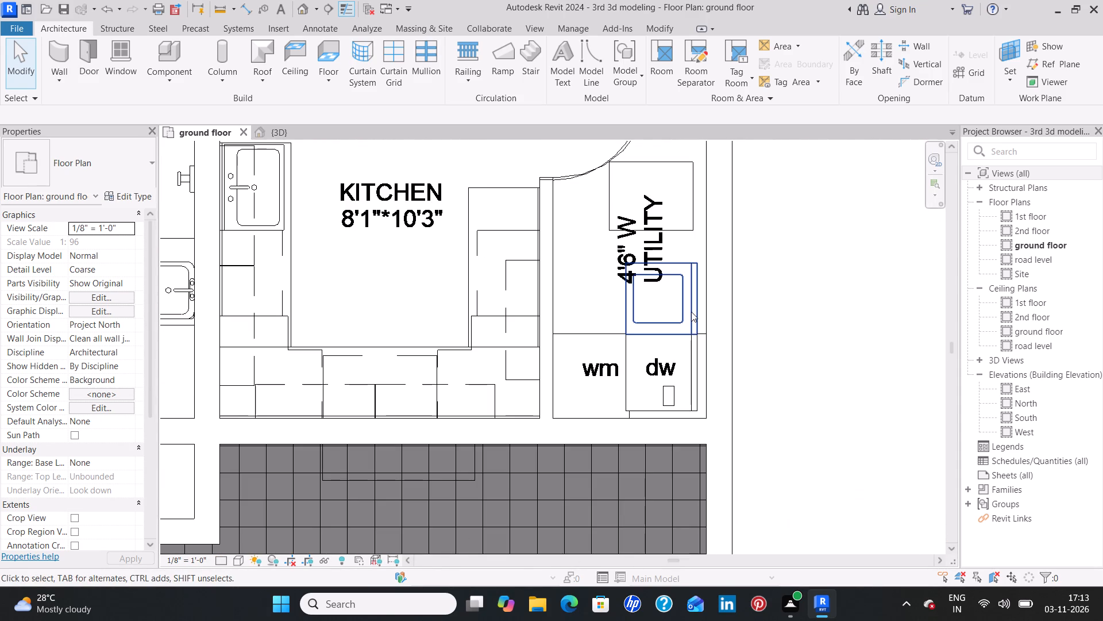
click(691, 312)
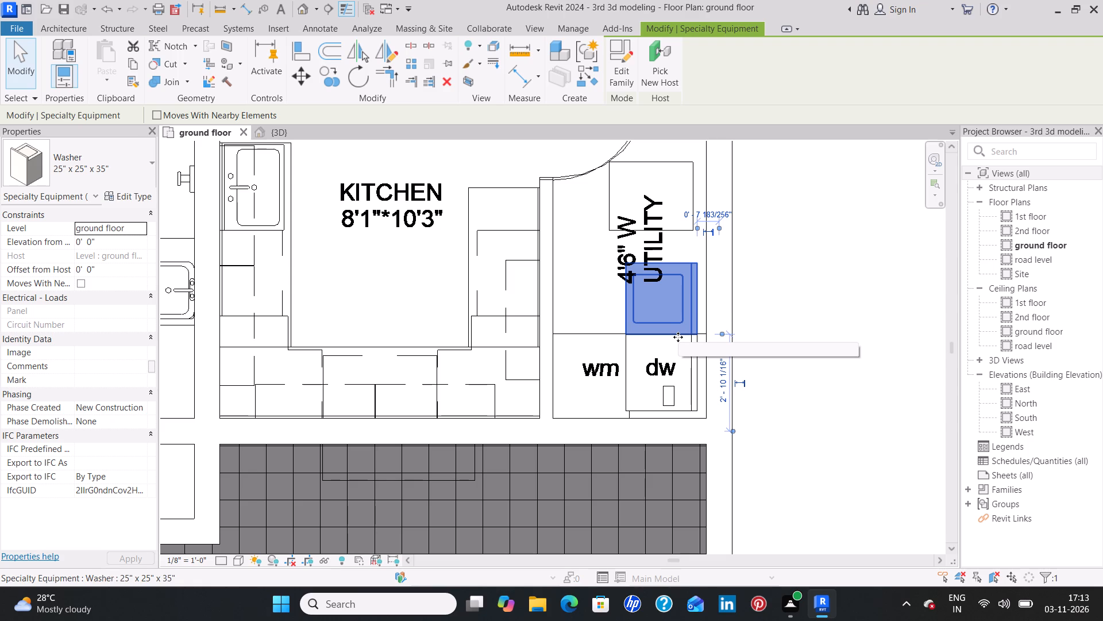
key(space)
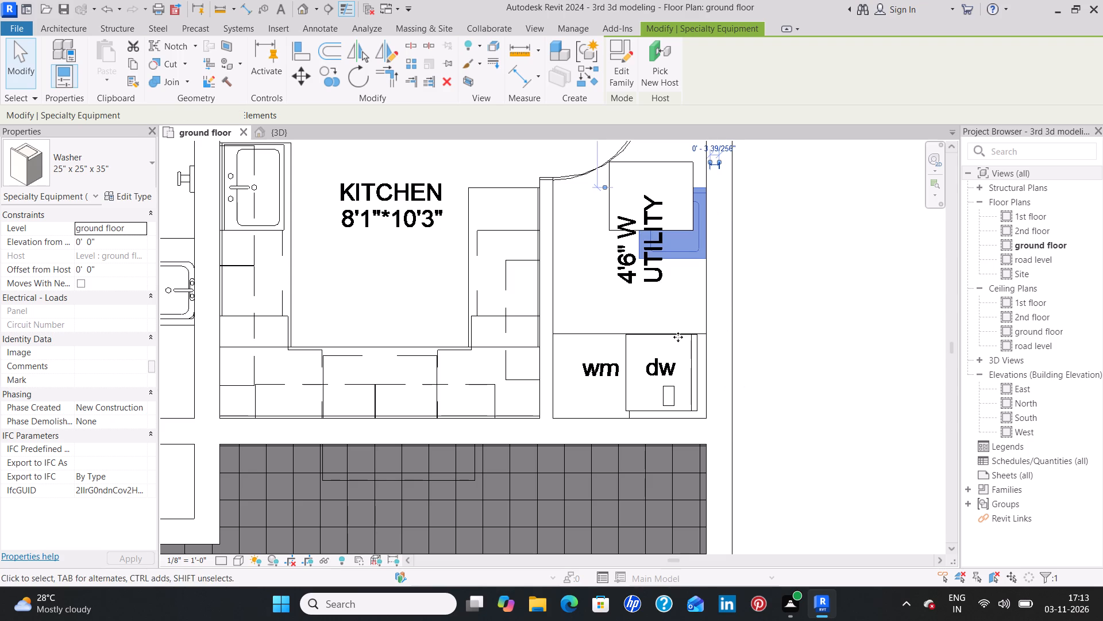
key(Down)
key(Down)
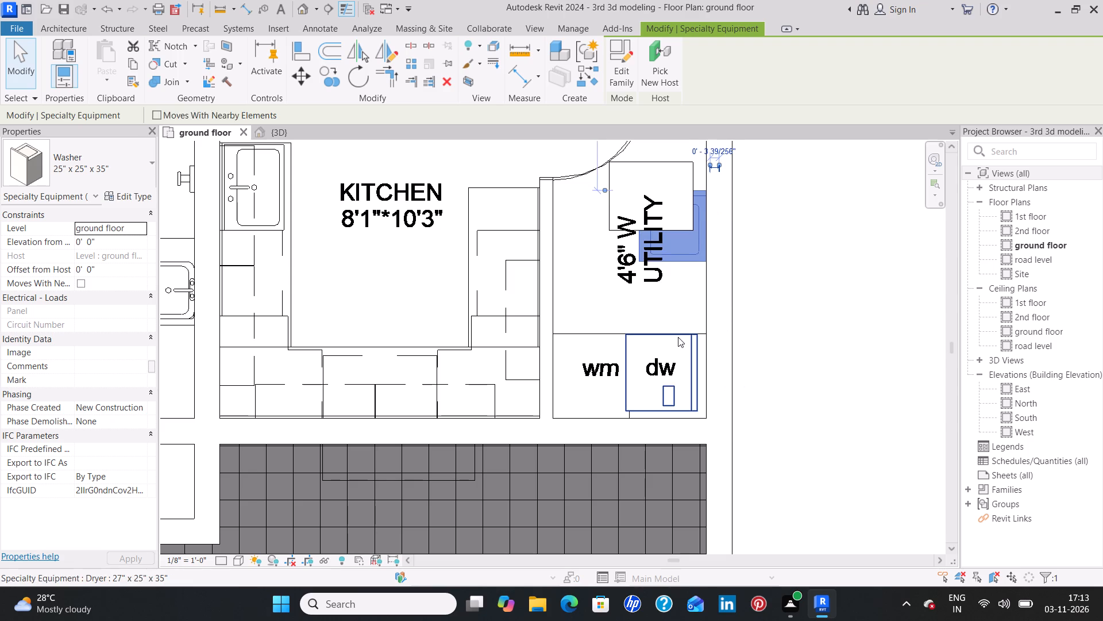
key(Down)
key(Down)
key(Down)
key(Down)
key(Down)
key(Down)
key(Down)
key(Down)
key(Down)
key(Down)
key(Down)
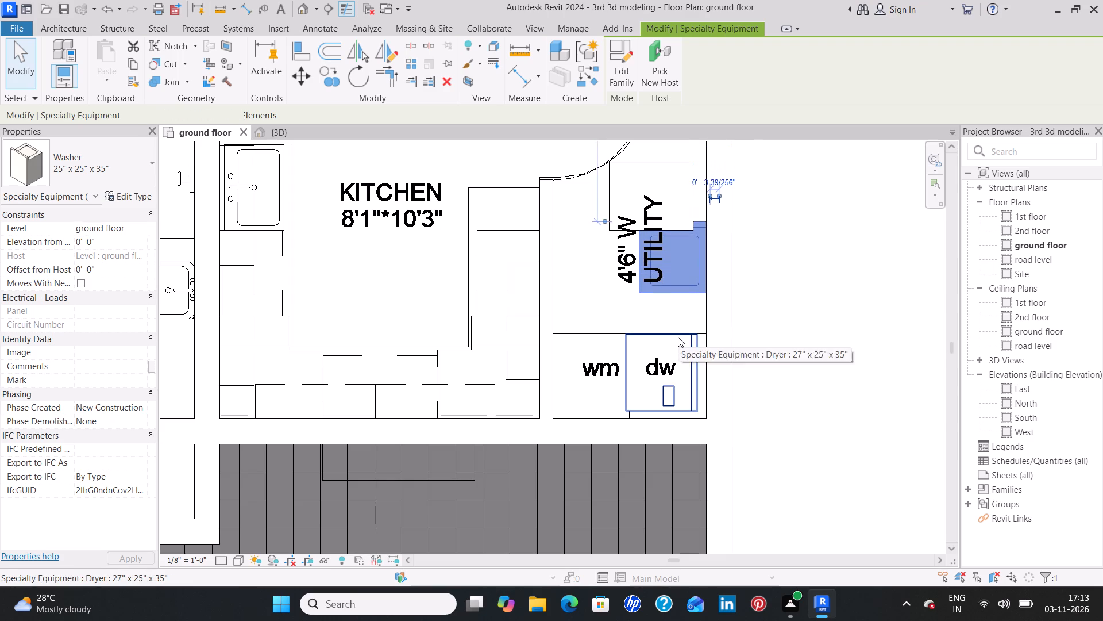
key(Down)
key(Down)
key(Down)
key(Down)
key(Down)
key(Down)
key(Down)
key(Down)
key(Down)
key(Down)
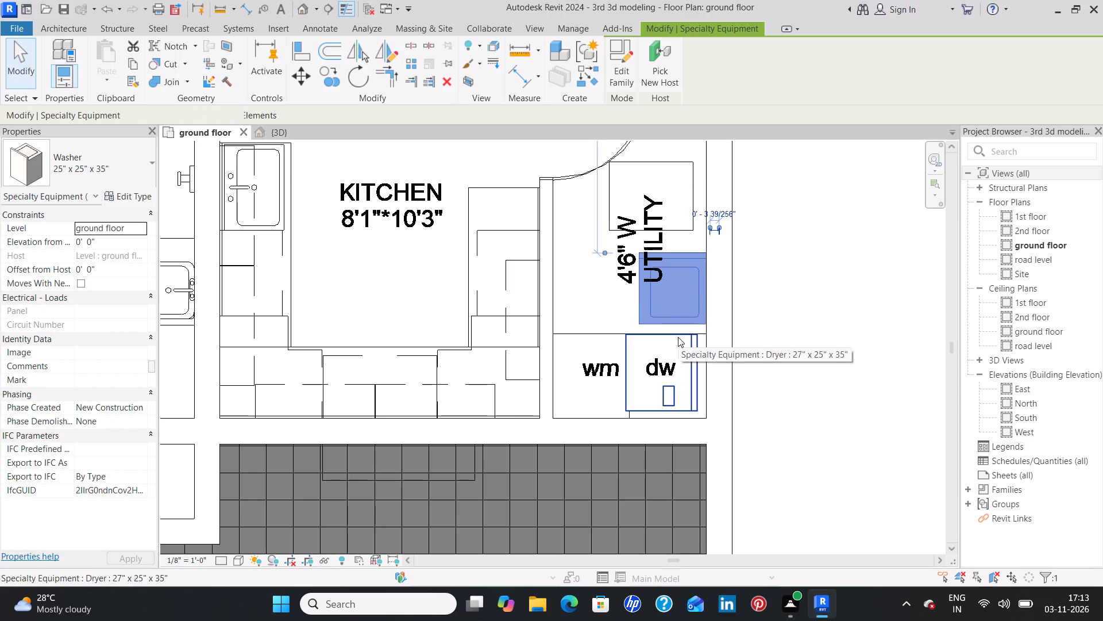
key(Down)
key(Down)
key(Down)
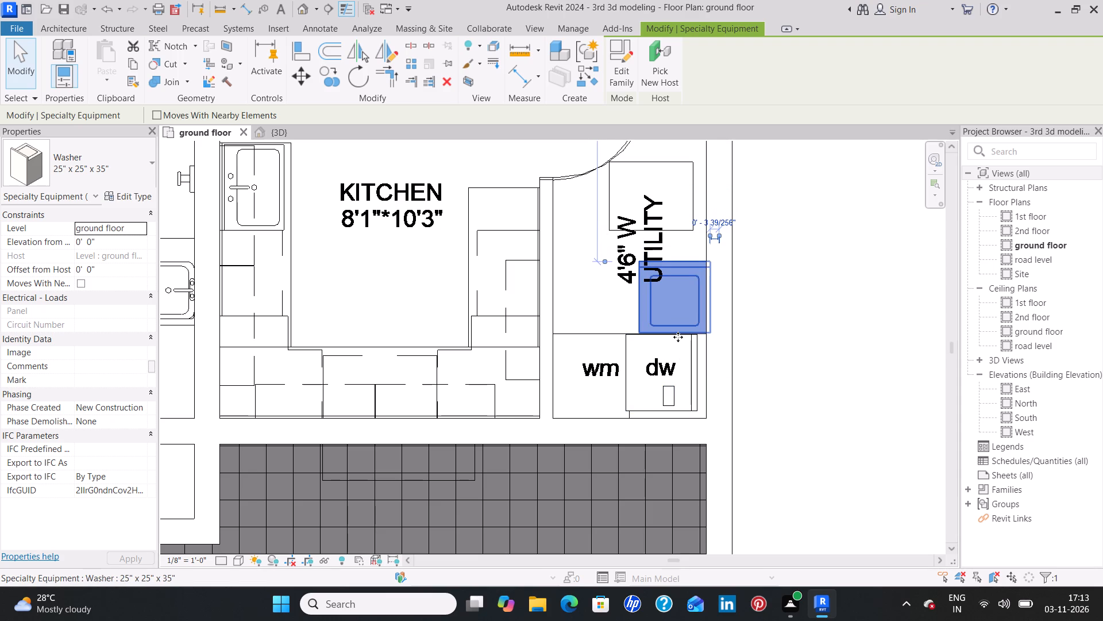
key(Left)
key(Left)
key(Left)
key(Left)
key(Left)
key(Left)
key(Left)
key(Left)
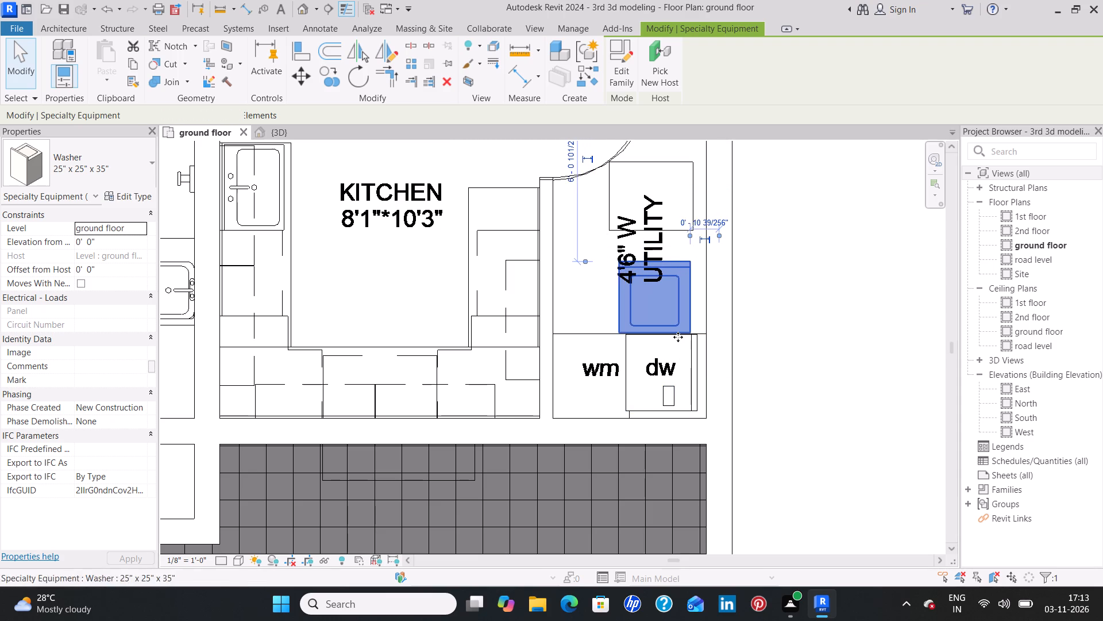
key(Left)
key(Left)
key(Left)
key(Left)
key(Left)
key(Left)
key(Left)
key(Left)
key(Left)
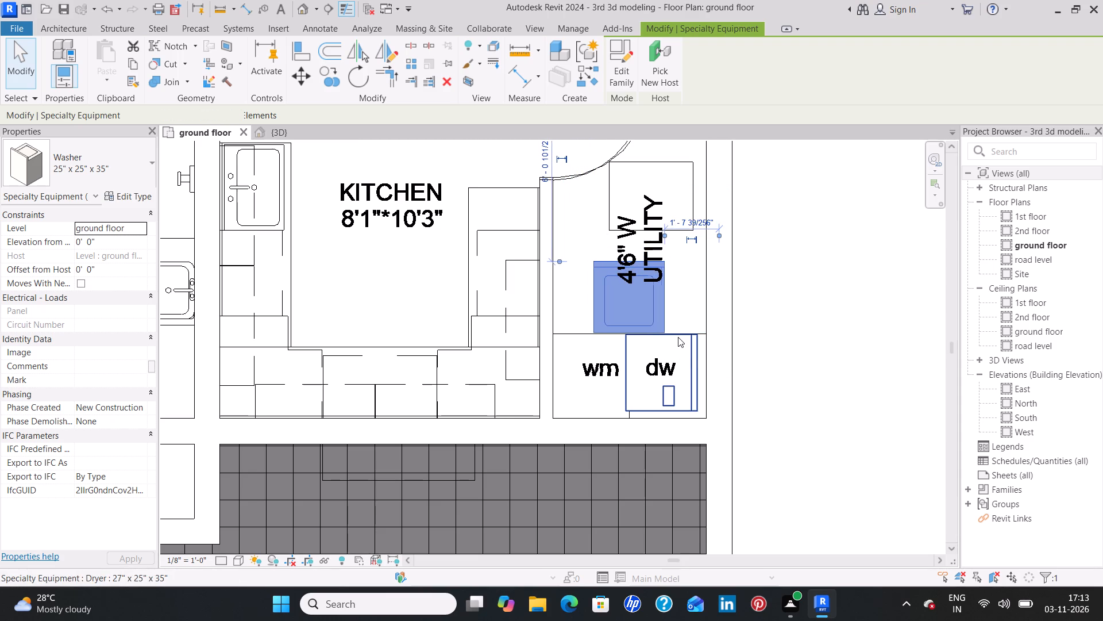
key(Left)
key(Left)
key(Left)
key(Left)
key(Left)
key(Left)
key(Left)
key(Left)
key(Left)
key(Left)
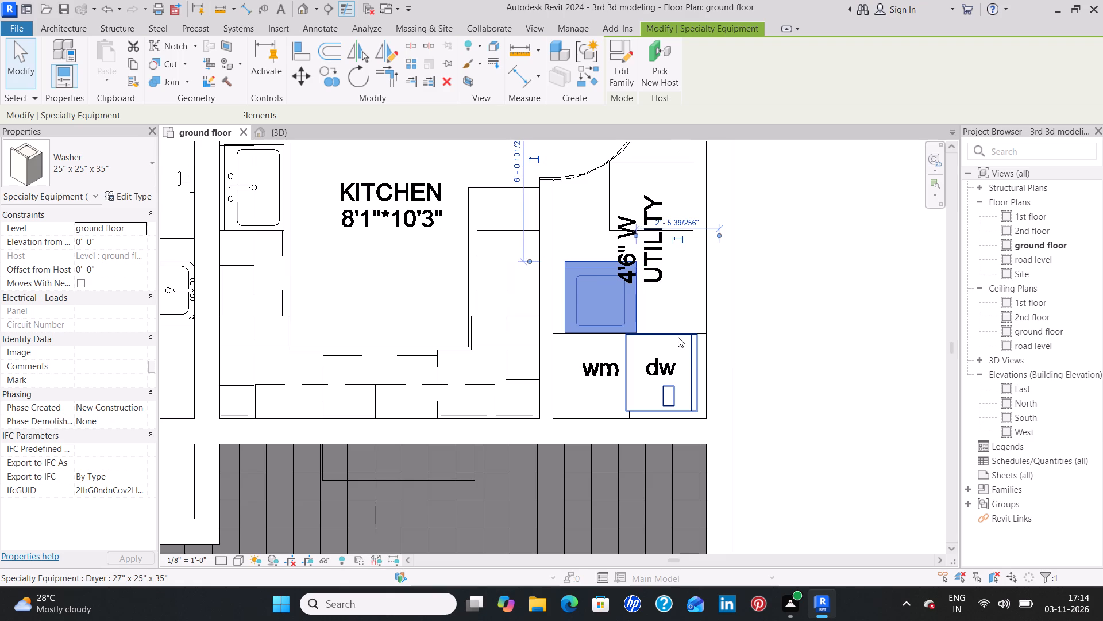
key(Left)
key(Left)
key(Down)
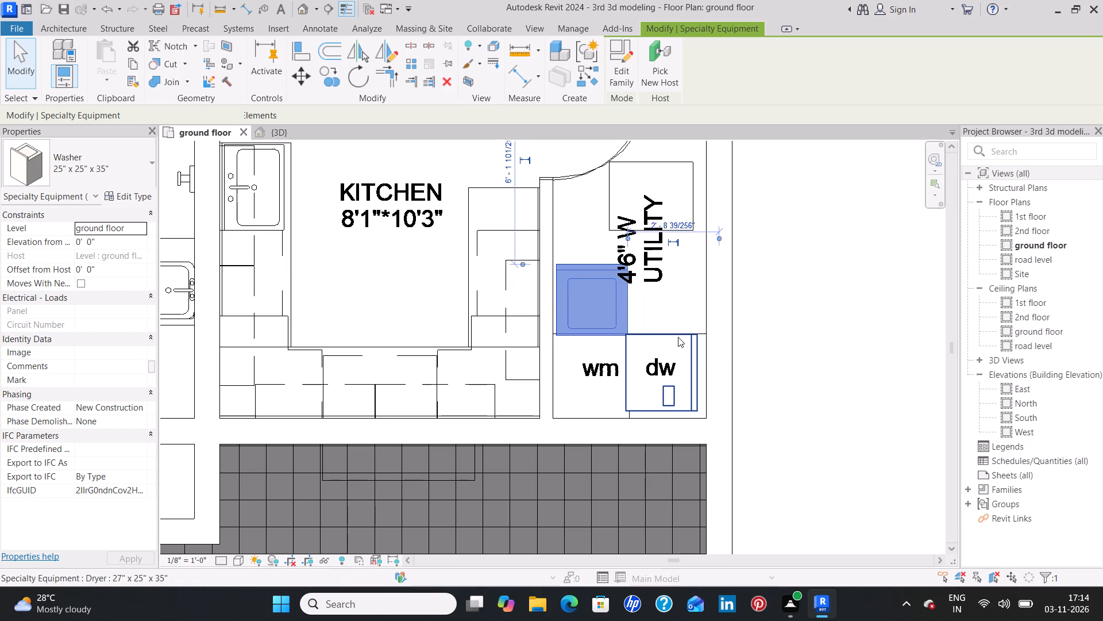
key(Down)
key(Down)
key(Down)
key(Down)
key(Down)
key(Down)
key(Down)
key(Down)
key(Down)
key(Down)
key(Down)
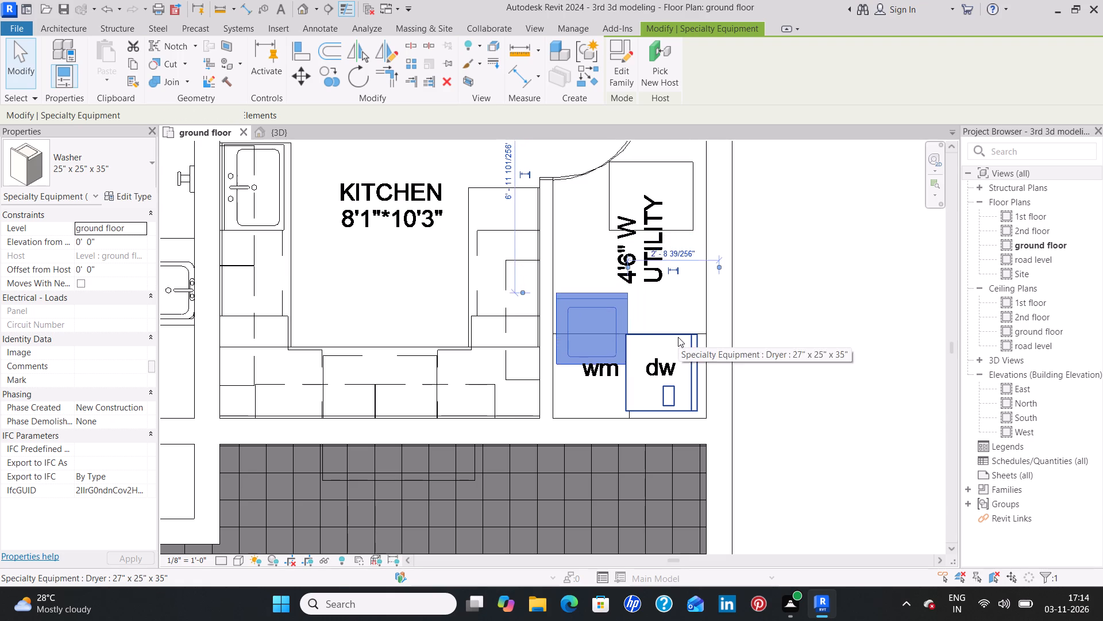
key(Down)
key(Down)
key(Down)
key(Down)
key(Down)
key(Down)
key(Down)
key(Down)
key(Down)
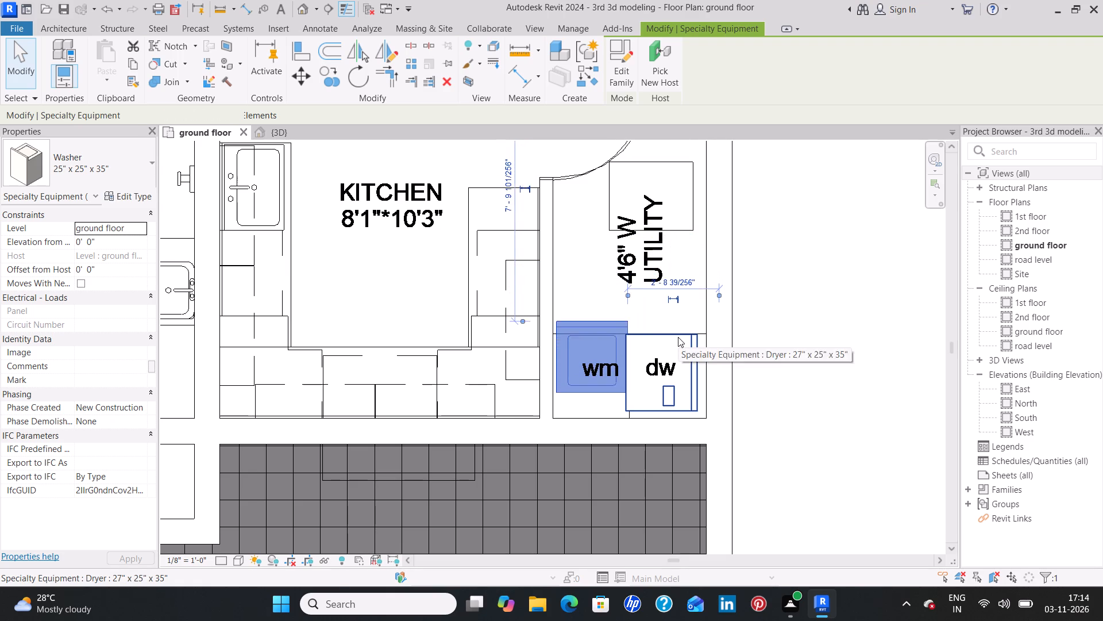
key(Down)
key(Down)
key(Down)
key(Down)
key(Down)
key(Down)
key(Down)
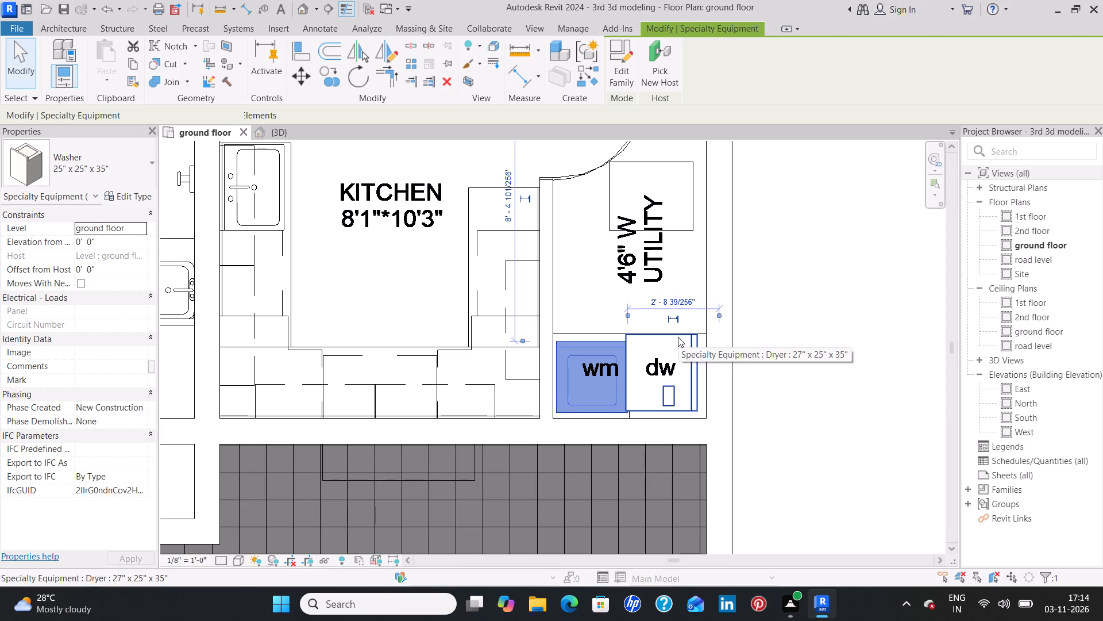
key(Down)
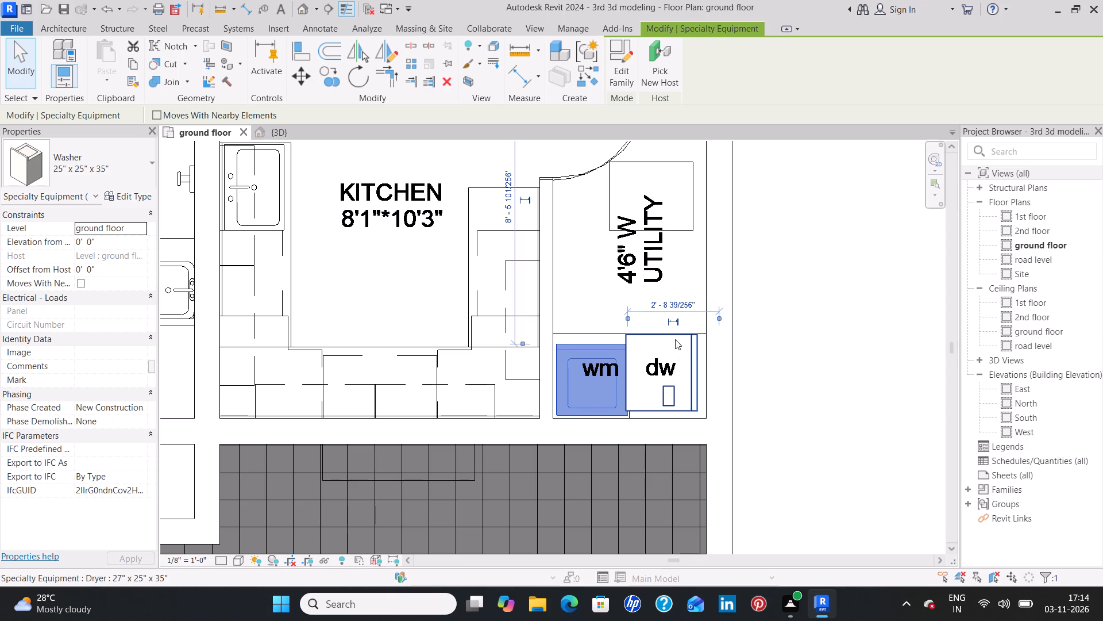
Rotate the dryer in the 4'6" W utility 90 degrees counterclockwise and nudge it down into the dw outline.
click(694, 362)
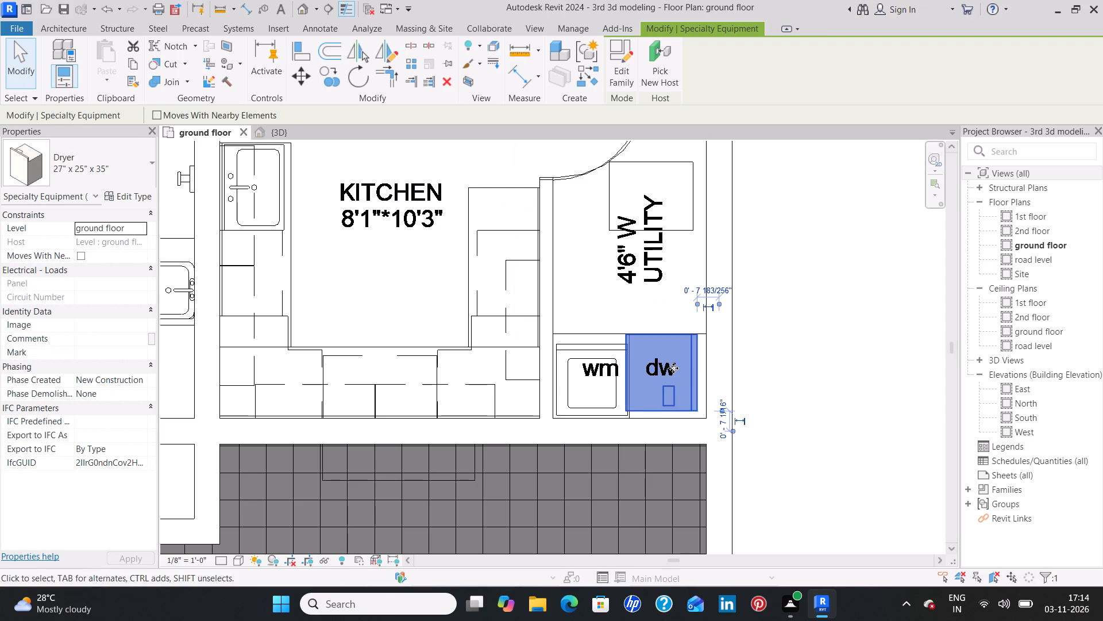
key(space)
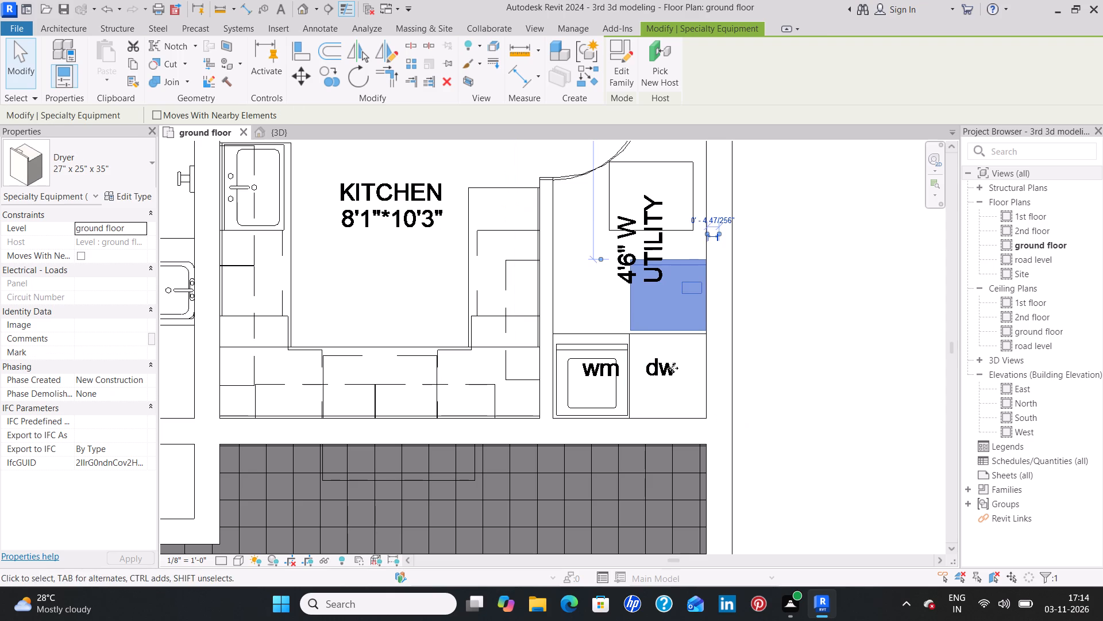
key(Down)
key(Down)
key(Down)
key(Down)
key(Down)
key(Down)
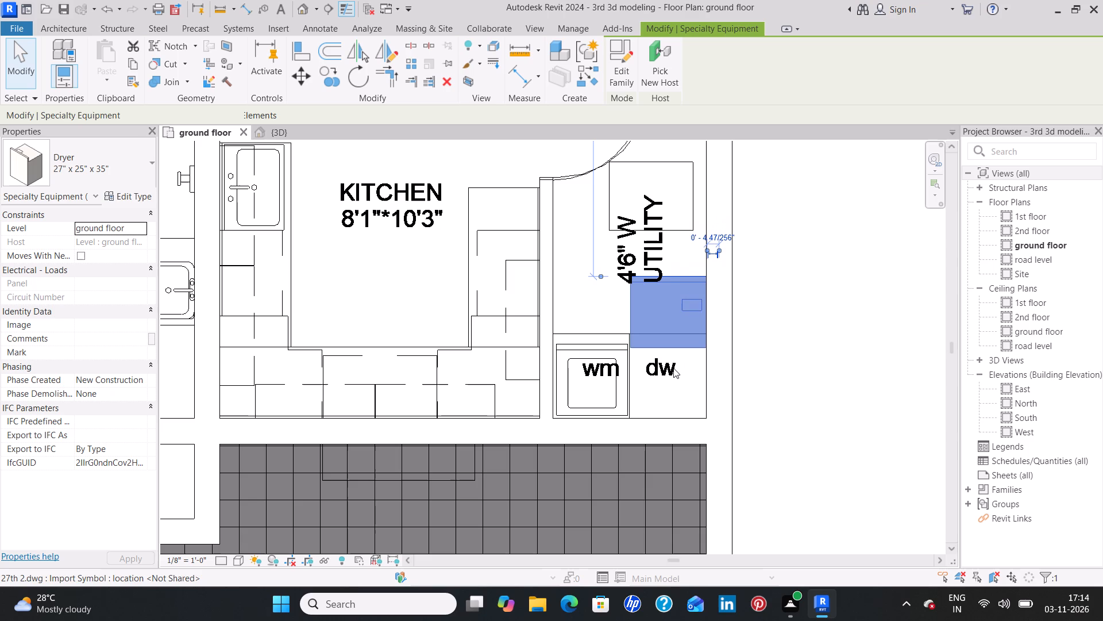
key(Down)
key(Down)
key(Down)
key(Down)
key(Down)
key(Down)
key(Down)
key(Down)
key(Down)
key(Down)
key(Down)
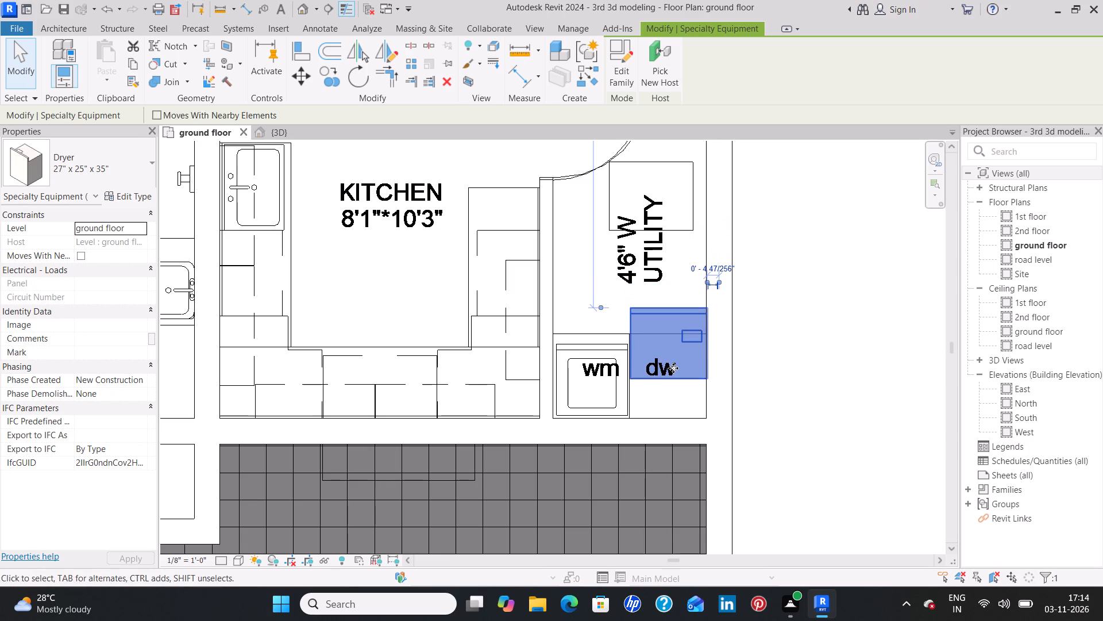
key(Down)
key(Down)
key(Down)
key(Down)
key(Down)
key(Down)
key(Down)
key(Down)
key(Down)
key(Down)
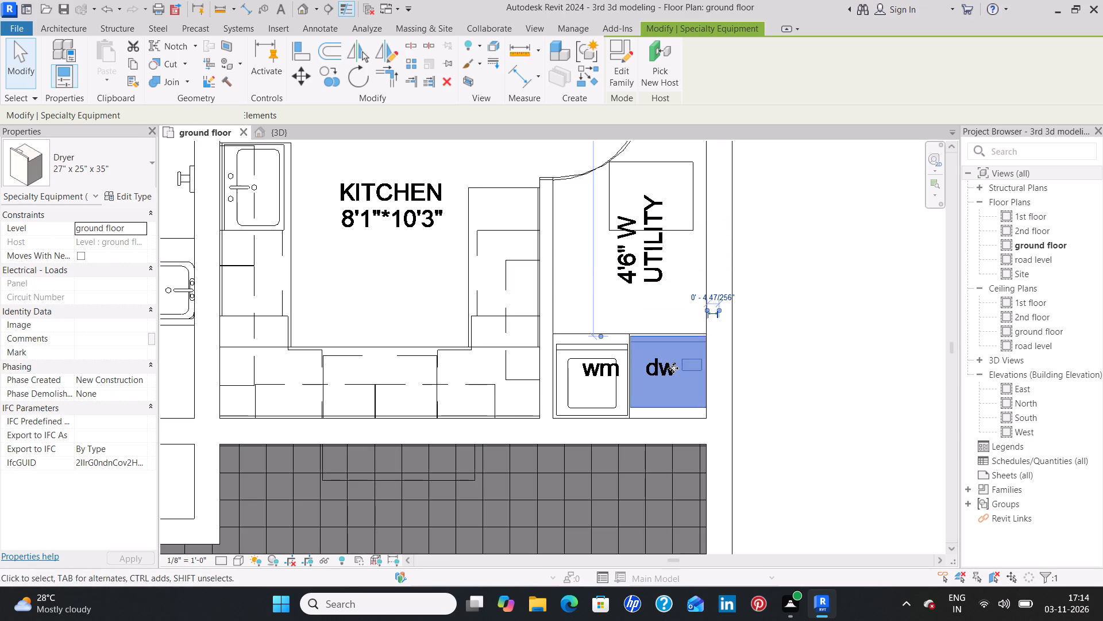
key(Down)
key(Down)
key(Up)
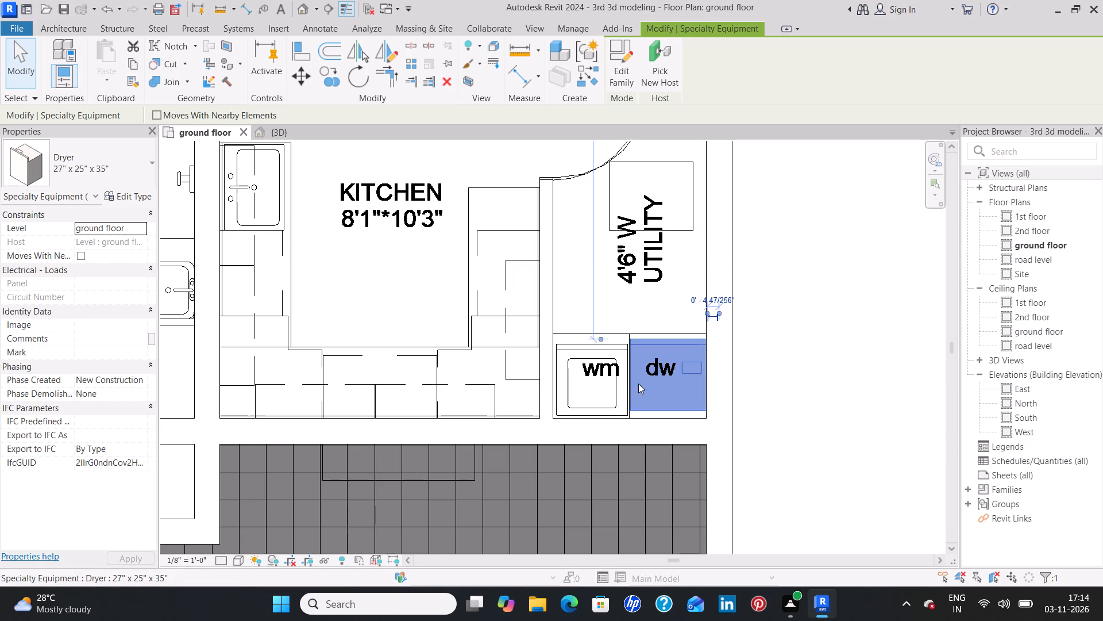
Nudge the washer in the wm outline two increments up to line up with the dryer.
click(612, 397)
key(Up)
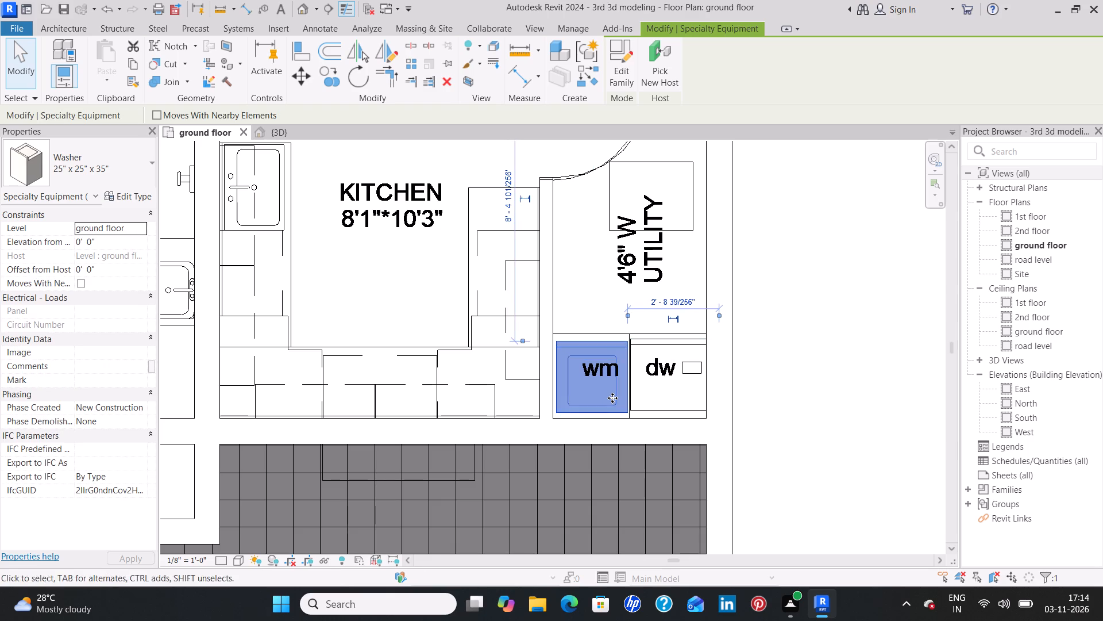
key(Up)
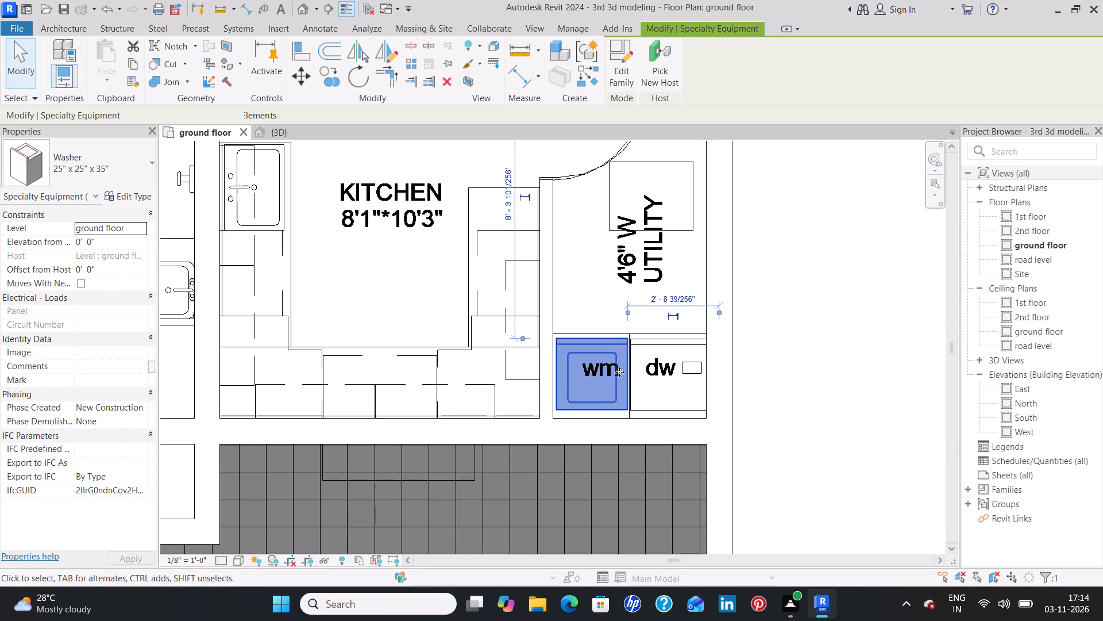
Nudge the built-in refrigerator from the 4'6" W utility across into the 8'1"*10'3" kitchen, beside the sink counter, about 4'-11 1/2" from the utility-side wall.
click(669, 227)
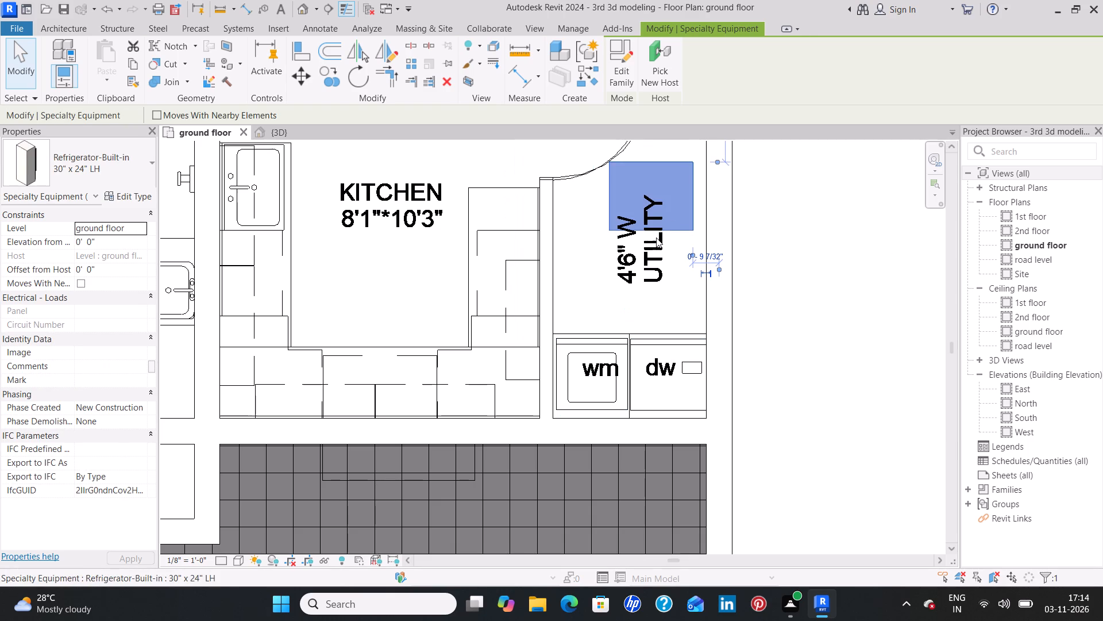
key(Left)
key(Left)
key(Left)
key(Left)
key(Left)
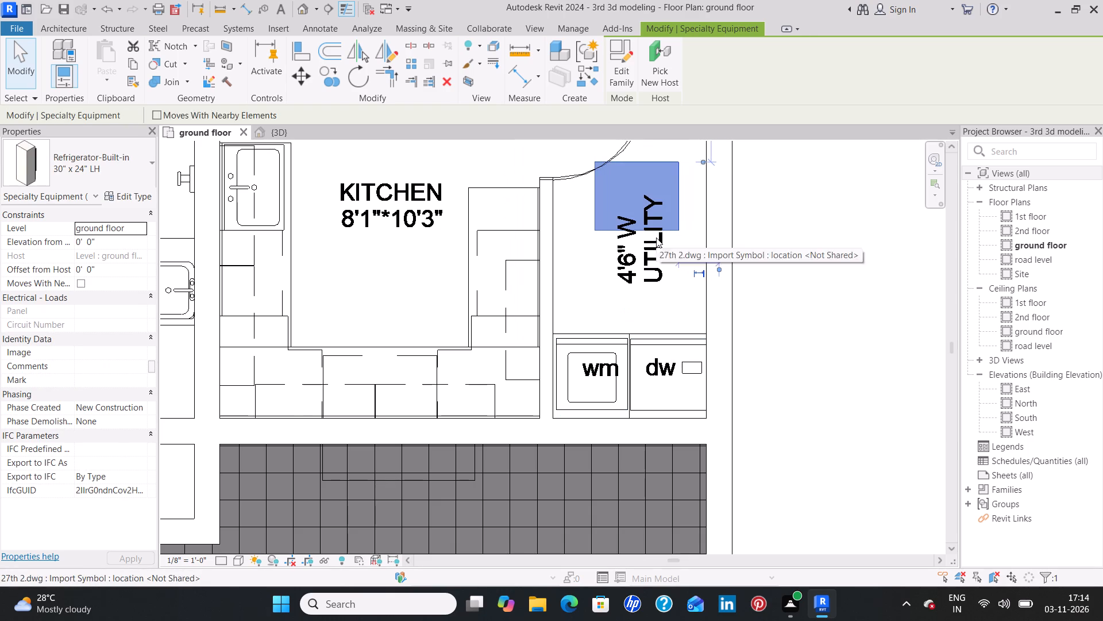
key(Left)
key(Left)
key(Left)
key(Left)
key(Left)
key(Left)
key(Left)
key(Left)
key(Left)
key(Left)
key(Left)
key(Left)
key(Left)
key(Left)
key(Left)
key(Left)
key(Left)
key(Left)
key(Left)
key(Left)
key(Left)
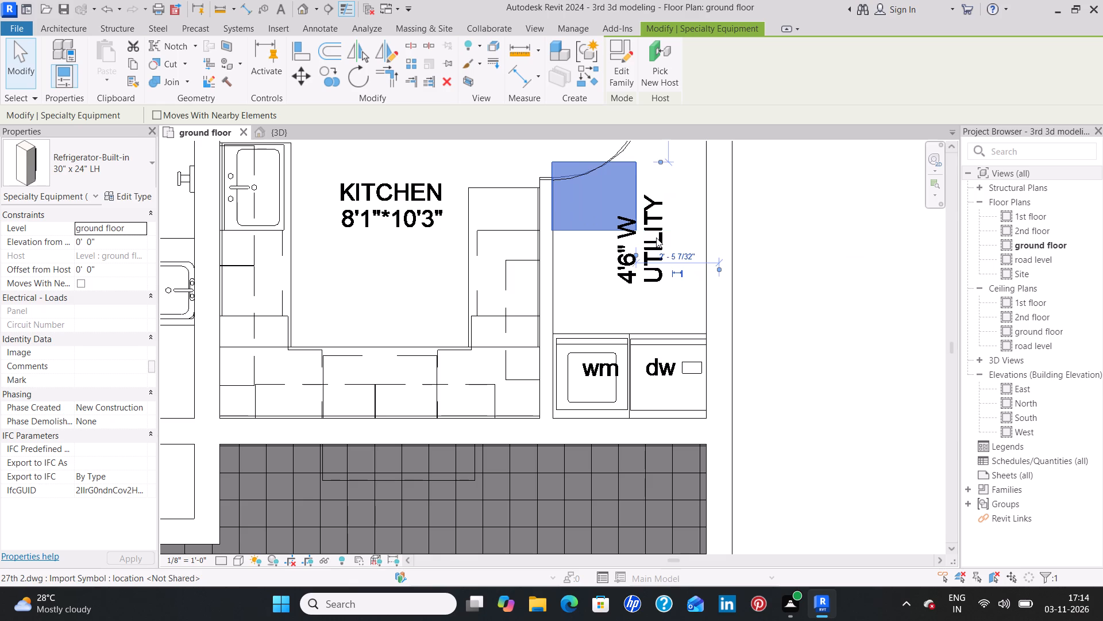
key(Left)
key(Left)
key(Left)
key(Left)
key(Left)
key(Left)
key(Left)
key(Left)
key(Left)
key(Left)
key(Left)
key(Left)
key(Left)
key(Left)
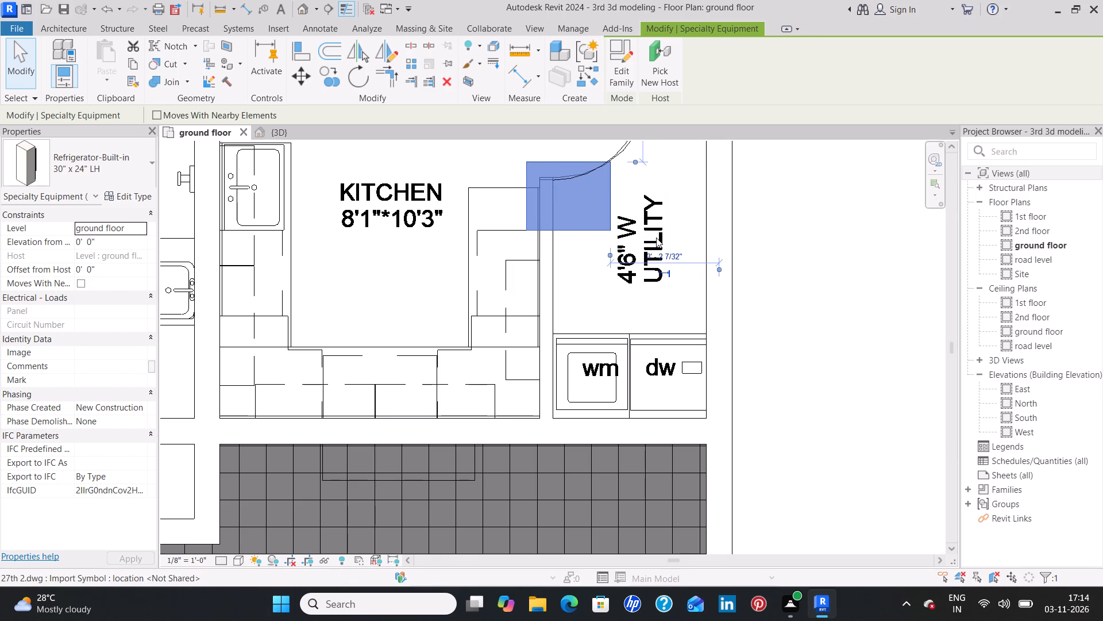
key(Left)
key(Left)
key(Left)
key(Left)
key(Left)
key(Left)
key(Left)
key(Left)
key(Left)
key(Left)
key(Left)
key(Left)
key(Left)
key(Left)
key(Left)
key(Left)
key(Left)
key(Left)
key(Left)
key(Left)
key(Left)
key(Left)
key(Left)
key(Left)
key(Left)
key(Left)
key(Left)
key(Left)
key(Left)
key(Left)
key(Left)
key(Left)
key(Left)
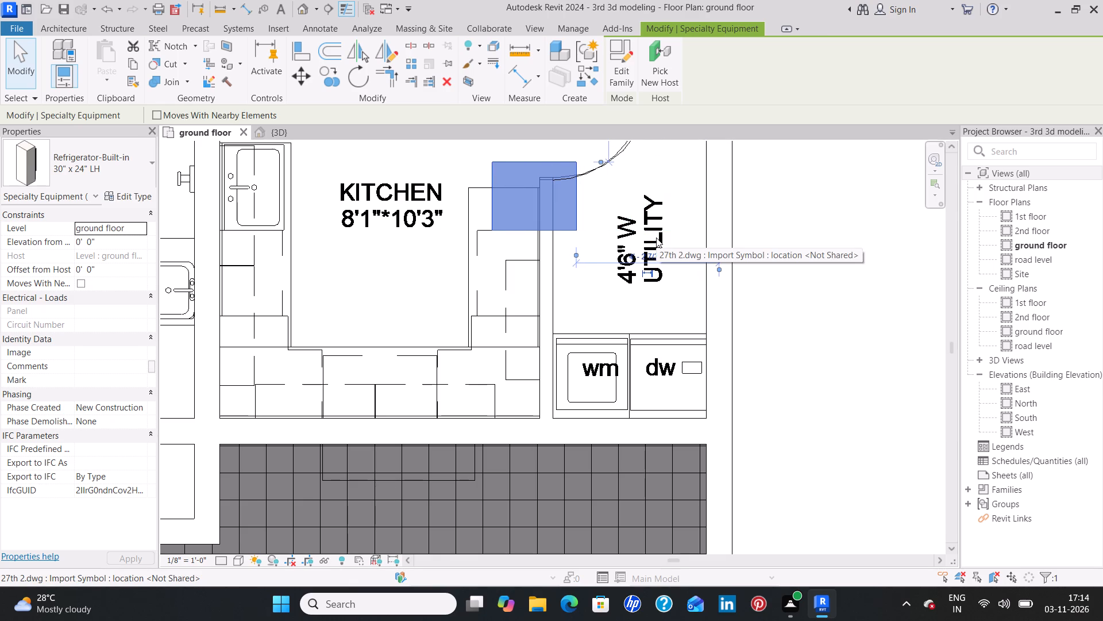
key(Left)
key(Left)
key(Left)
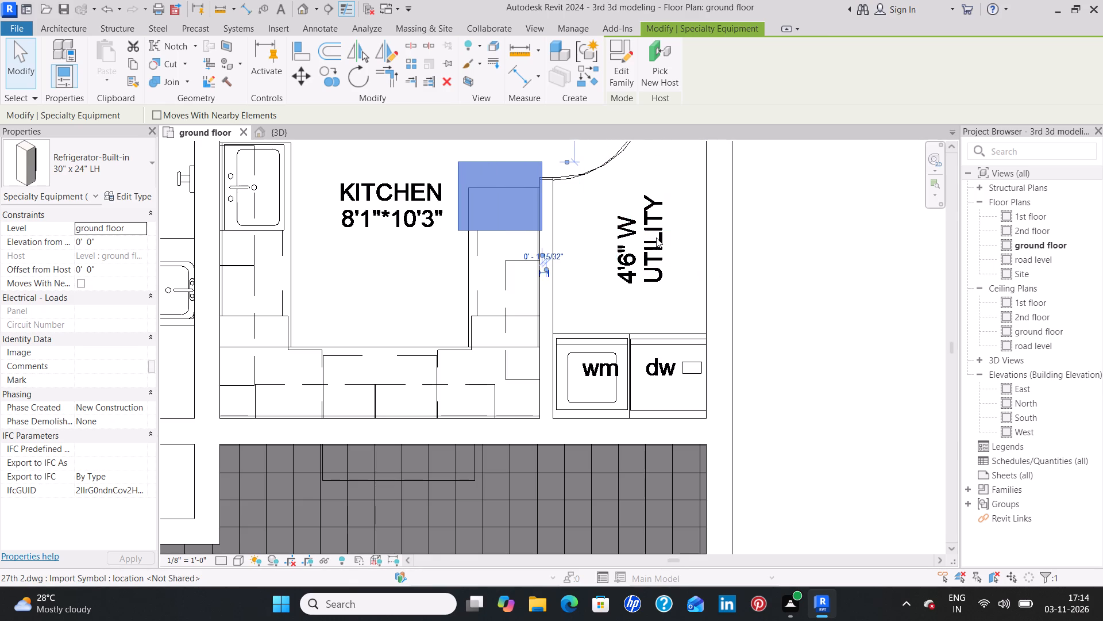
key(Left)
key(Left)
key(Left)
key(Left)
key(Left)
key(Left)
key(Left)
key(Left)
key(Left)
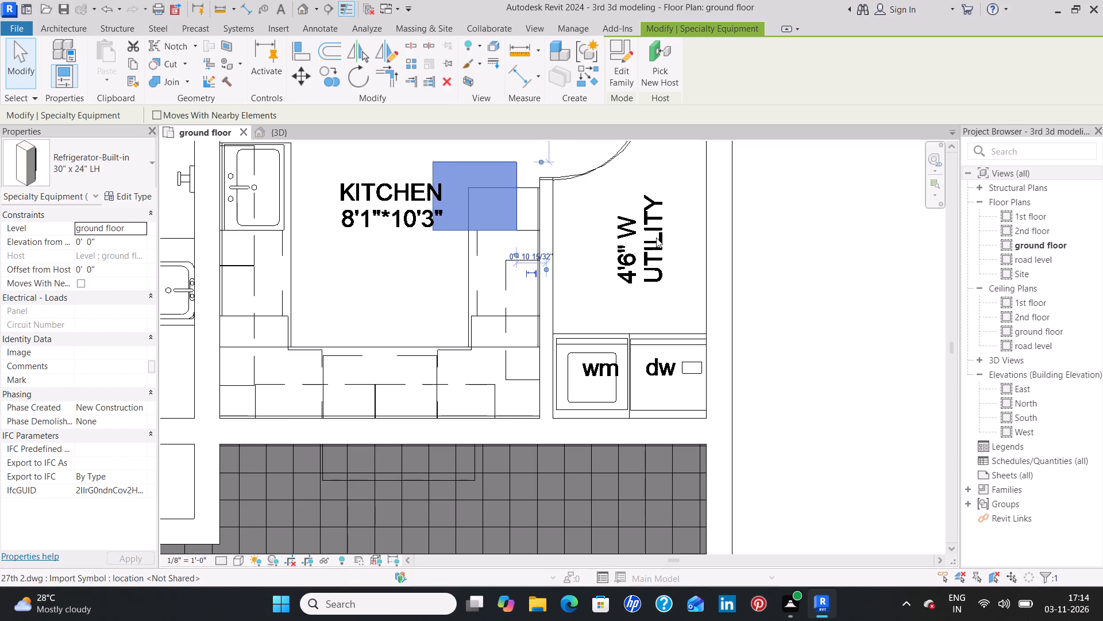
key(Left)
key(Left)
key(Left)
key(Left)
key(Left)
key(Left)
key(Left)
key(Left)
key(Left)
key(Left)
key(Left)
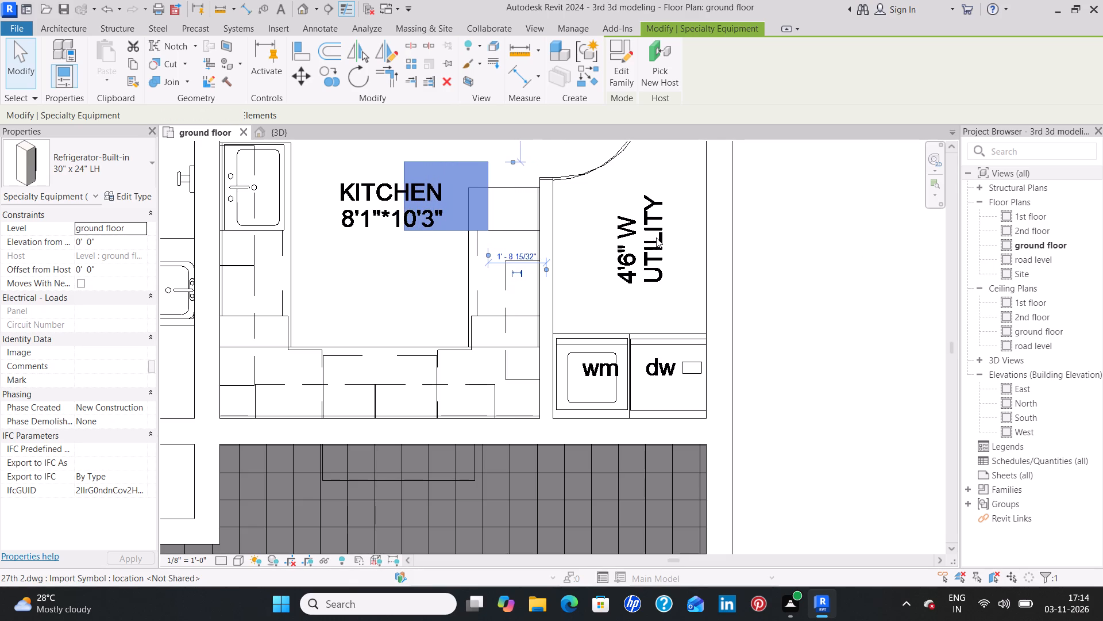
key(Left)
key(Left)
key(Left)
key(Left)
key(Left)
key(Left)
key(Left)
key(Left)
key(Left)
key(Left)
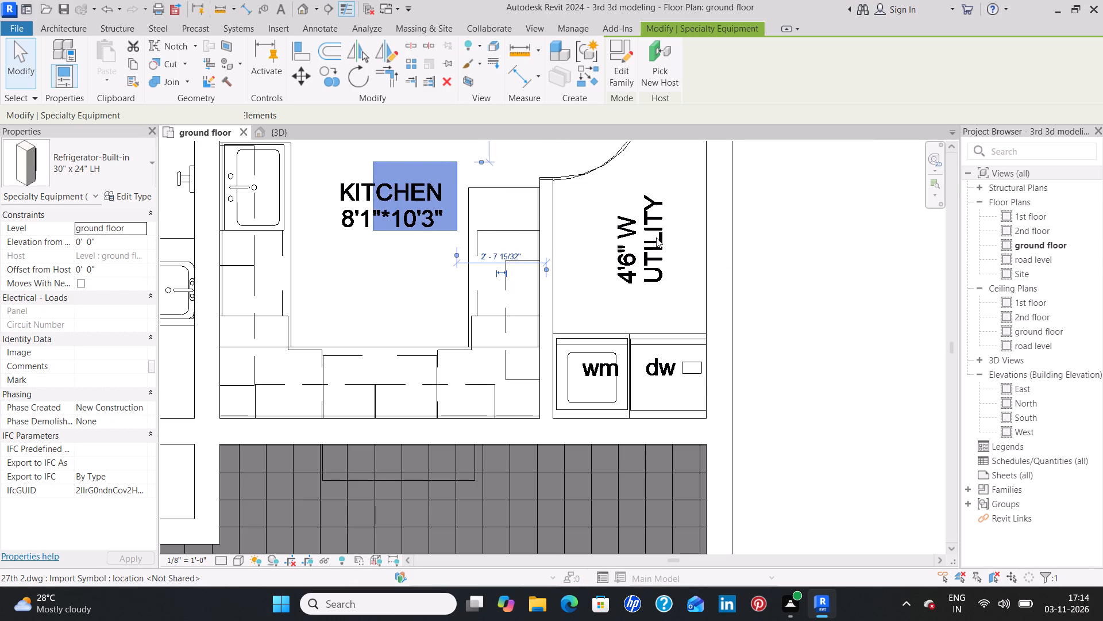
key(Left)
key(Left)
key(Left)
key(Left)
key(Left)
key(Left)
key(Left)
key(Left)
key(Left)
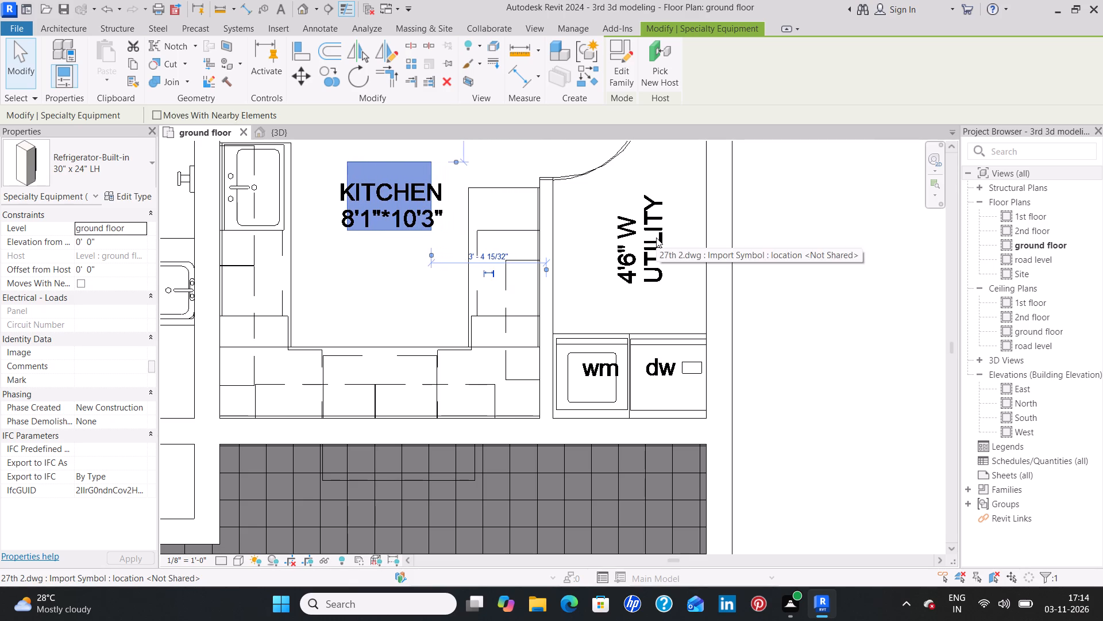
key(Left)
key(Left)
key(Left)
key(Left)
key(Left)
key(Left)
key(Left)
key(Left)
key(Left)
key(Left)
key(Left)
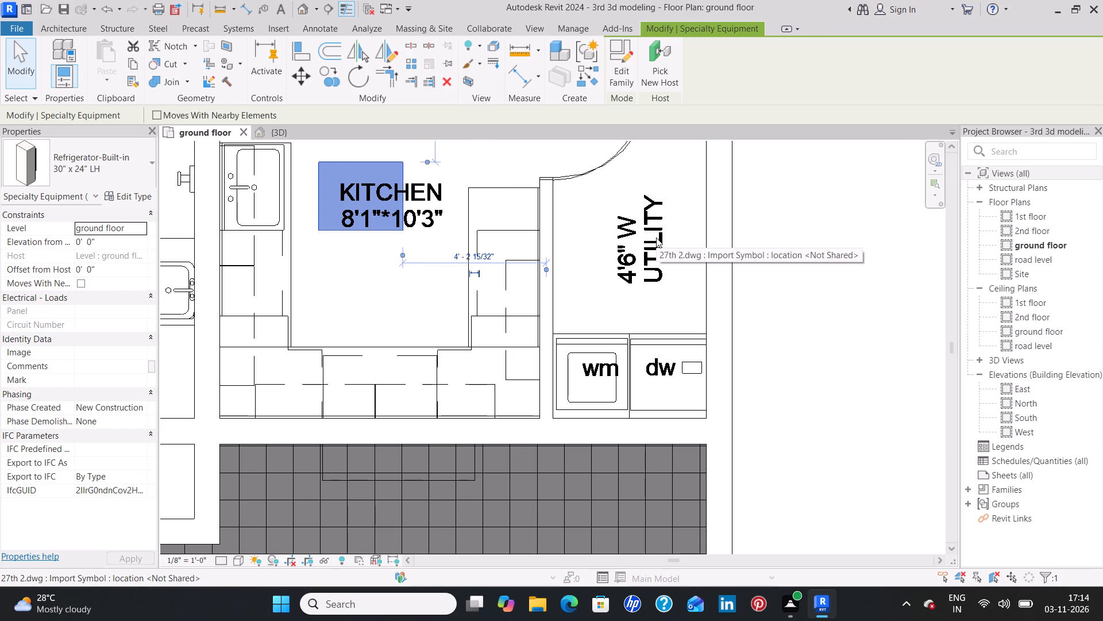
key(Left)
key(Left)
key(Left)
key(Left)
key(Left)
key(Left)
key(Left)
key(Left)
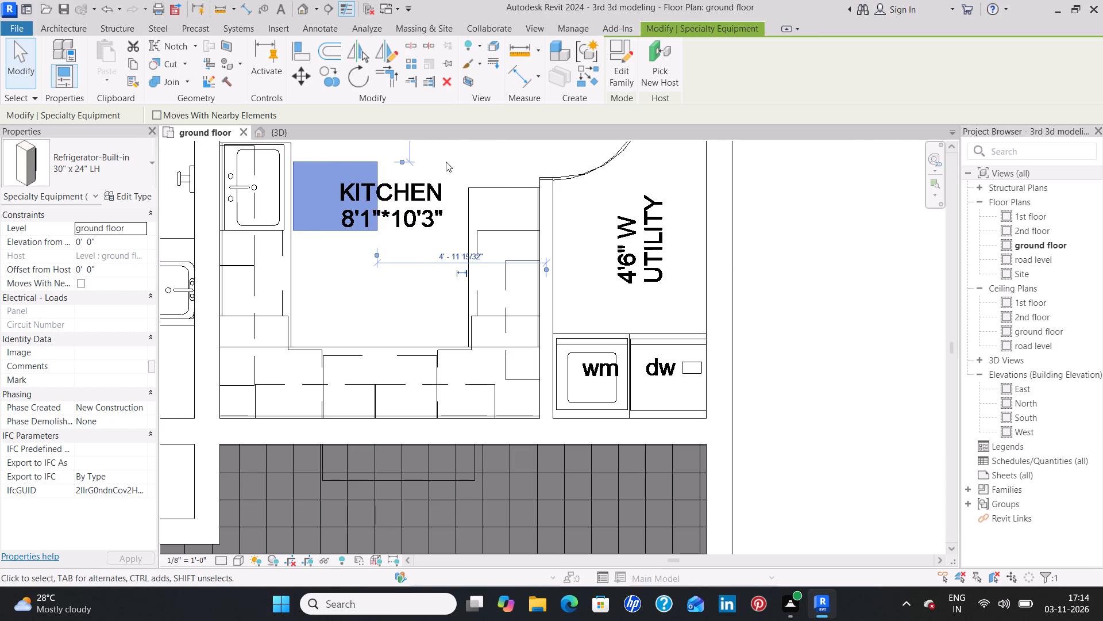
Nudge the refrigerator twelve increments up the kitchen plan toward the refrigerator outline above the sink counter.
middle_drag(446, 162, 443, 371)
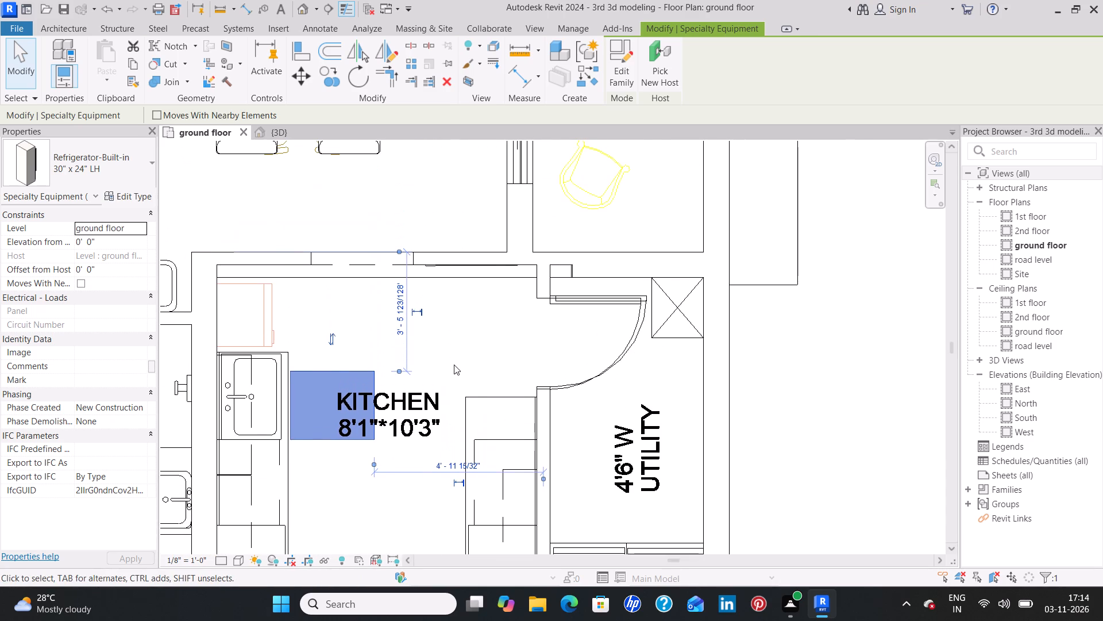
key(Up)
key(Up)
key(Up)
key(Up)
key(Up)
key(Up)
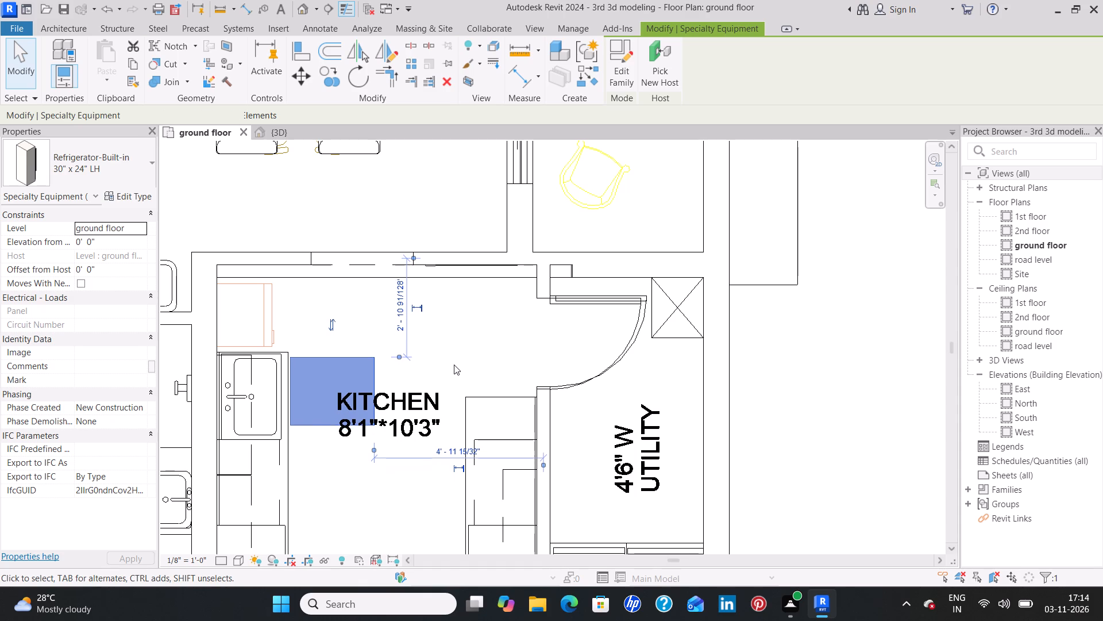
key(Up)
key(Up)
key(Up)
key(Up)
key(Up)
key(Up)
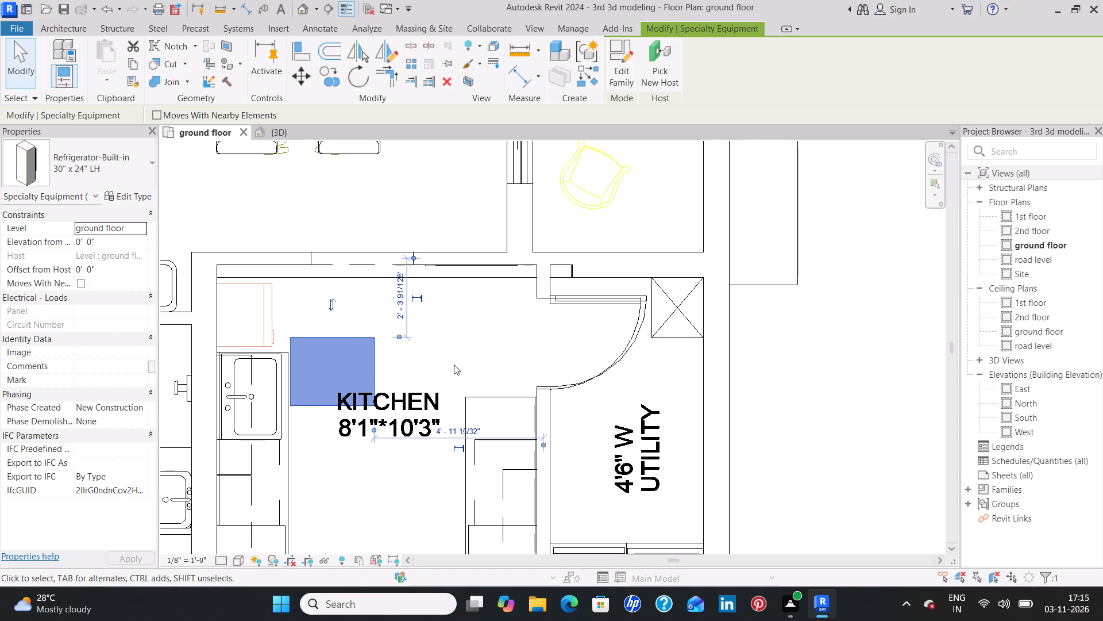
Flip the refrigerator's facing in the 8'1"*10'3" kitchen and nudge it twenty increments up the plan toward the upper wall, about 0'-8" away.
click(330, 308)
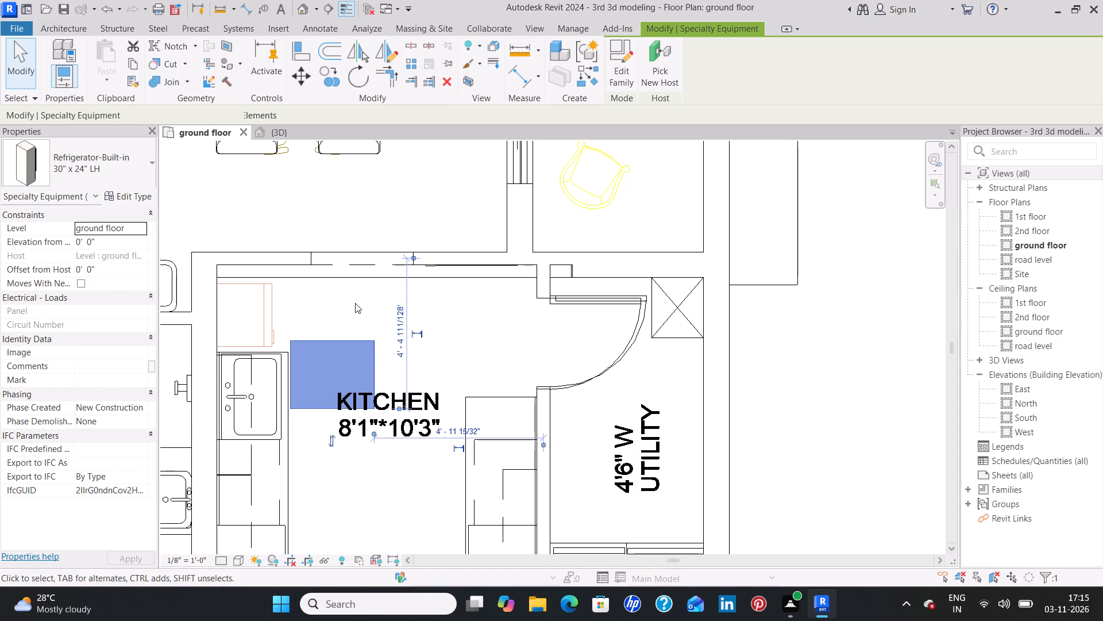
key(Up)
key(Up)
key(Up)
key(Up)
key(Up)
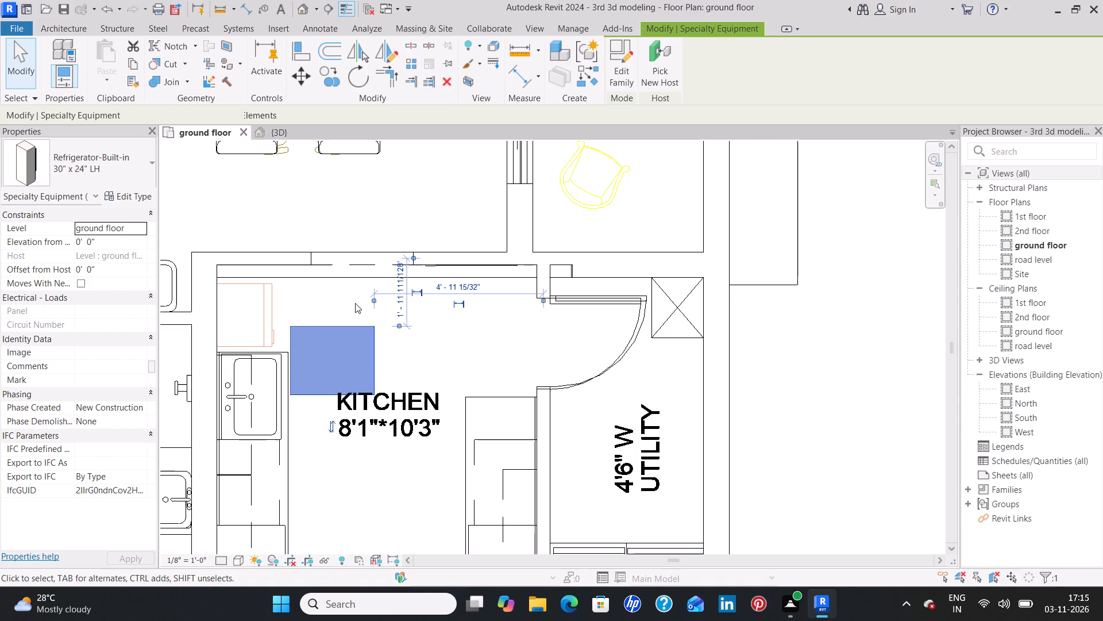
key(Up)
key(Up)
key(Up)
key(Up)
key(Up)
key(Up)
key(Up)
key(Up)
key(Up)
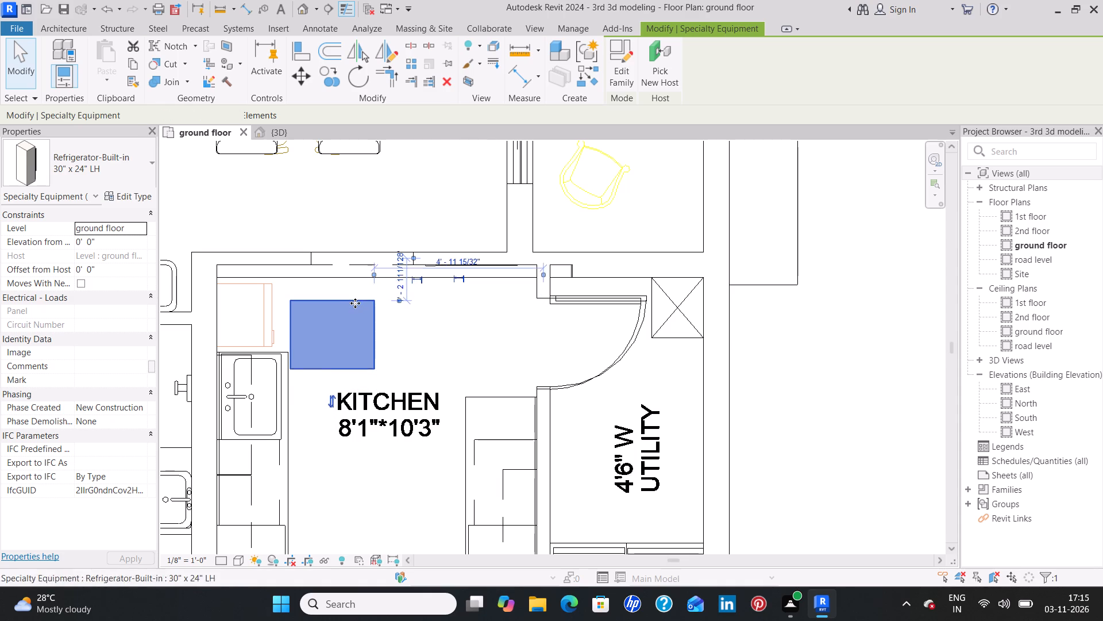
key(Up)
key(Up)
key(Up)
key(Up)
key(Up)
key(Up)
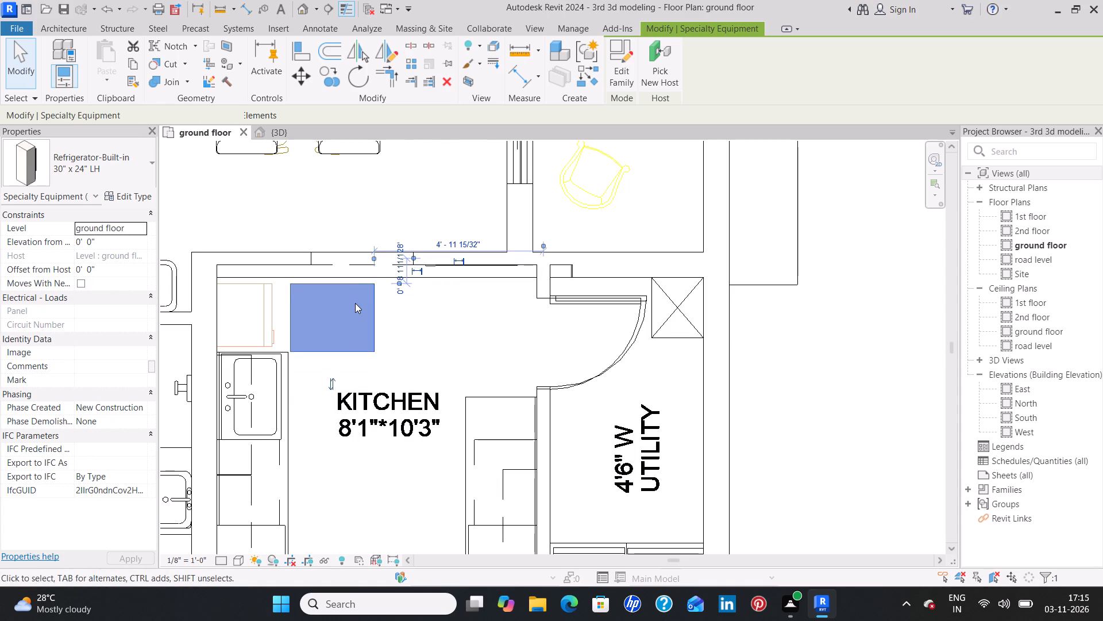
Nudge the refrigerator two increments away from the sink counter, toward the utility side.
key(Right)
key(Right)
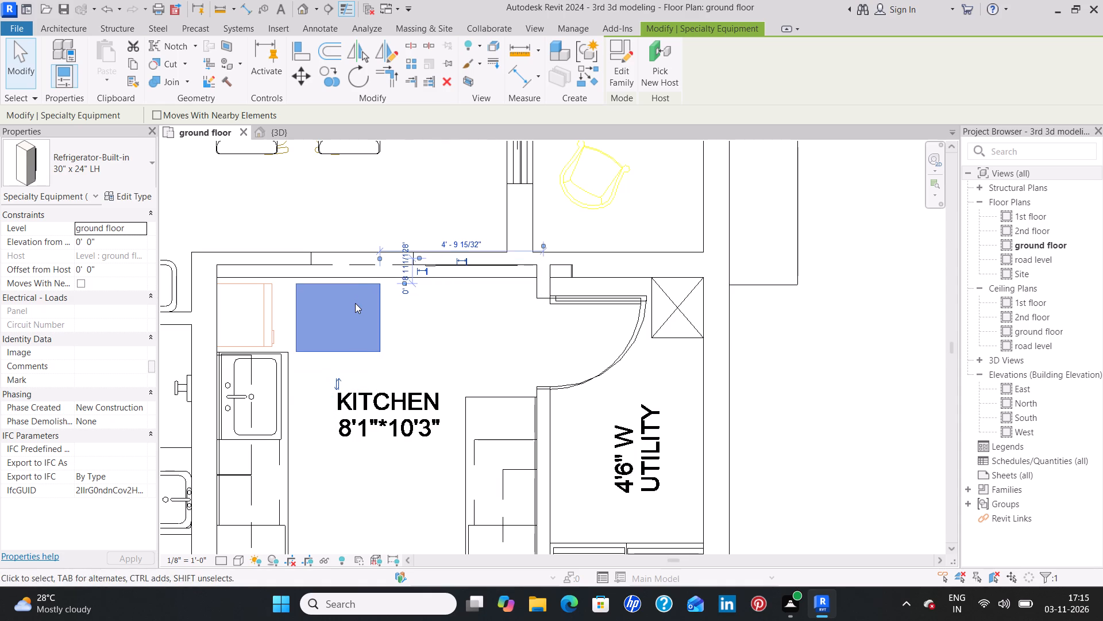
key(Up)
key(Down)
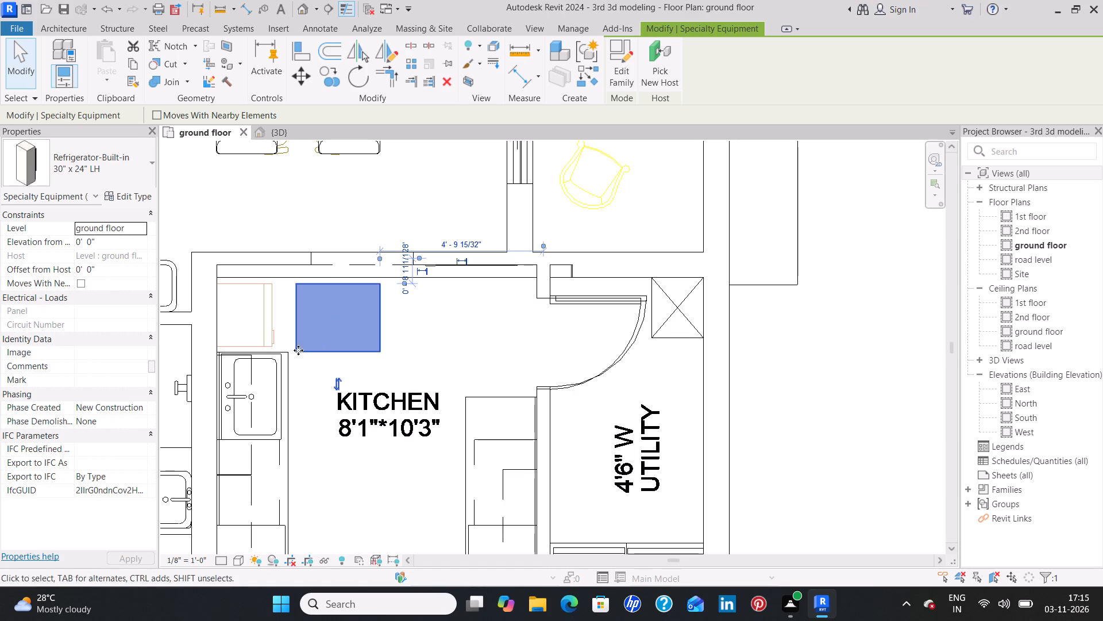
Stretch the countertop with sink hole up to the inner face of the kitchen's upper wall, covering the old refrigerator outline.
click(288, 367)
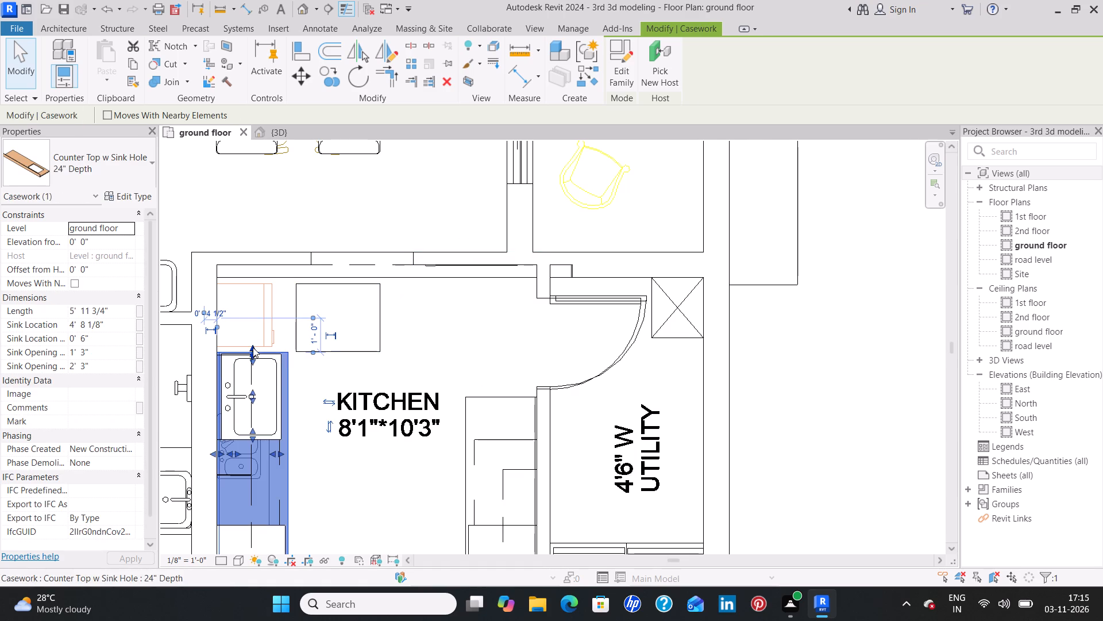
drag(253, 347, 252, 286)
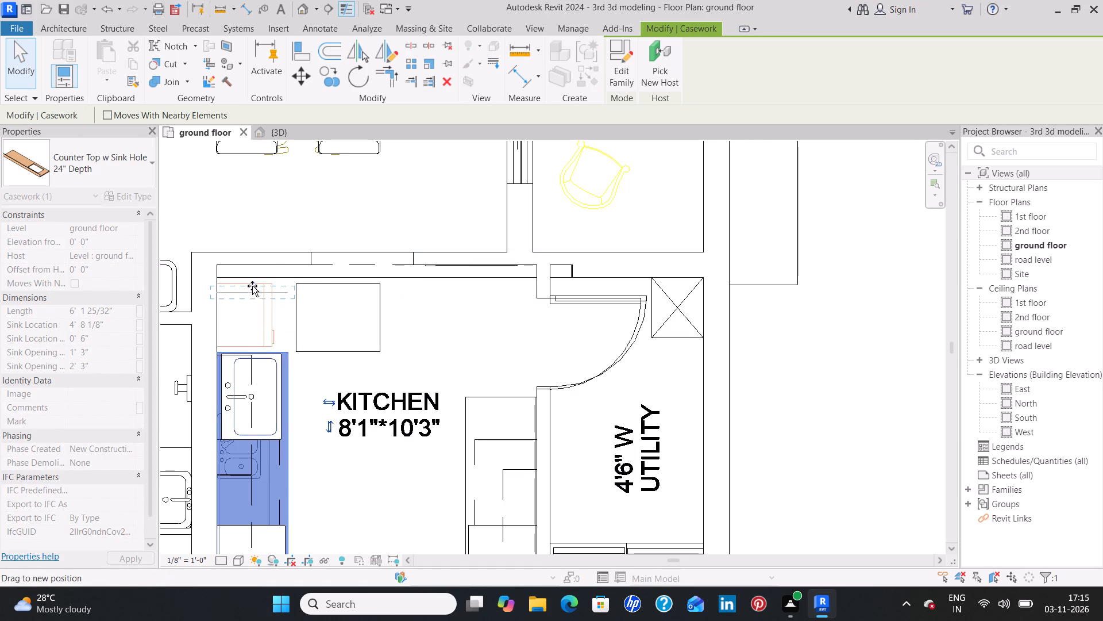
drag(252, 286, 254, 280)
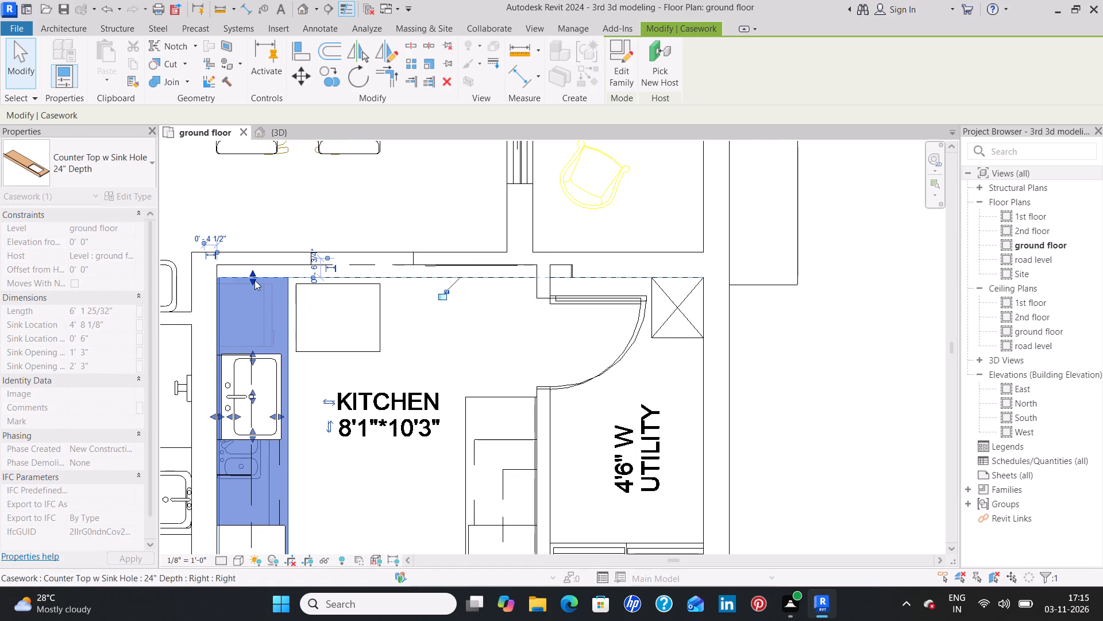
click(310, 380)
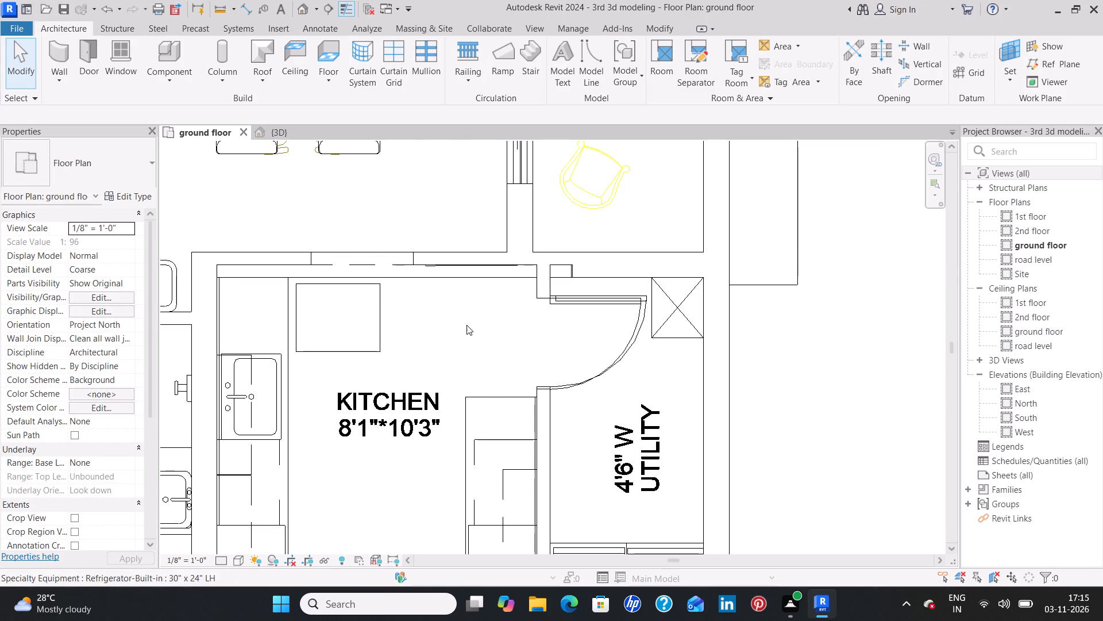
Nudge the dryer and the washer in unit 6's 4'9" W utility each a net one increment down within the dw and wm outlines.
scroll(466, 325, down, 3)
scroll(384, 401, down, 3)
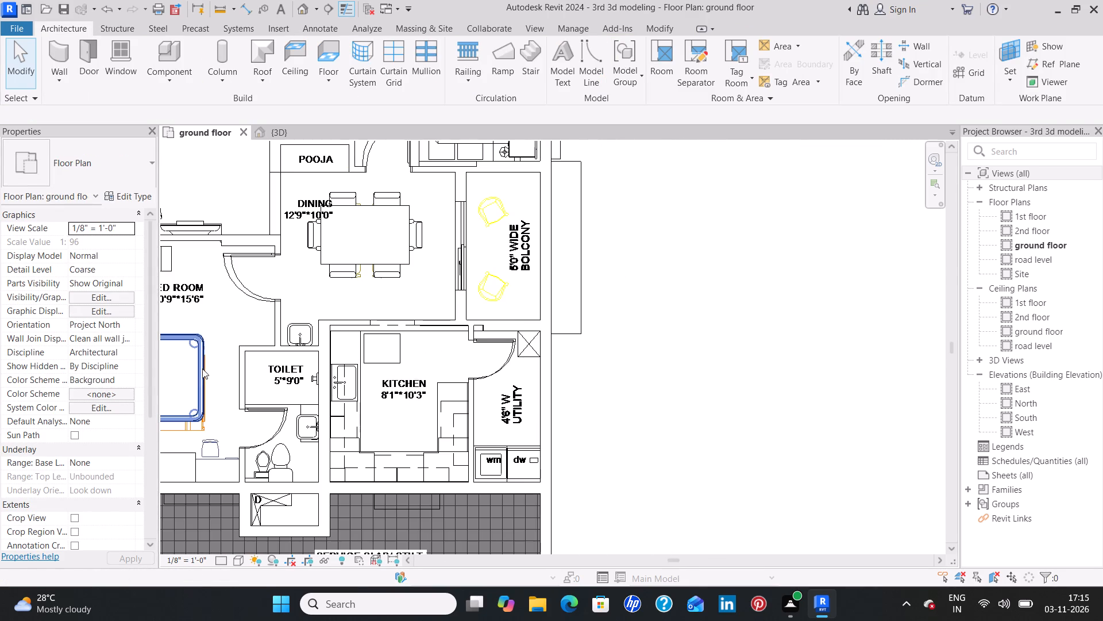
middle_drag(198, 368, 539, 362)
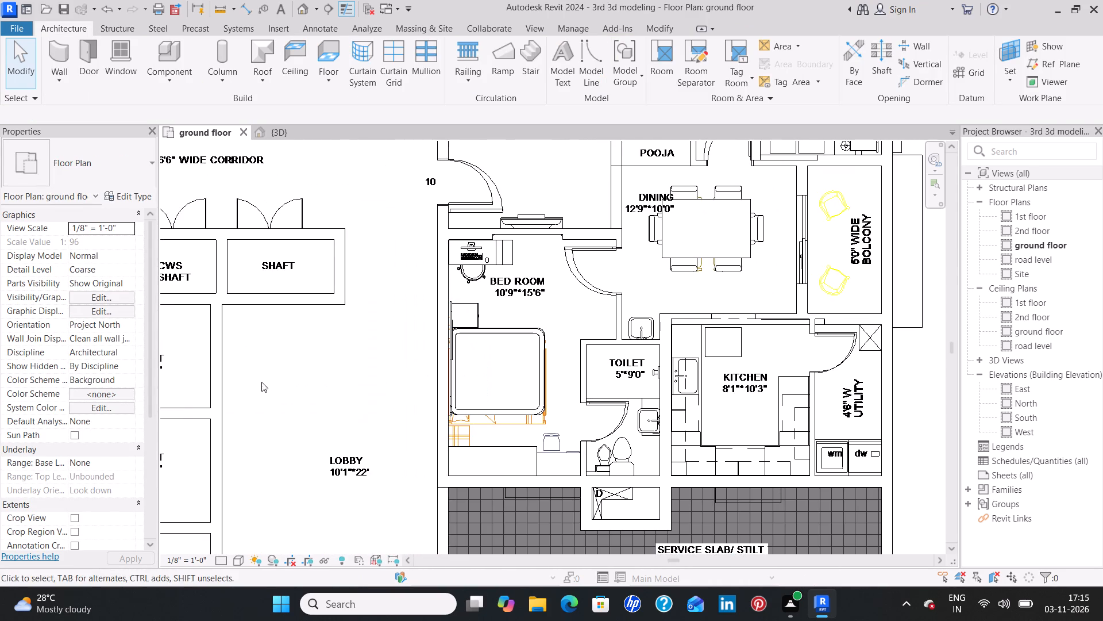
middle_drag(261, 382, 503, 355)
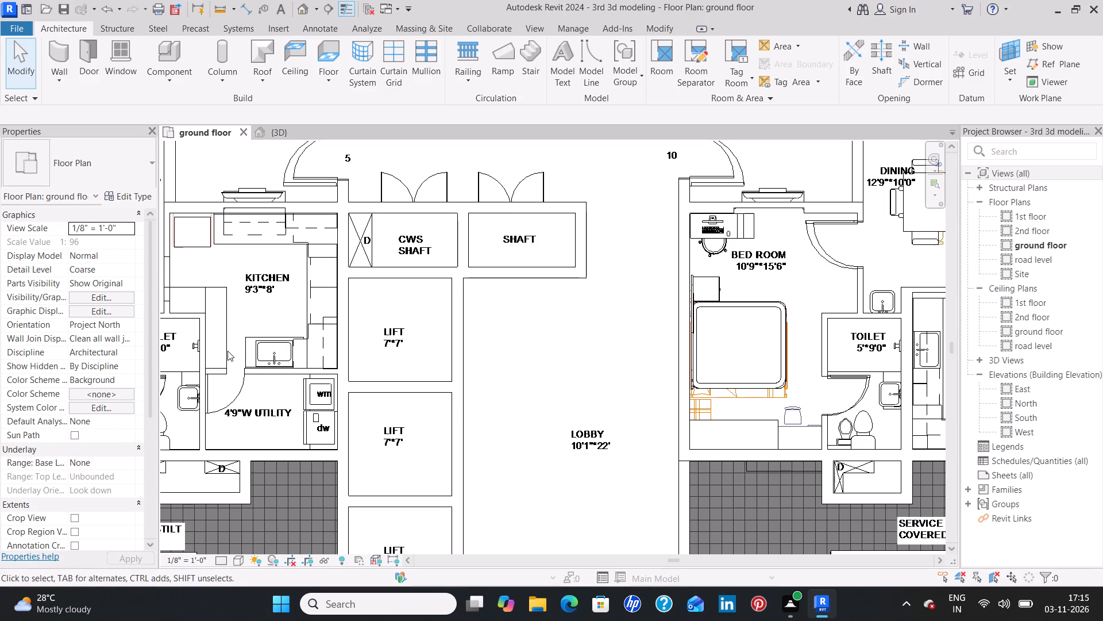
middle_drag(236, 296, 300, 371)
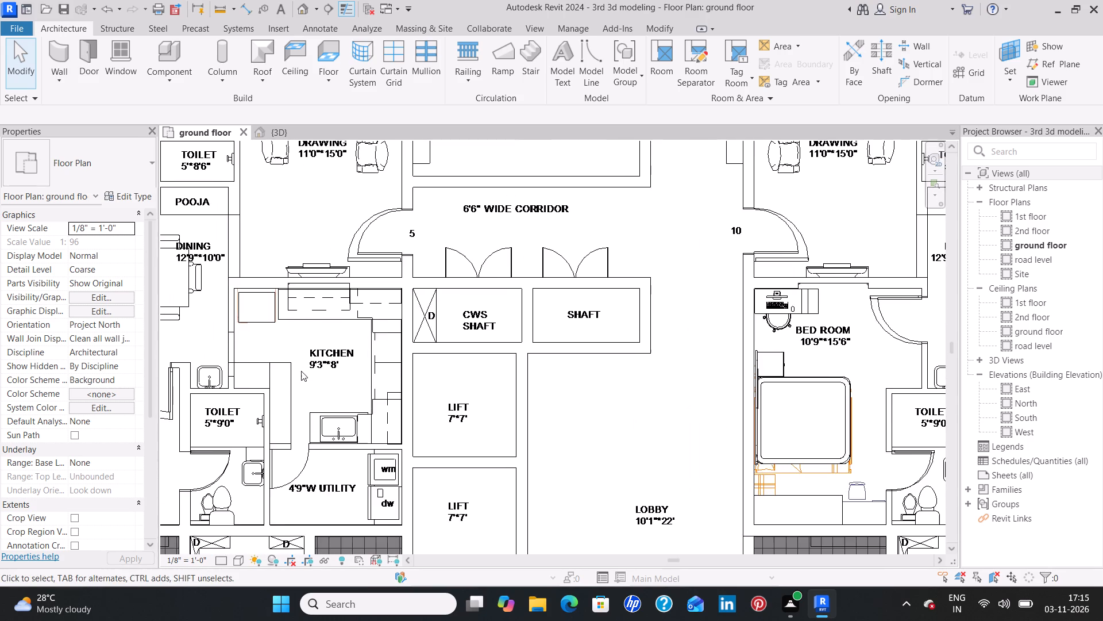
scroll(301, 370, down, 2)
middle_drag(293, 233, 290, 250)
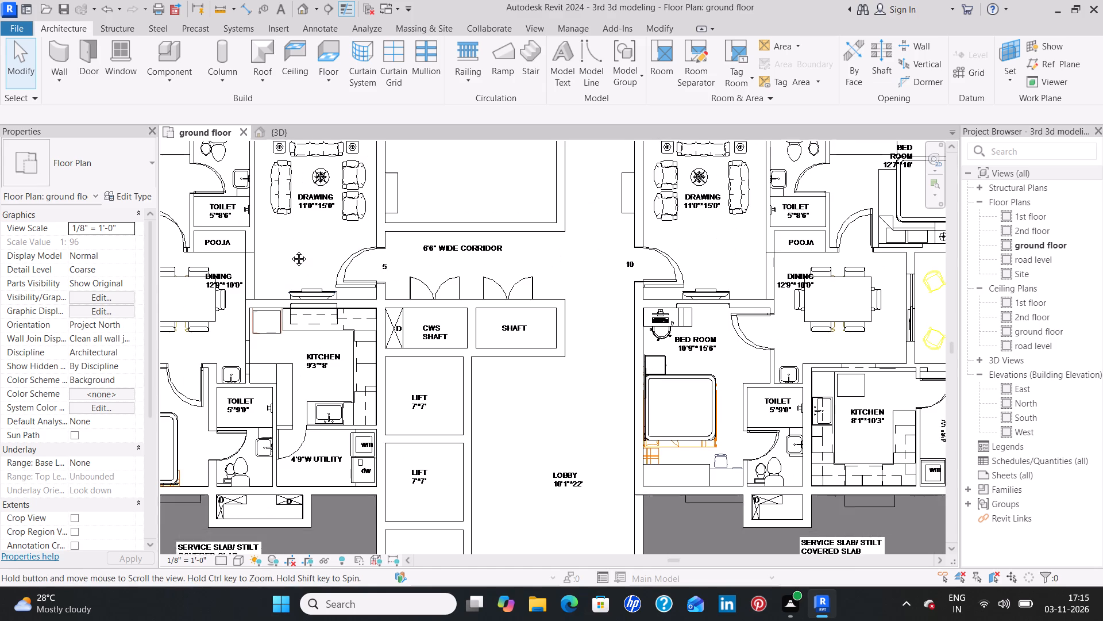
middle_drag(290, 250, 261, 352)
middle_drag(292, 198, 315, 453)
middle_drag(308, 284, 309, 289)
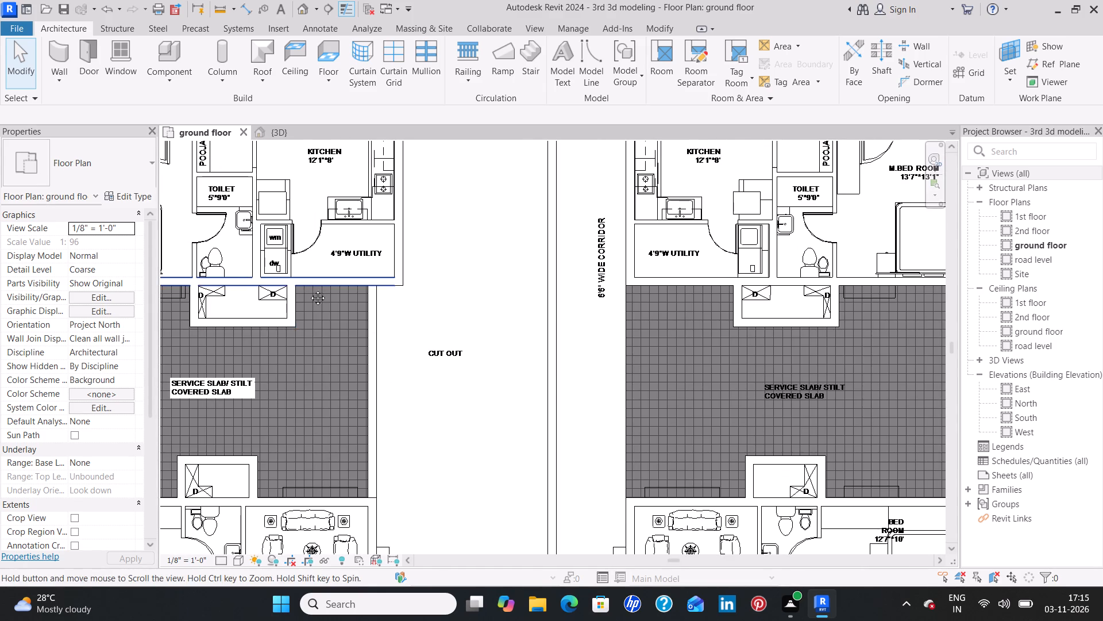
middle_drag(309, 289, 300, 392)
scroll(267, 381, up, 6)
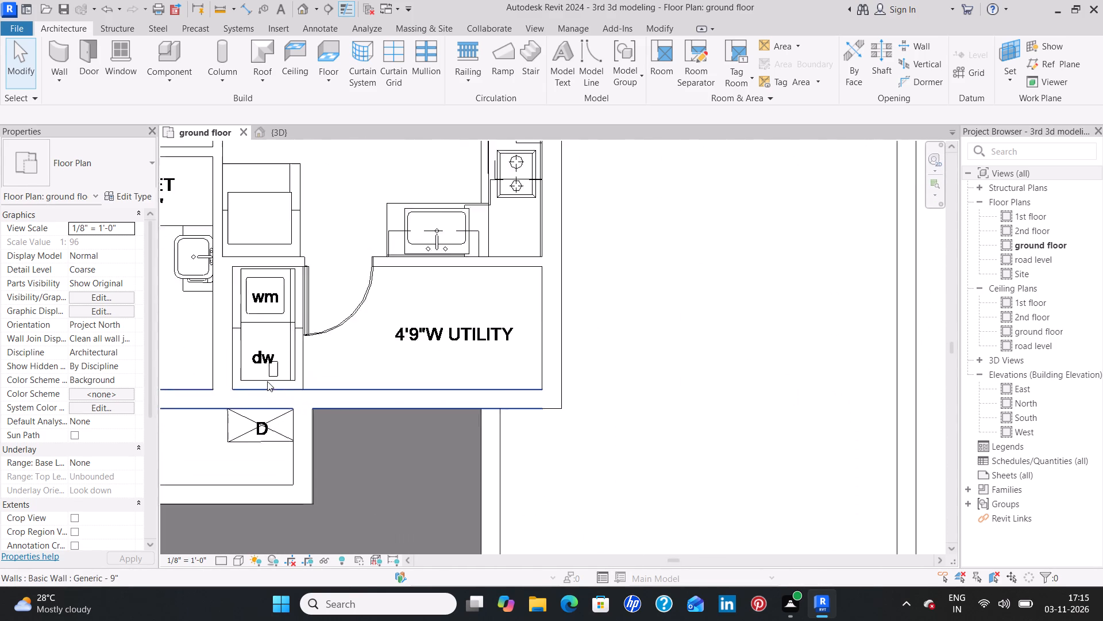
scroll(267, 381, up, 1)
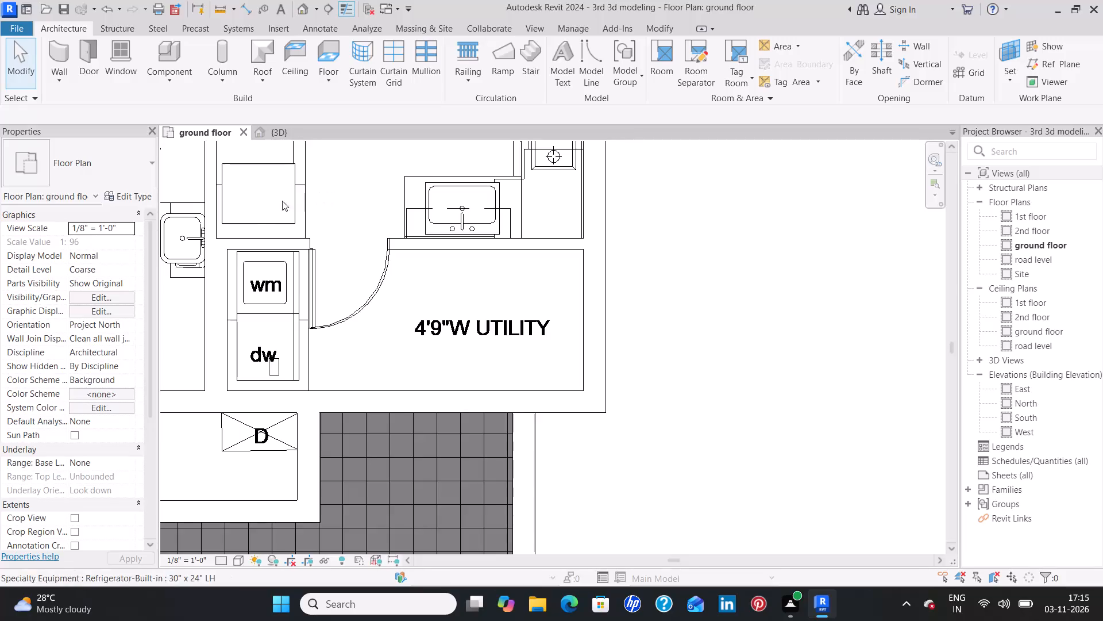
click(293, 356)
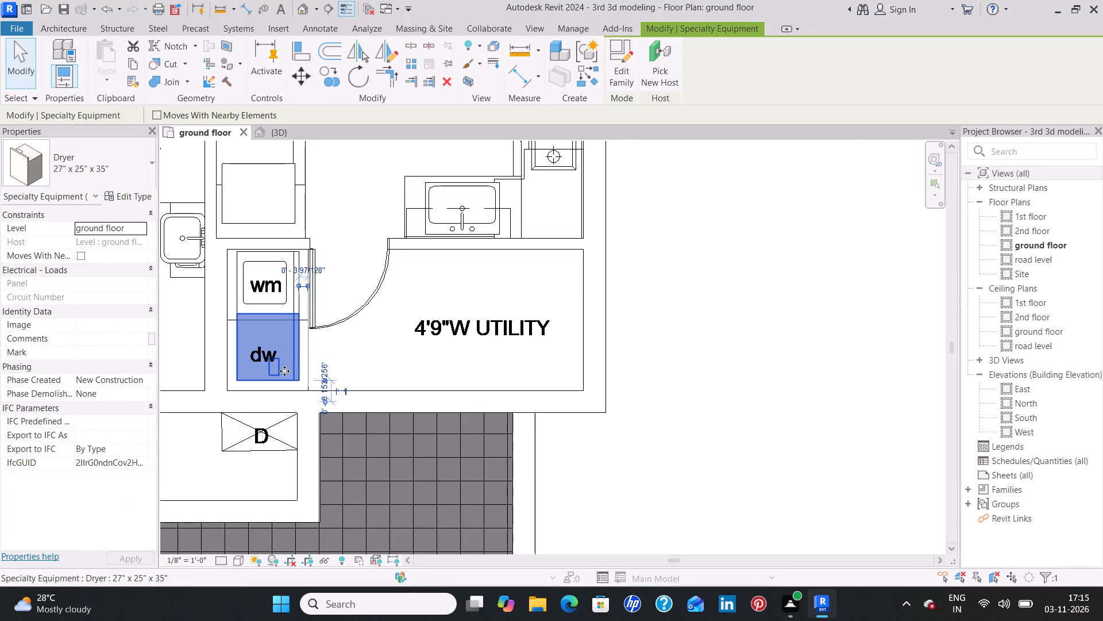
key(Down)
key(Down)
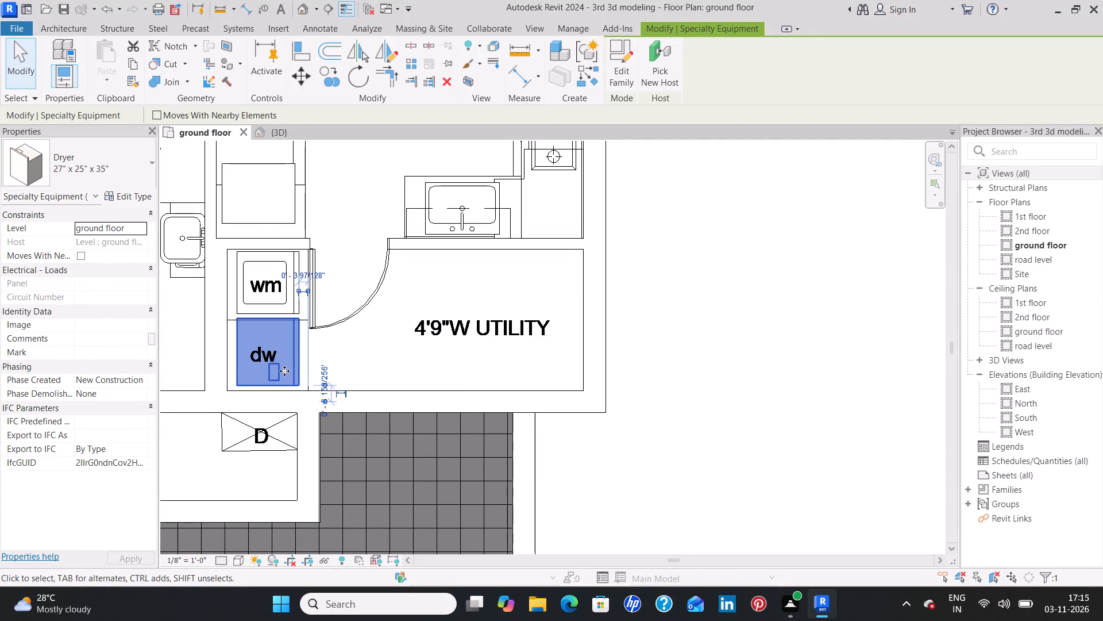
key(Up)
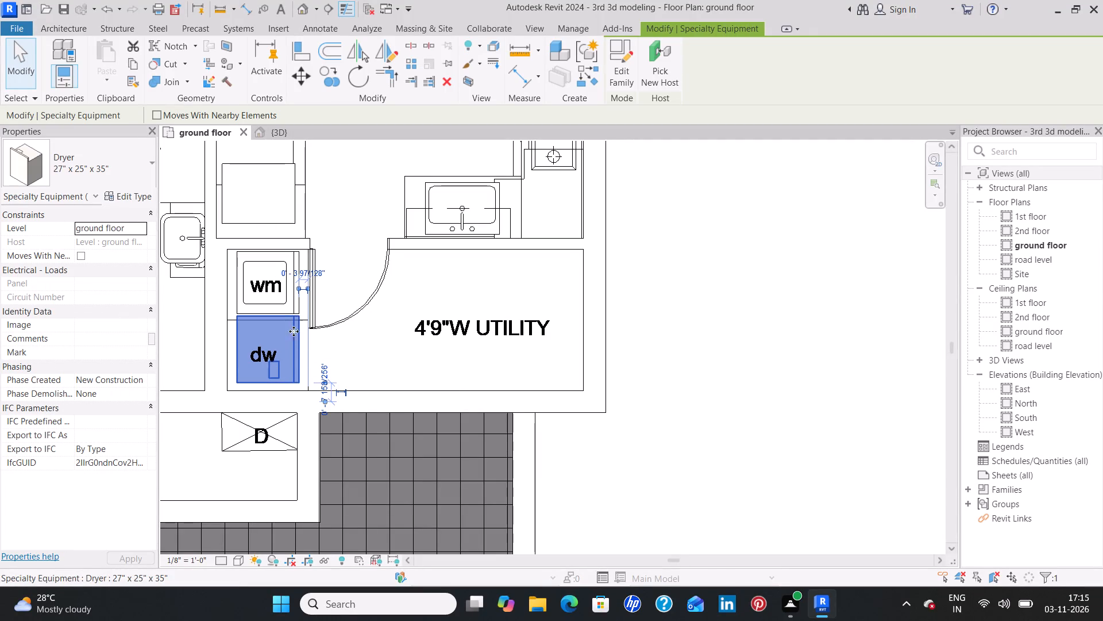
click(288, 302)
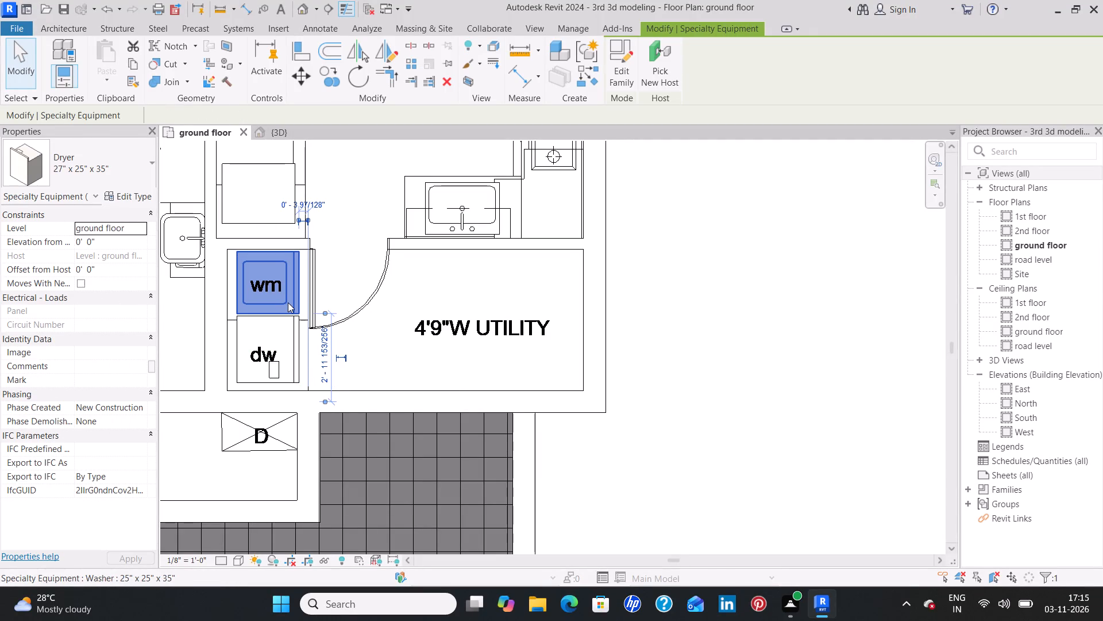
key(Down)
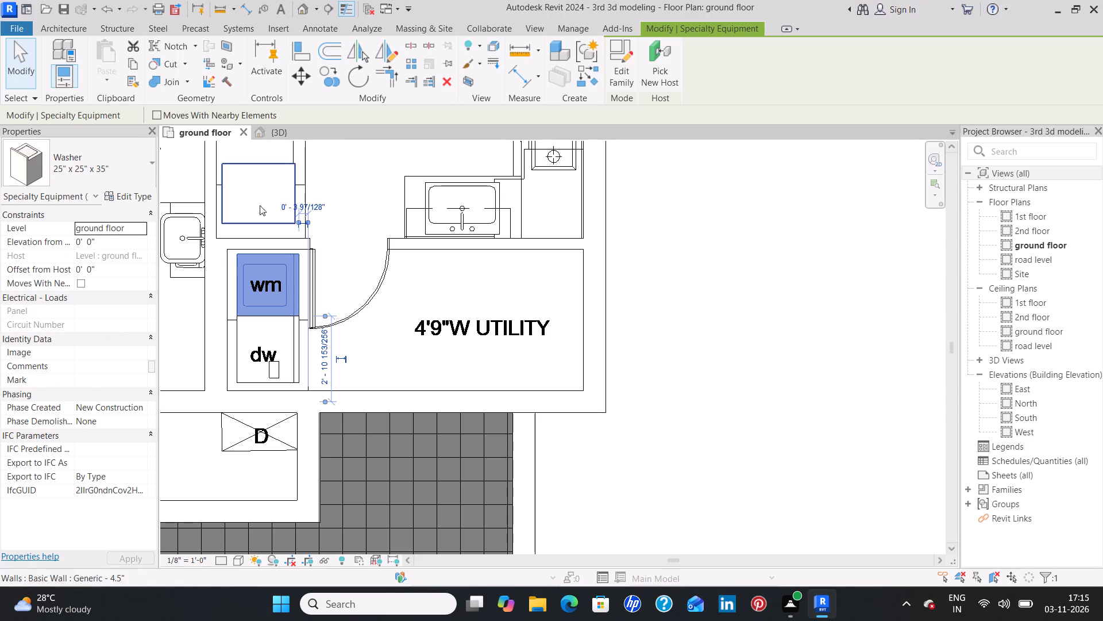
Nudge the dryer and the washer in unit 9's 4'9" W utility each three increments toward the toilet wall.
scroll(329, 167, down, 2)
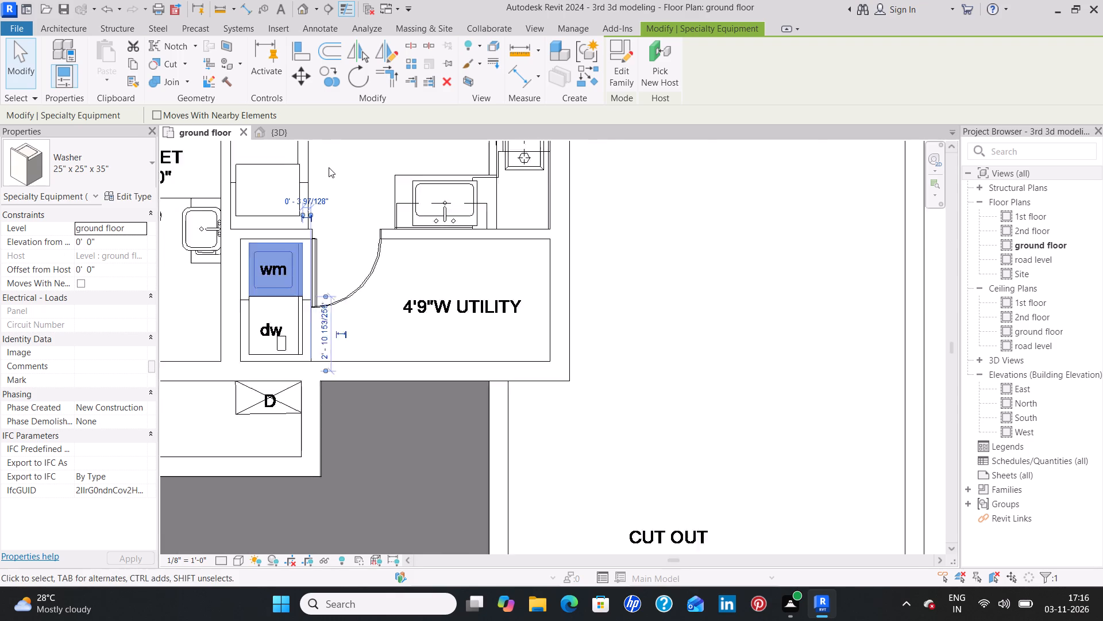
scroll(329, 167, down, 3)
middle_drag(334, 167, 306, 419)
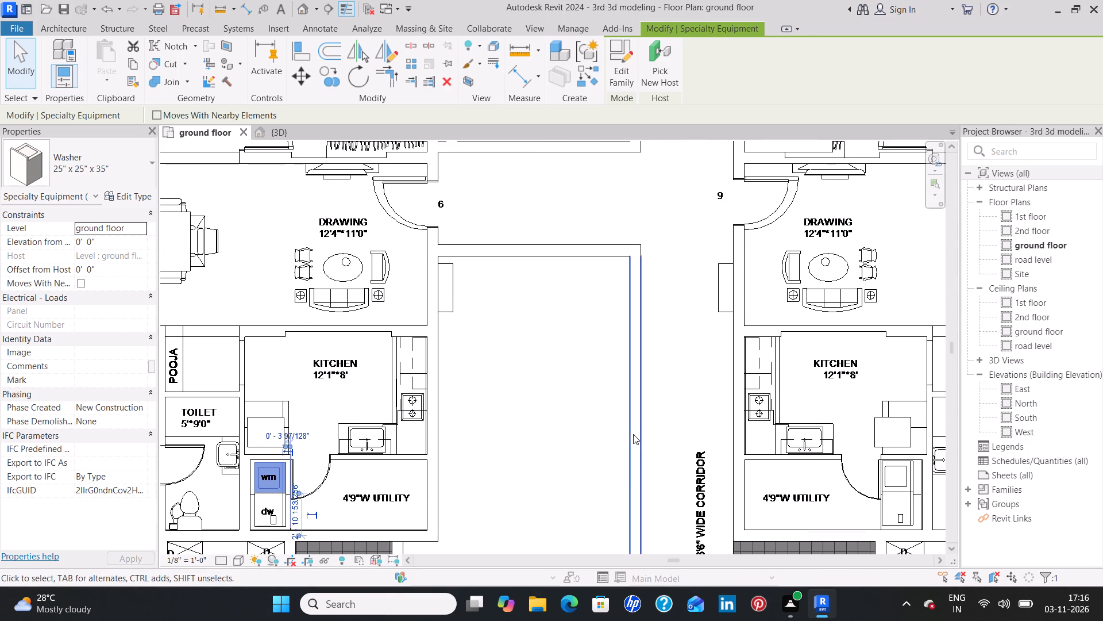
middle_drag(846, 426, 766, 435)
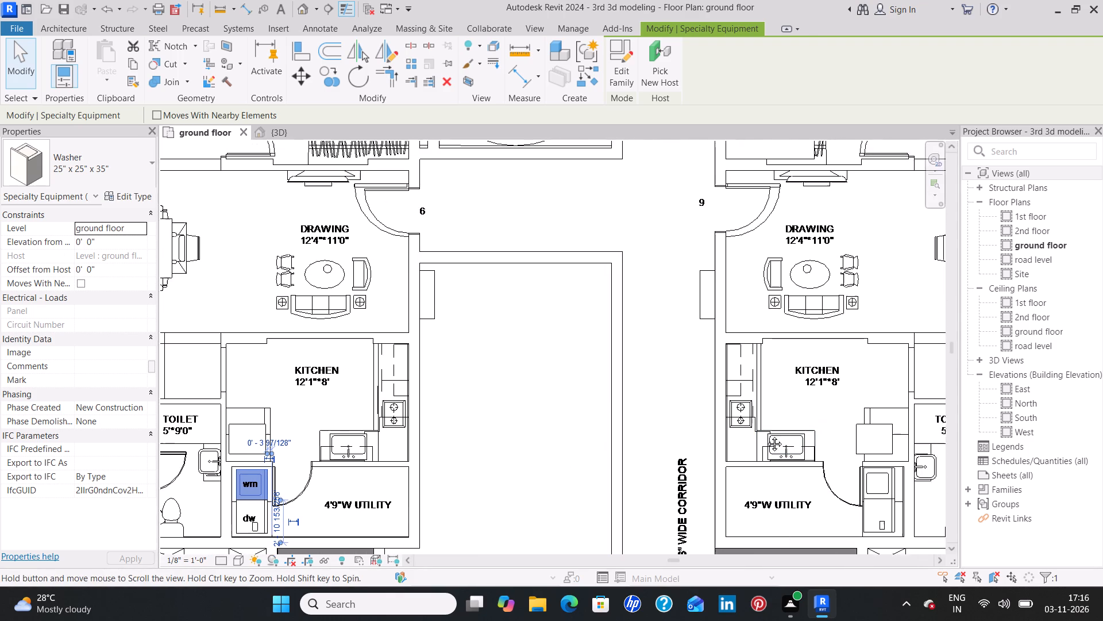
middle_drag(766, 435, 512, 434)
middle_drag(551, 458, 525, 392)
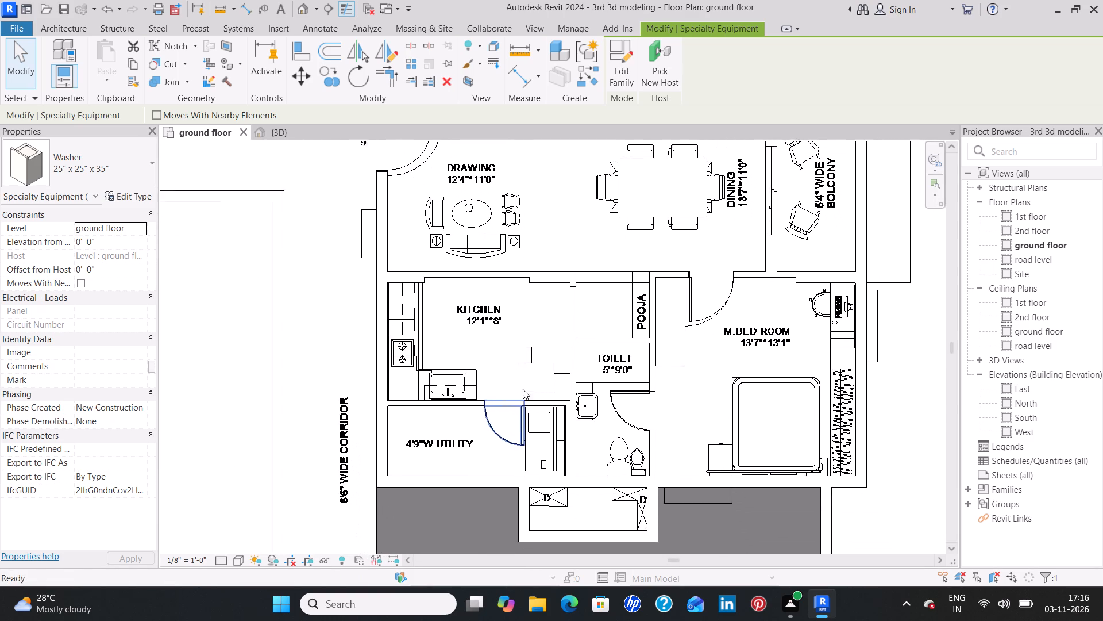
click(550, 453)
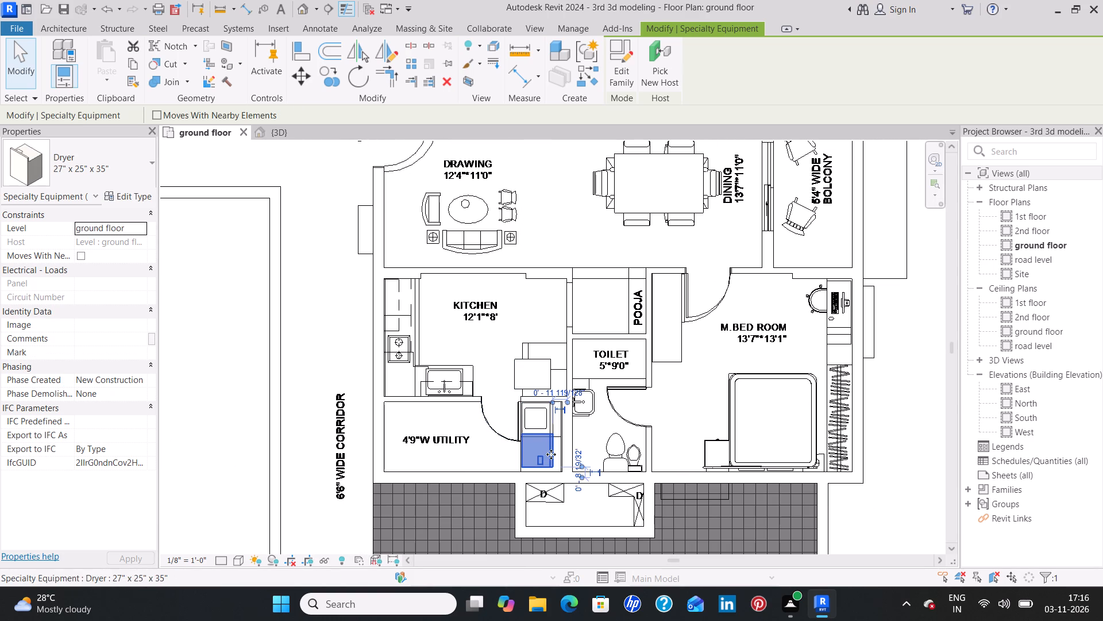
scroll(545, 459, up, 7)
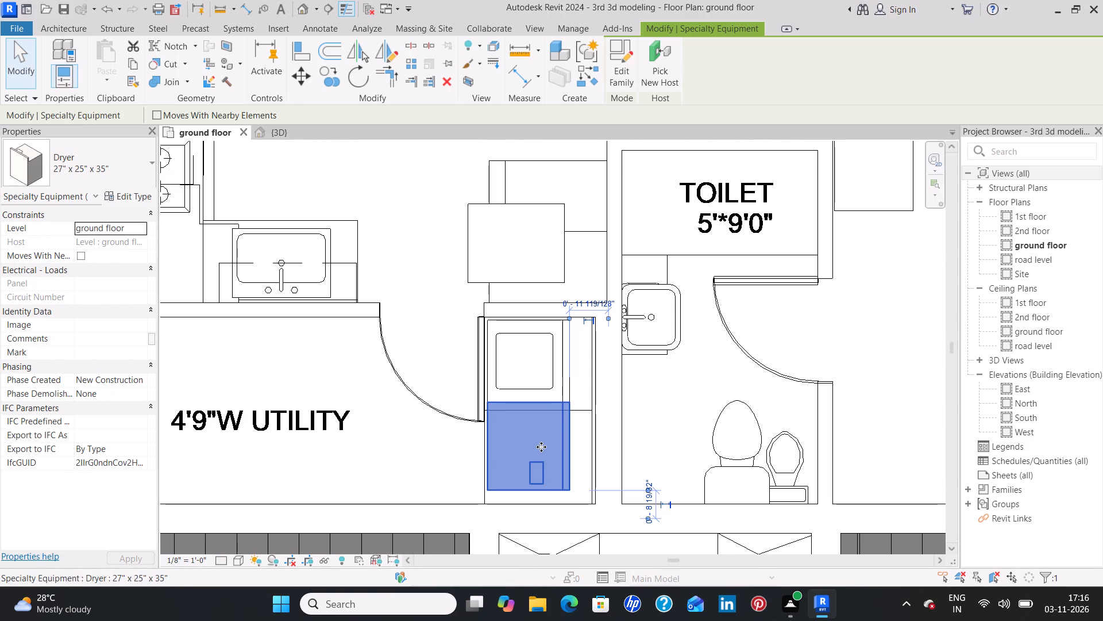
key(Right)
key(Right)
key(Right)
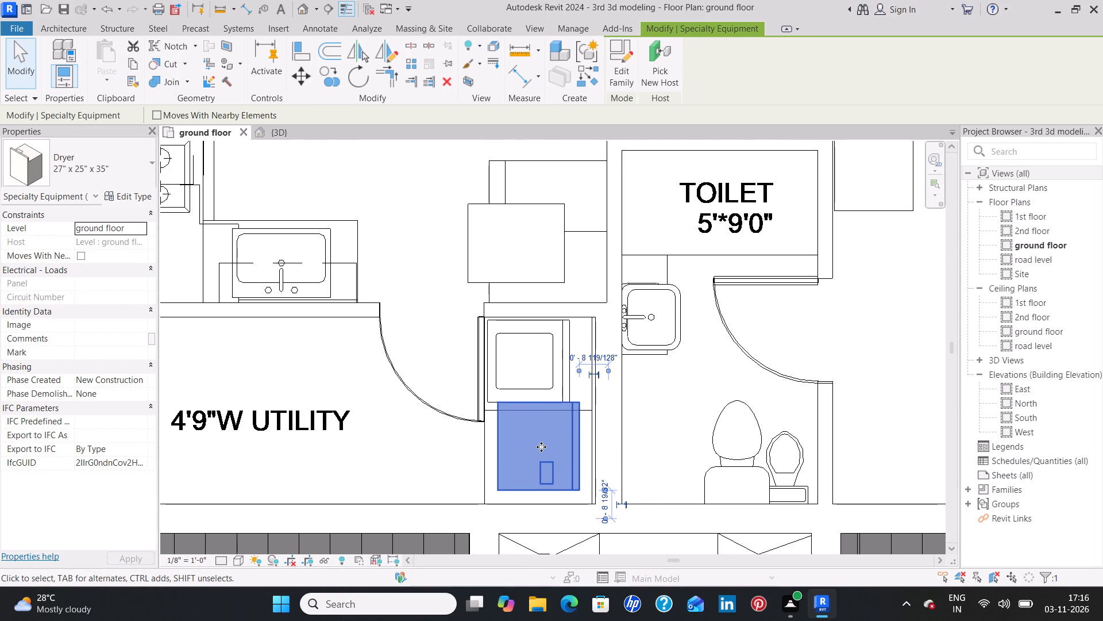
click(550, 386)
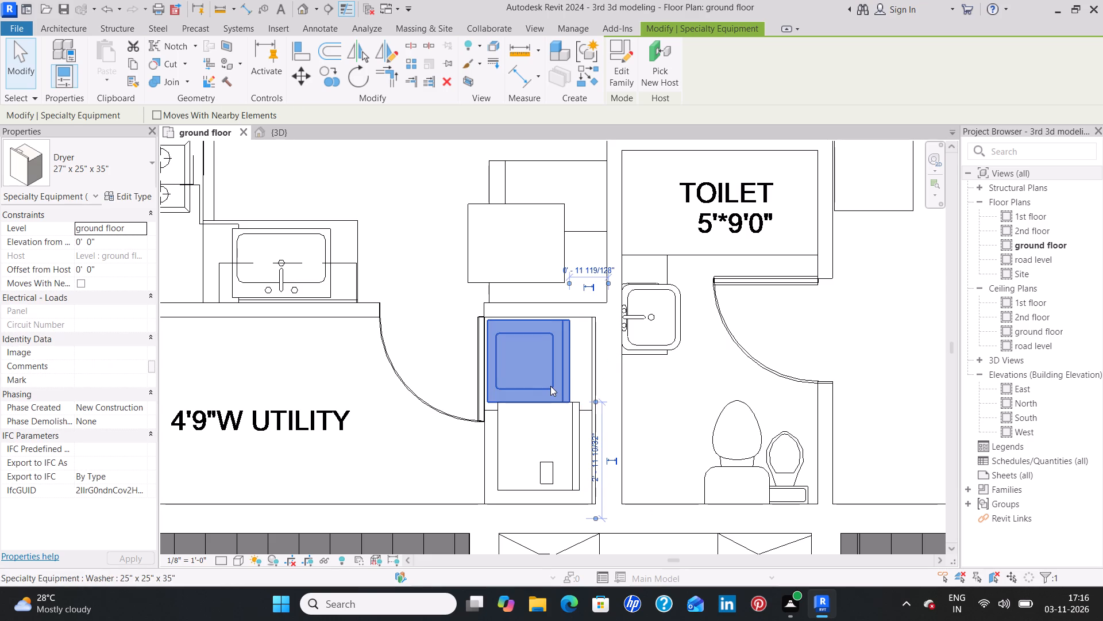
key(Right)
key(Right)
key(Right)
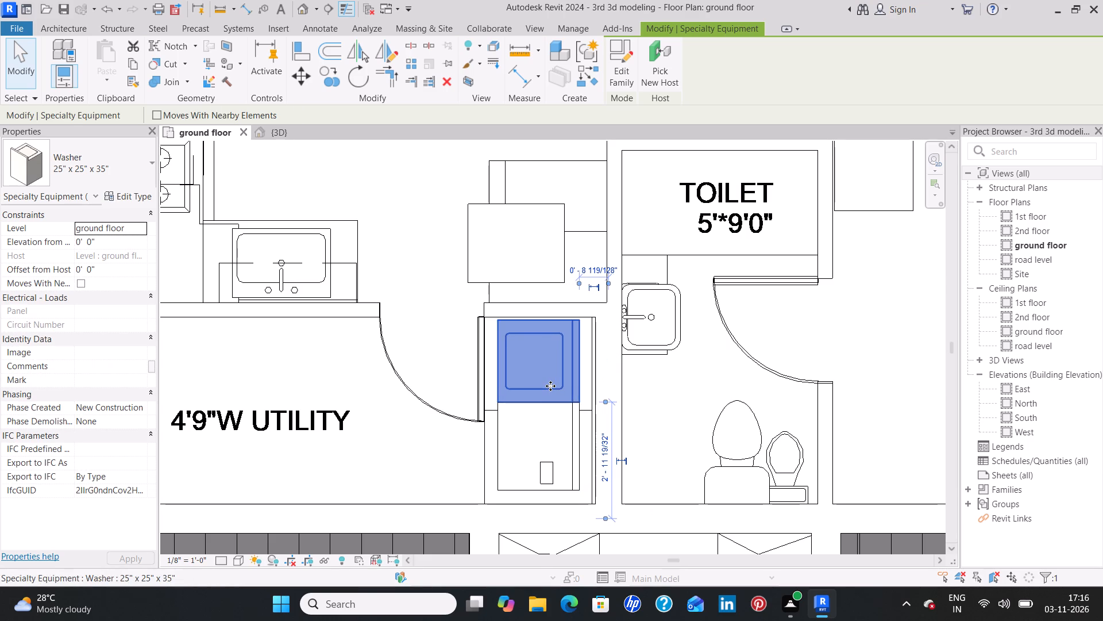
Nudge the refrigerator in unit 9's 12'1"*8' kitchen nine increments toward the toilet wall and two increments down toward the utility.
click(533, 279)
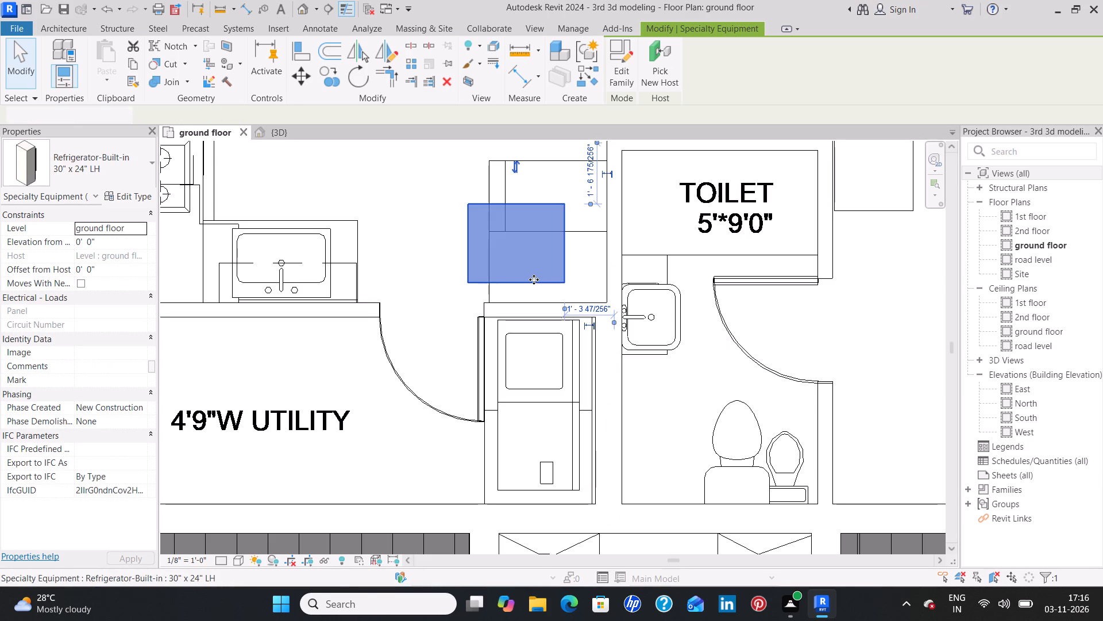
key(Right)
key(Right)
key(Right)
key(Right)
key(Right)
key(Right)
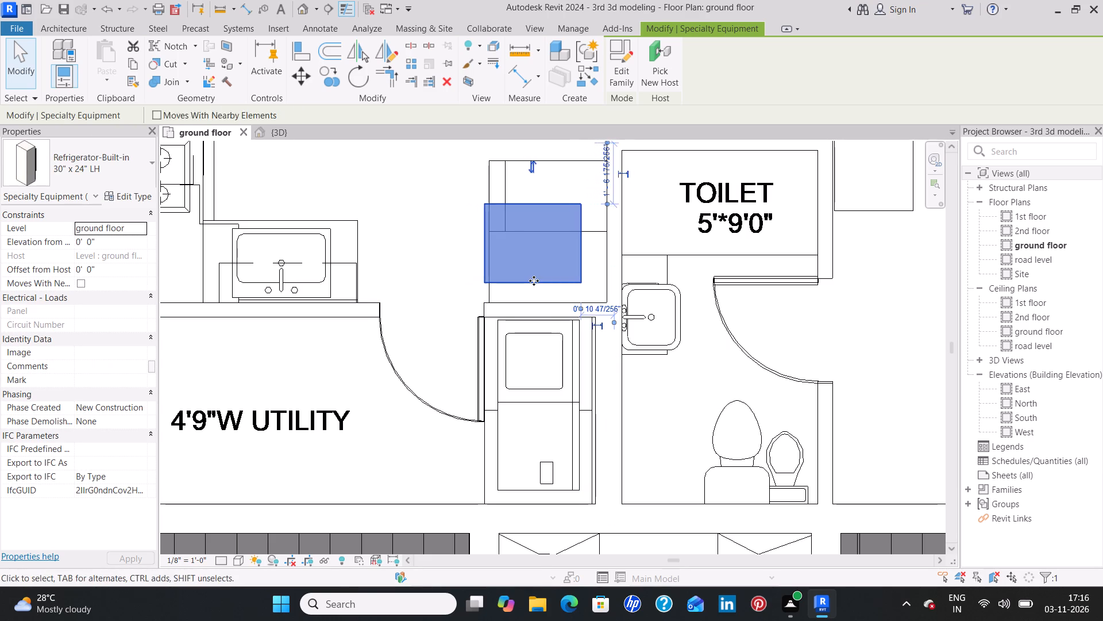
key(Right)
key(Right)
key(Right)
key(Down)
key(Down)
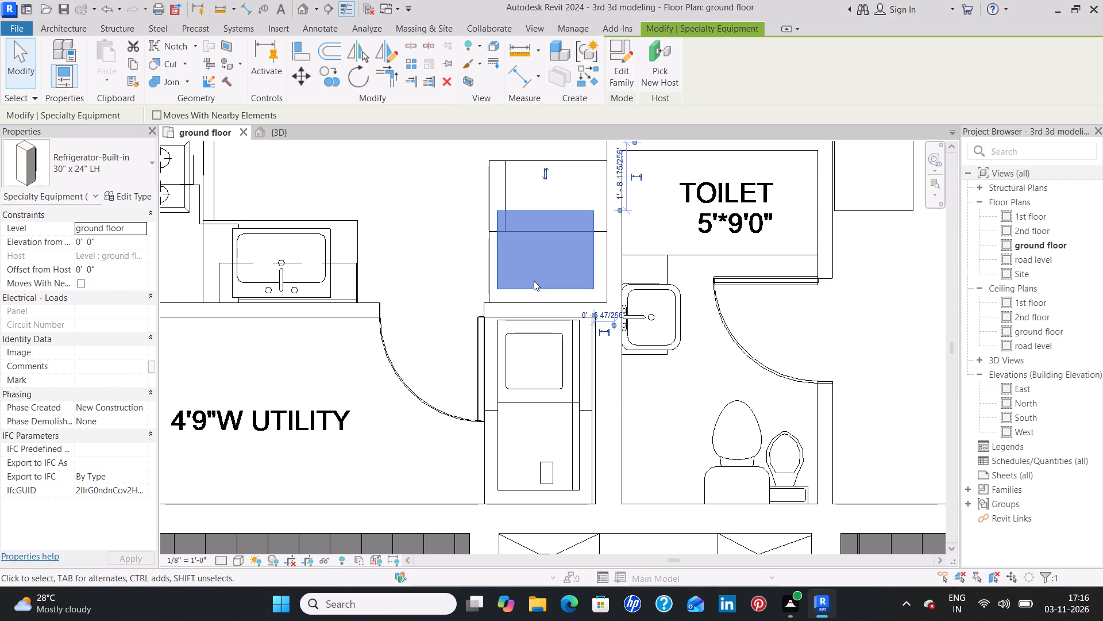
Move the dryer across the 4'9" W utility beside the 6'*8'6" toilet to the corridor-side end, about 9'-7" from the toilet-side wall reference.
click(442, 260)
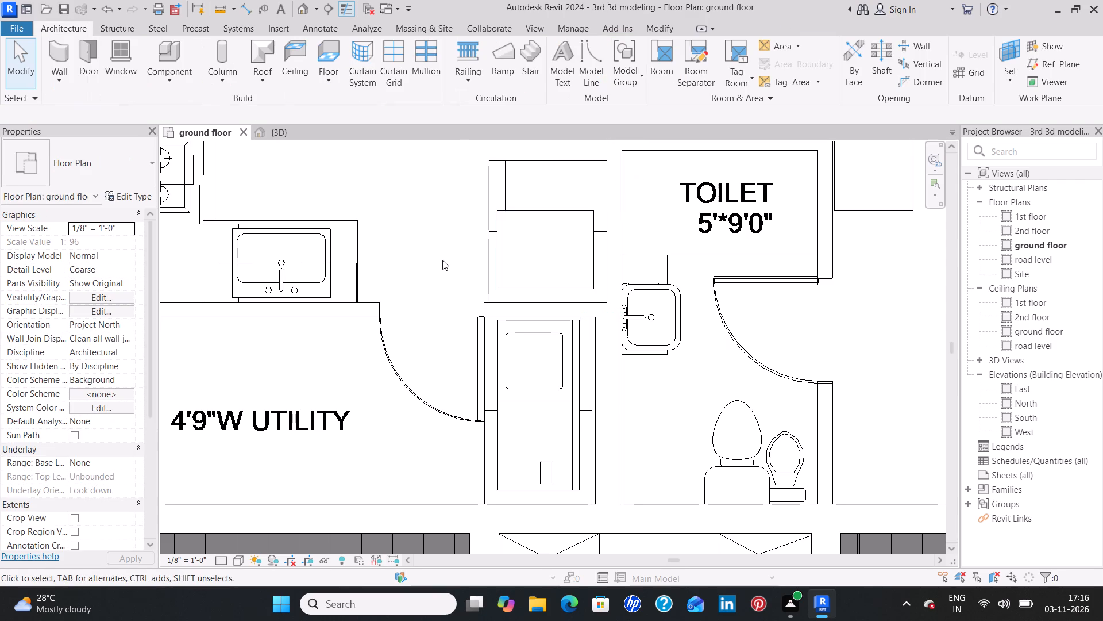
scroll(446, 263, down, 5)
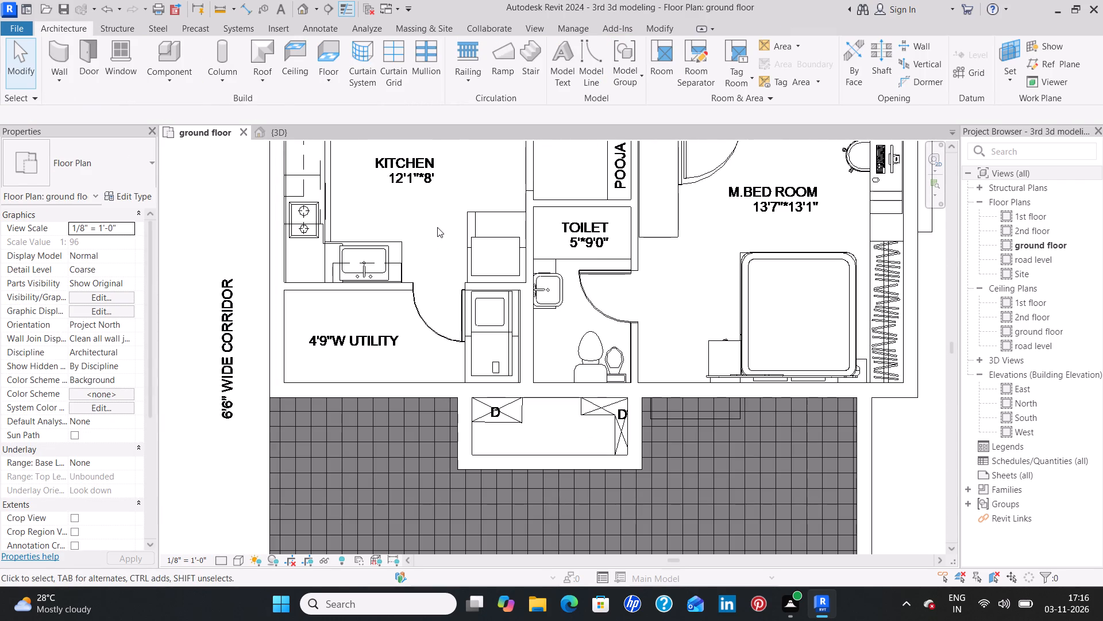
middle_drag(437, 227, 454, 388)
scroll(459, 375, down, 6)
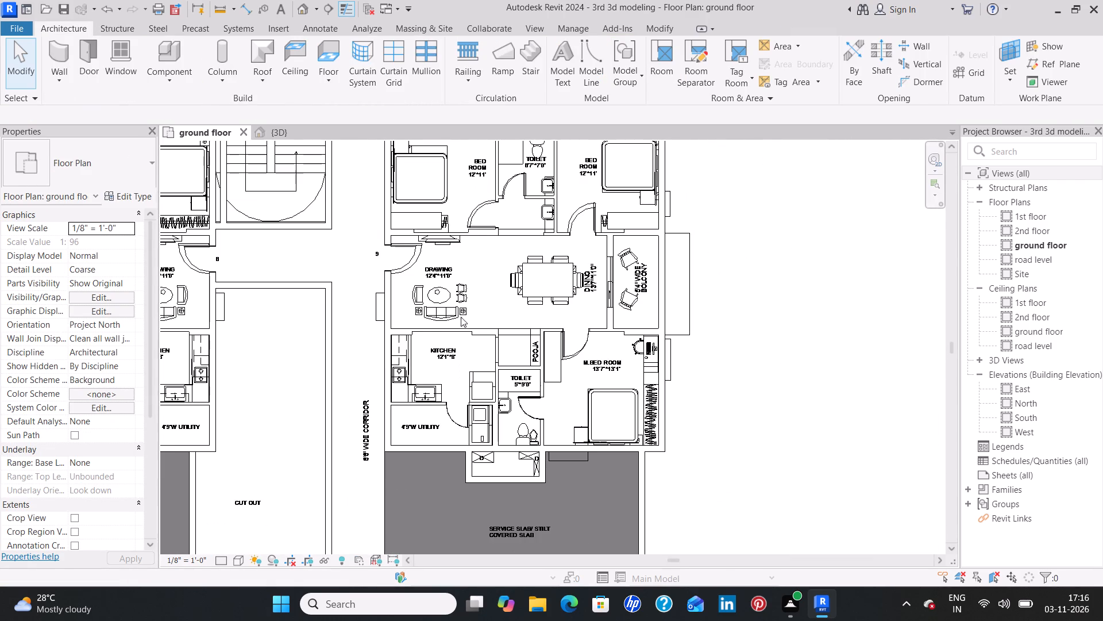
middle_drag(470, 259, 469, 408)
scroll(469, 408, down, 3)
middle_drag(466, 253, 442, 410)
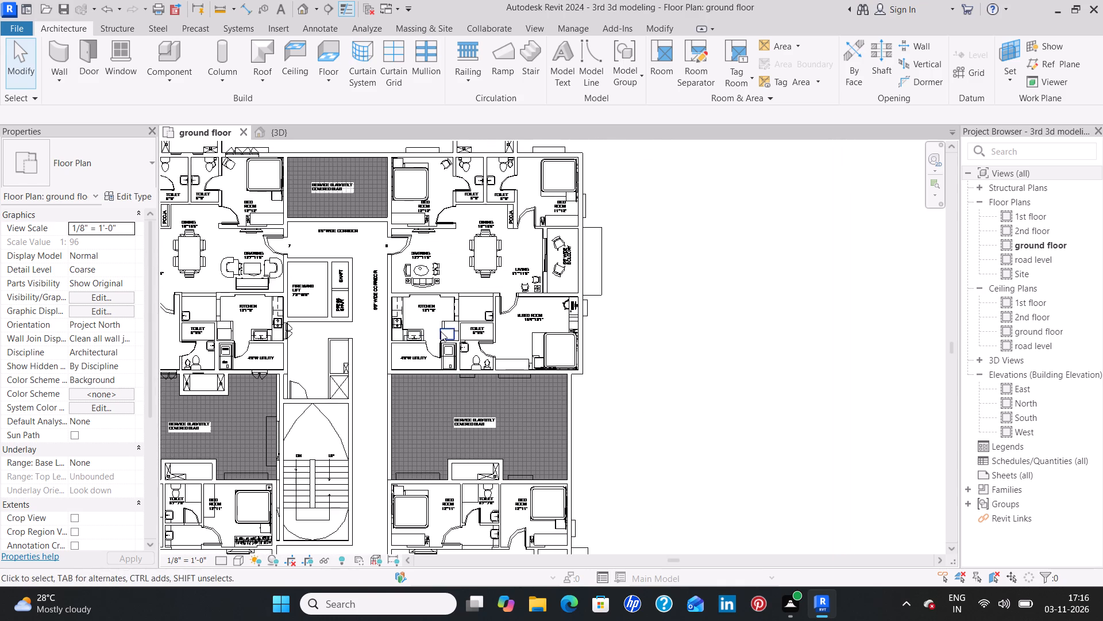
scroll(441, 331, up, 8)
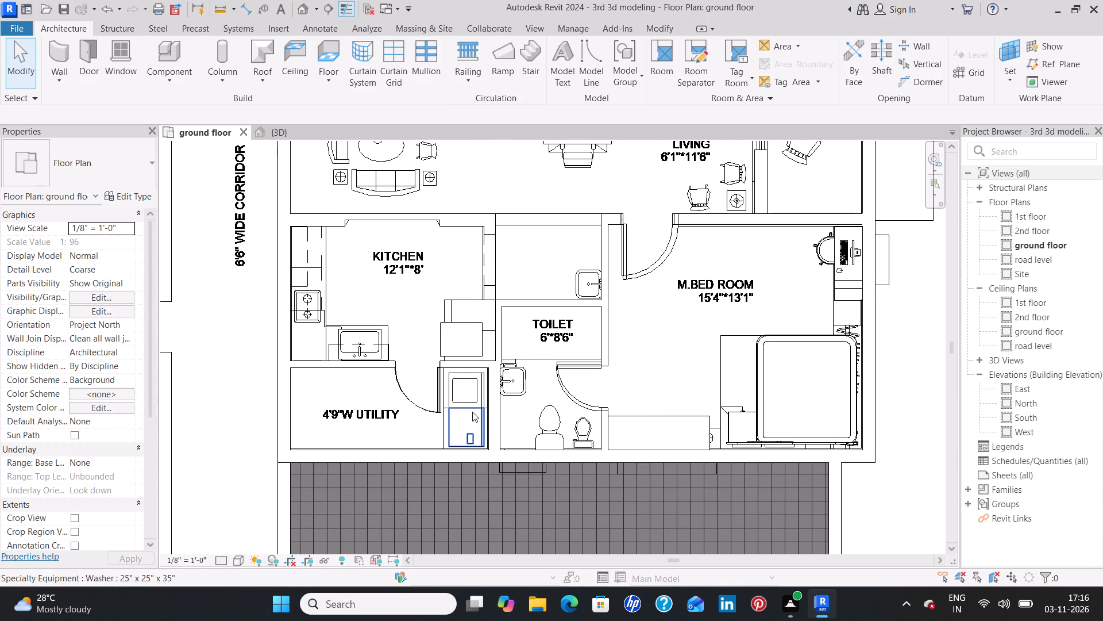
scroll(472, 412, up, 6)
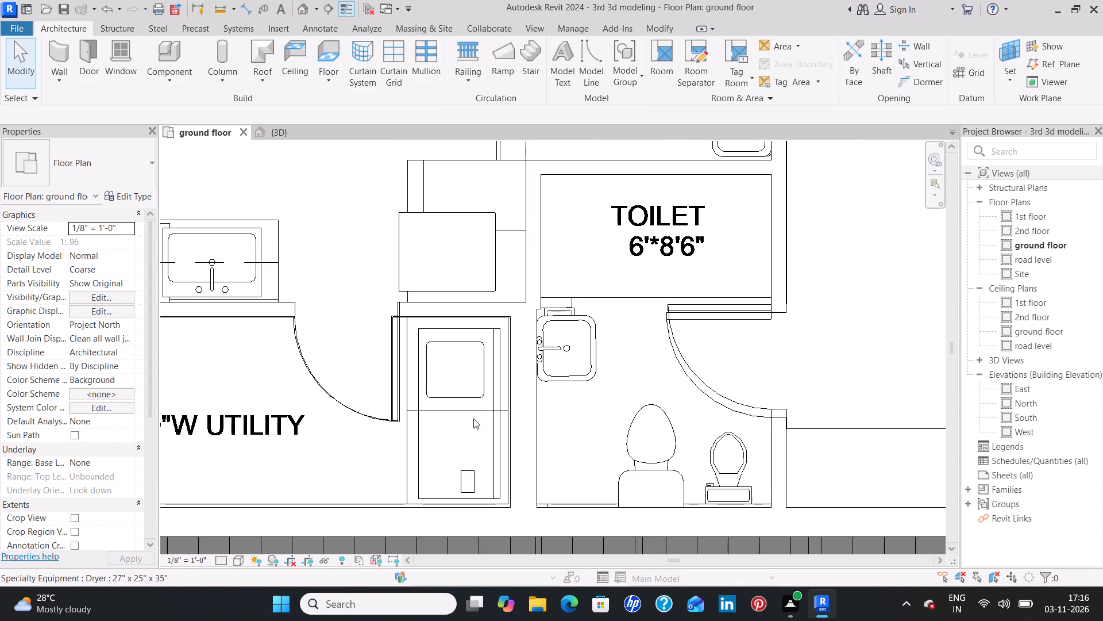
middle_drag(473, 419, 483, 350)
scroll(449, 367, down, 3)
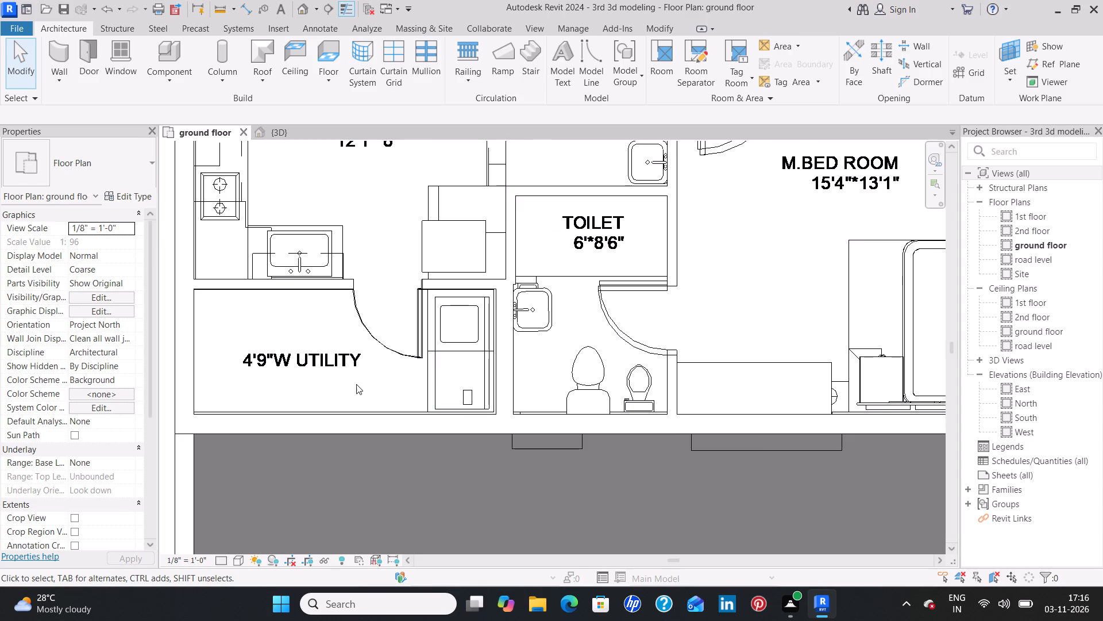
middle_drag(360, 381, 413, 369)
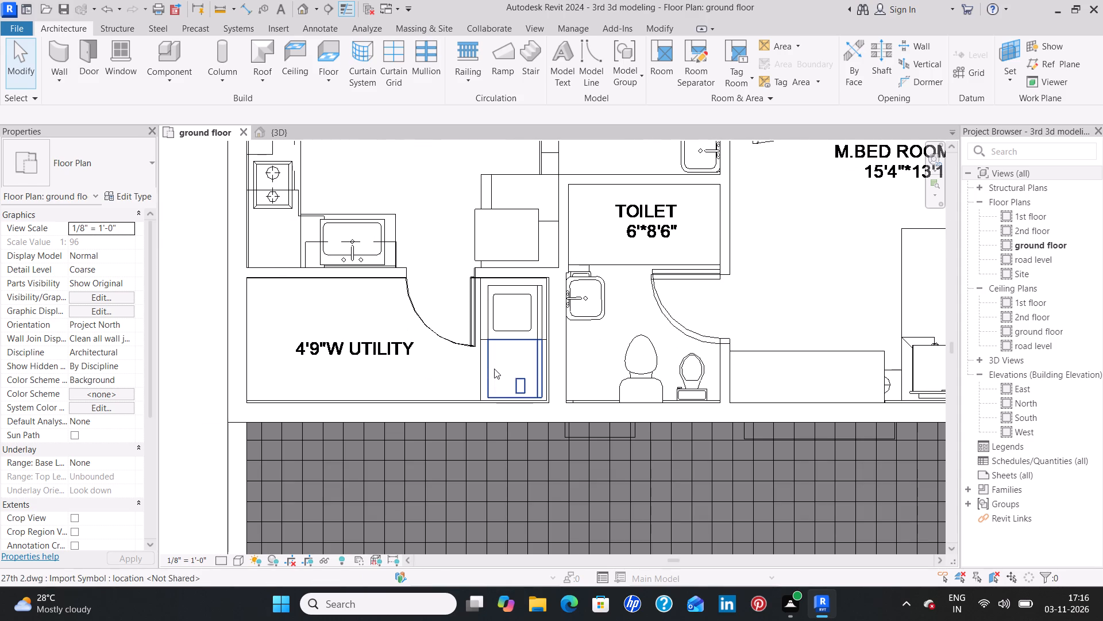
click(494, 369)
key(Left)
key(Left)
key(Left)
key(Left)
key(Left)
key(Left)
key(Left)
key(Left)
key(Left)
key(Left)
key(Left)
key(Left)
key(Left)
key(Left)
key(Left)
key(Left)
key(Left)
key(Left)
key(Left)
key(Left)
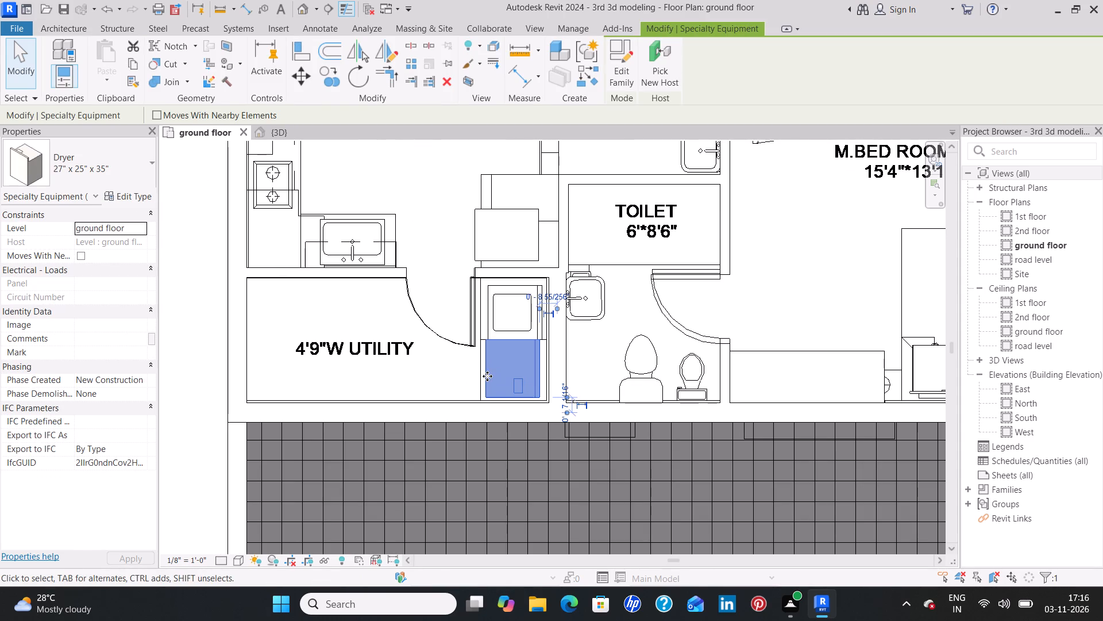
key(Left)
key(Left)
key(Left)
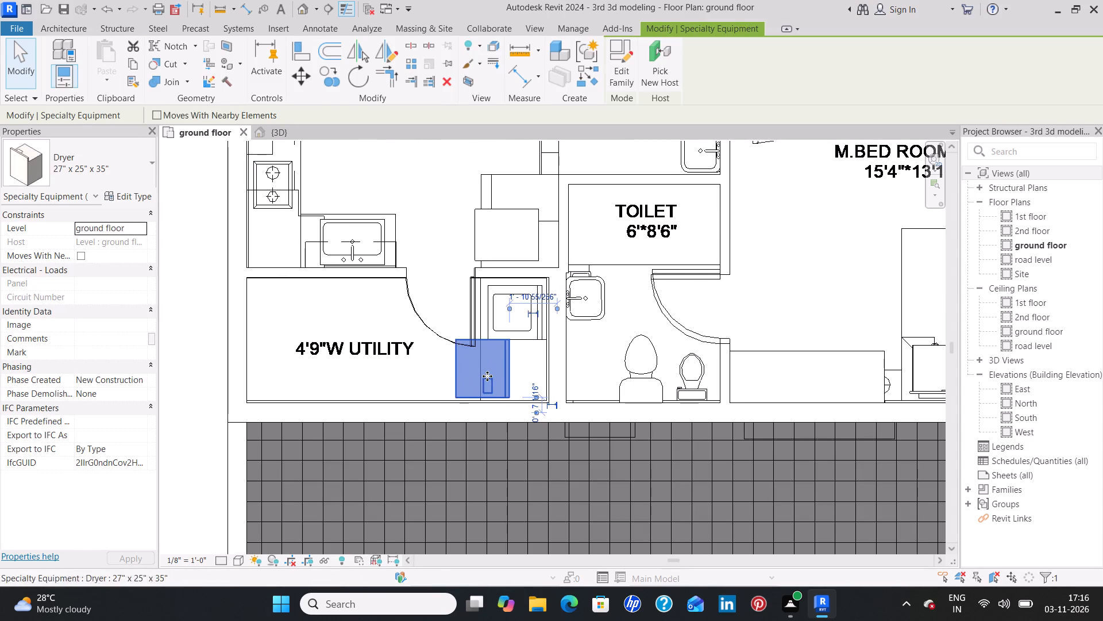
key(Left)
key(Left)
key(Left)
key(Left)
key(Left)
key(Left)
key(Left)
key(Left)
key(Left)
key(Left)
key(Left)
key(Left)
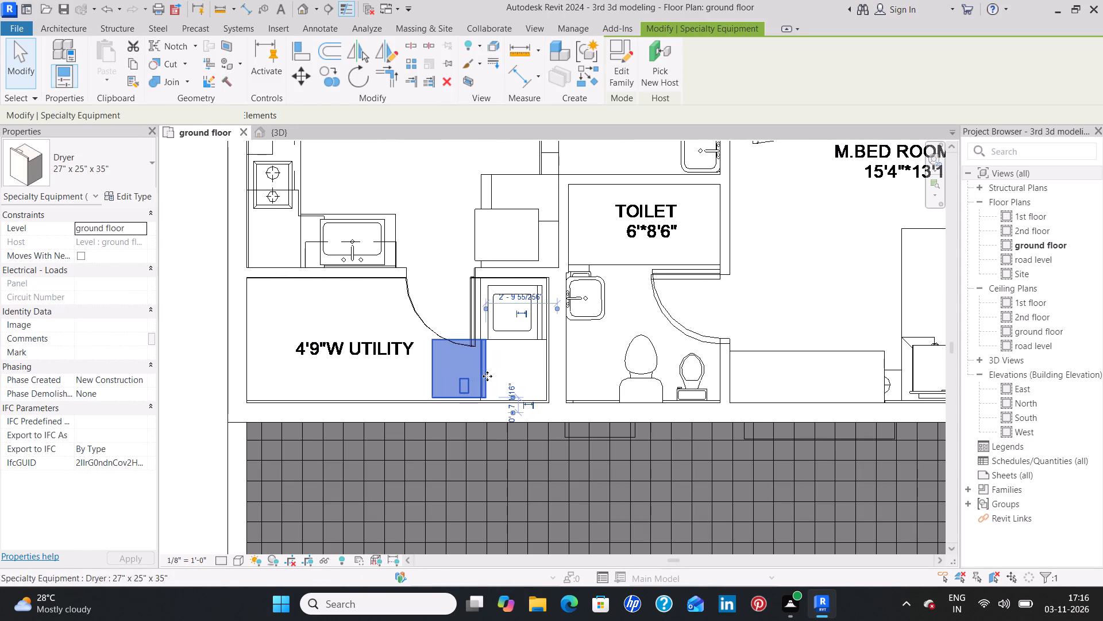
key(Left)
key(Left)
key(Left)
key(Left)
key(Left)
key(Left)
key(Left)
key(Left)
key(Left)
key(Left)
key(Left)
key(Left)
key(Left)
key(Left)
key(Left)
key(Left)
key(Left)
key(Left)
key(Left)
key(Left)
key(Left)
key(Left)
key(Left)
key(Left)
key(Left)
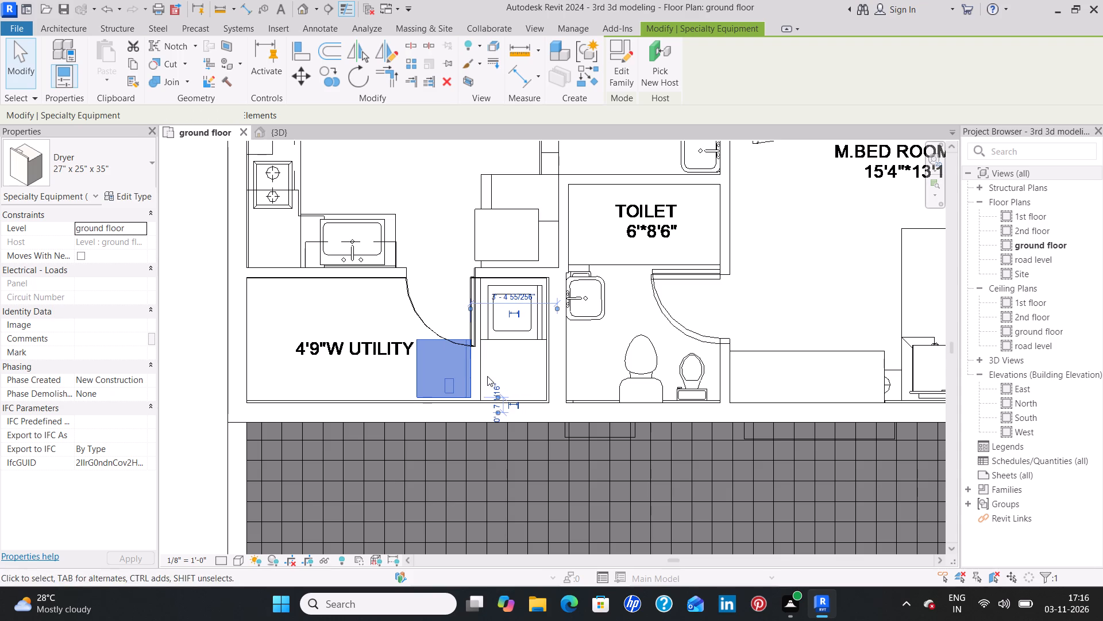
key(Left)
key(Left)
key(Left)
key(Left)
key(Left)
key(Left)
key(Left)
key(Left)
key(Left)
key(Left)
key(Left)
key(Left)
key(Left)
key(Left)
key(Left)
key(Left)
key(Left)
key(Left)
key(Left)
key(Left)
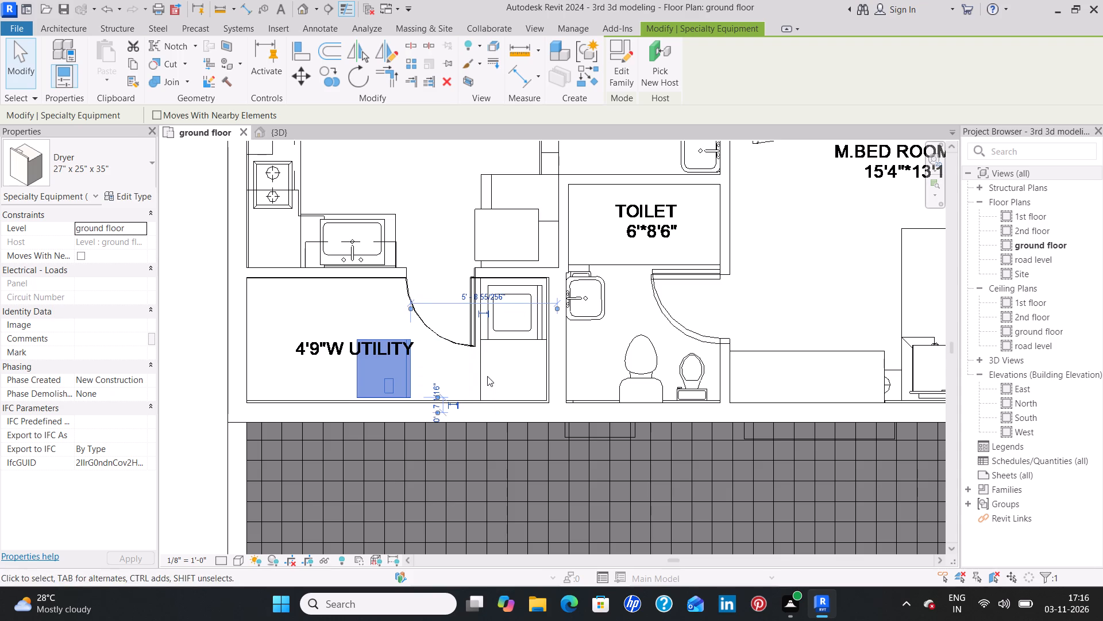
key(Left)
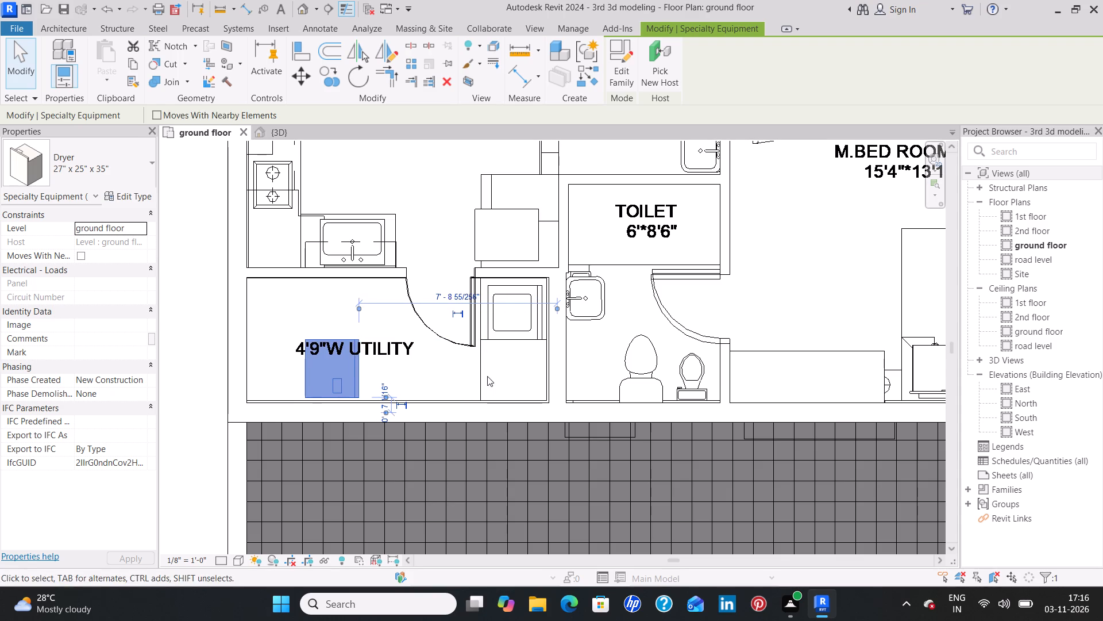
key(Left)
key(Left)
key(Left)
key(Left)
key(Left)
key(Left)
key(Left)
key(Left)
key(Left)
key(Left)
key(Left)
key(Left)
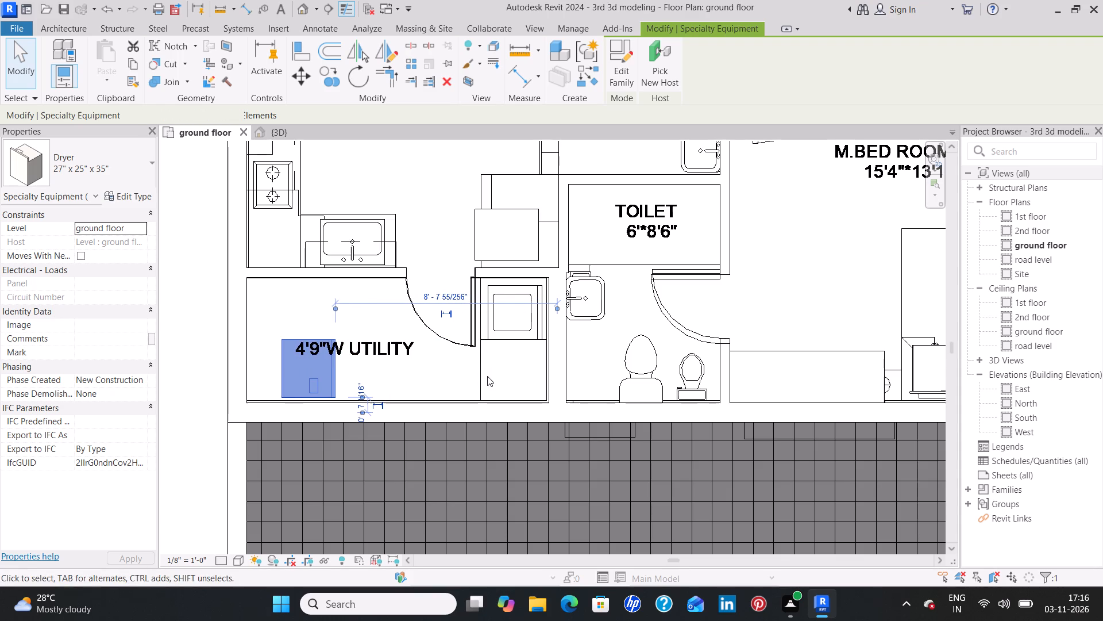
key(Left)
key(Left)
key(Left)
key(Left)
key(Left)
key(Left)
key(Left)
key(Left)
key(Left)
key(Left)
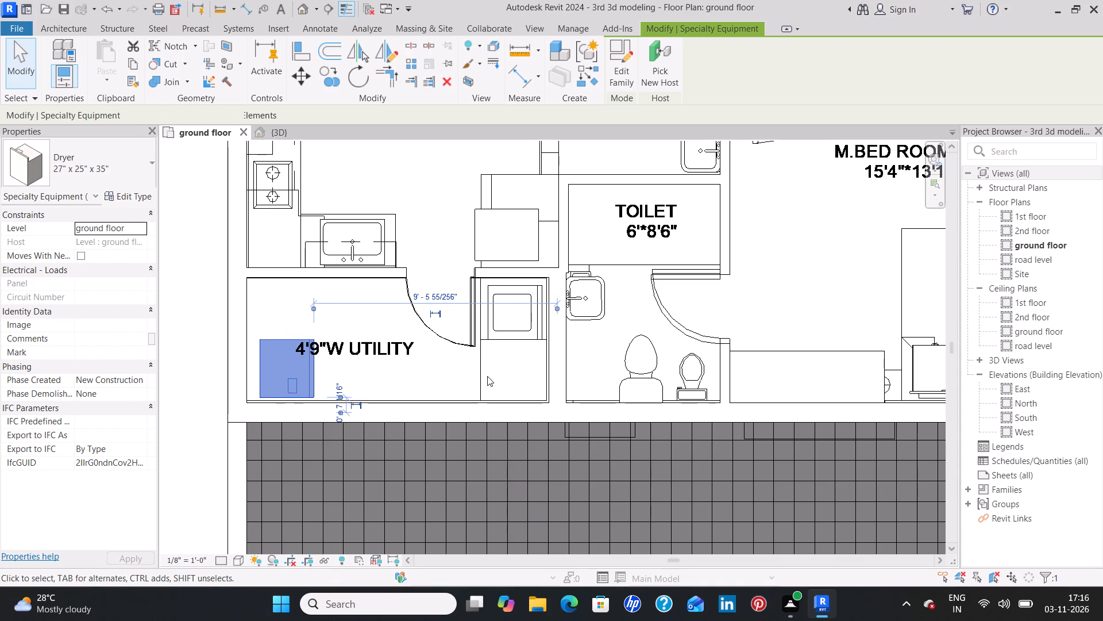
key(Left)
key(Left)
key(Down)
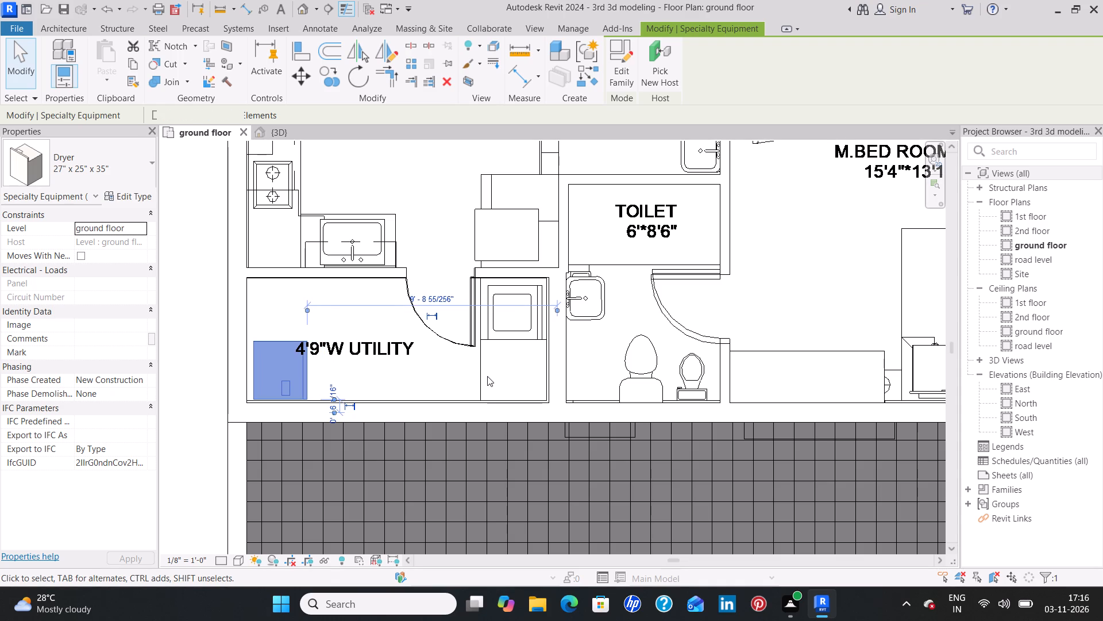
key(Up)
key(Right)
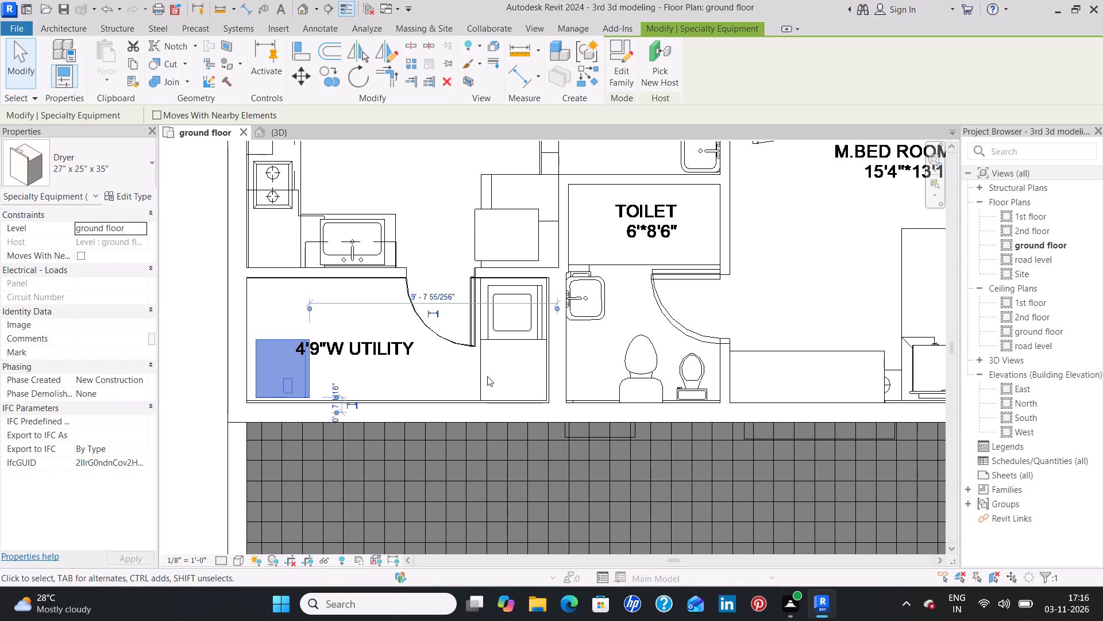
Move the washer across unit 8's 4'9" W utility to the corridor-side end above the dryer, about 9'-7" from the toilet-side wall reference.
click(514, 324)
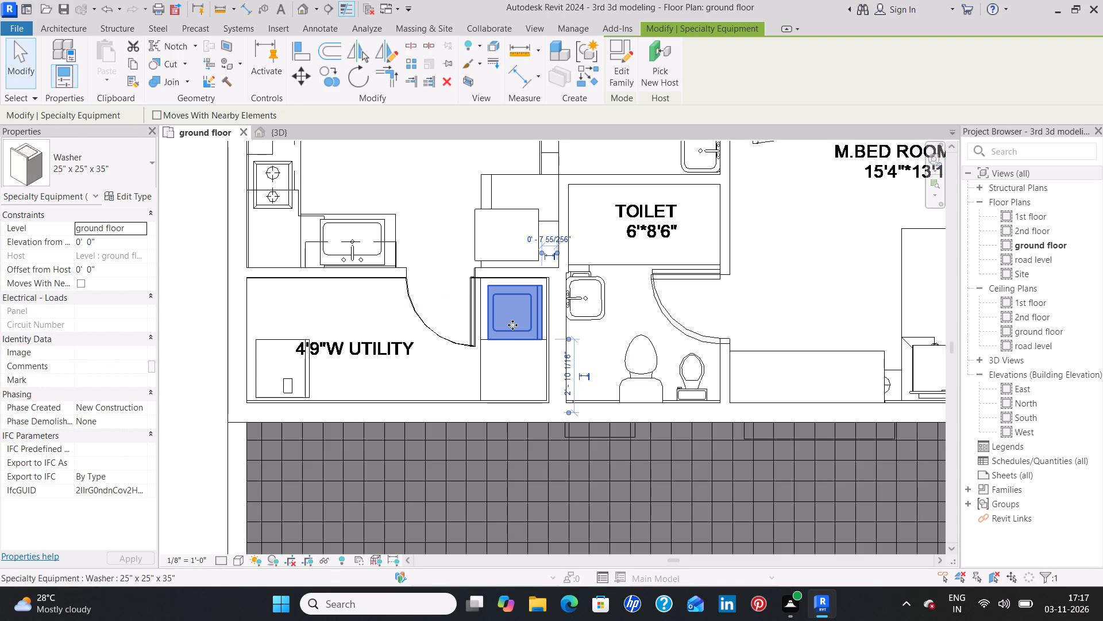
key(Left)
key(Left)
key(Left)
key(Left)
key(Left)
key(Left)
key(Left)
key(Left)
key(Left)
key(Left)
key(Left)
key(Left)
key(Left)
key(Left)
key(Left)
key(Left)
key(Left)
key(Left)
key(Left)
key(Left)
key(Left)
key(Left)
key(Left)
key(Left)
key(Left)
key(Left)
key(Left)
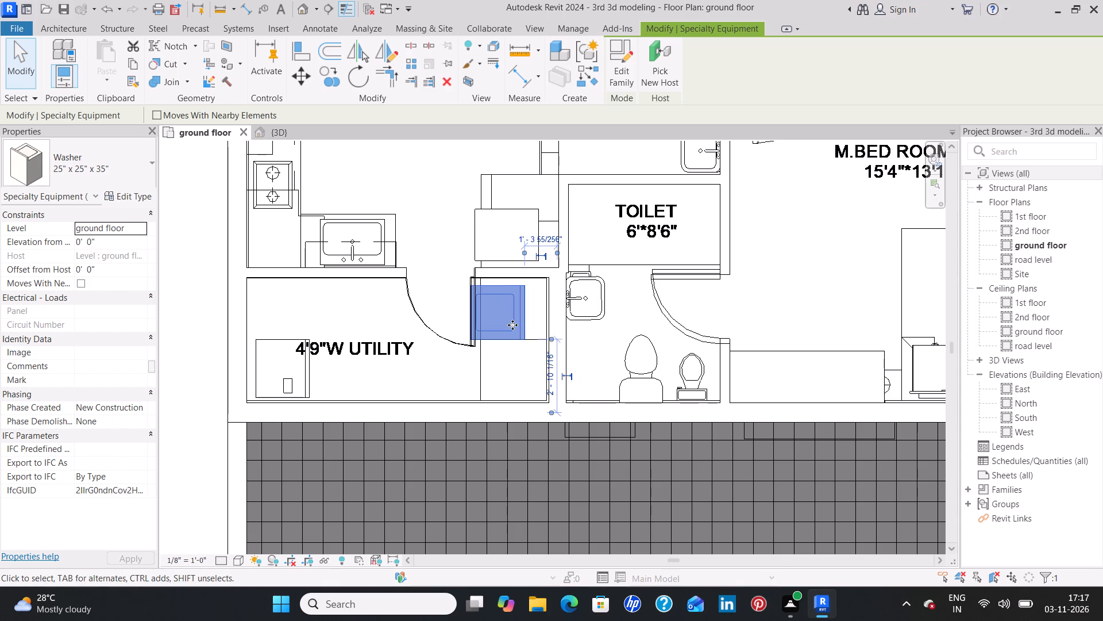
key(Left)
key(Left)
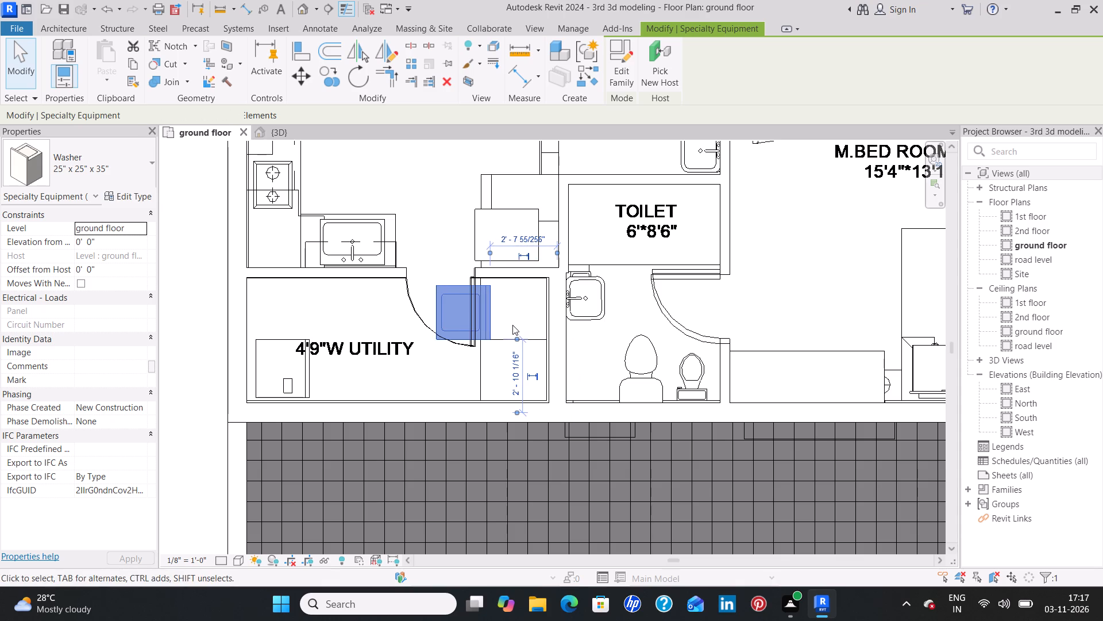
key(Left)
key(Left)
key(Left)
key(Left)
key(Left)
key(Left)
key(Left)
key(Left)
key(Left)
key(Left)
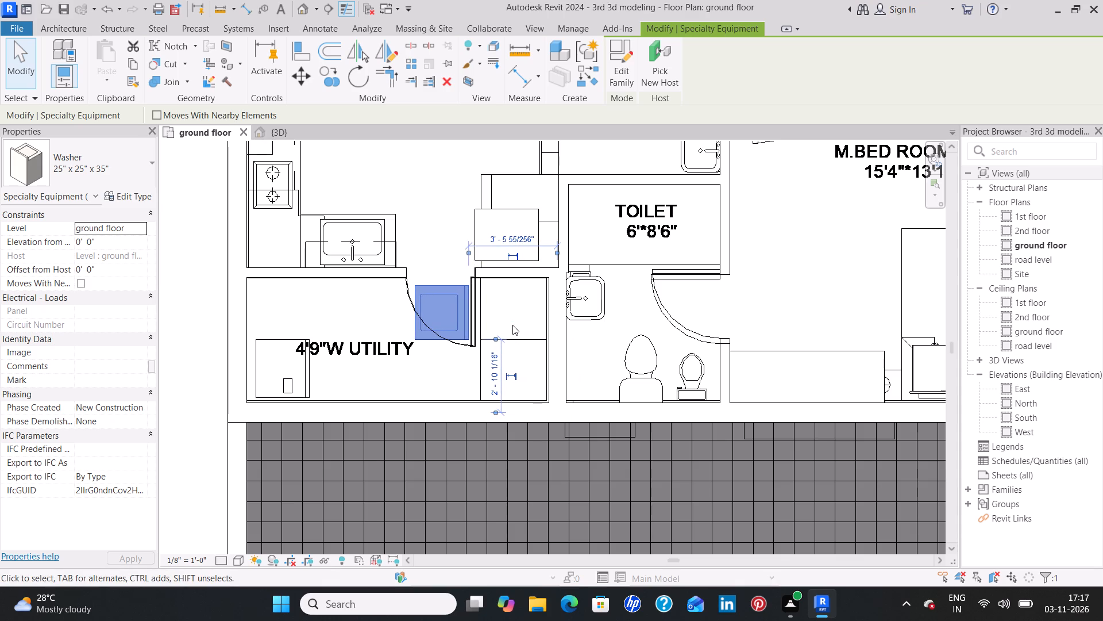
key(Left)
key(Left)
key(Left)
key(Left)
key(Left)
key(Left)
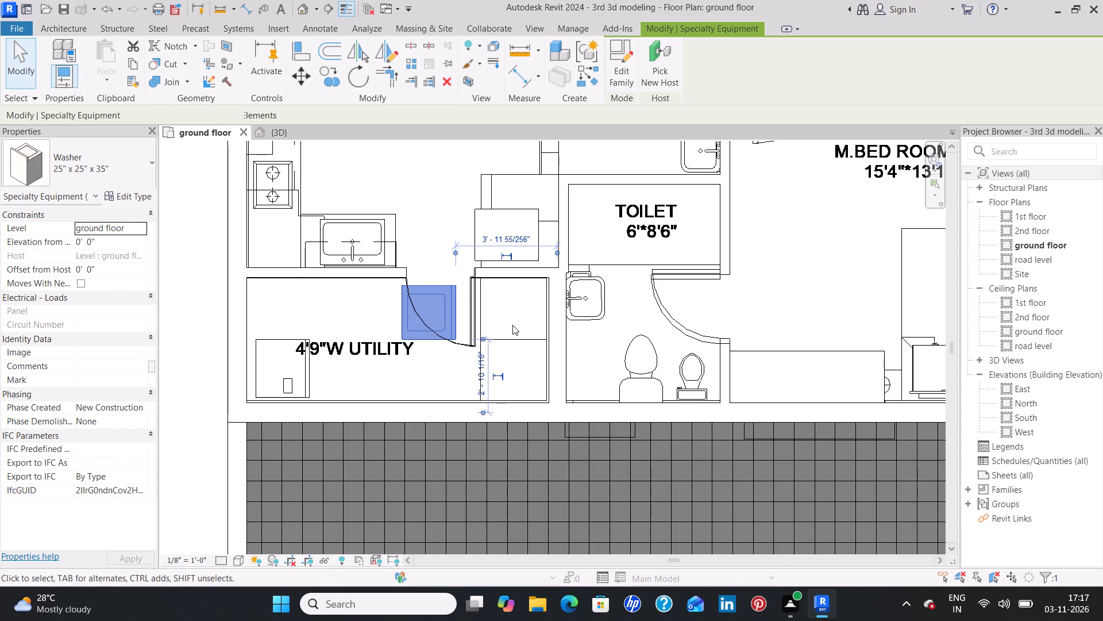
key(Left)
key(Left)
key(Left)
key(Left)
key(Left)
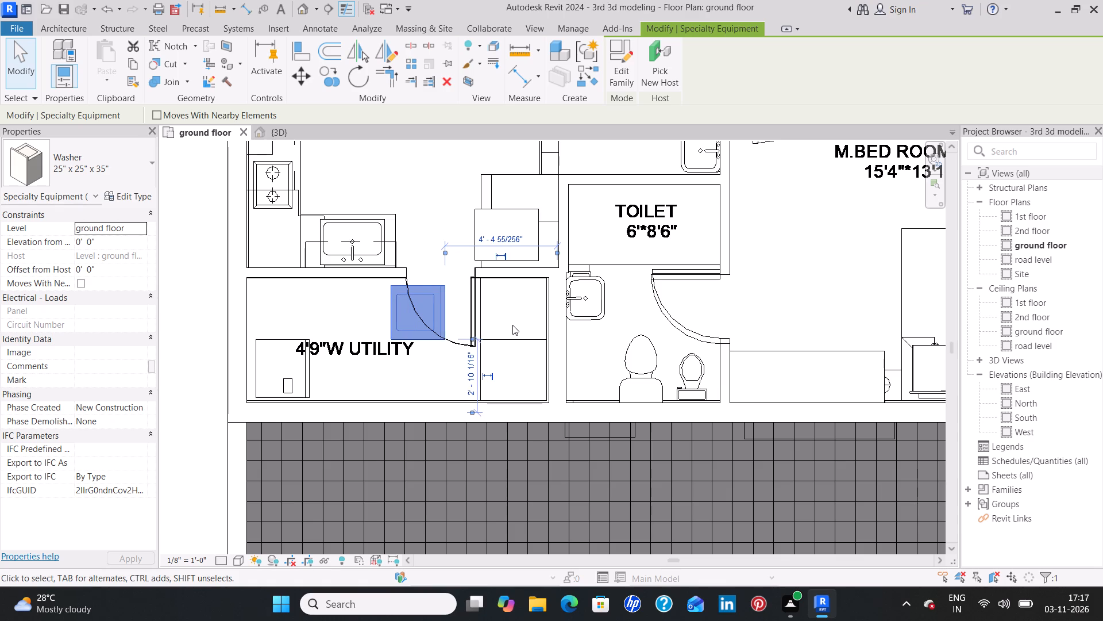
key(Left)
key(Left)
key(Left)
key(Left)
key(Left)
key(Left)
key(Left)
key(Left)
key(Left)
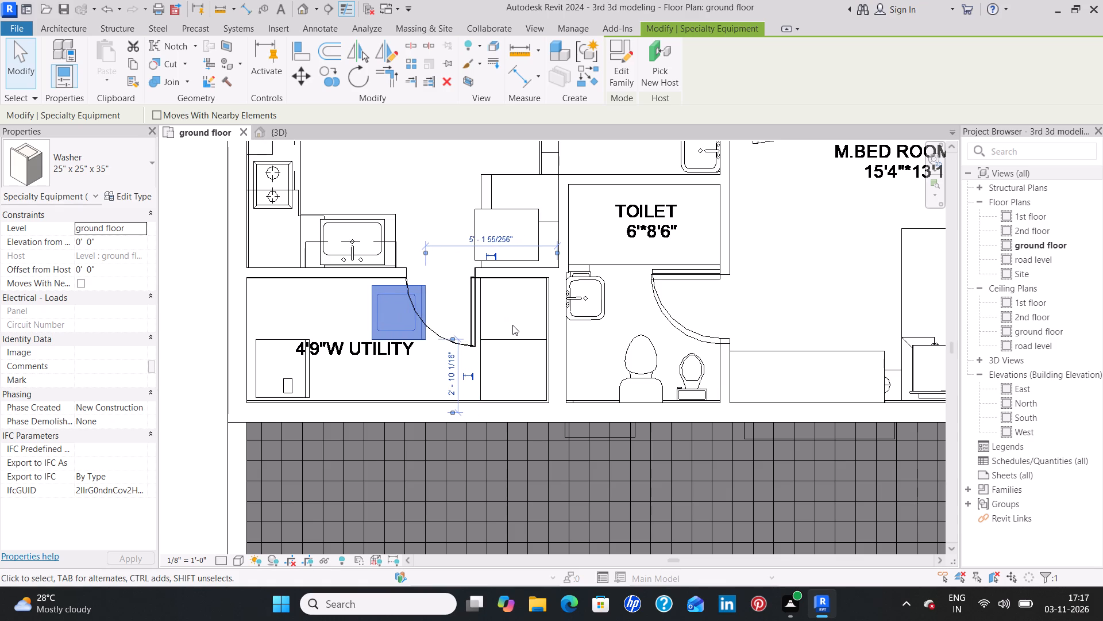
key(Left)
key(Left)
key(Left)
key(Left)
key(Left)
key(Left)
key(Left)
key(Left)
key(Left)
key(Left)
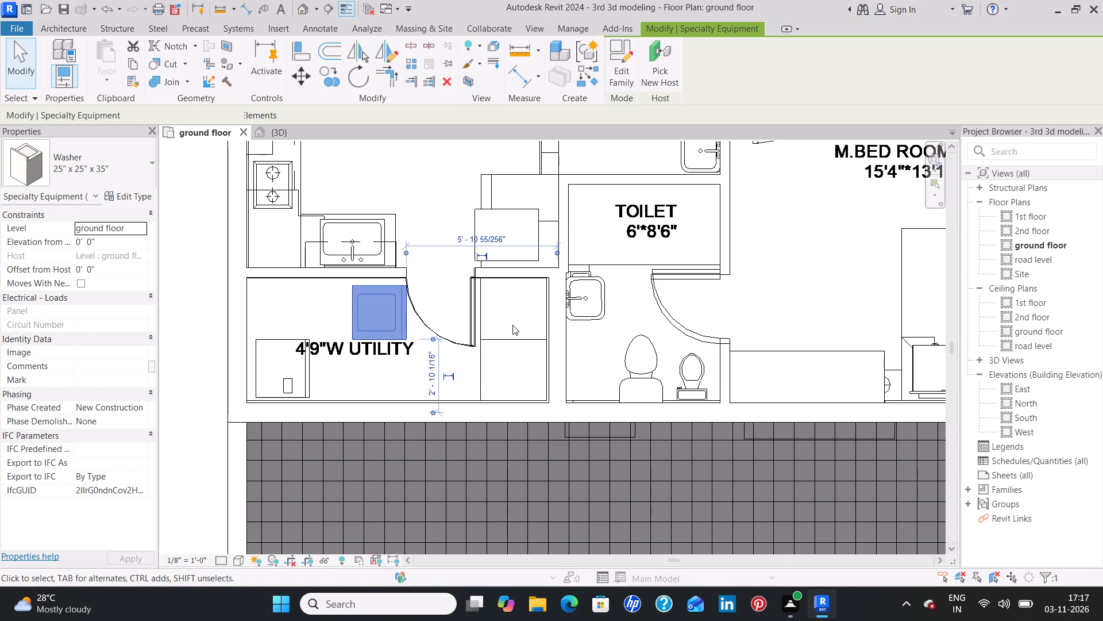
key(Left)
key(Left)
key(Left)
key(Left)
key(Left)
key(Left)
key(Left)
key(Left)
key(Left)
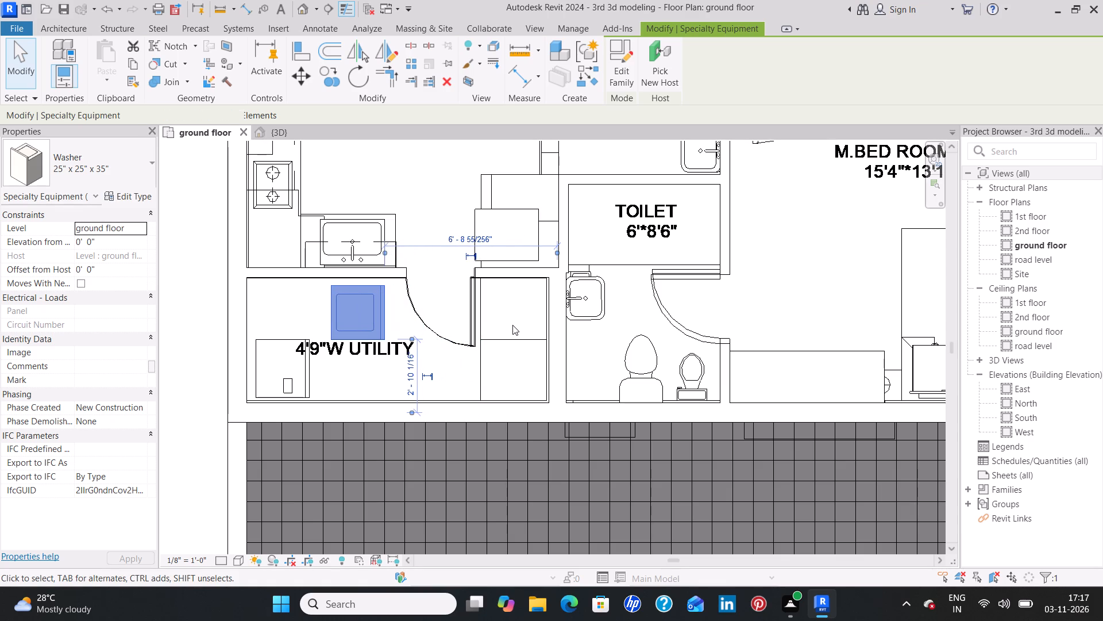
key(Left)
key(Left)
key(Left)
key(Left)
key(Left)
key(Left)
key(Left)
key(Left)
key(Left)
key(Left)
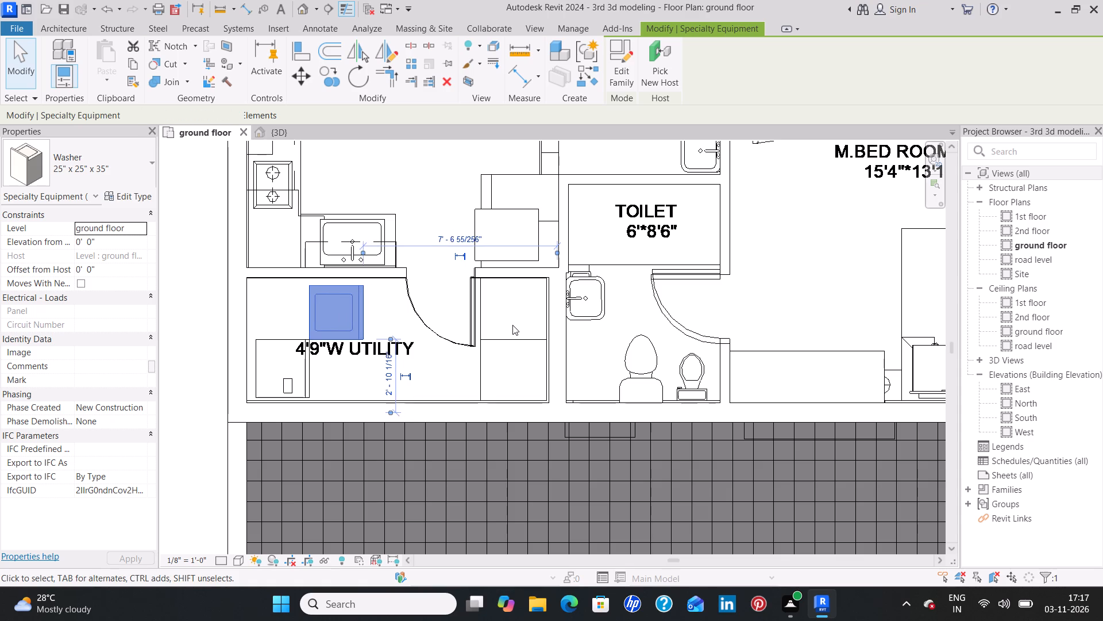
key(Left)
key(Left)
key(Left)
key(Left)
key(Left)
key(Left)
key(Left)
key(Left)
key(Left)
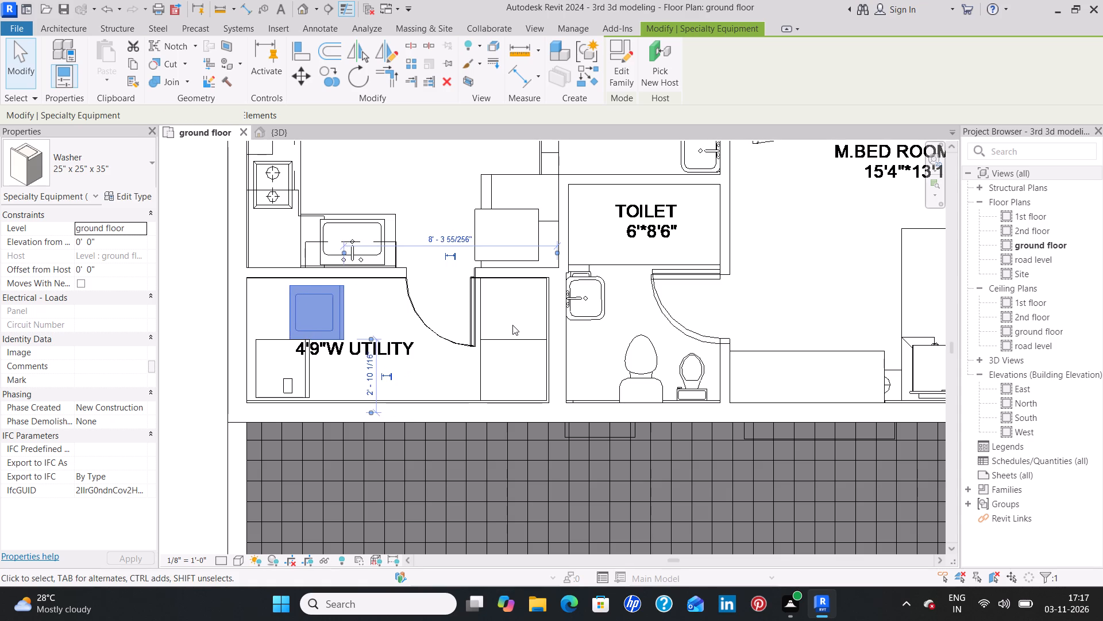
key(Left)
key(Left)
key(Left)
key(Left)
key(Left)
key(Left)
key(Left)
key(Left)
key(Left)
key(Left)
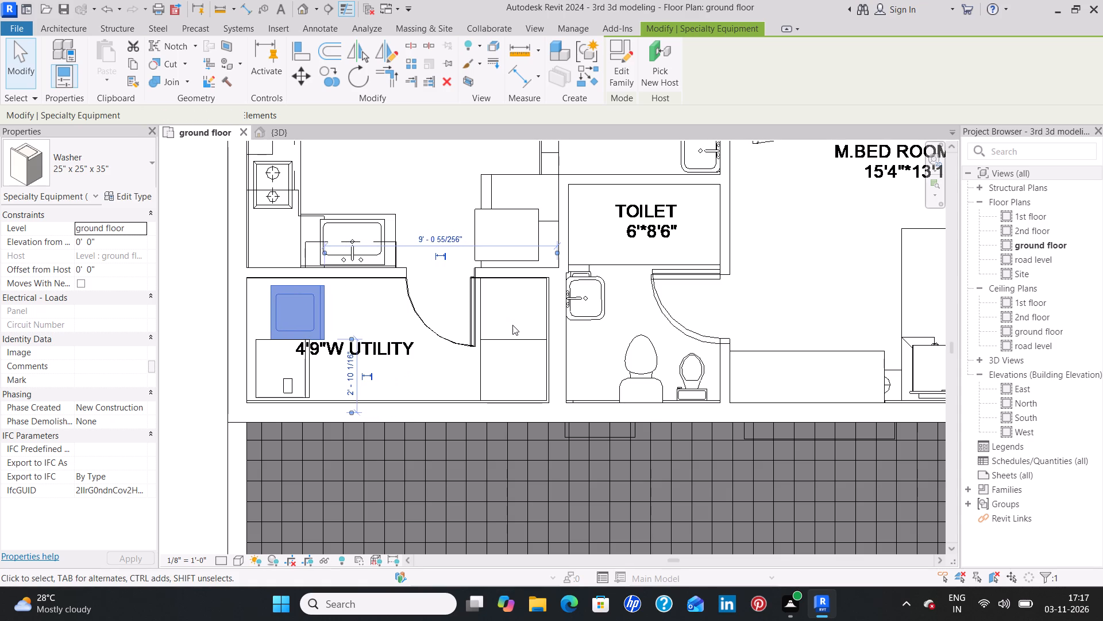
key(Left)
key(Left)
key(Left)
key(Left)
key(Left)
key(Left)
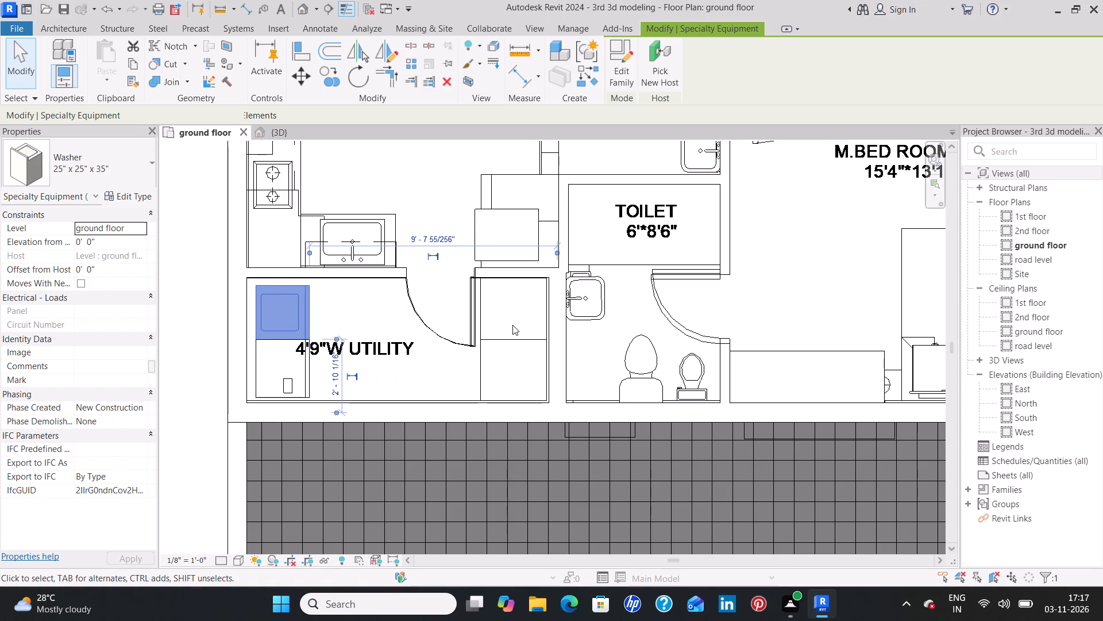
Nudge the washer and the dryer in unit 8's 4'9" W utility each a net one increment up toward the kitchen.
key(Up)
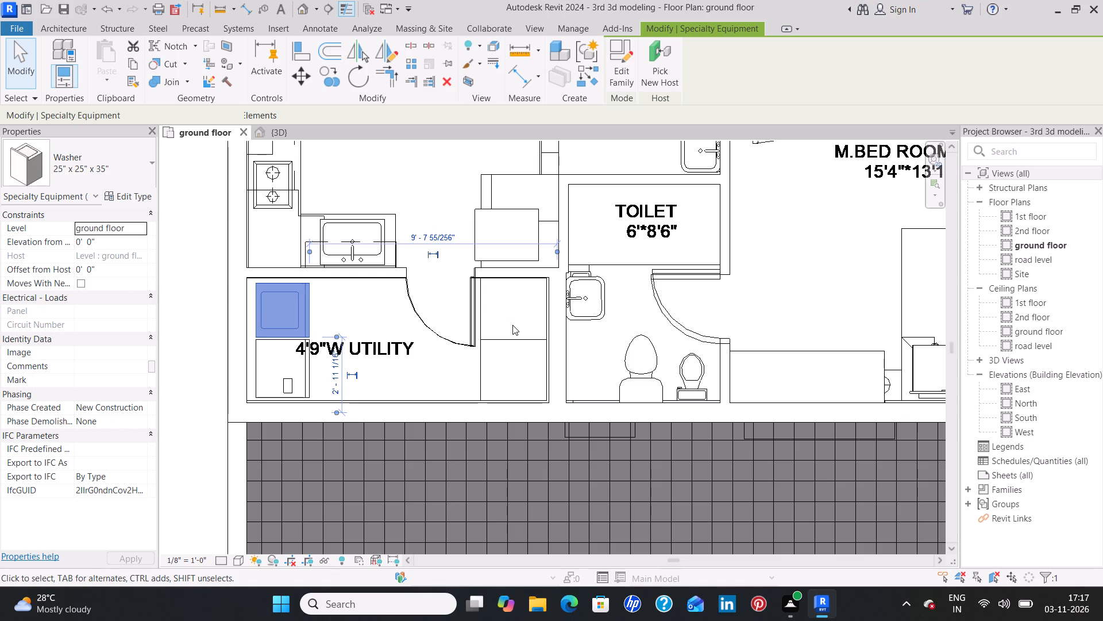
key(Up)
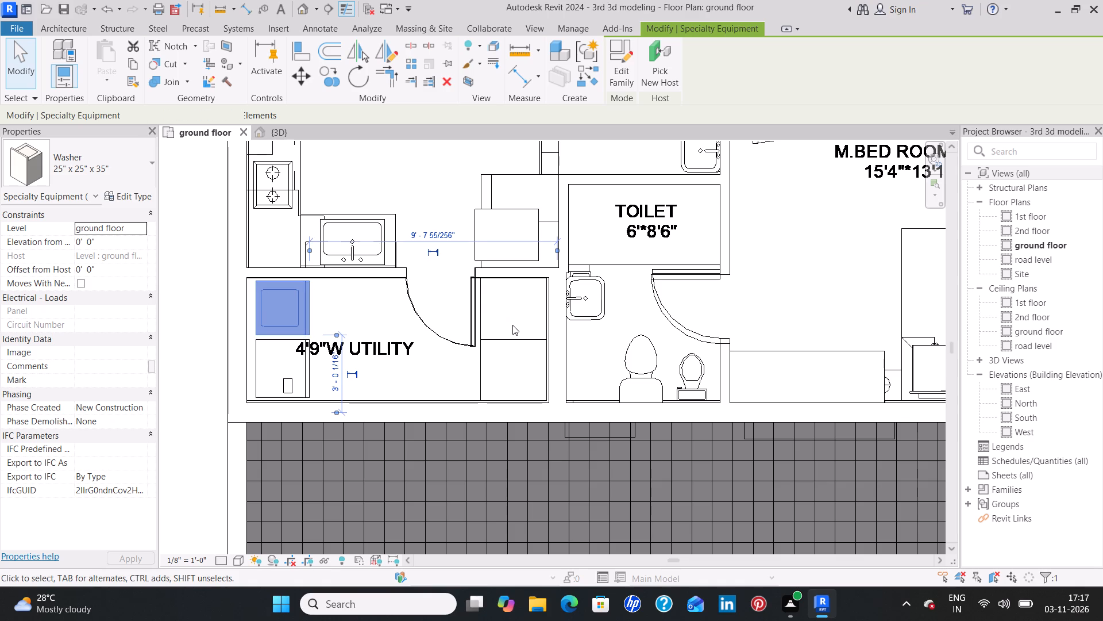
key(Down)
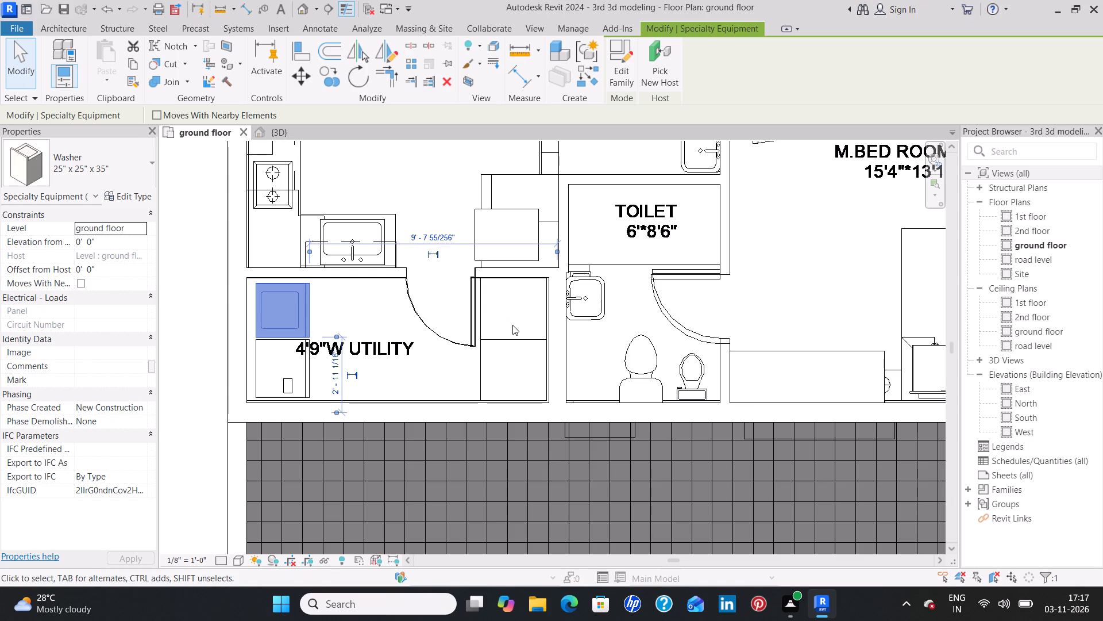
click(296, 366)
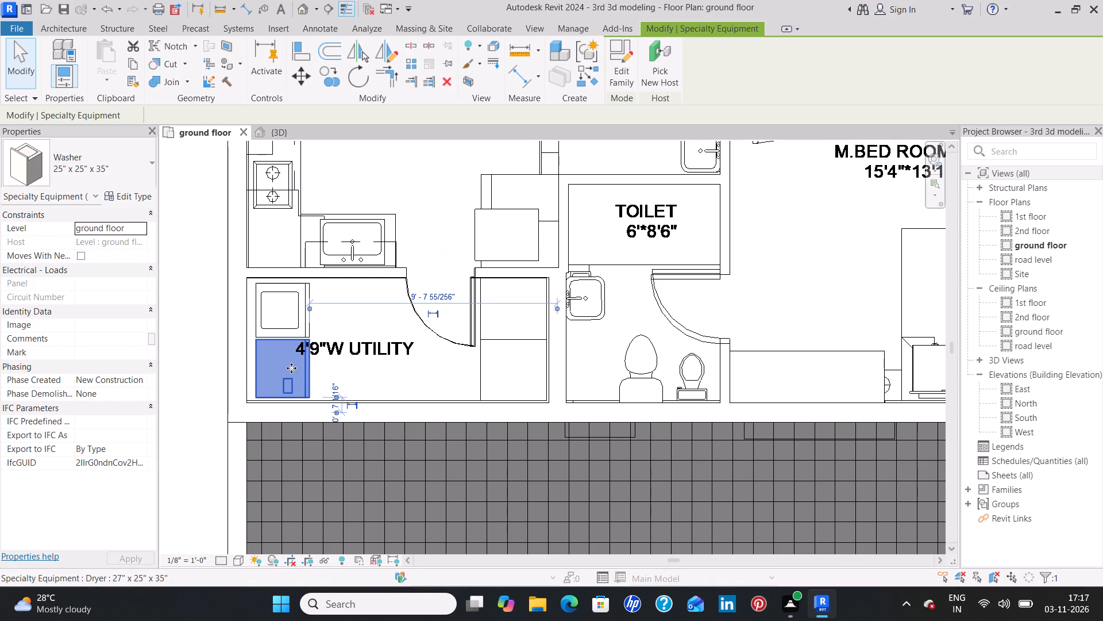
key(Up)
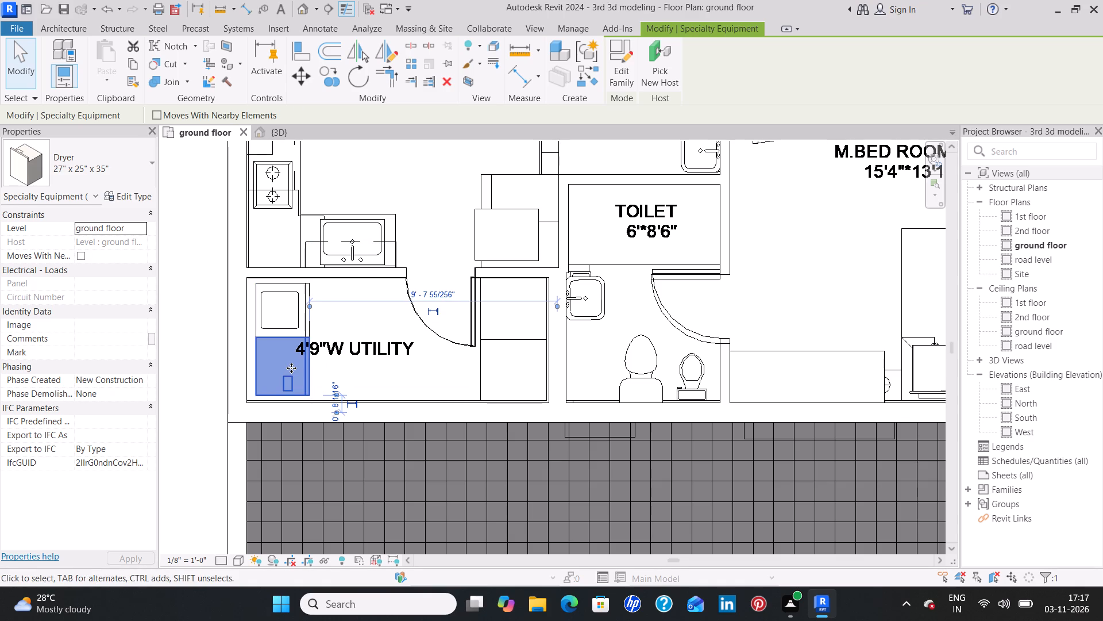
Nudge the refrigerator in unit 8's 12'1"*8' kitchen six increments toward the toilet wall.
click(530, 235)
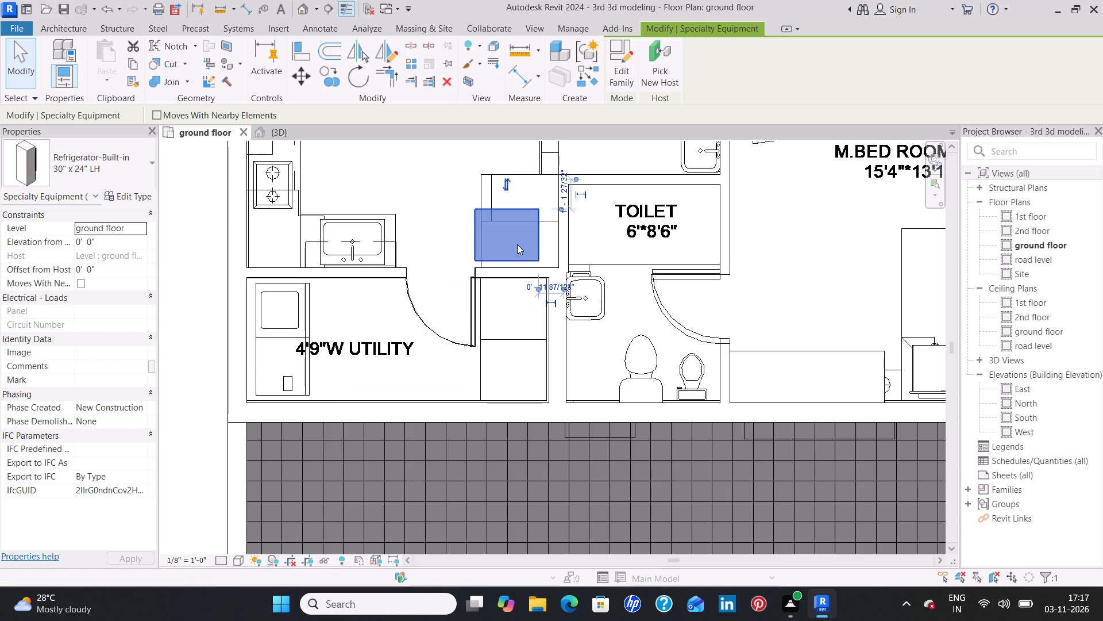
key(Right)
key(Right)
key(Right)
key(Right)
key(Right)
key(Right)
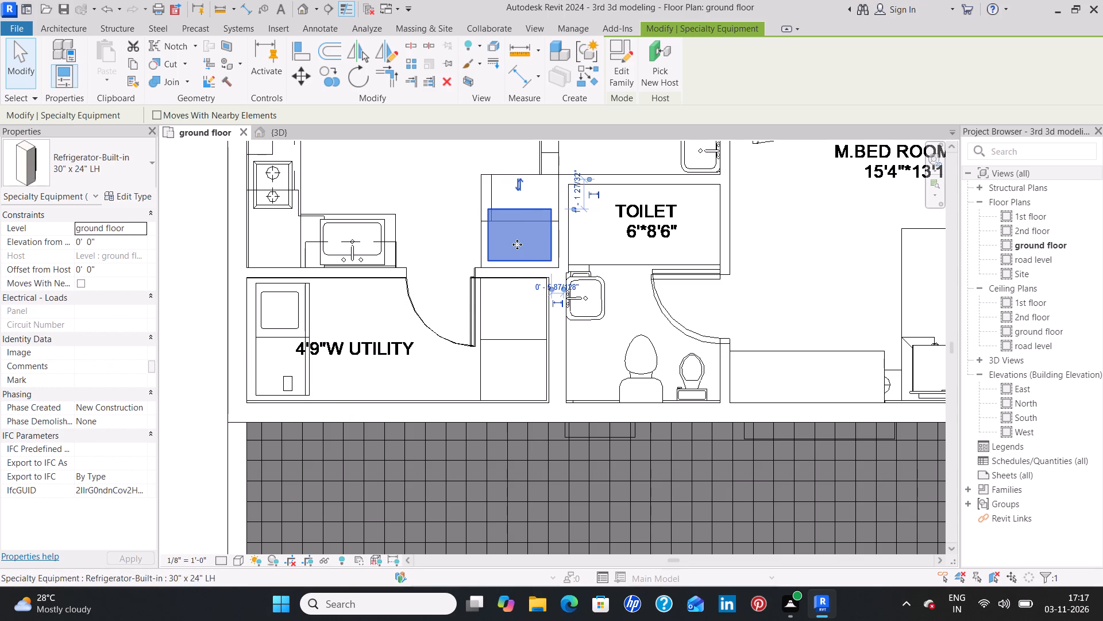
click(458, 199)
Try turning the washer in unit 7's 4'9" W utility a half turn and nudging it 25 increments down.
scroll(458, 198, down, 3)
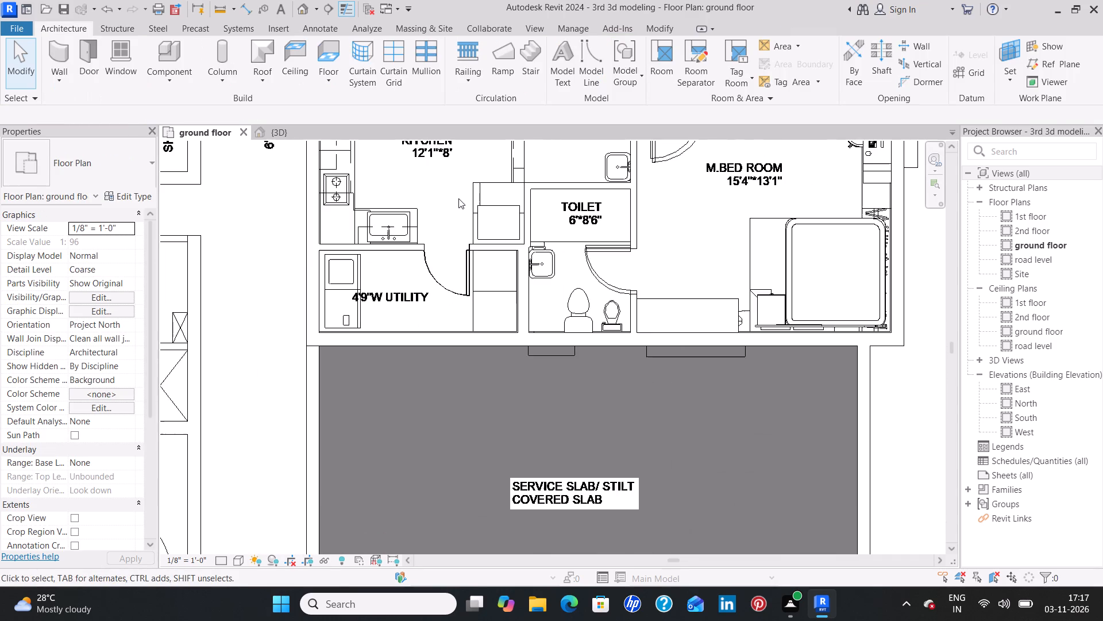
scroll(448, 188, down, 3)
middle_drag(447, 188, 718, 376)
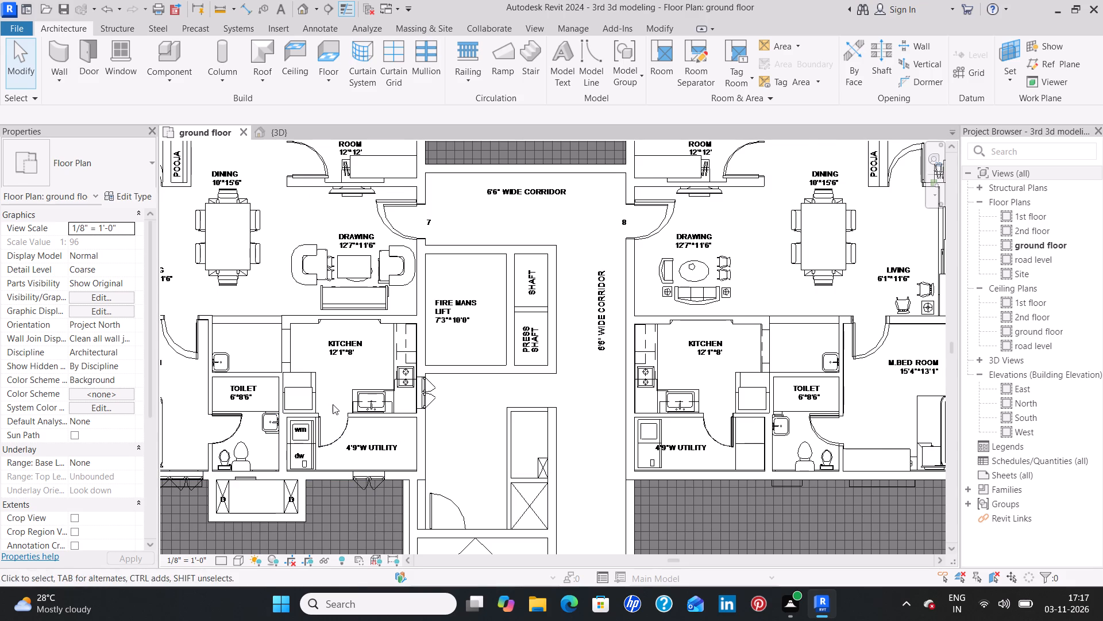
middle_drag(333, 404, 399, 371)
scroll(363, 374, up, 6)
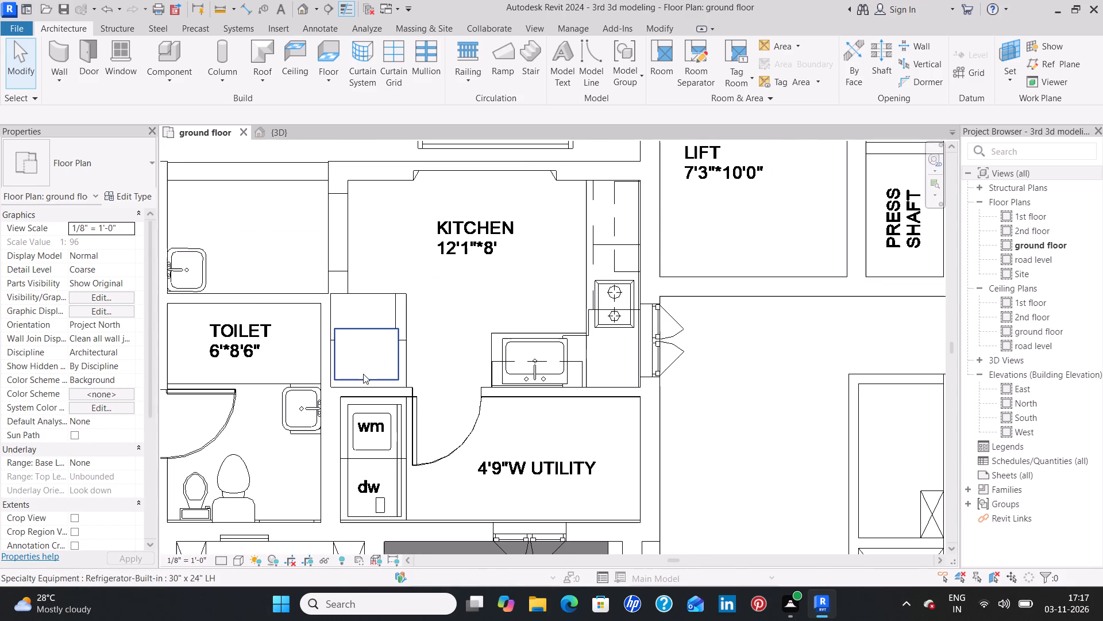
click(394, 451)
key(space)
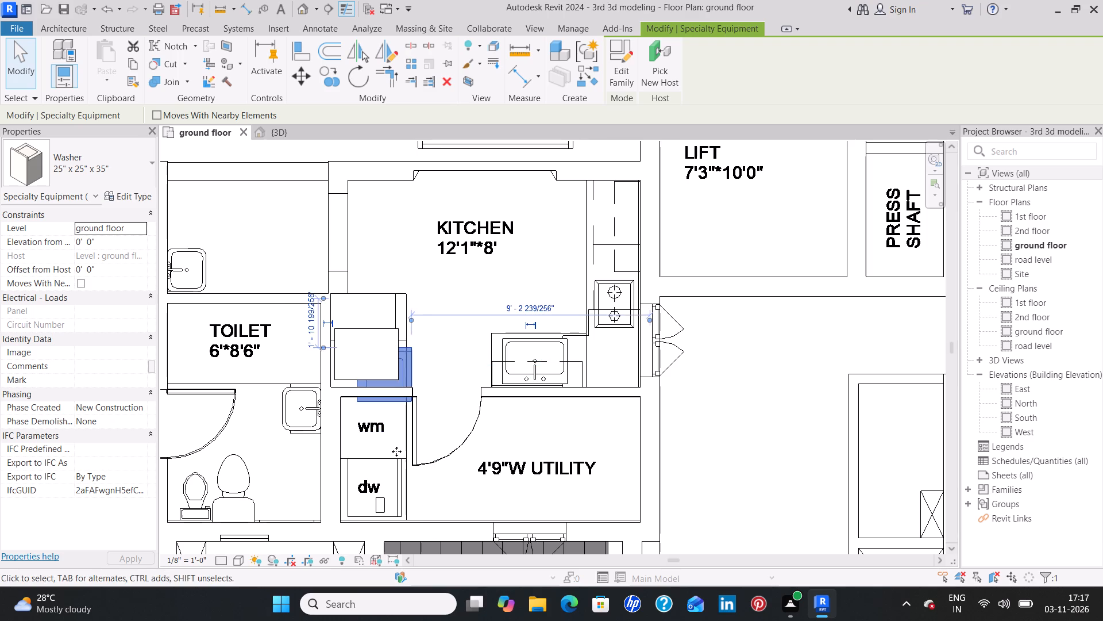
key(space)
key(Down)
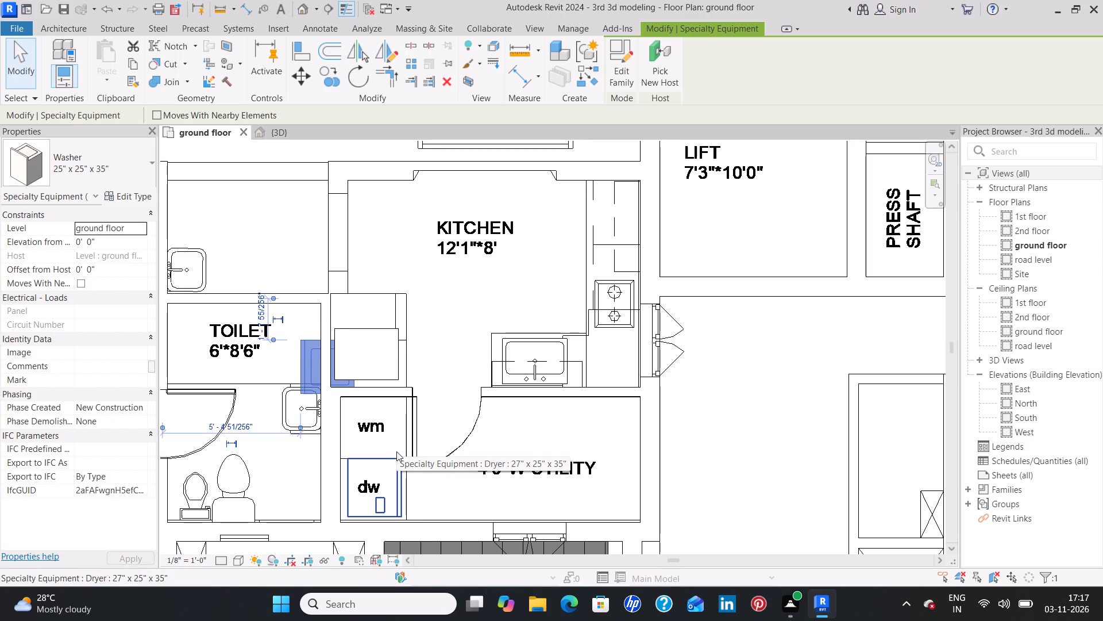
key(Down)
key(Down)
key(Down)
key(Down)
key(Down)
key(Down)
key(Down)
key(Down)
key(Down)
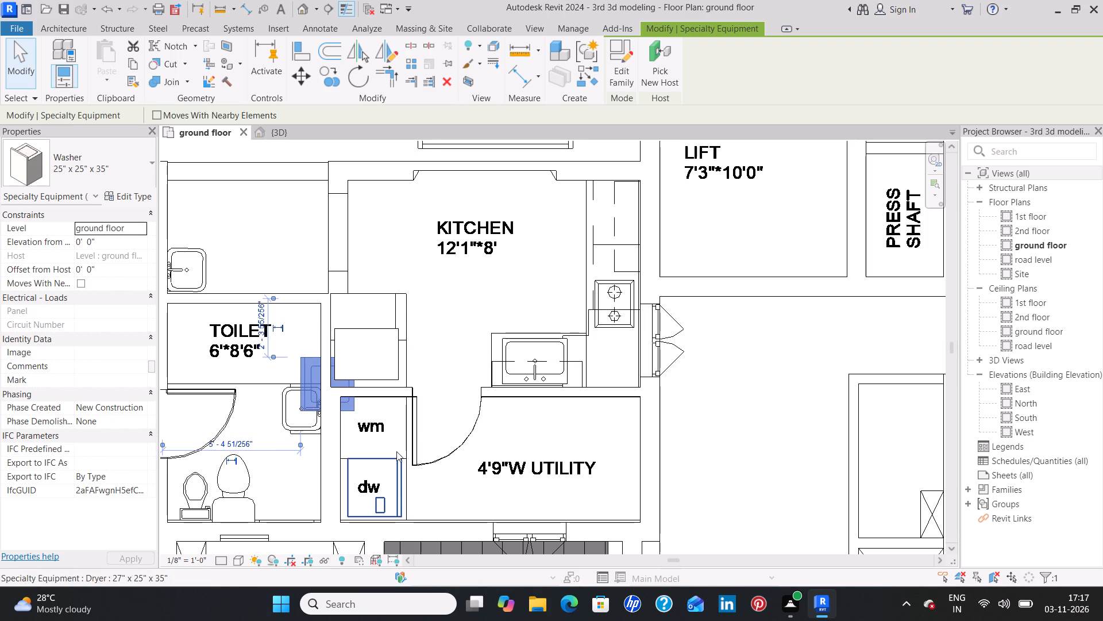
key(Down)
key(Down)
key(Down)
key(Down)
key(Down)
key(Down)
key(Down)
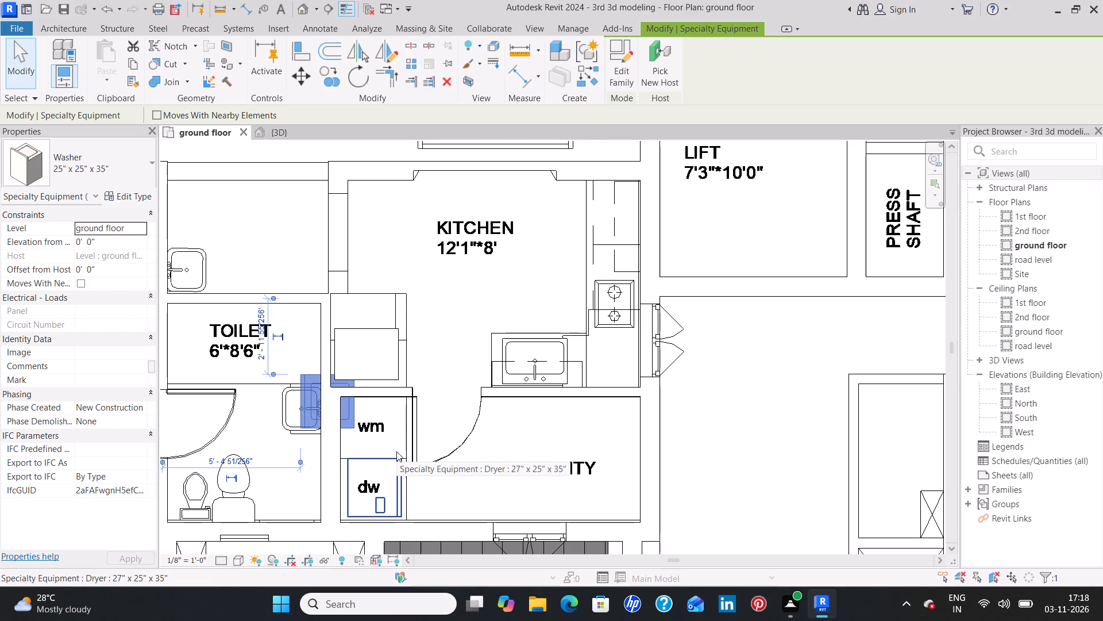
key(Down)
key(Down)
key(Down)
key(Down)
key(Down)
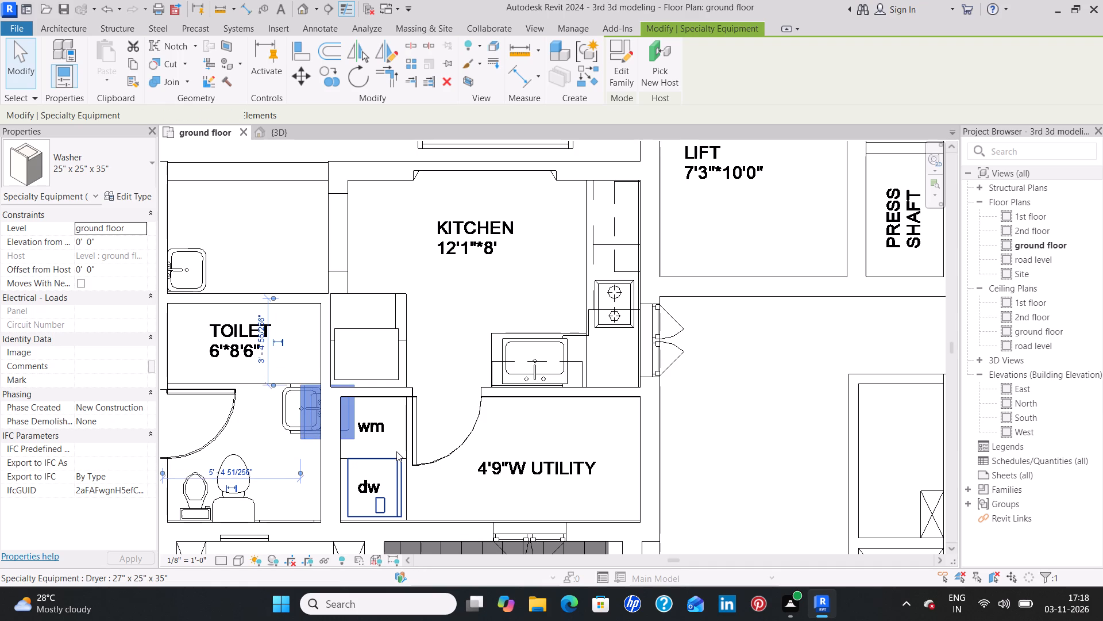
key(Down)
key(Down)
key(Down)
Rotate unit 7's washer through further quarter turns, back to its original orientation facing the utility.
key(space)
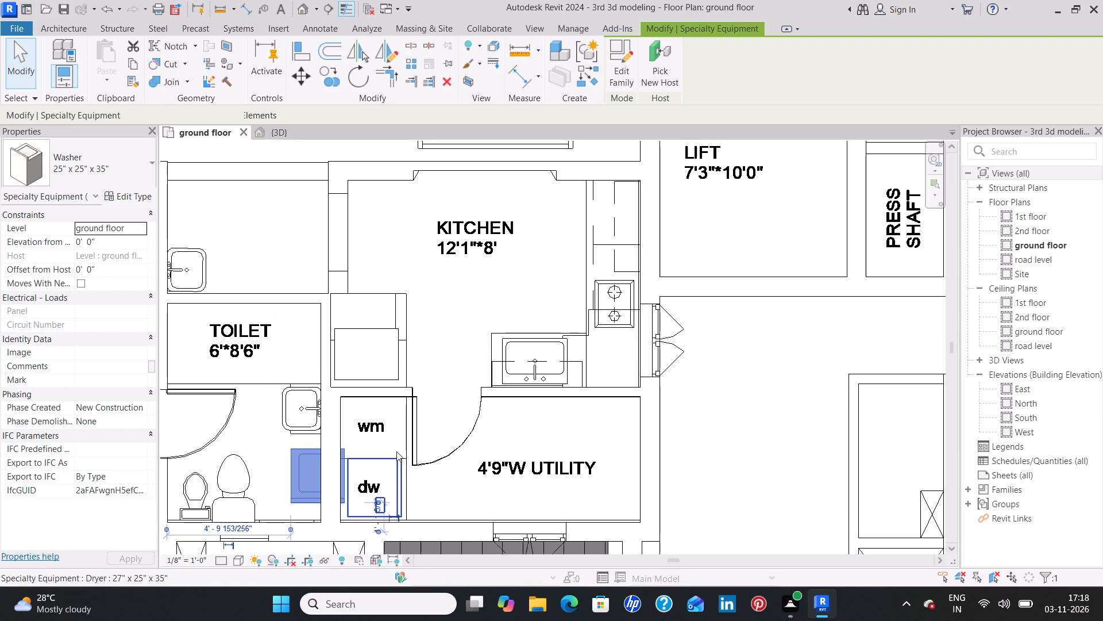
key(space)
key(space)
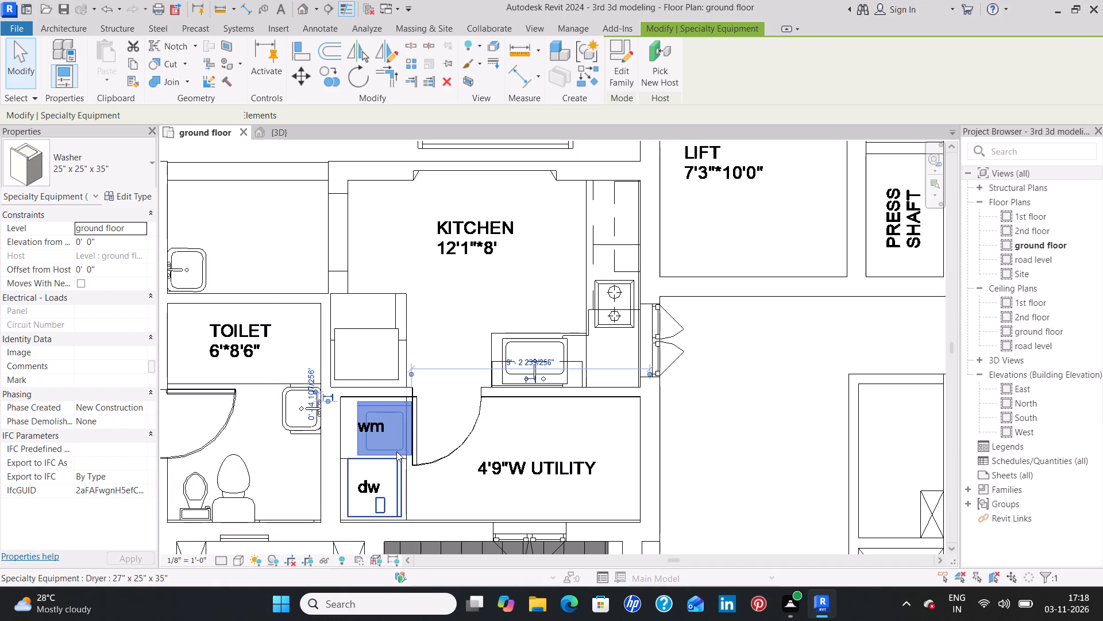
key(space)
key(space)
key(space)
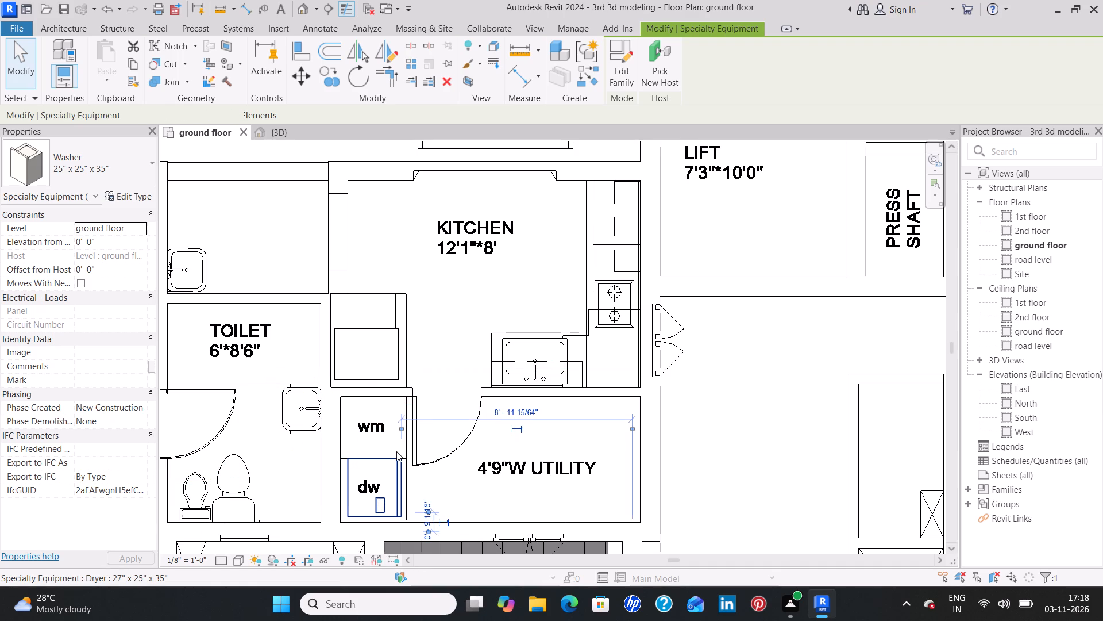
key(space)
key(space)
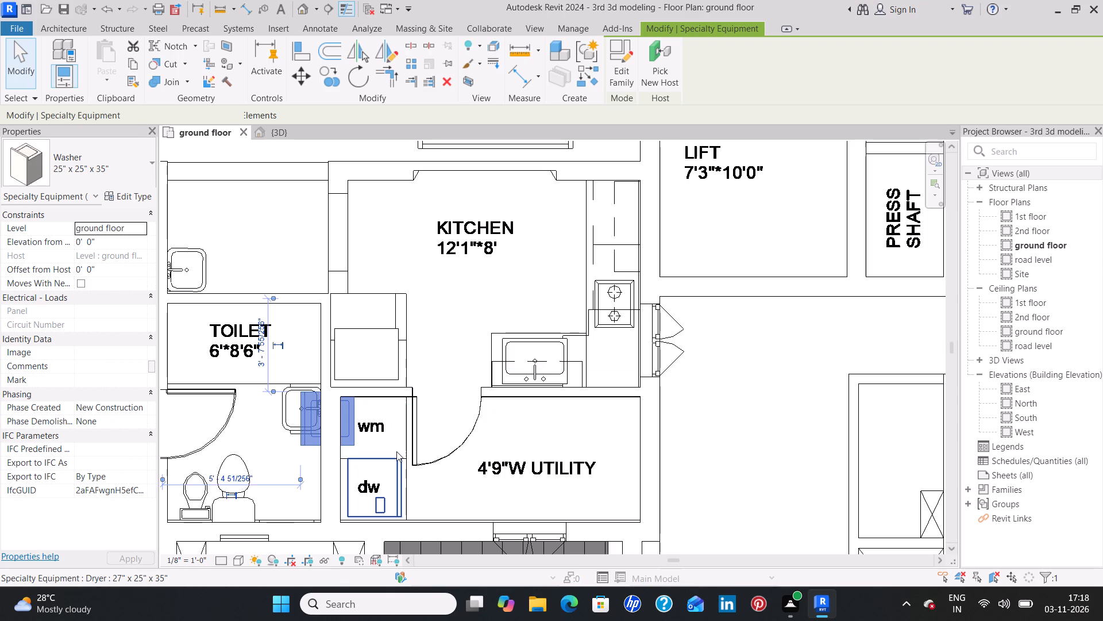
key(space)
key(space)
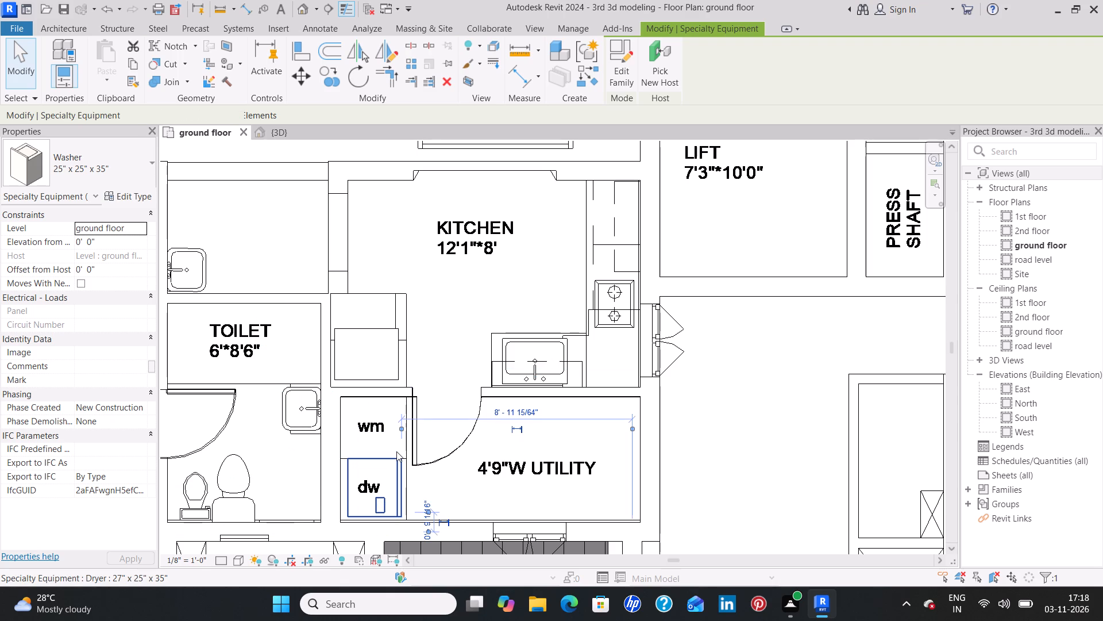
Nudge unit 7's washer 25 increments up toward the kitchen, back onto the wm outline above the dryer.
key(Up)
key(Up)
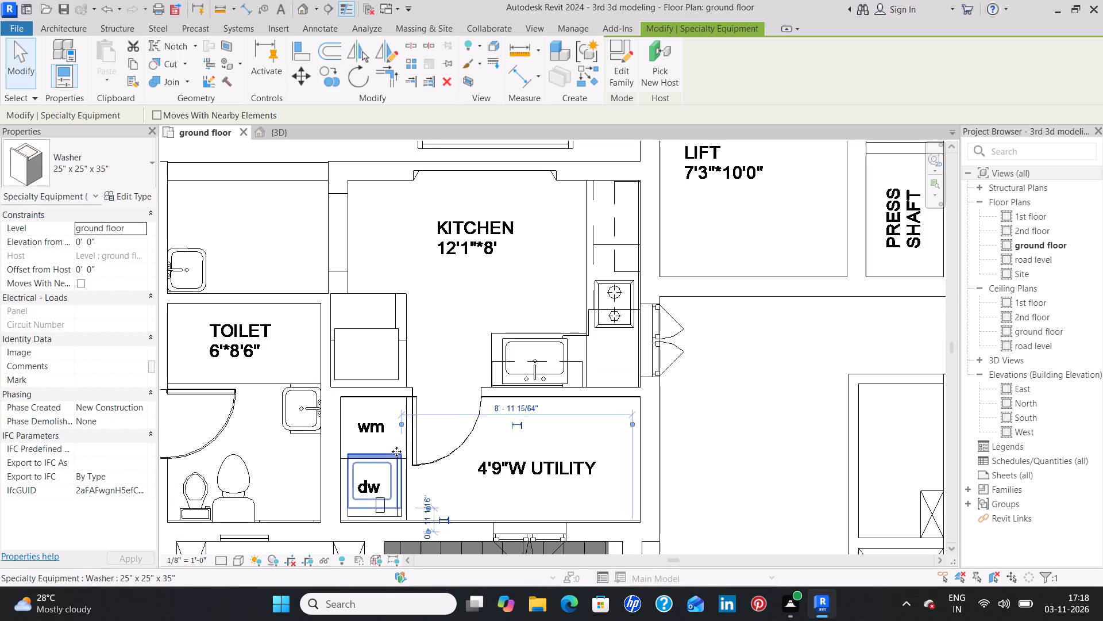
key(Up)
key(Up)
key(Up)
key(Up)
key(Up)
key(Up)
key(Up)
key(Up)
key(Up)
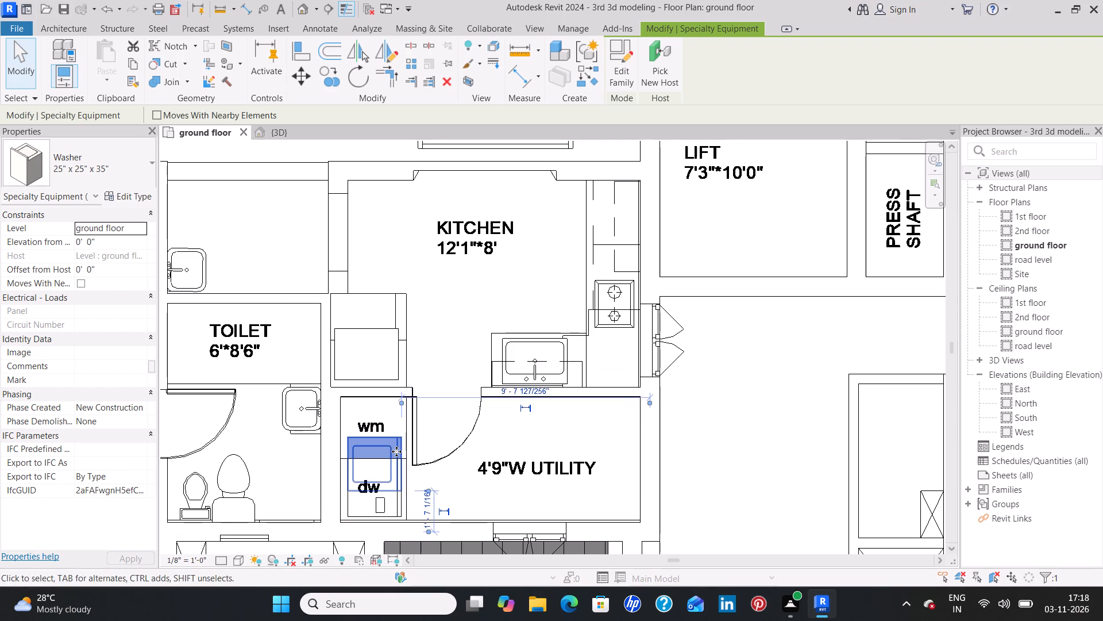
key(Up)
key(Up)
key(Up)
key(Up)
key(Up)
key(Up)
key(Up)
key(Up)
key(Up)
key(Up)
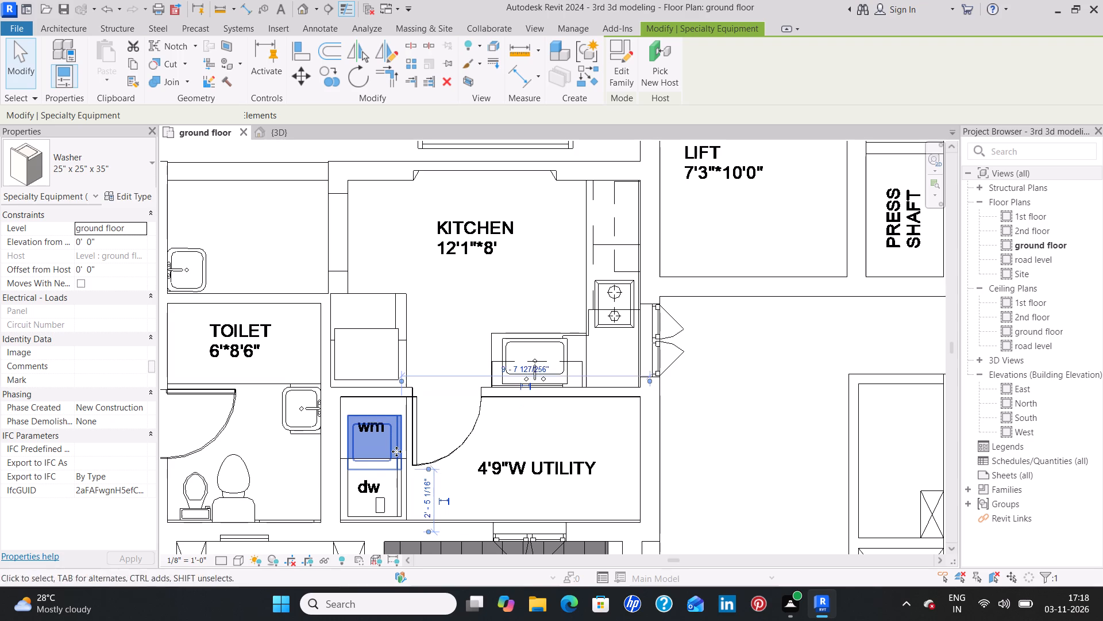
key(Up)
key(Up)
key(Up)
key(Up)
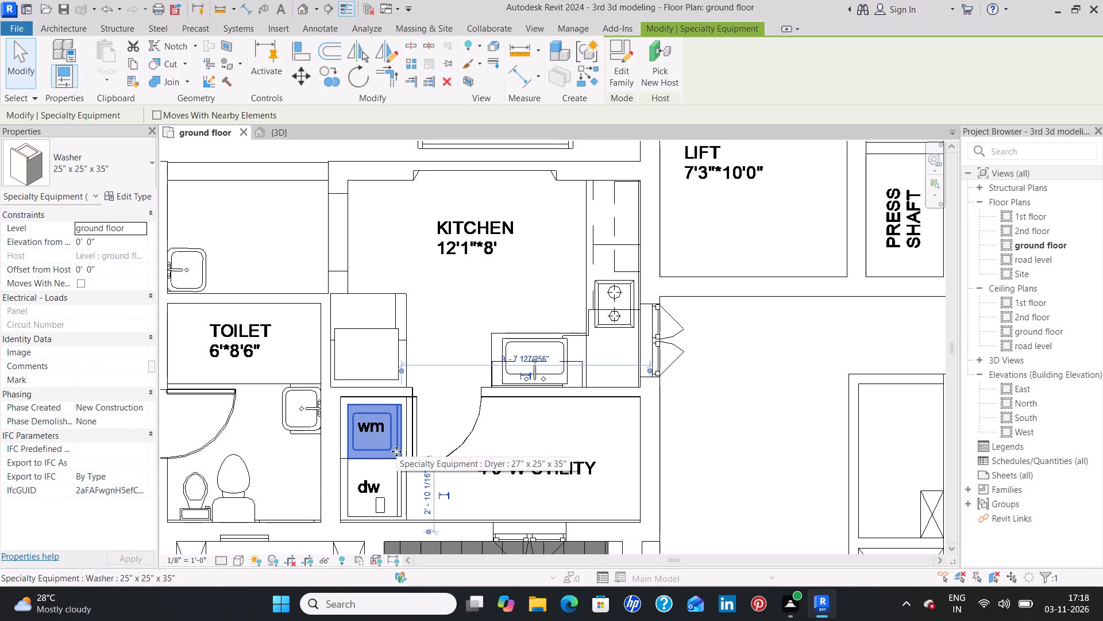
Nudge the refrigerator in unit 7's 12'1"*8' kitchen a net two increments toward the corridor, about 9'-7" from the corridor-side wall reference.
click(352, 378)
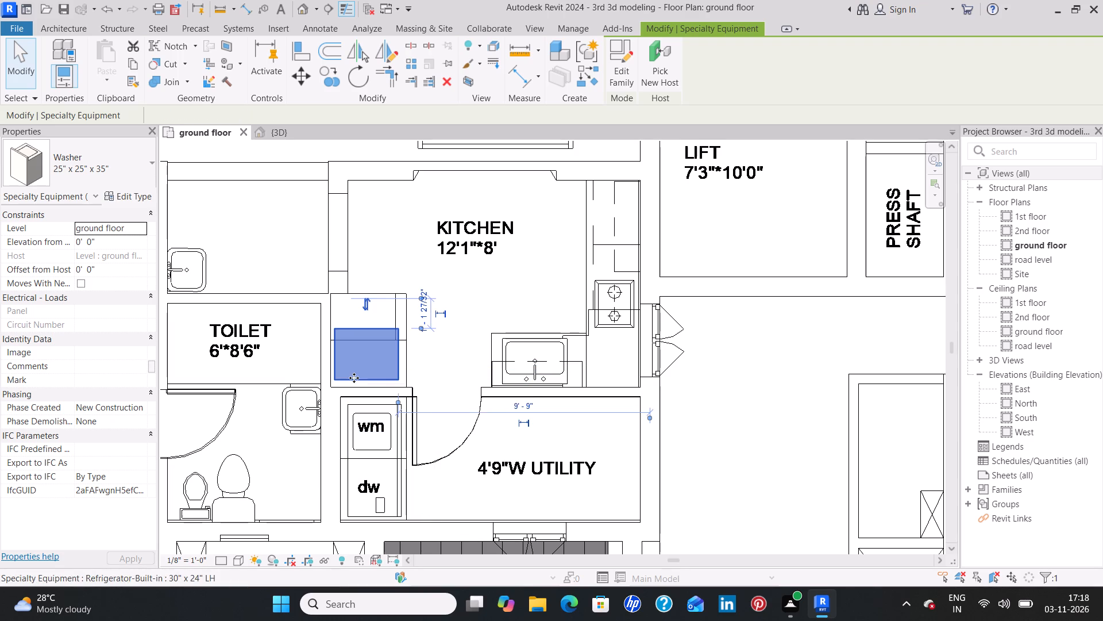
key(Down)
key(Right)
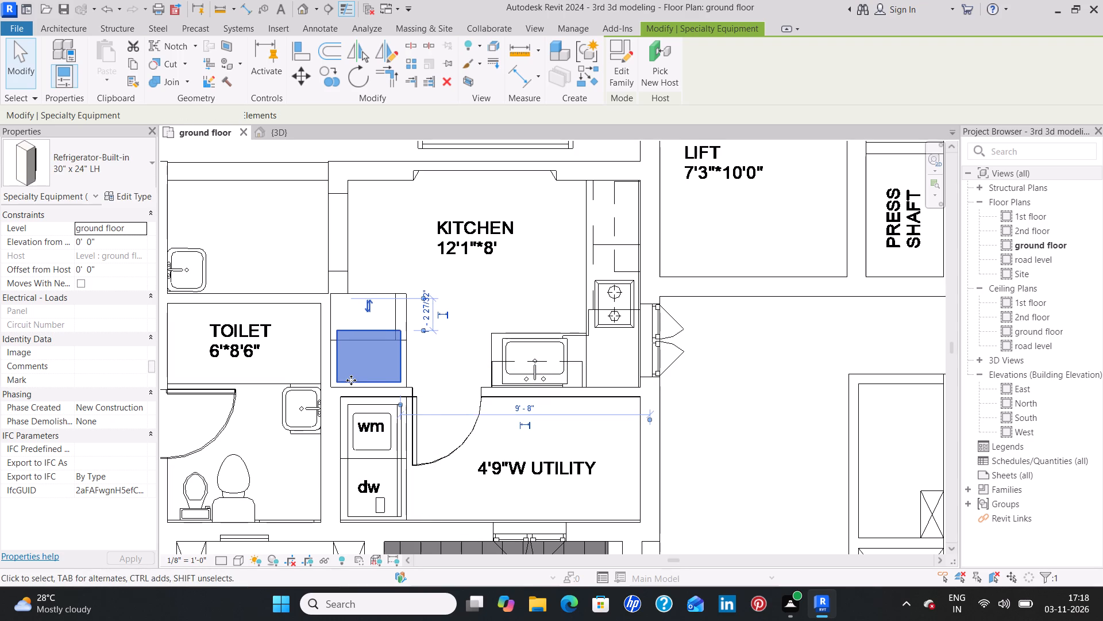
key(Right)
key(Up)
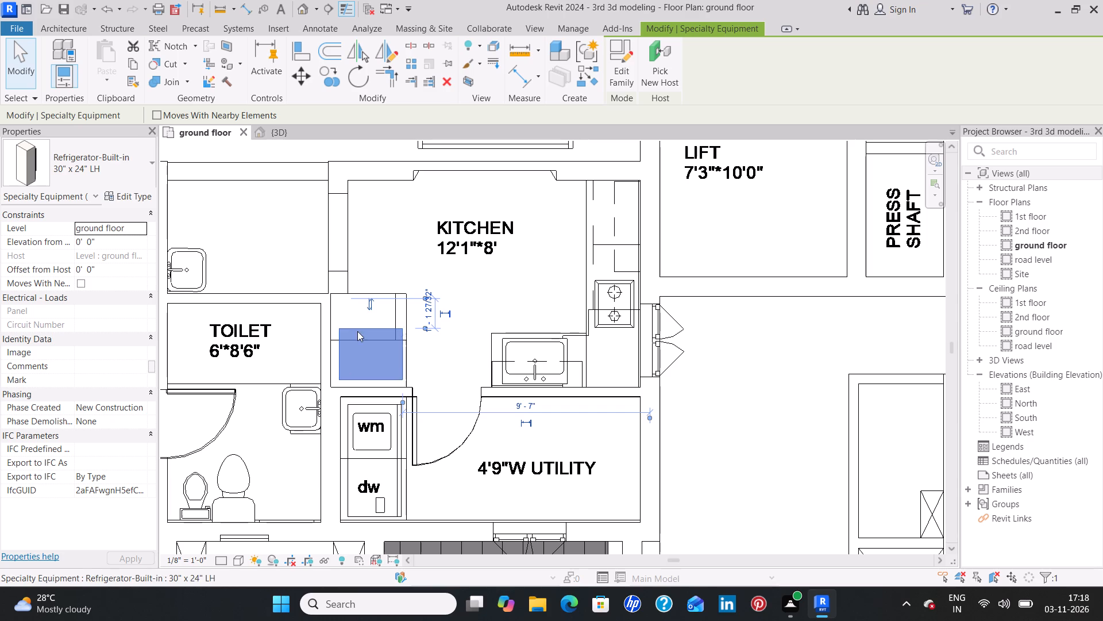
click(410, 258)
Look over units 7 and 8 from the bedrooms to the utilities to check which rooms are furnished.
scroll(400, 239, down, 3)
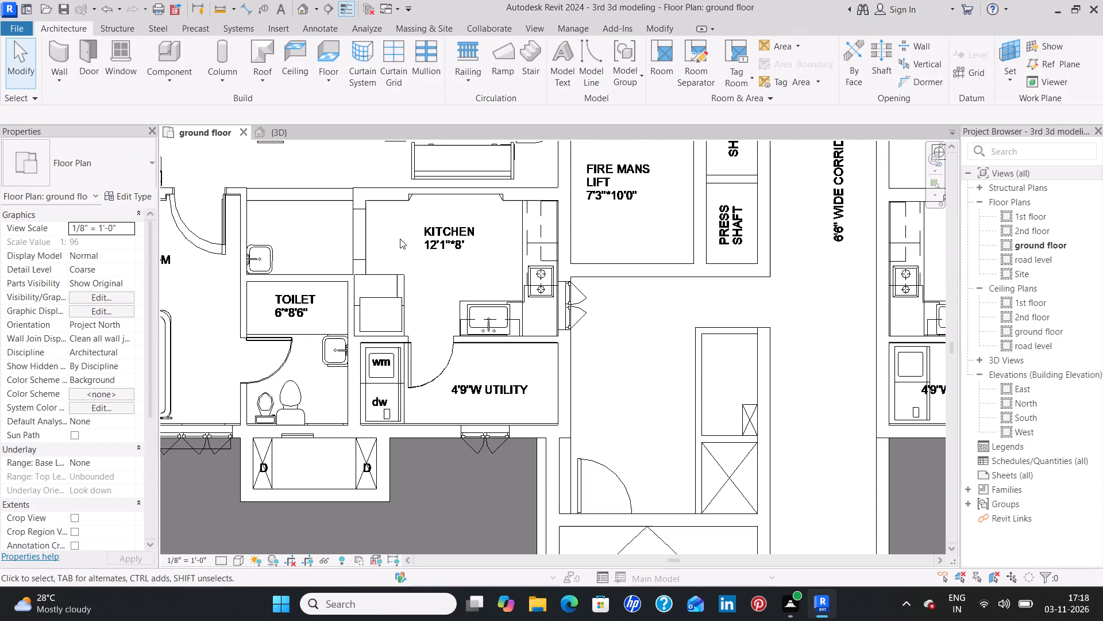
scroll(421, 226, down, 2)
middle_drag(430, 213, 449, 455)
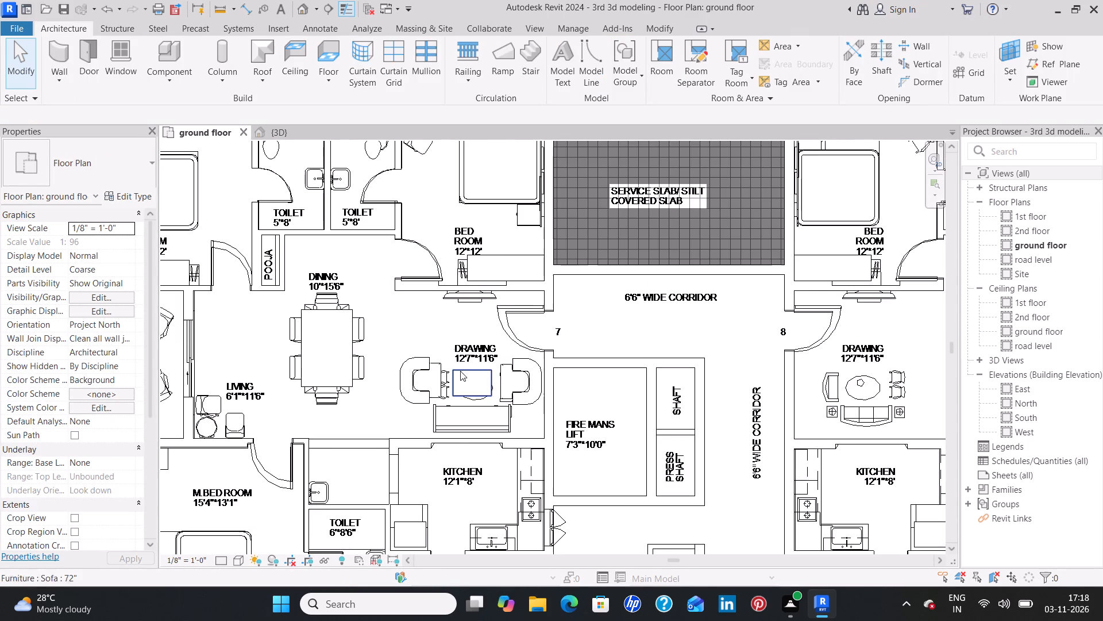
middle_drag(446, 243, 446, 397)
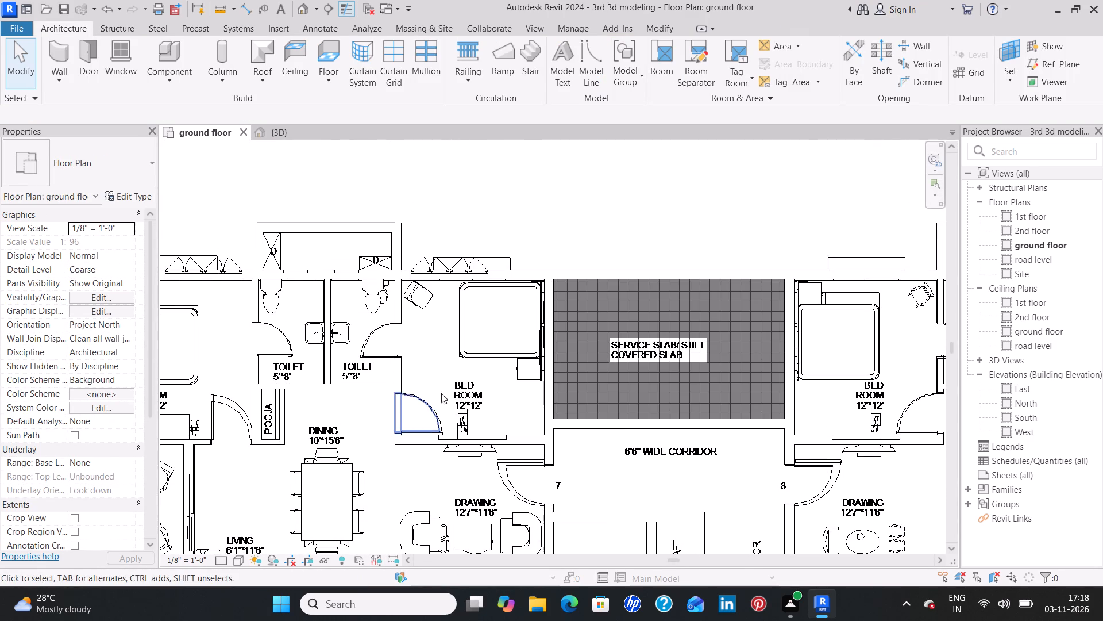
scroll(355, 401, down, 1)
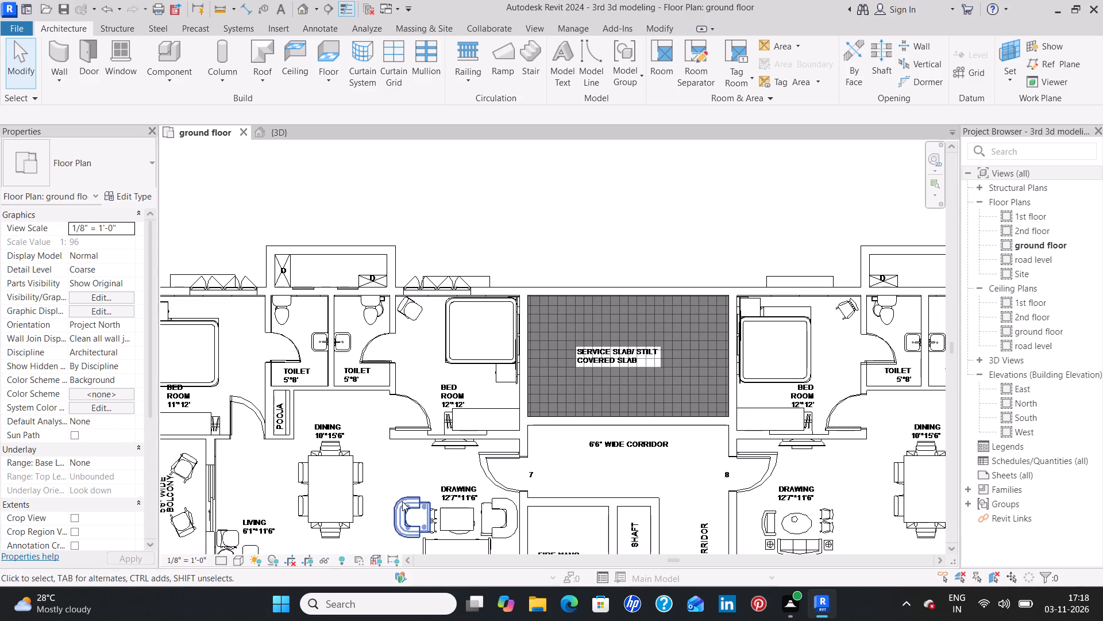
middle_drag(425, 467, 446, 272)
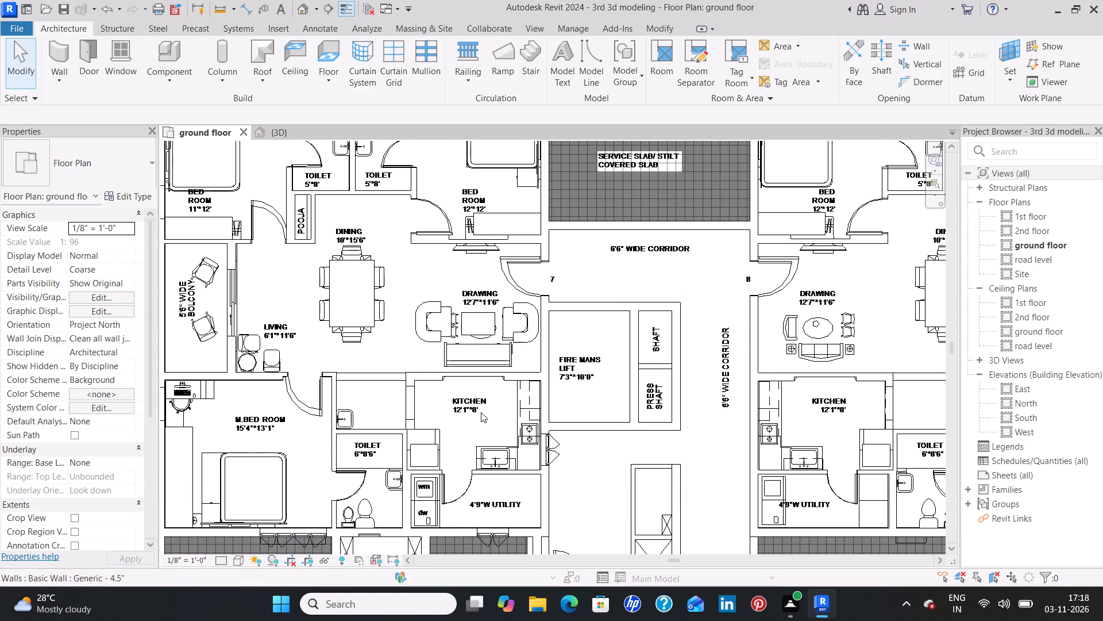
scroll(486, 436, down, 2)
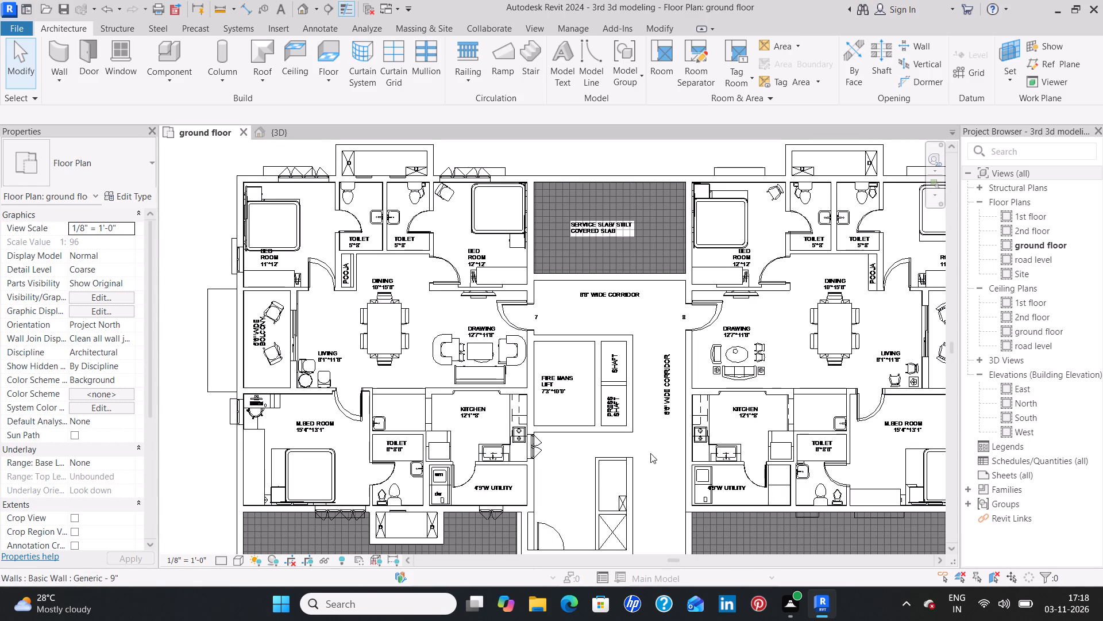
middle_drag(650, 453, 561, 438)
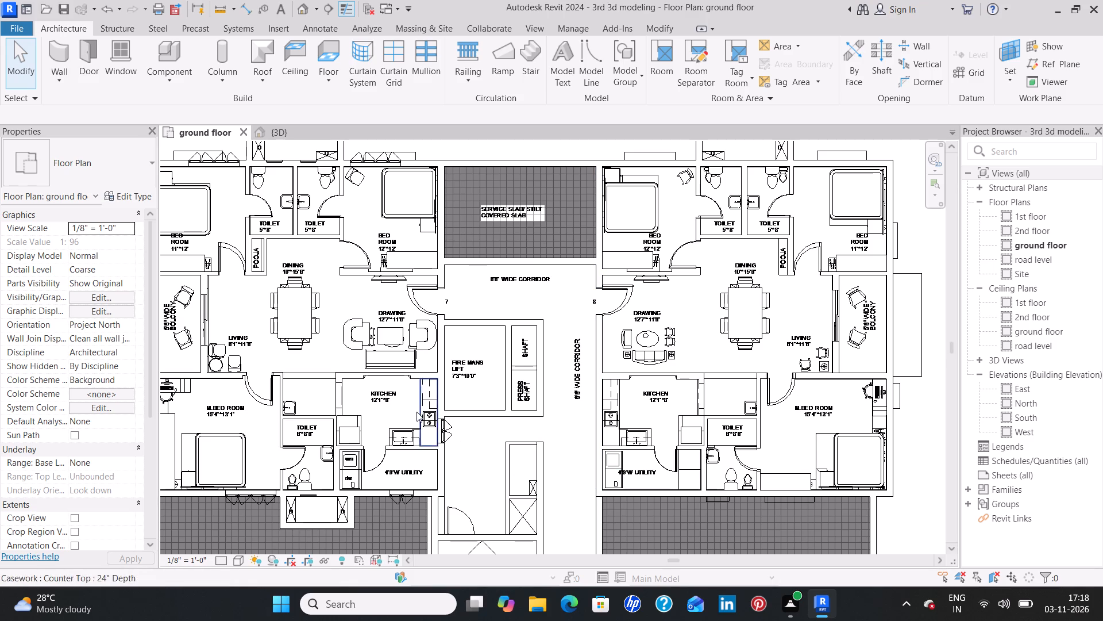
scroll(470, 313, down, 3)
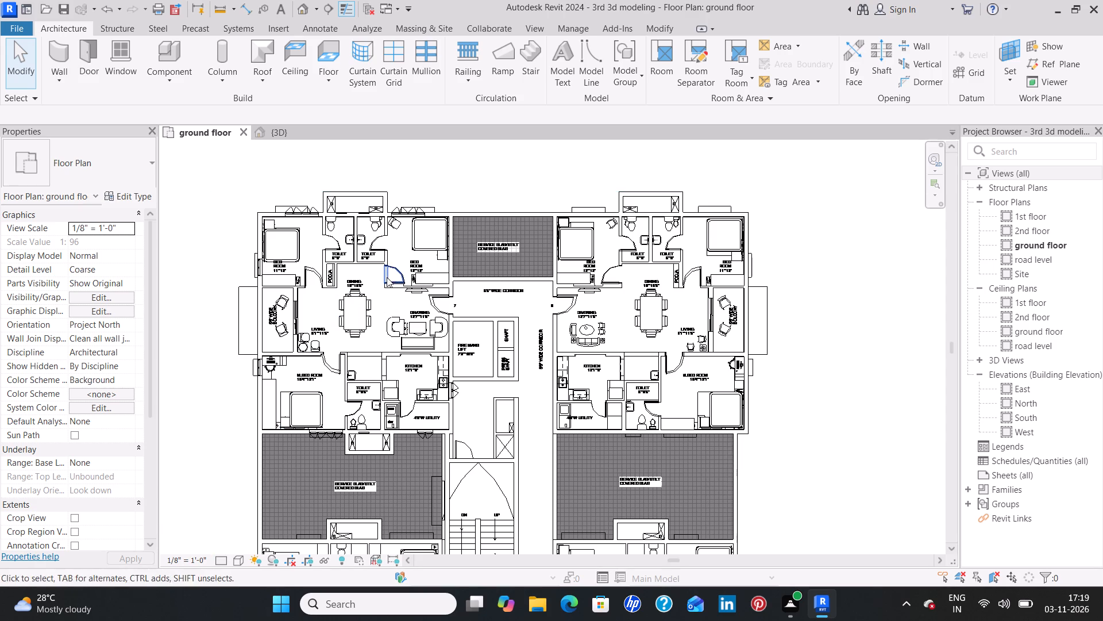
Place a 72" sofa like unit 7's over the sofa outline in unit 8's 12'7"*11'6" drawing room, with its back toward the kitchen.
click(421, 336)
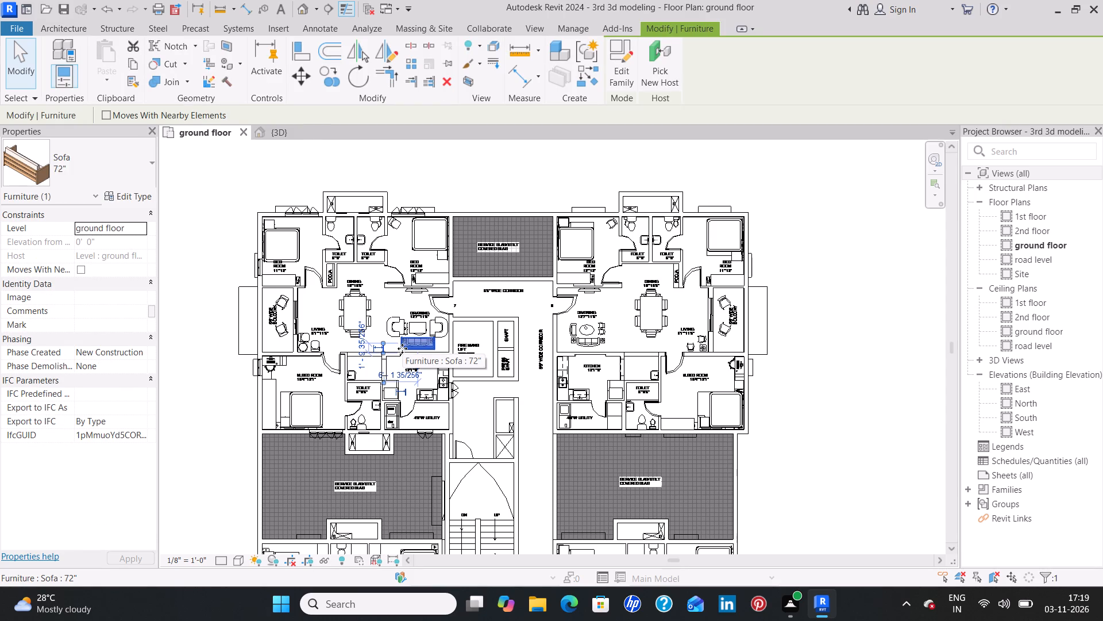
text(cs)
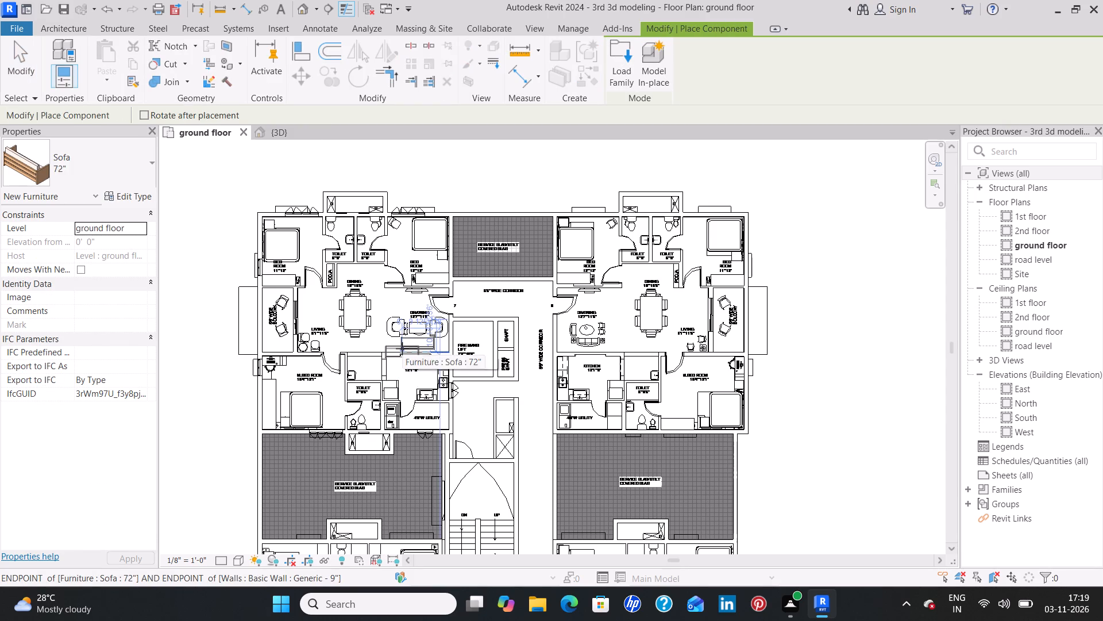
scroll(598, 341, up, 10)
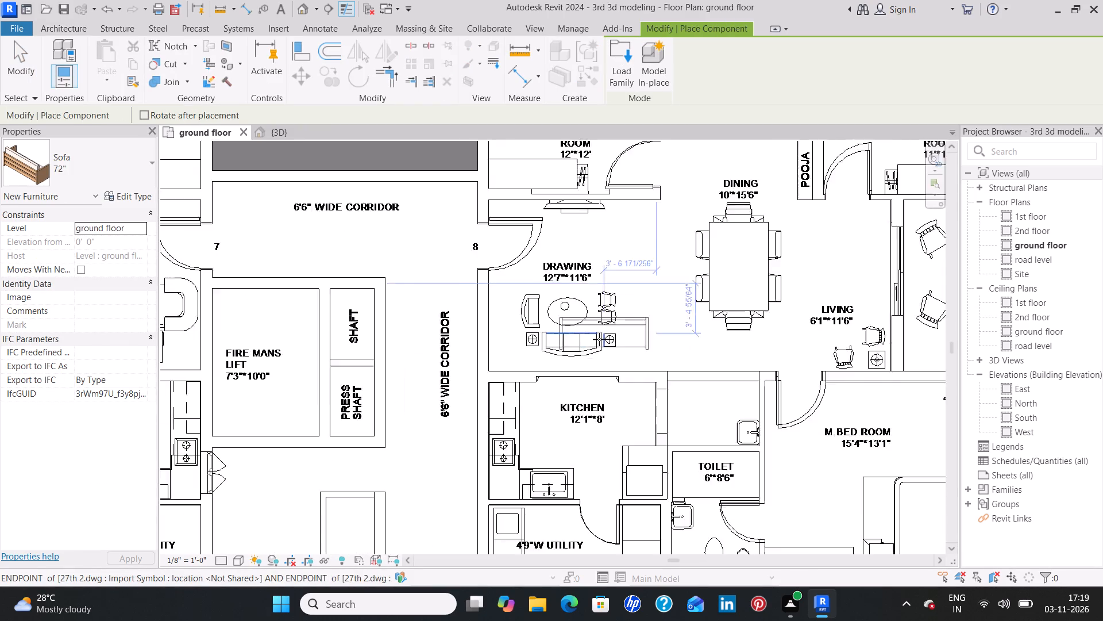
scroll(599, 339, up, 2)
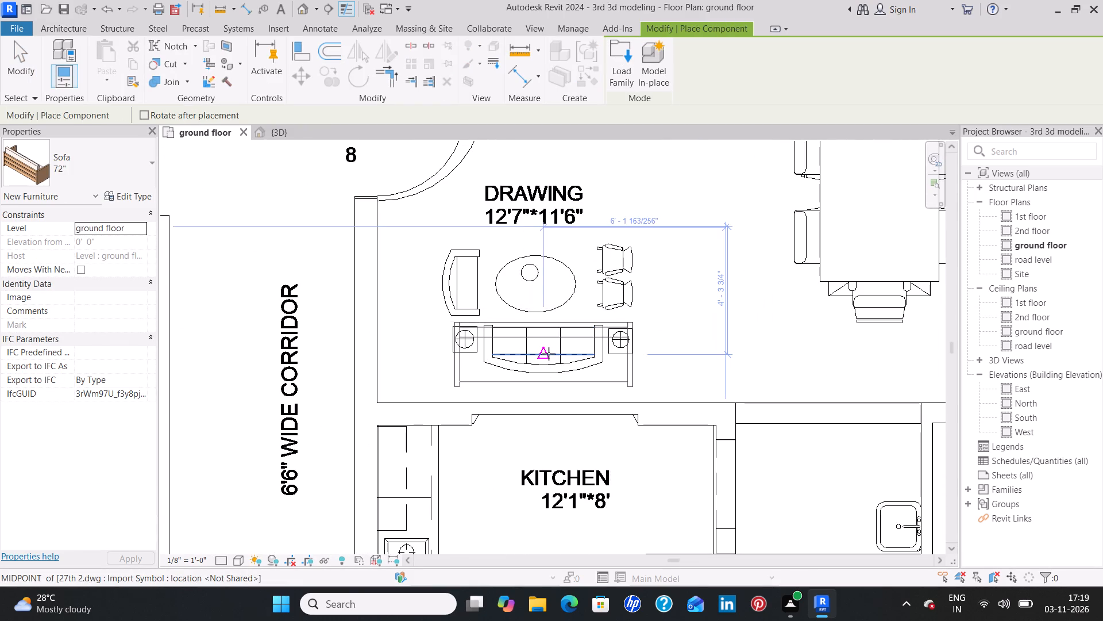
key(space)
key(space)
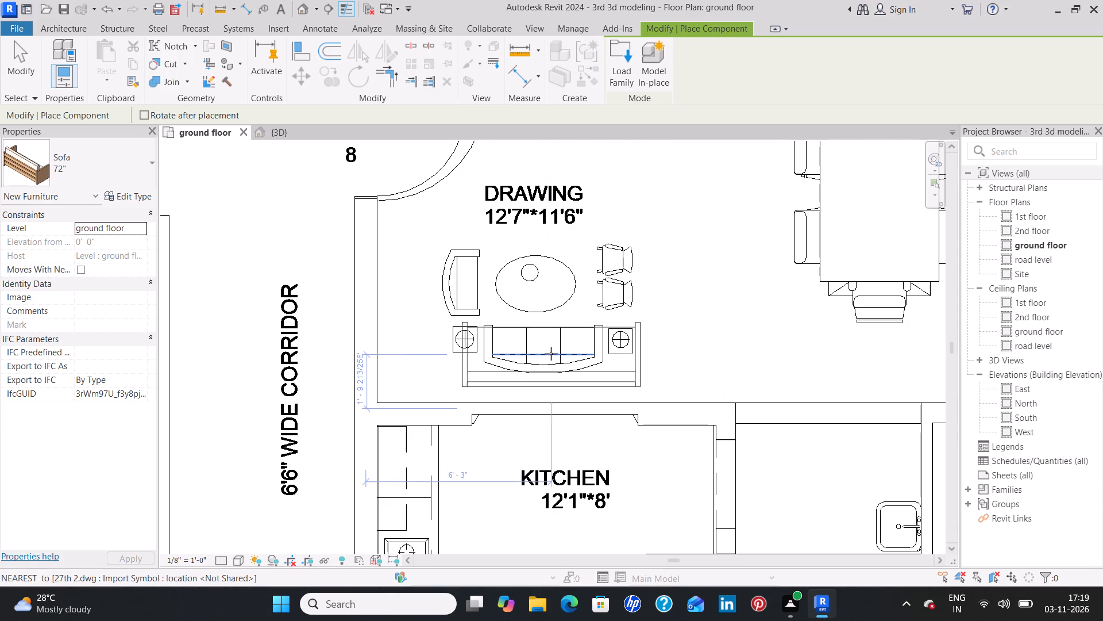
click(546, 355)
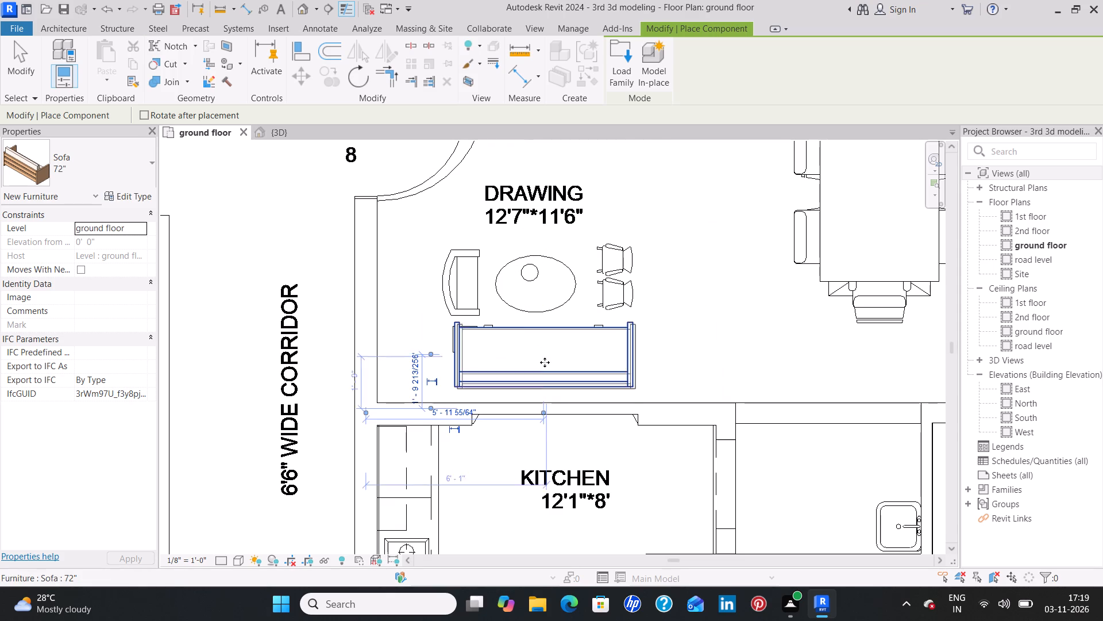
scroll(522, 413, down, 8)
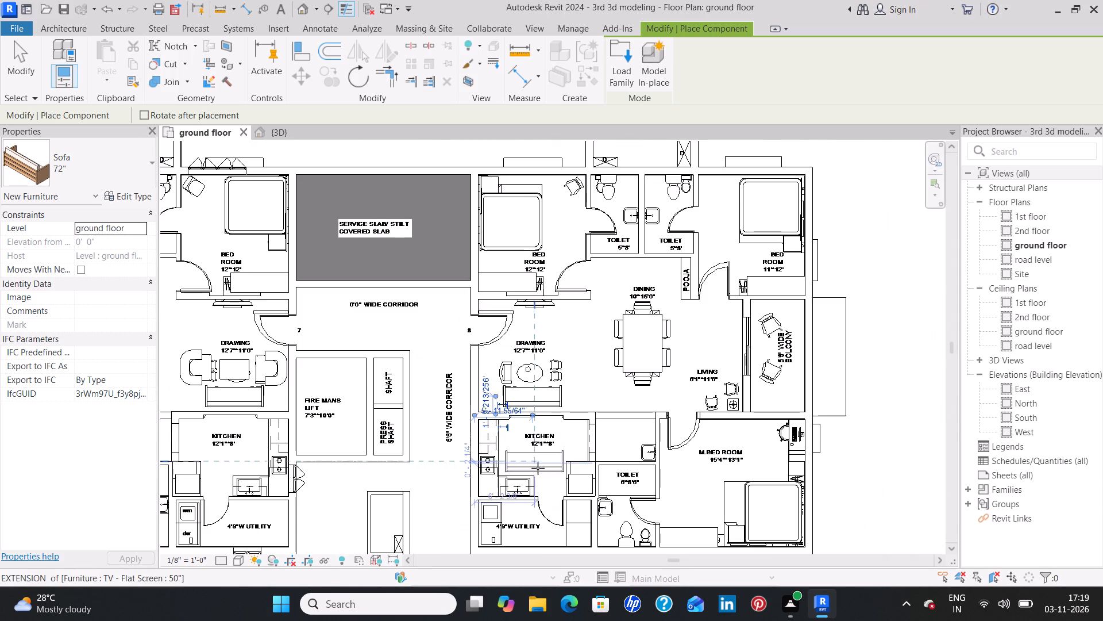
Place a 72" sofa over the sofa outline in unit 9's 12'4"*11'0" drawing room, with its back toward the kitchen.
middle_drag(545, 489, 518, 266)
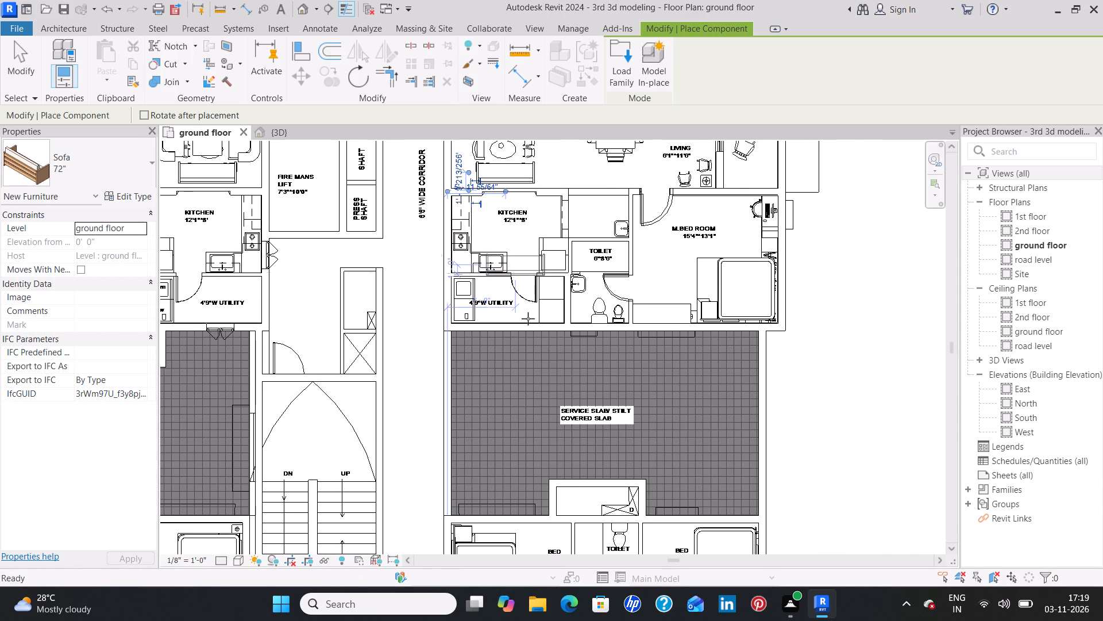
middle_drag(550, 486, 544, 279)
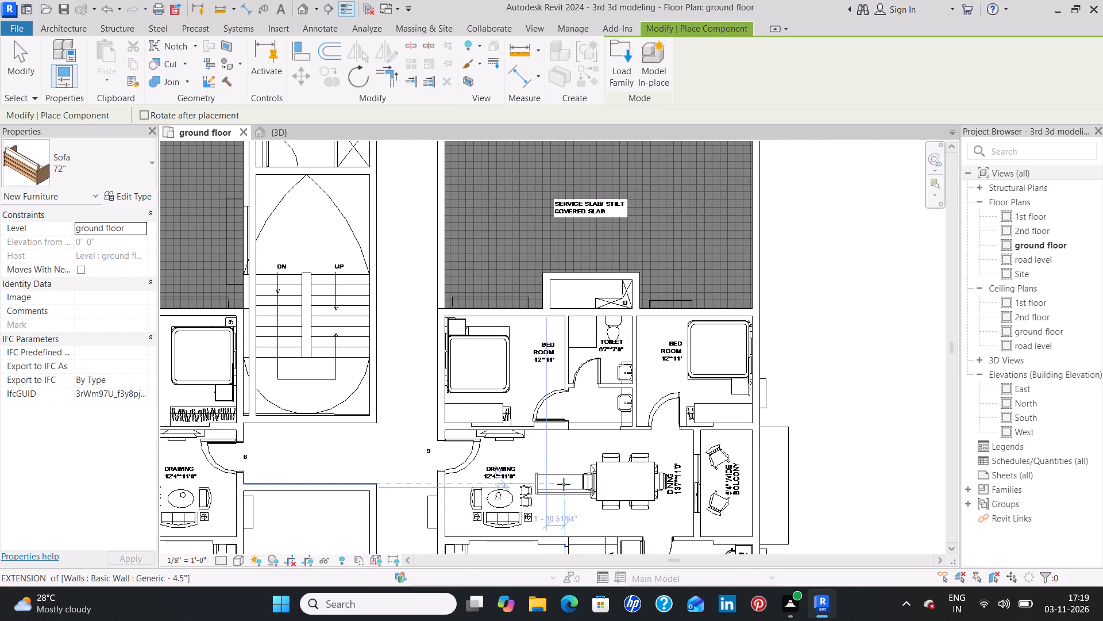
middle_drag(564, 484, 574, 320)
scroll(514, 356, up, 1)
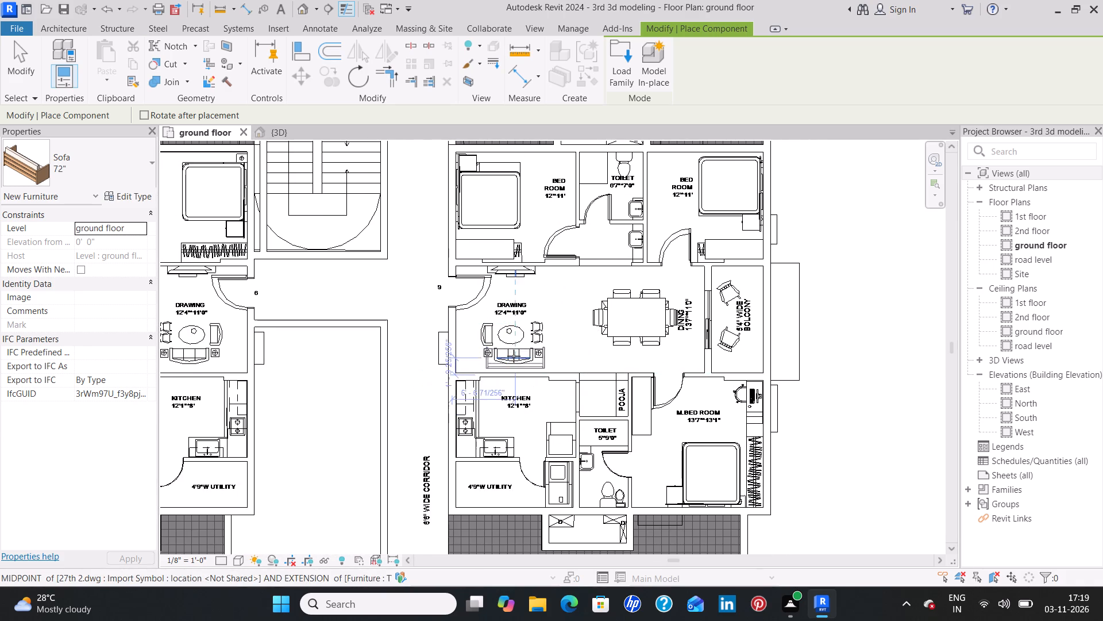
scroll(514, 356, up, 5)
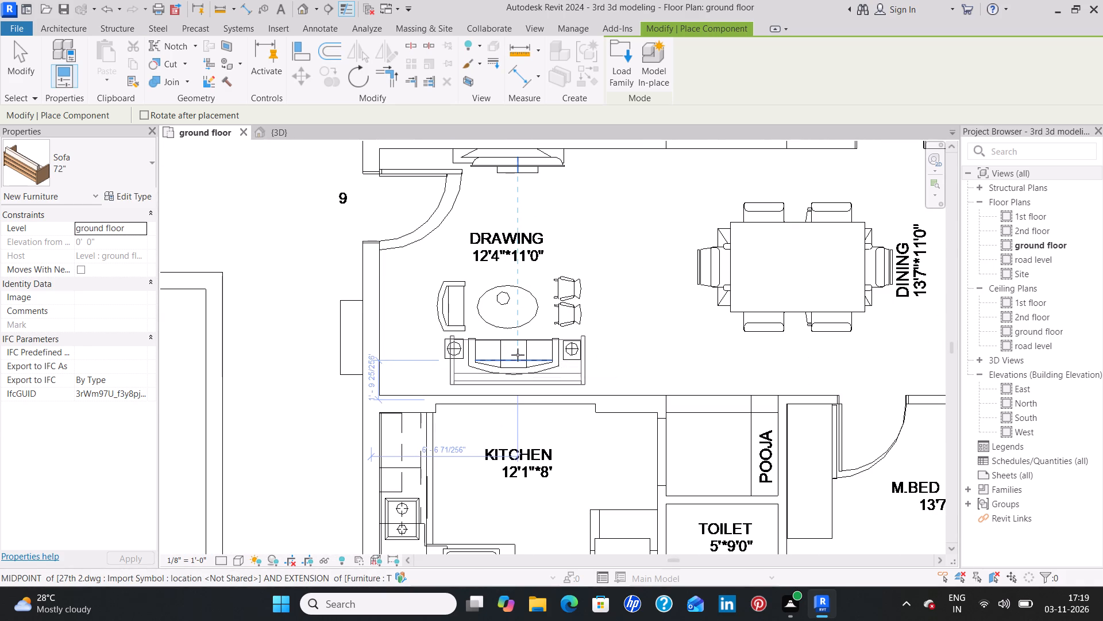
click(518, 355)
Place a 72" sofa in the drawing room of the next unit, beyond the service slab that adjoins unit 9.
scroll(535, 445, down, 3)
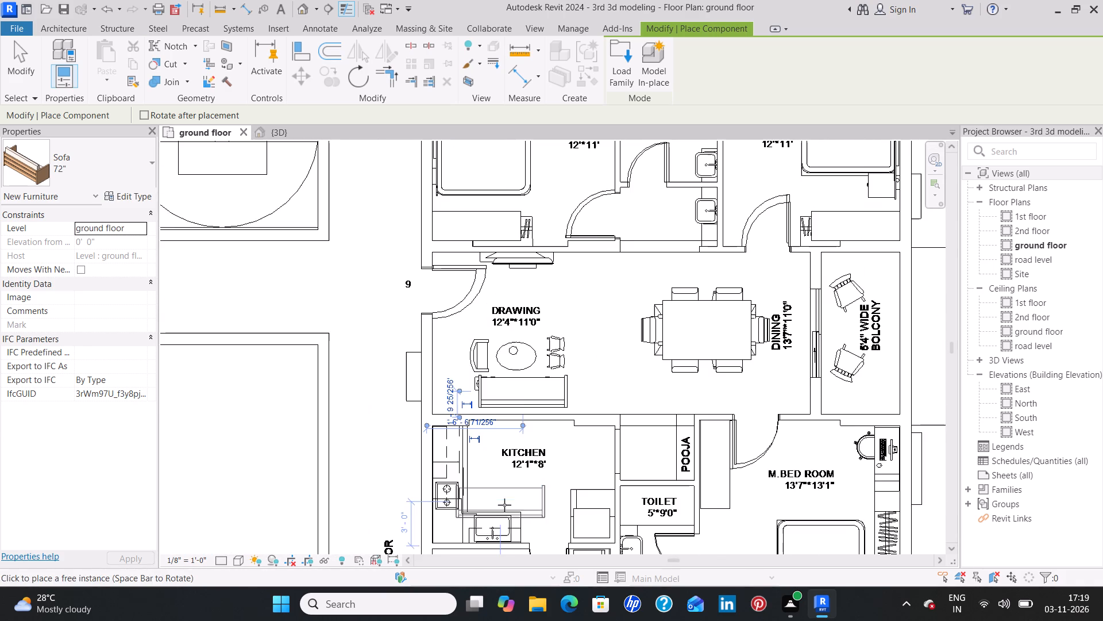
middle_drag(508, 503, 518, 279)
middle_drag(518, 497, 518, 256)
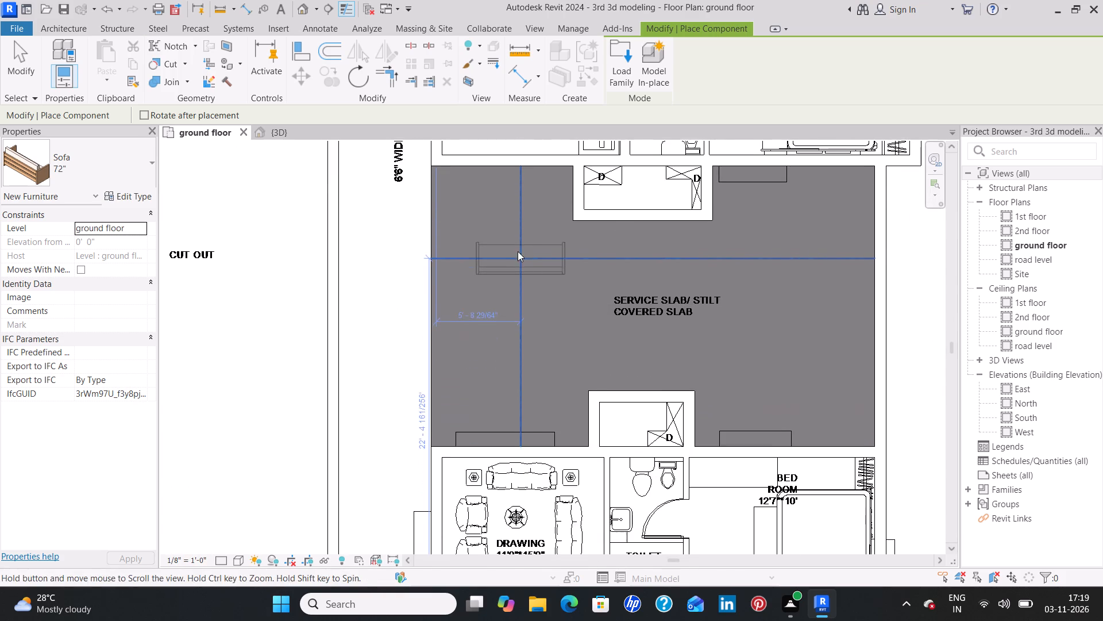
Place a 72" sofa over the sofa outline along the service slab wall in unit 10's 11'0"*15'0" drawing room, with its back toward the slab.
middle_drag(521, 472, 521, 344)
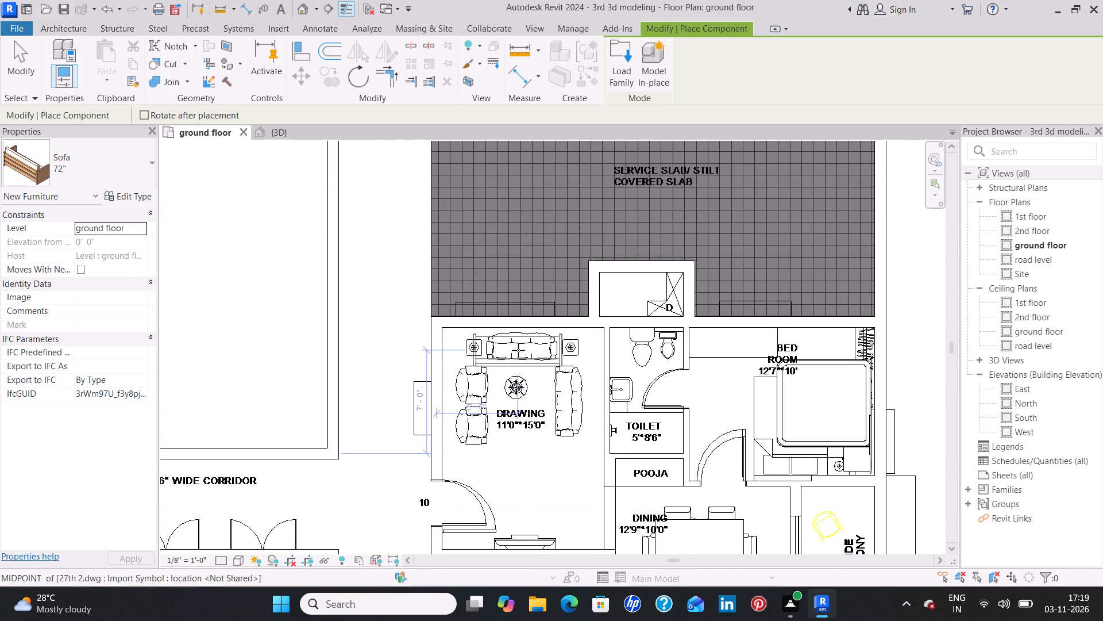
key(space)
key(space)
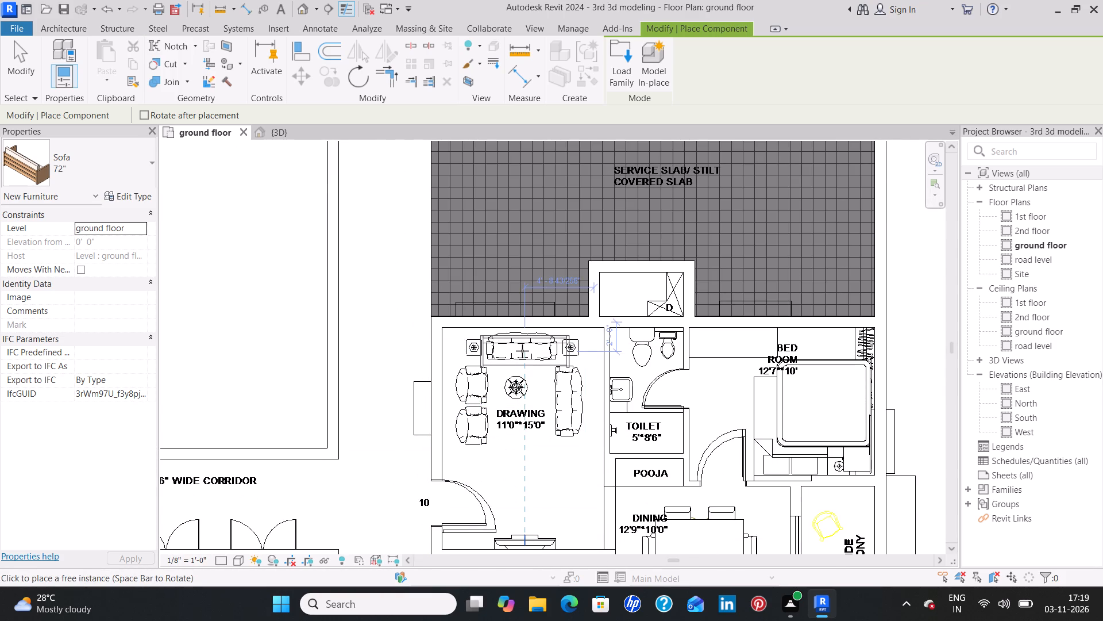
click(522, 351)
Place a second 72" sofa over the side sofa outline in unit 10's drawing room, turned with its back toward the toilet.
key(space)
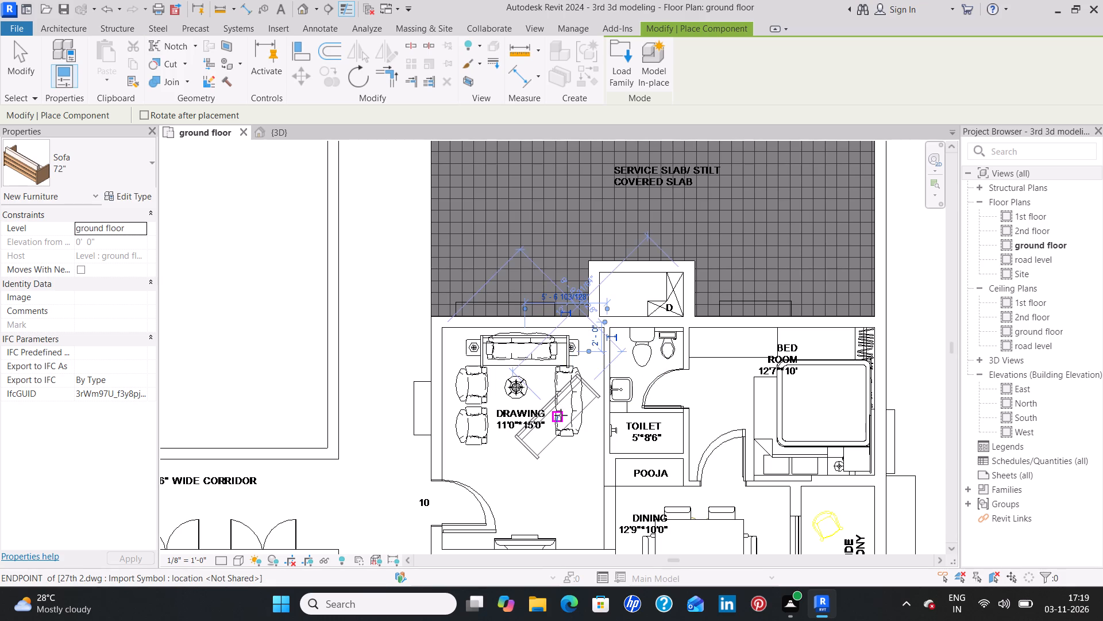
key(space)
key(space)
key(space)
key(space)
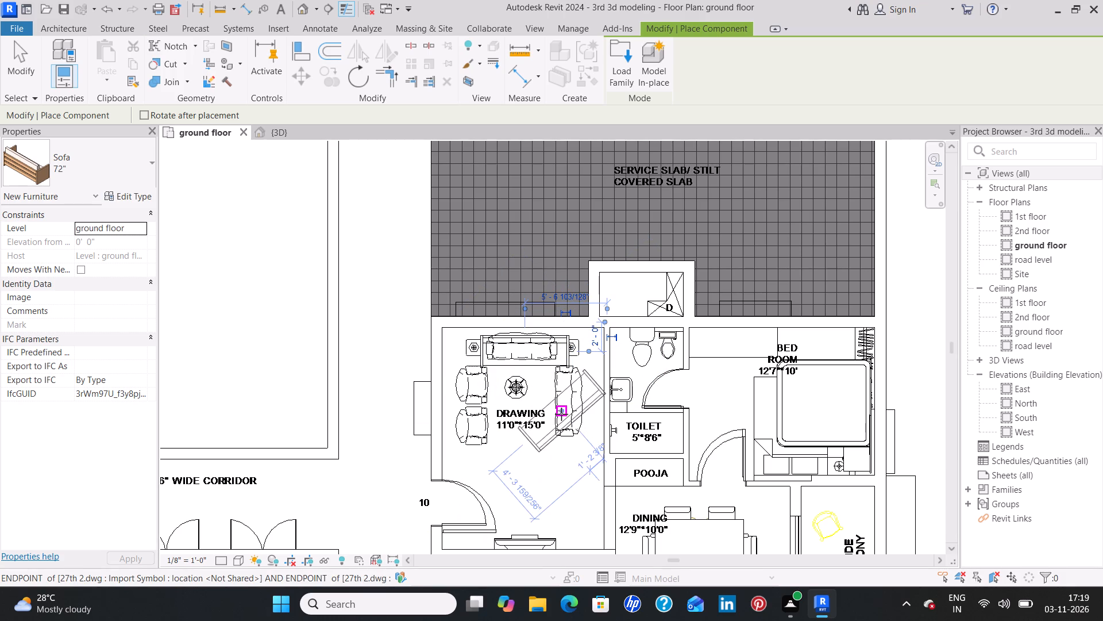
key(space)
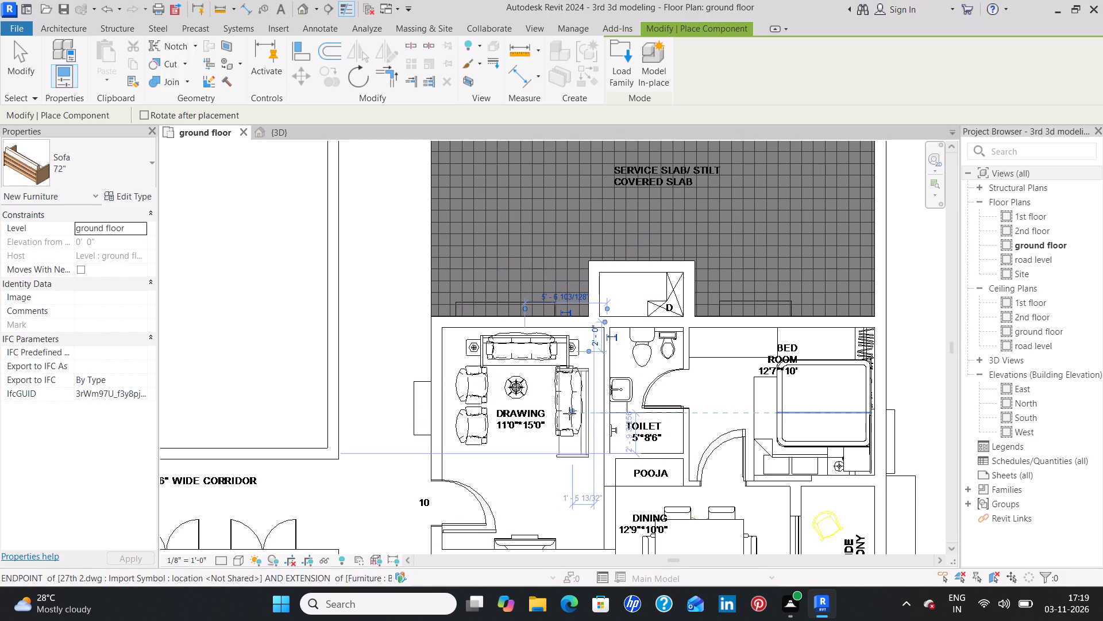
scroll(569, 413, up, 4)
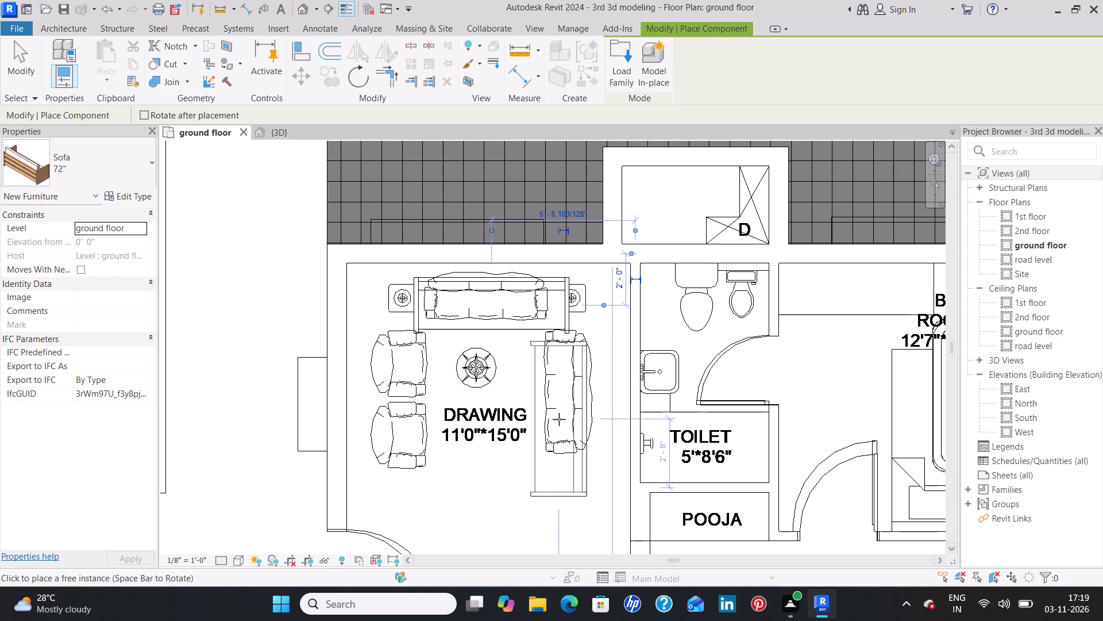
click(565, 425)
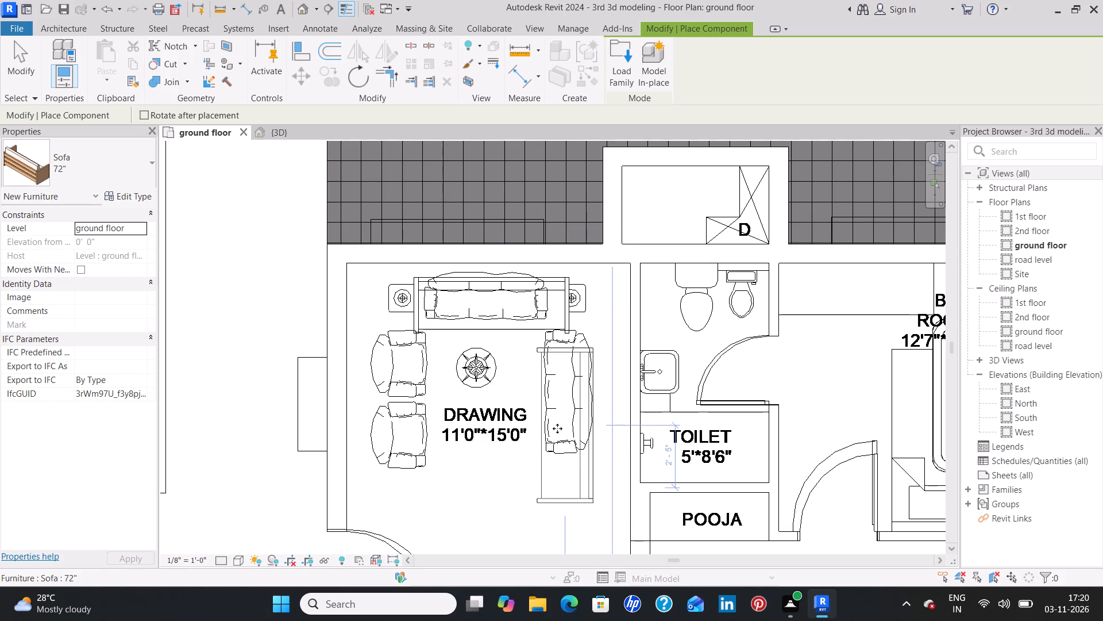
Place a 72" sofa over the long sofa outline in unit 1's 12'4"*11' drawing room, with its back toward the master bedroom.
scroll(454, 447, down, 4)
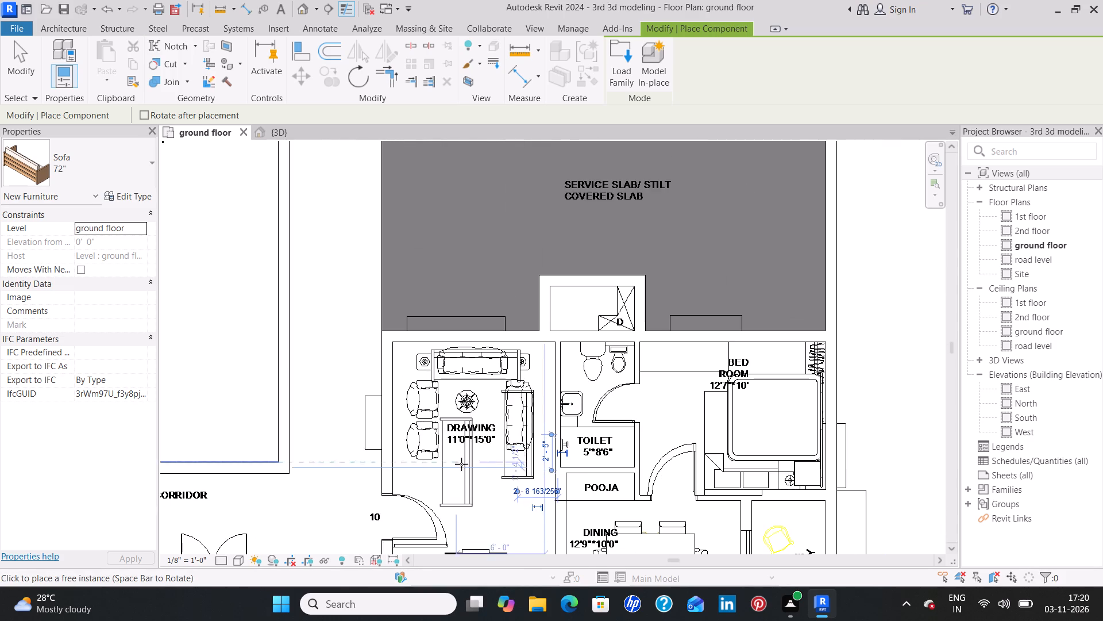
middle_drag(462, 485, 473, 388)
scroll(472, 379, down, 1)
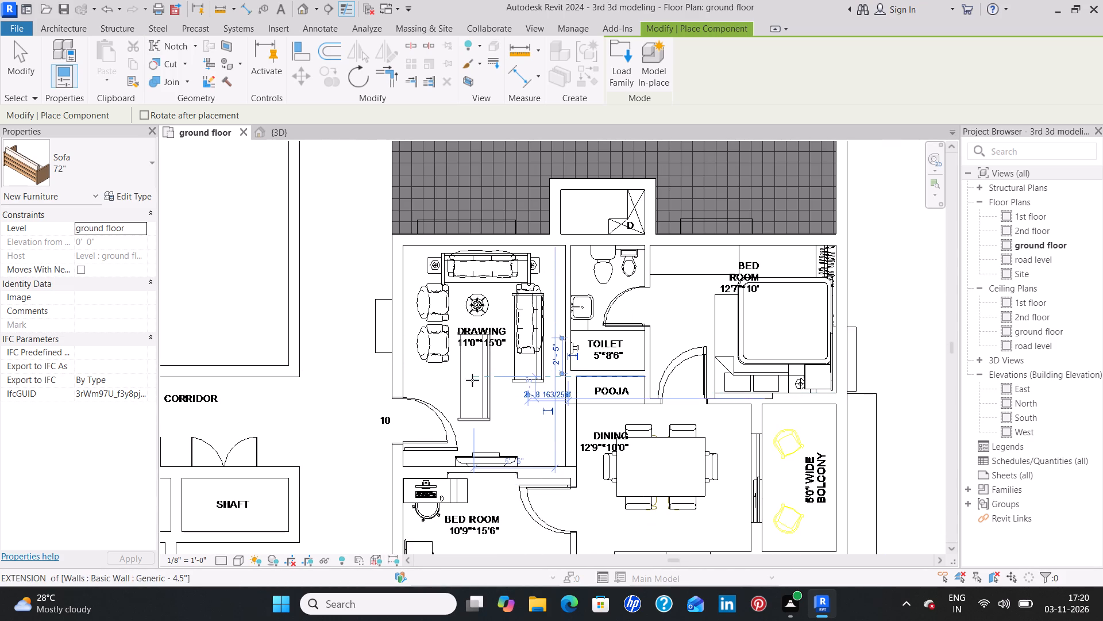
scroll(472, 380, down, 2)
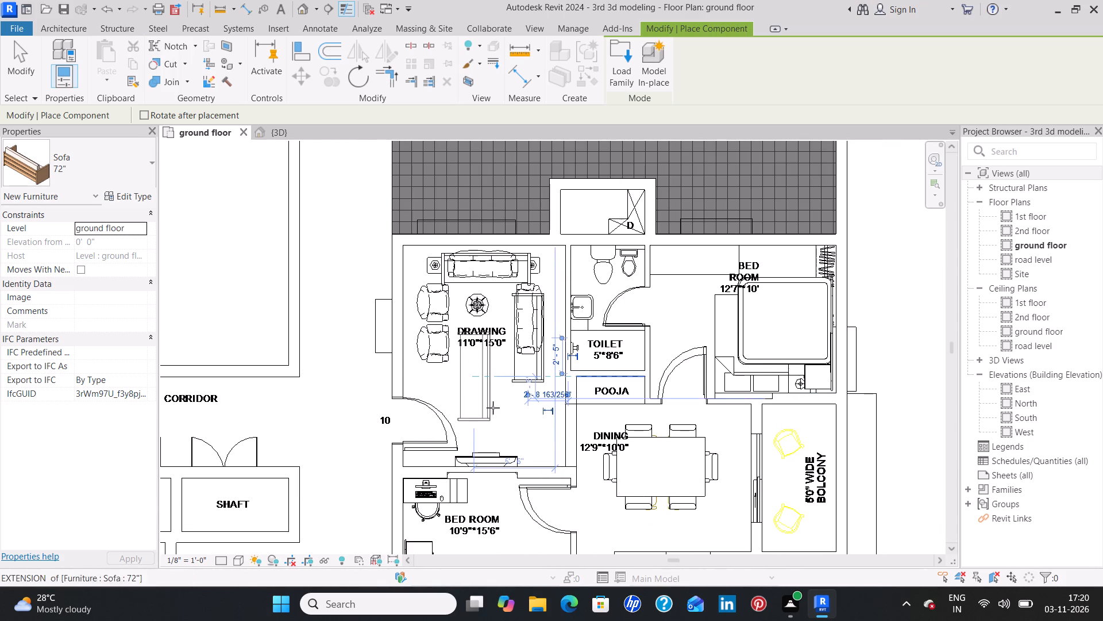
scroll(473, 430, down, 5)
middle_drag(491, 439, 493, 416)
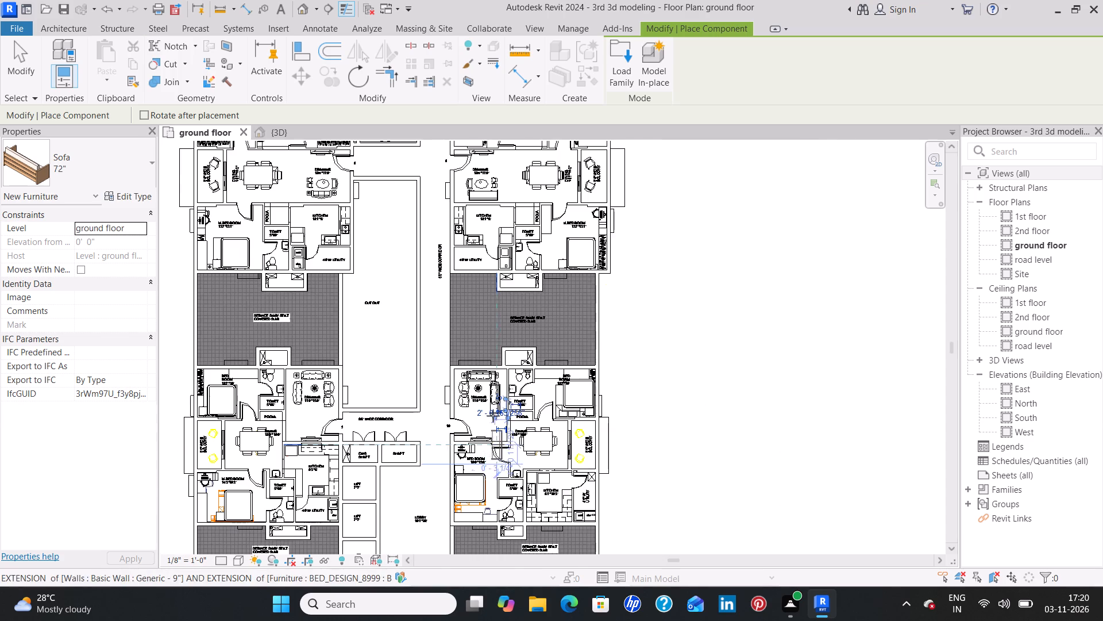
middle_drag(493, 416, 504, 344)
middle_drag(510, 458, 516, 328)
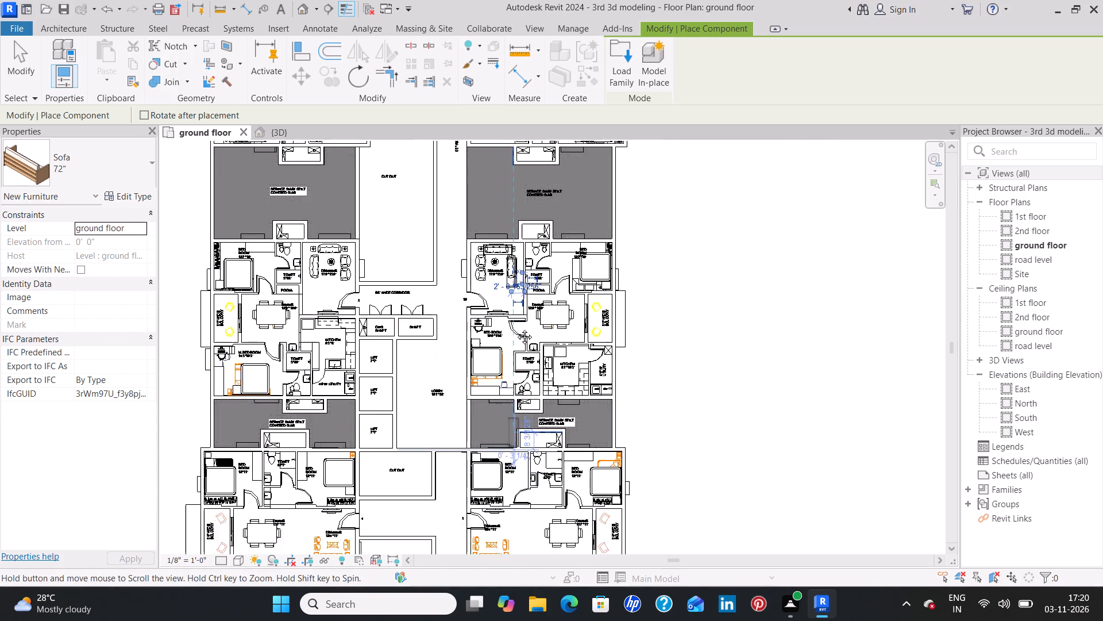
middle_drag(516, 328, 520, 291)
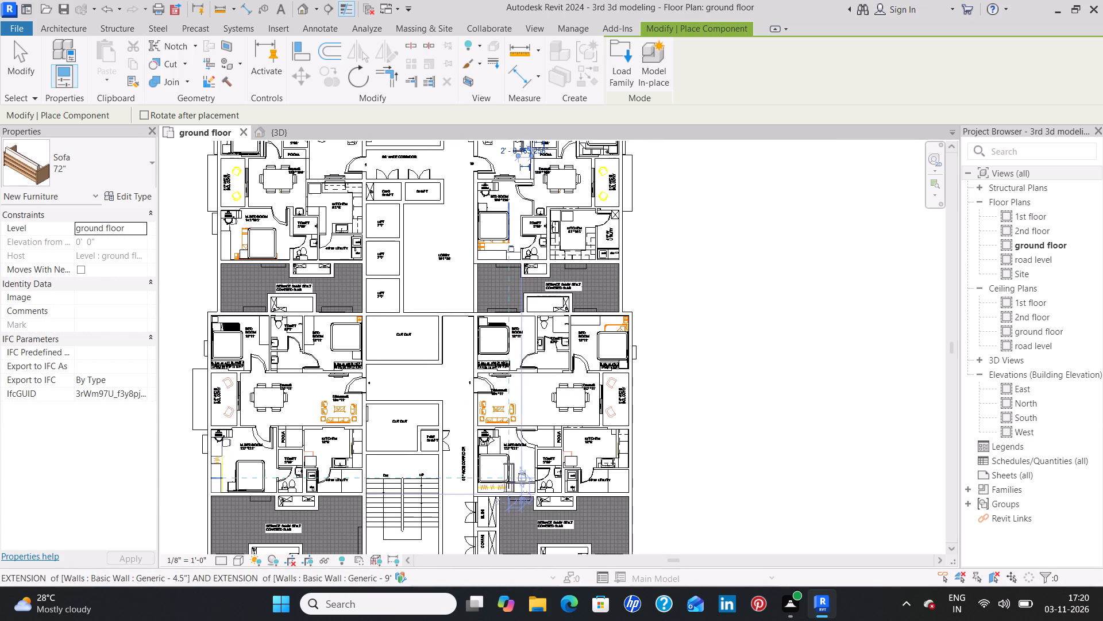
scroll(506, 384, up, 6)
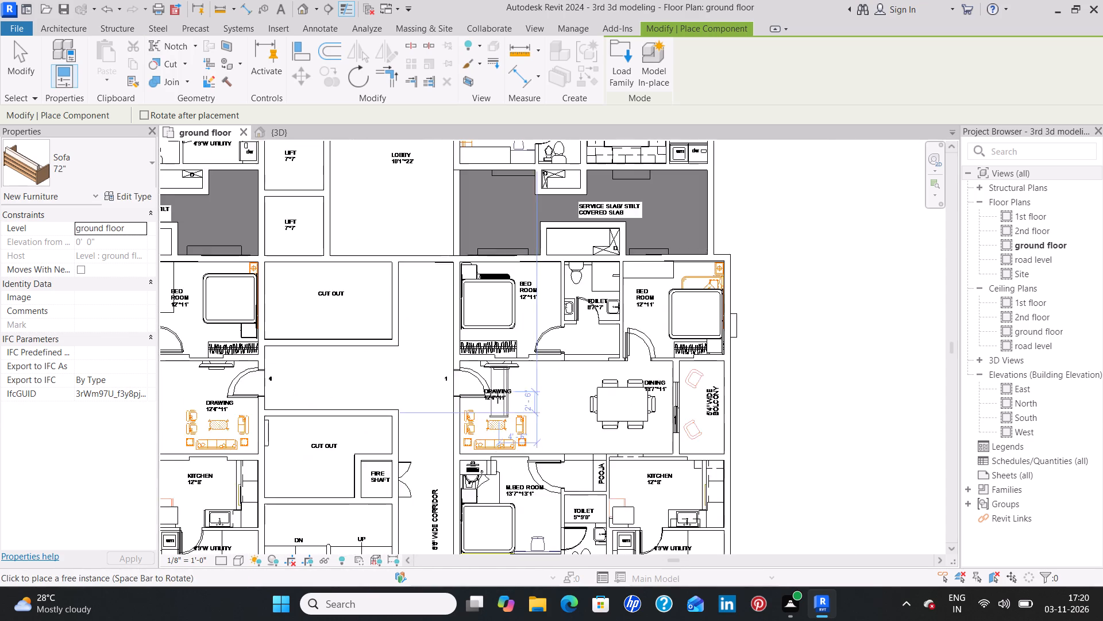
scroll(497, 397, up, 7)
middle_drag(515, 431, 540, 254)
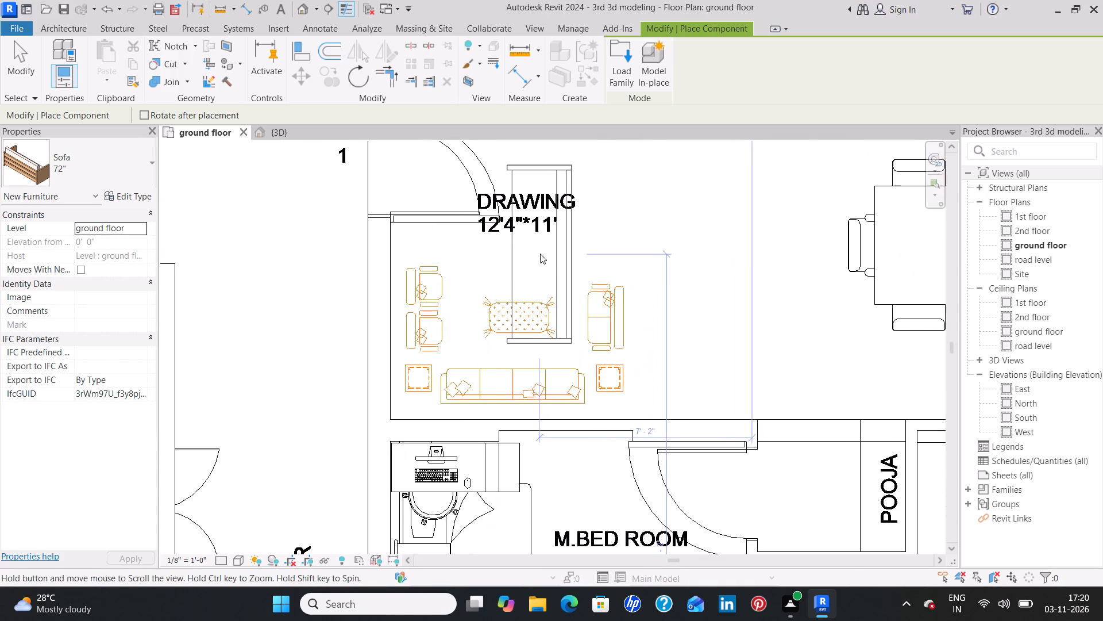
key(space)
key(space)
key(space)
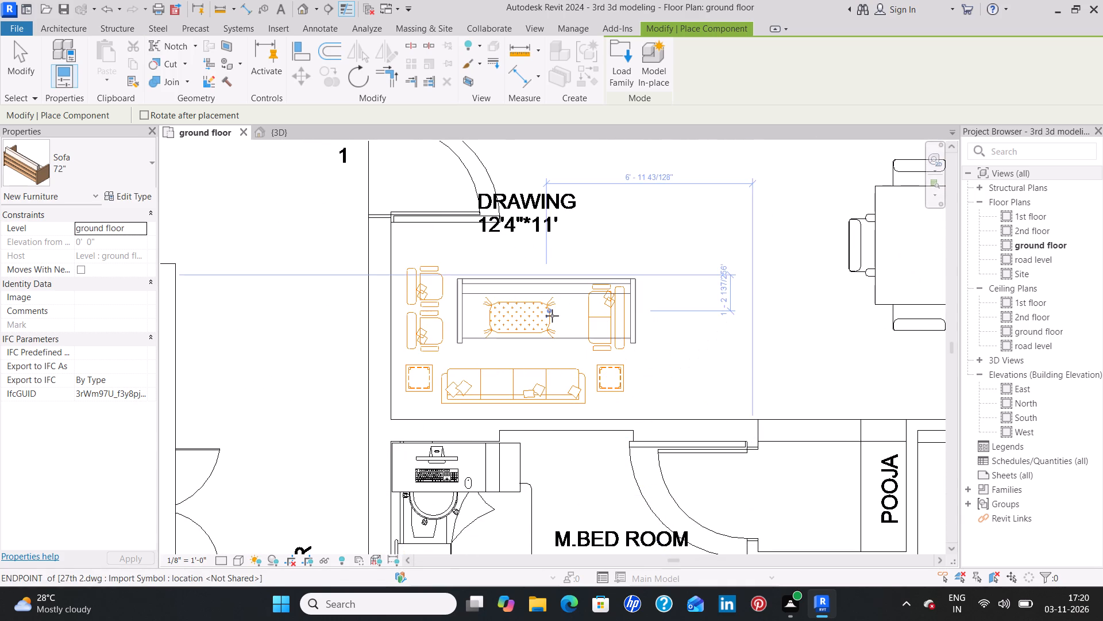
key(space)
key(space)
key(space)
key(space)
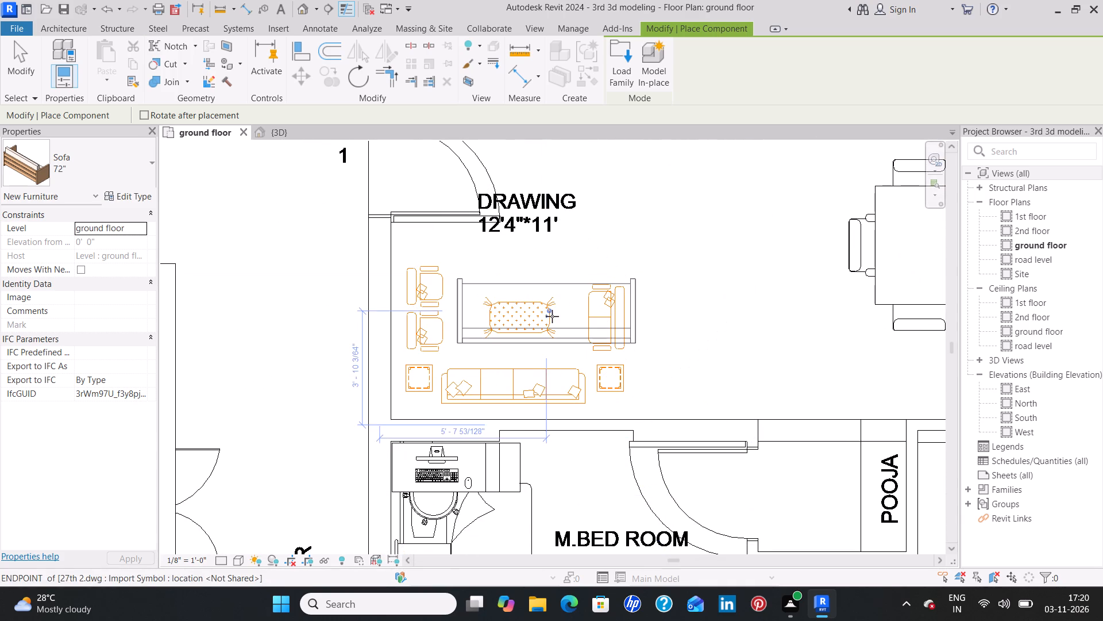
click(552, 377)
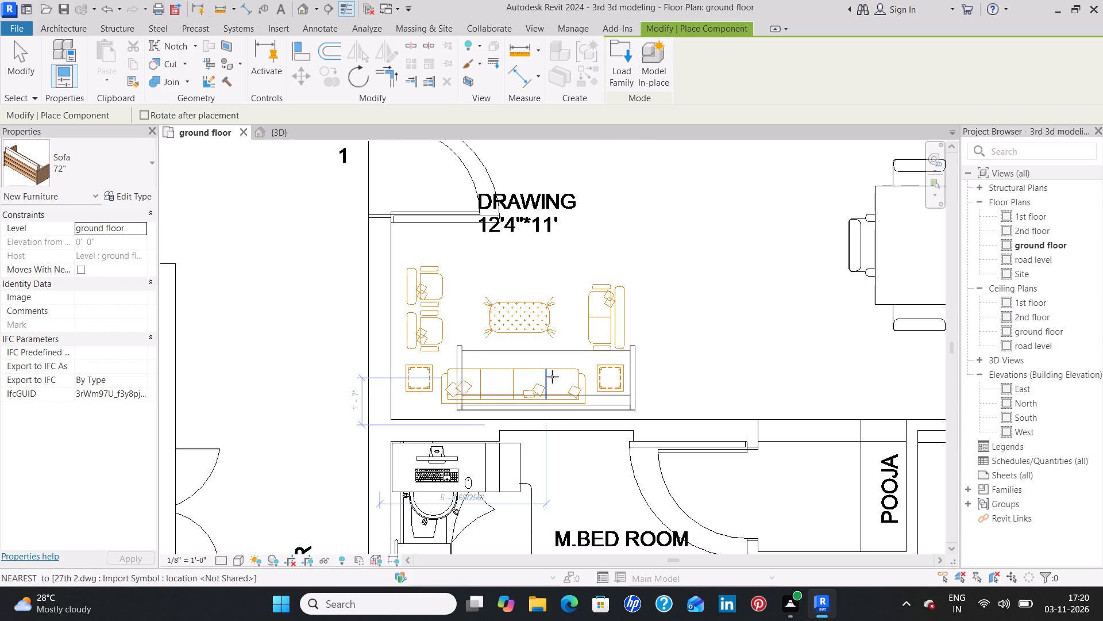
Place a 72" sofa over the sofa outline in unit 2's 12'7"*11'6" drawing room, with its back toward the kitchen.
scroll(508, 409, down, 5)
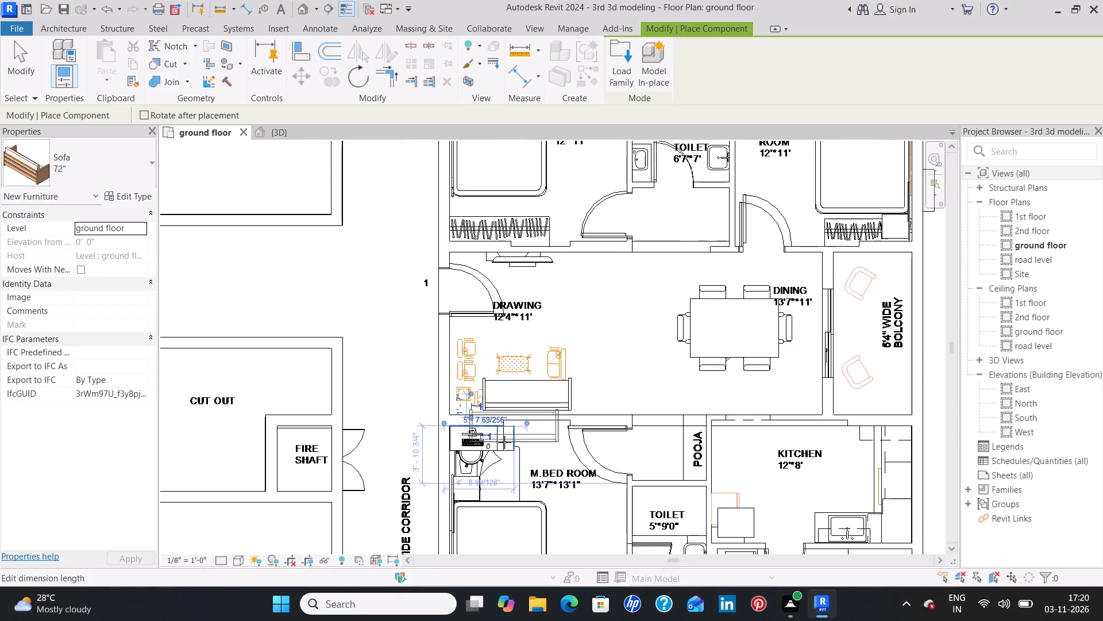
middle_drag(523, 457, 539, 290)
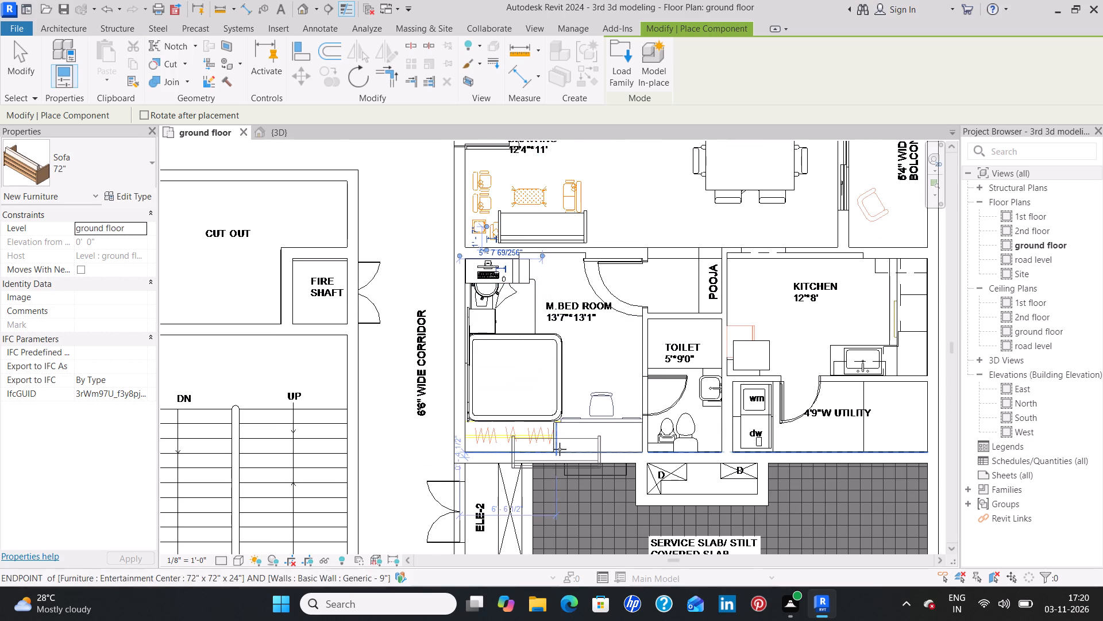
middle_drag(560, 449, 566, 354)
middle_drag(556, 474, 556, 241)
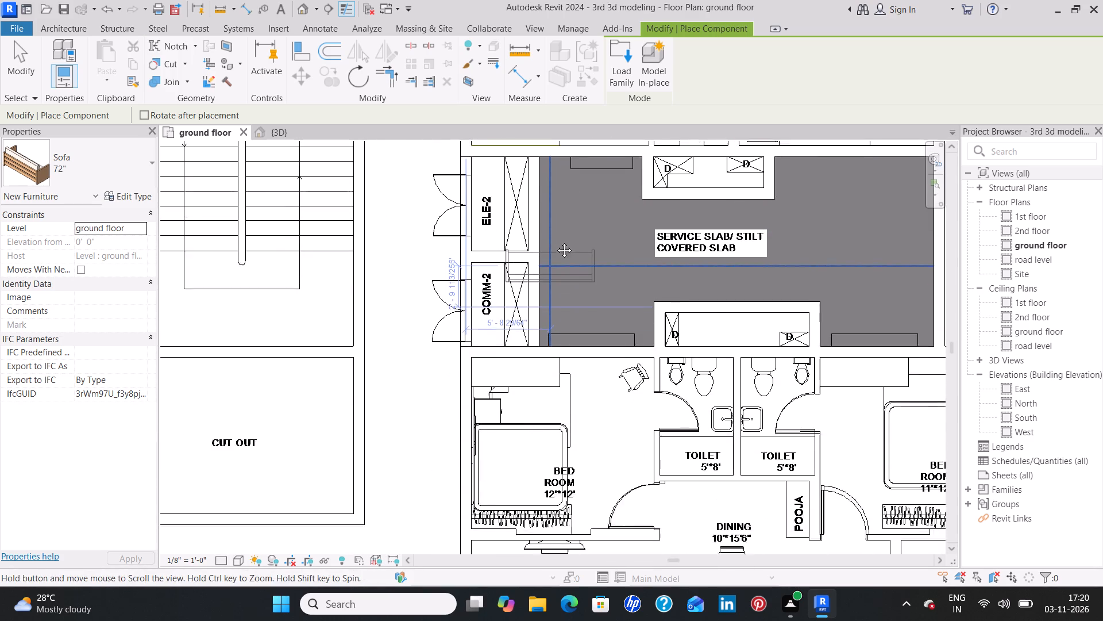
middle_drag(556, 241, 556, 240)
middle_drag(554, 453, 554, 258)
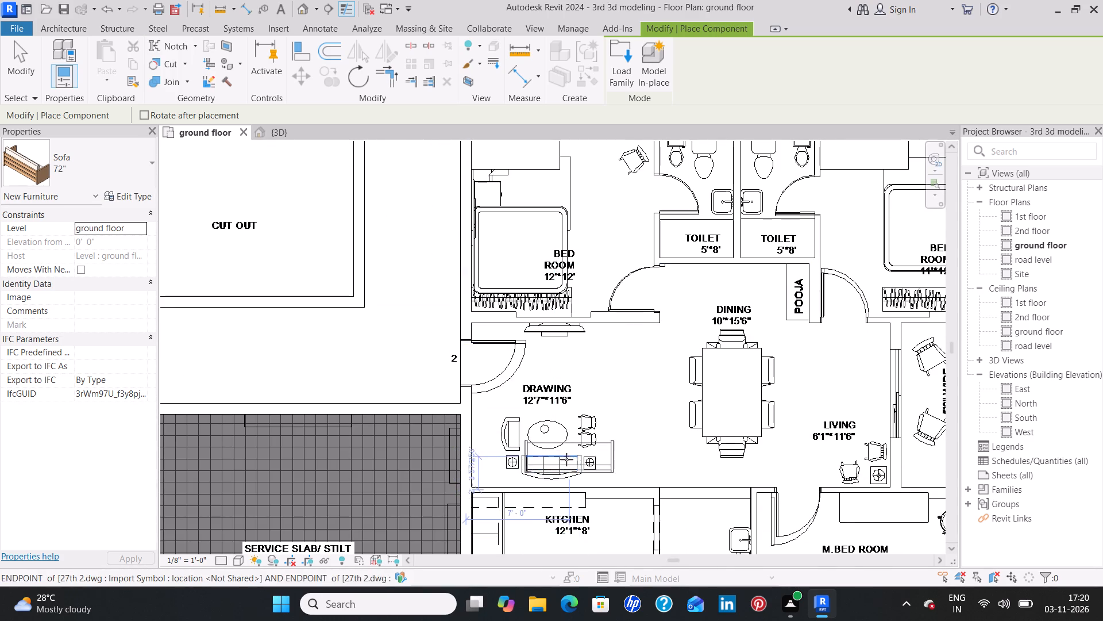
scroll(564, 461, up, 7)
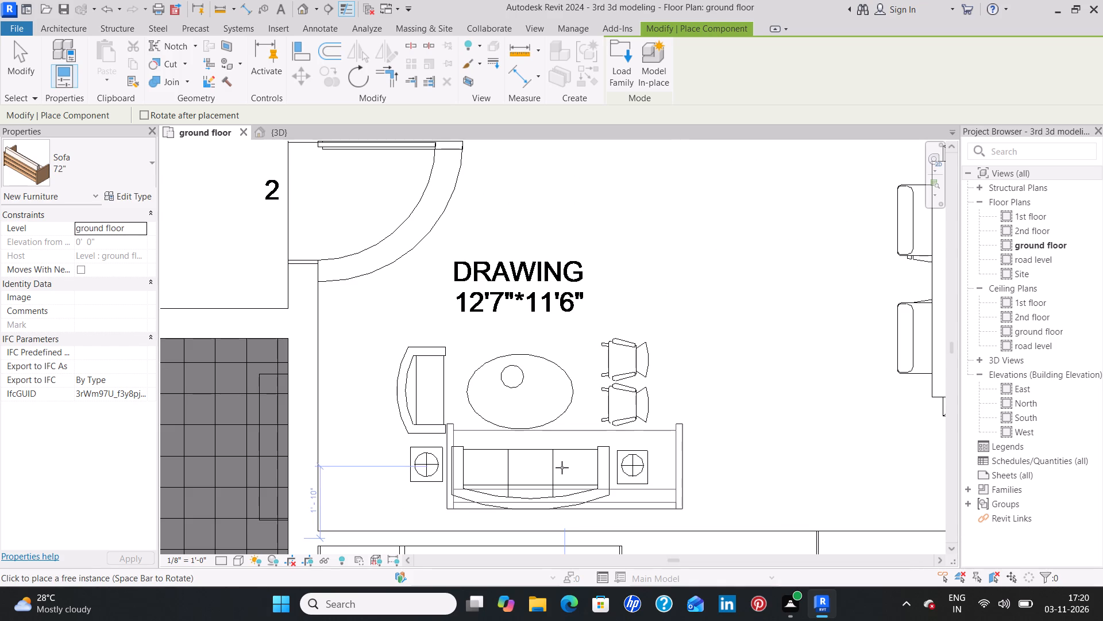
click(561, 469)
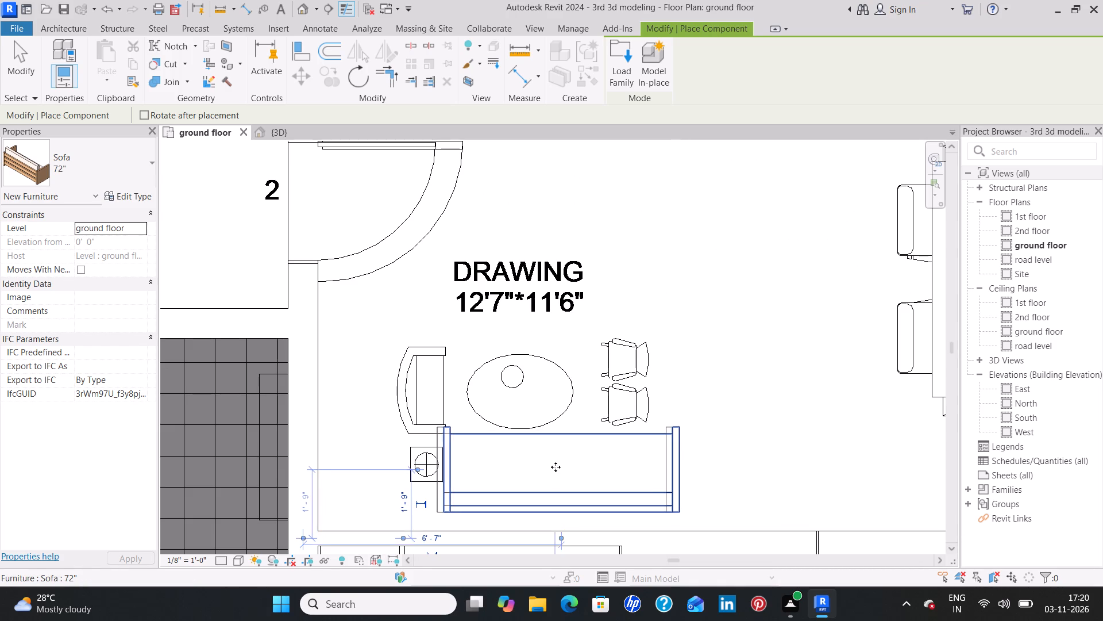
Place a 72" sofa over the sofa outline in unit 3's 12'7"*11'6" drawing room, with its back toward the kitchen.
scroll(556, 467, down, 4)
middle_drag(558, 463, 558, 334)
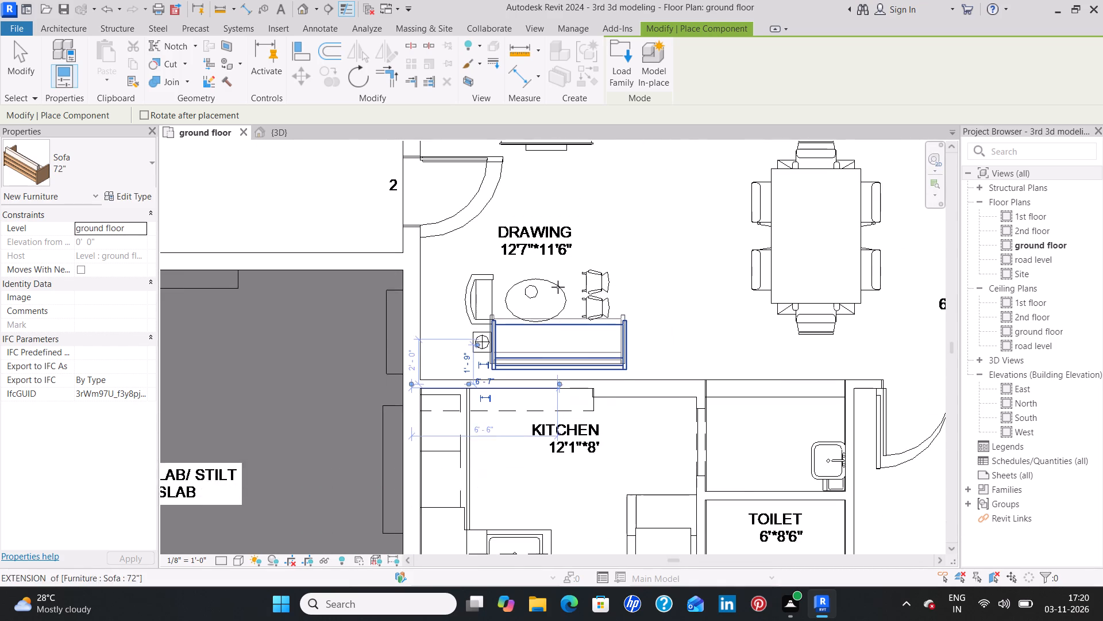
middle_drag(556, 461, 561, 270)
scroll(549, 292, down, 4)
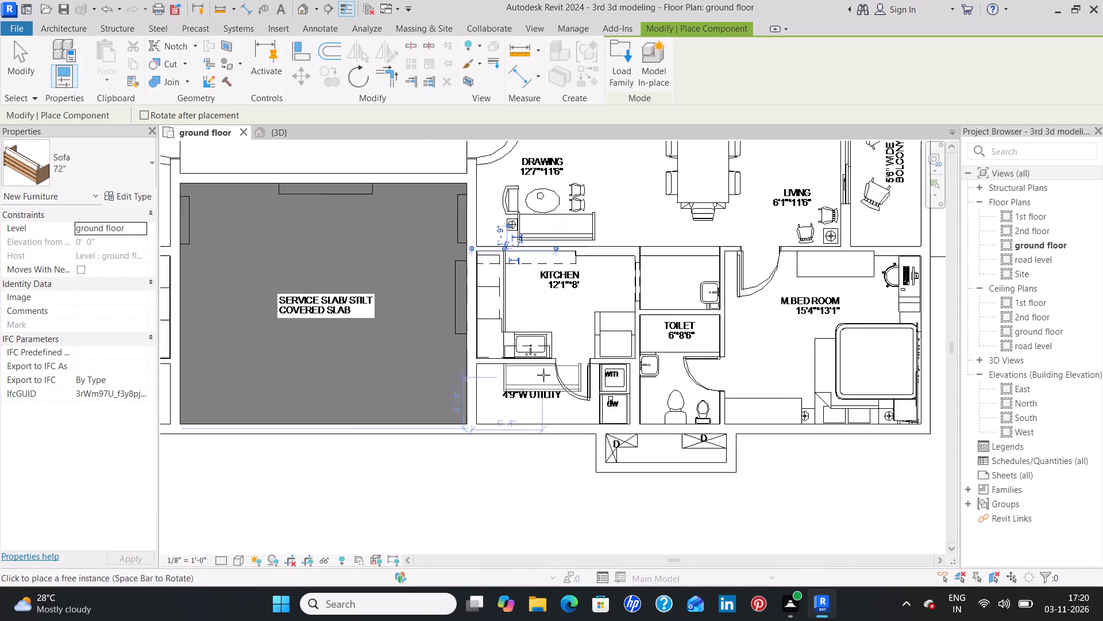
scroll(543, 375, down, 2)
middle_drag(341, 364, 696, 371)
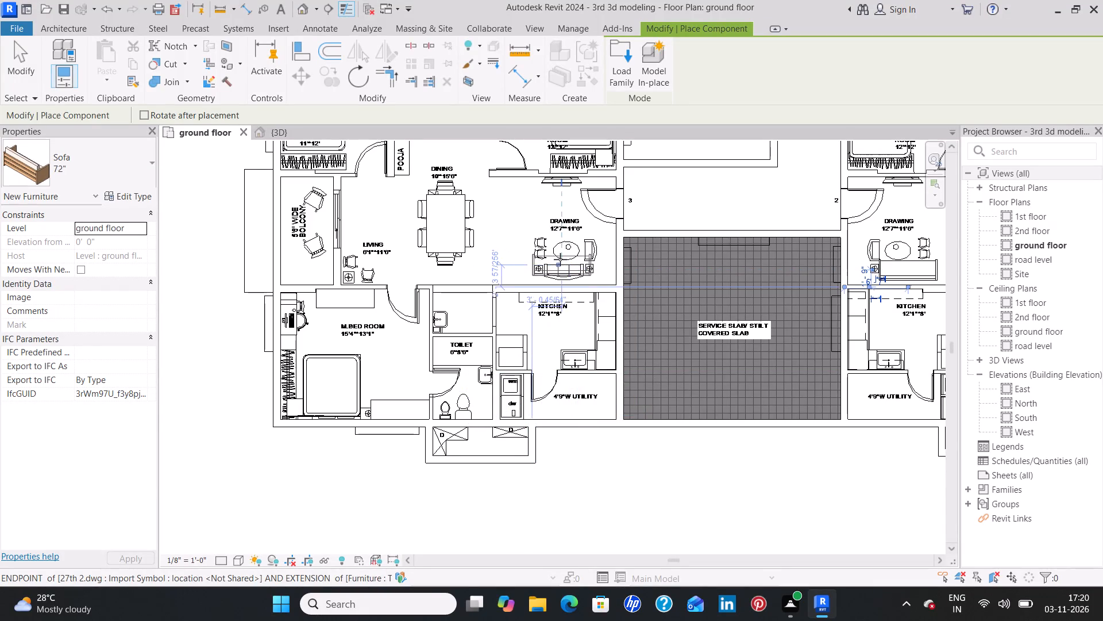
scroll(560, 259, up, 7)
middle_drag(567, 256, 512, 312)
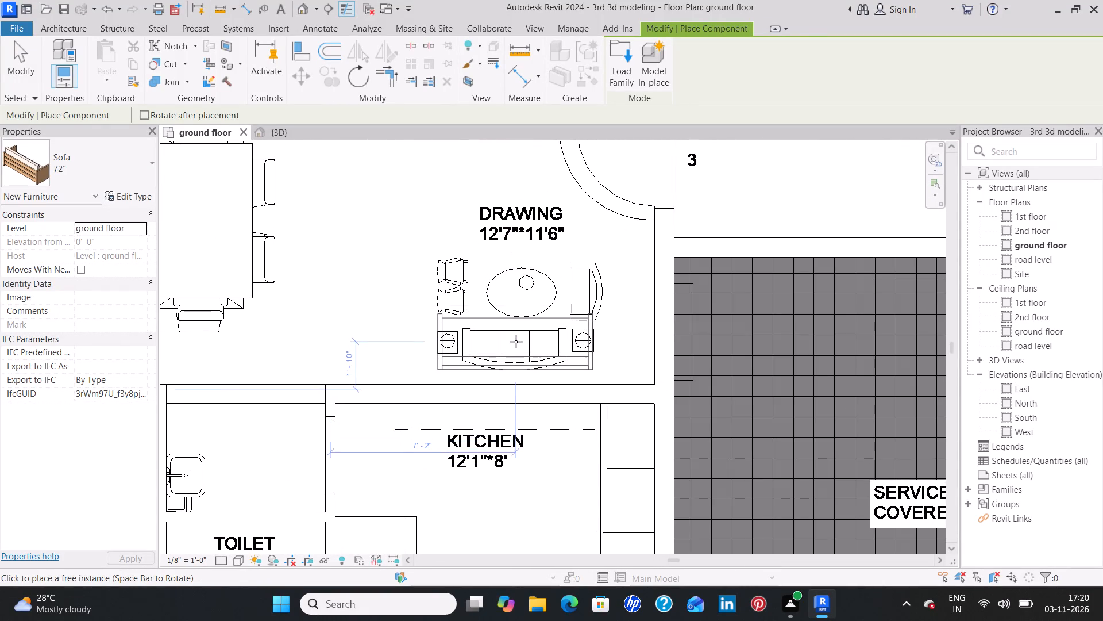
click(516, 342)
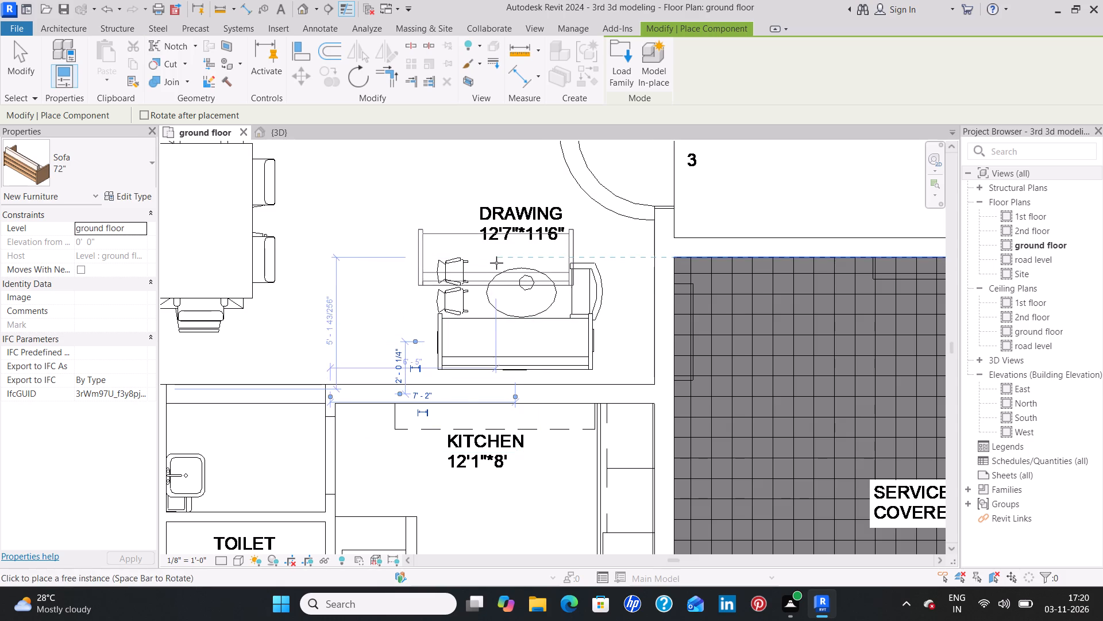
Place a 72" sofa over the long sofa outline in unit 4's 12'4"*11' drawing room, with its back toward the kitchen.
scroll(496, 263, down, 4)
middle_drag(501, 231, 500, 491)
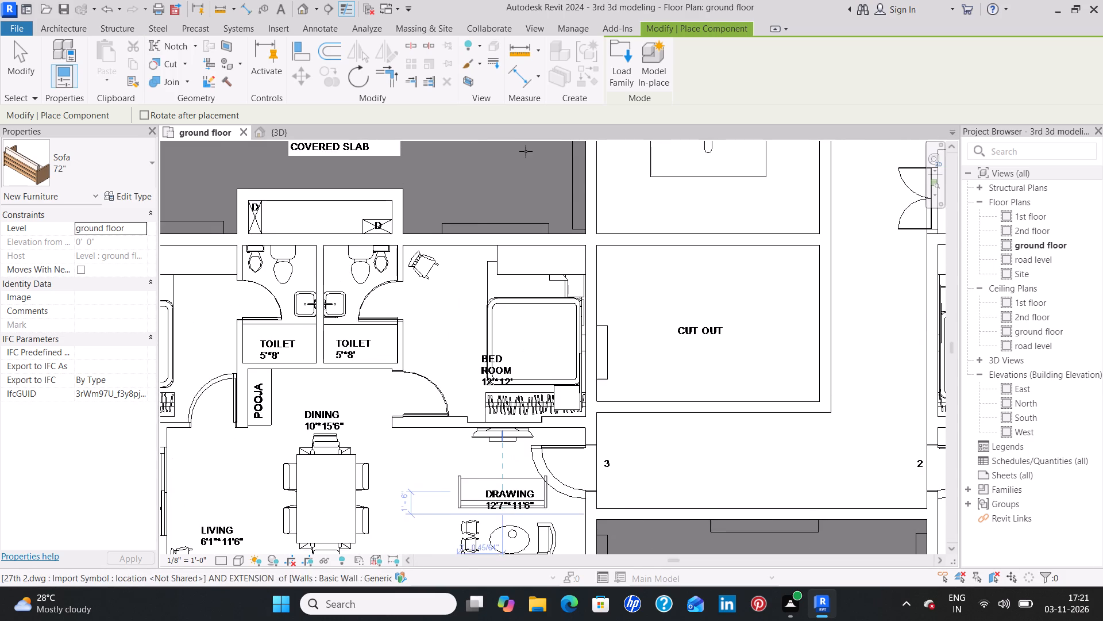
middle_drag(518, 185, 511, 437)
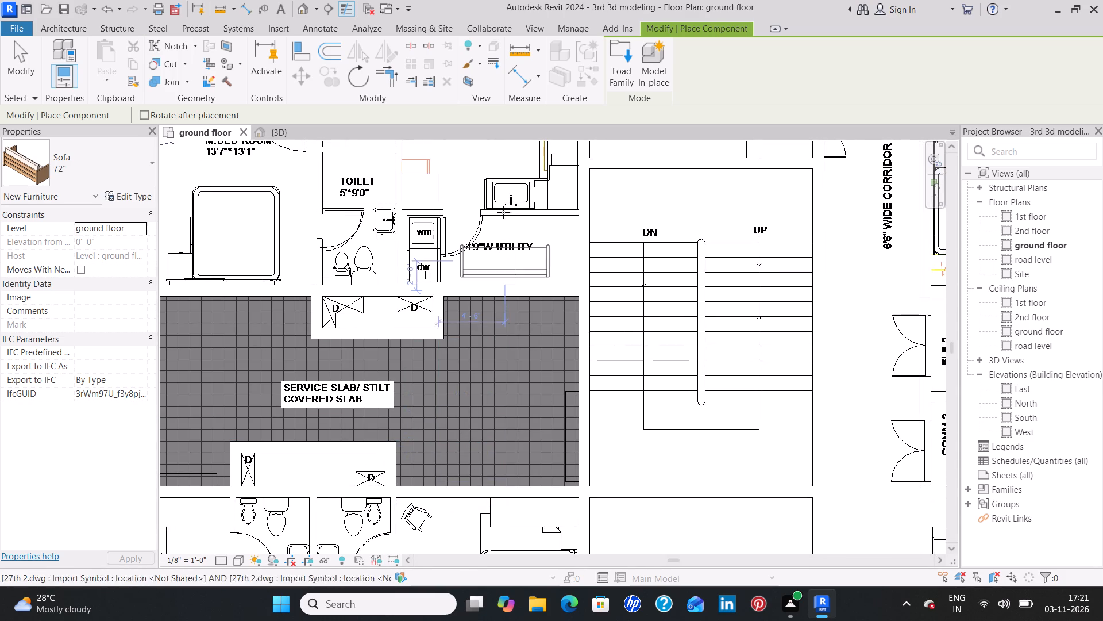
middle_drag(503, 212, 490, 437)
middle_drag(497, 282, 480, 396)
scroll(480, 396, up, 7)
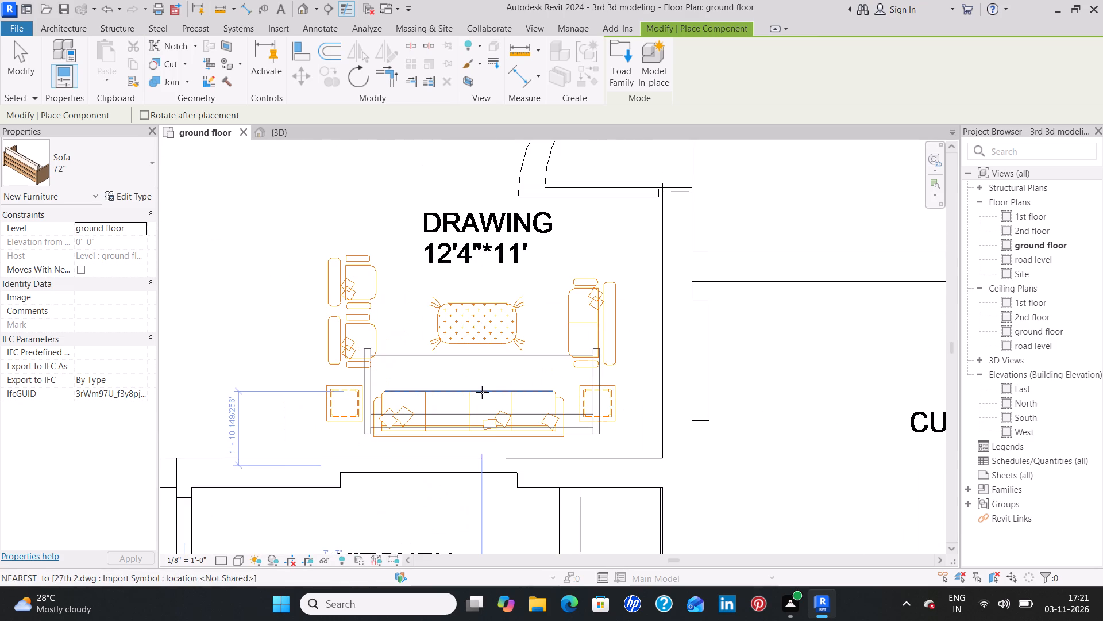
click(465, 394)
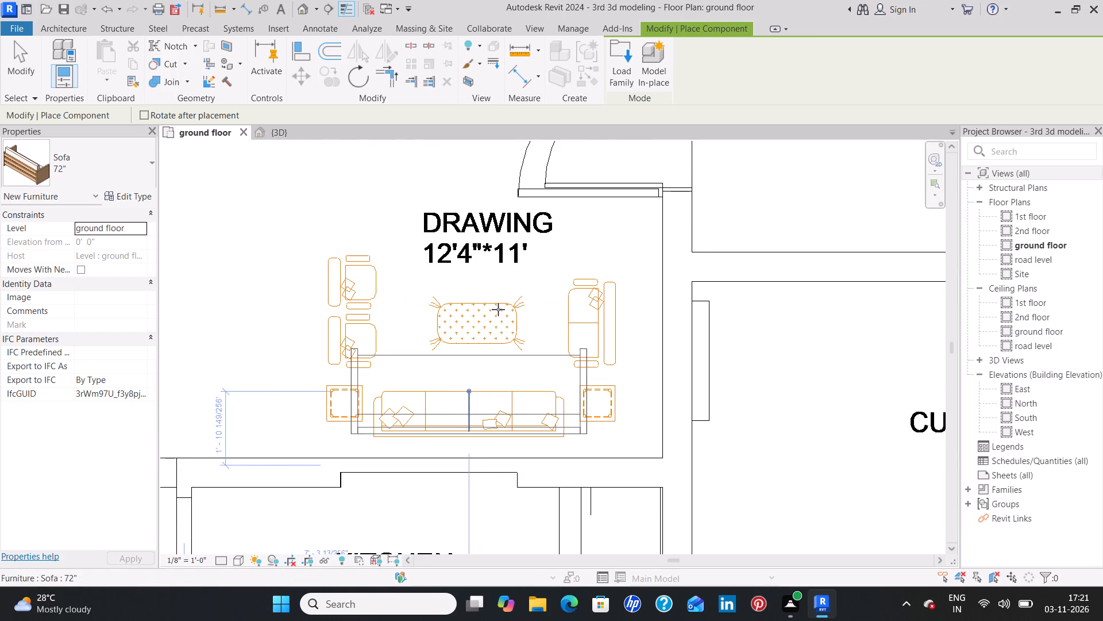
Place a 72" sofa over the two-sofa outline opposite the toilet in unit 5's 11'0"*15'0" drawing room, with its seat facing the round table.
scroll(495, 295, down, 1)
middle_drag(495, 295, 482, 449)
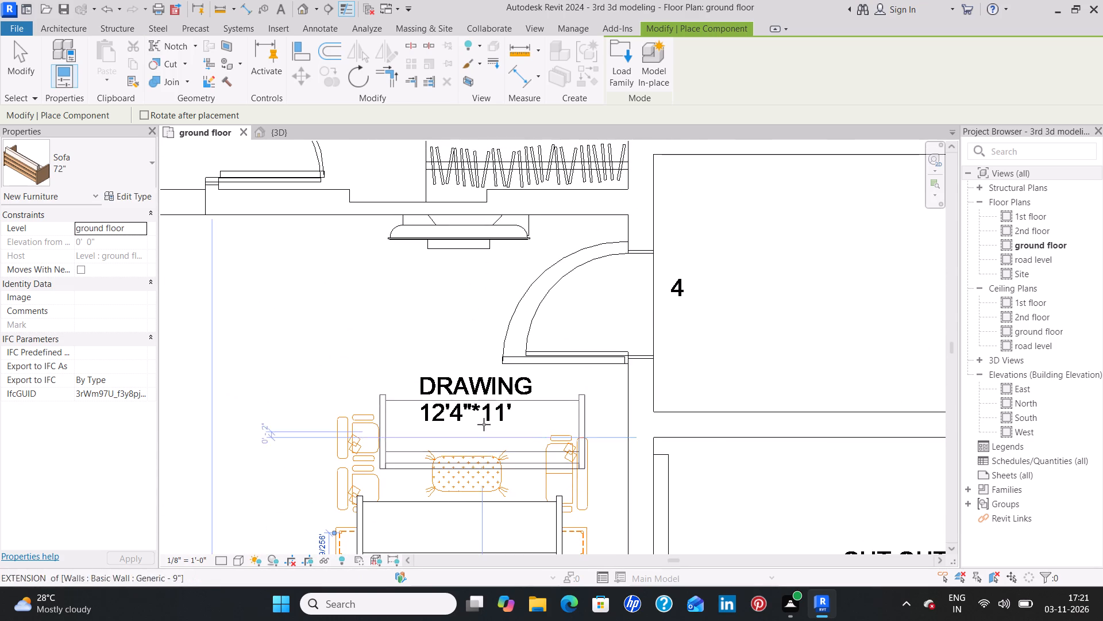
scroll(484, 424, down, 2)
middle_drag(483, 223, 441, 521)
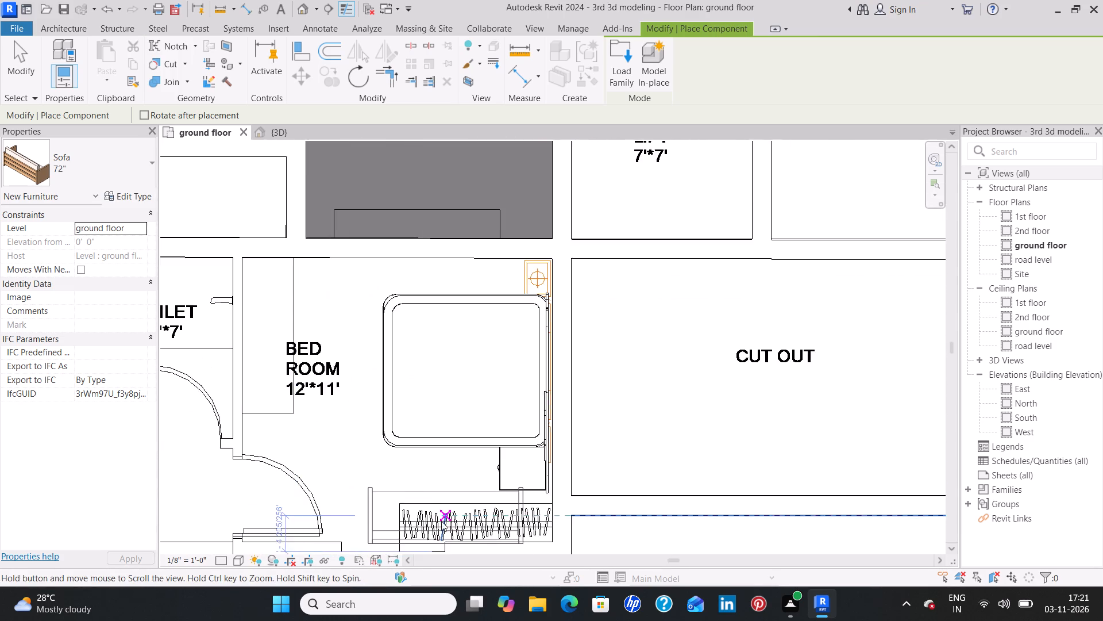
scroll(445, 457, down, 5)
scroll(440, 401, down, 4)
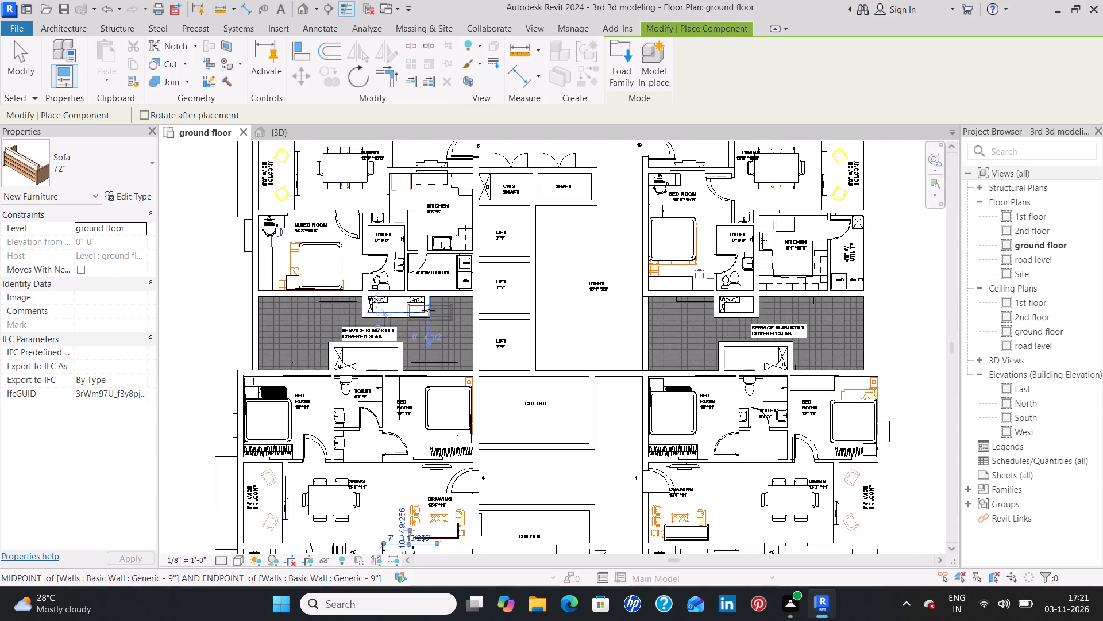
middle_drag(429, 310, 429, 533)
scroll(438, 306, up, 9)
key(space)
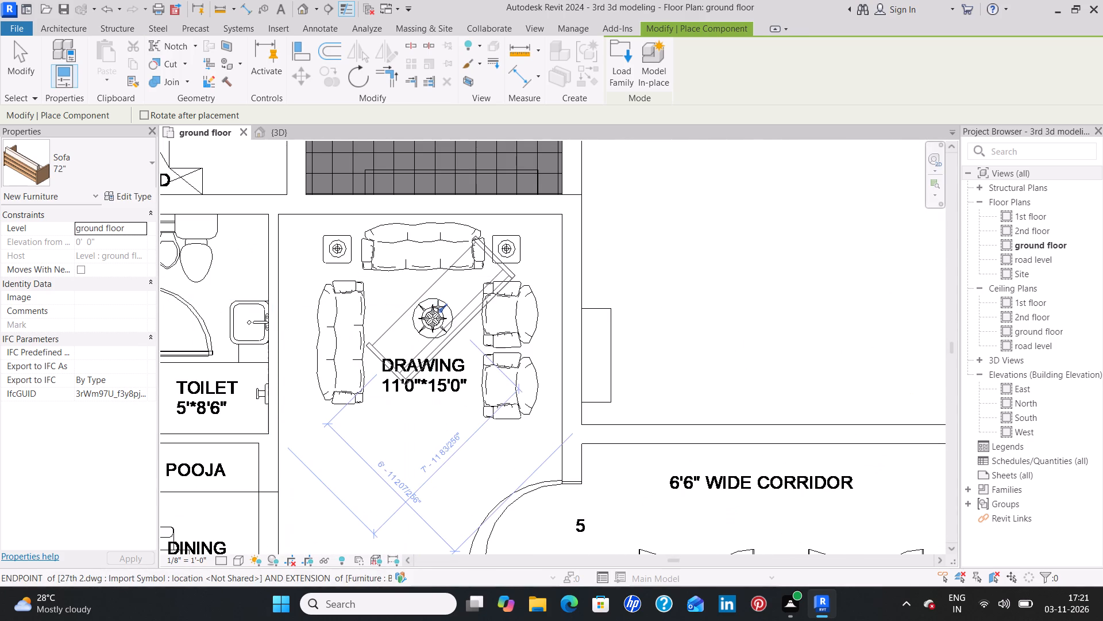
key(space)
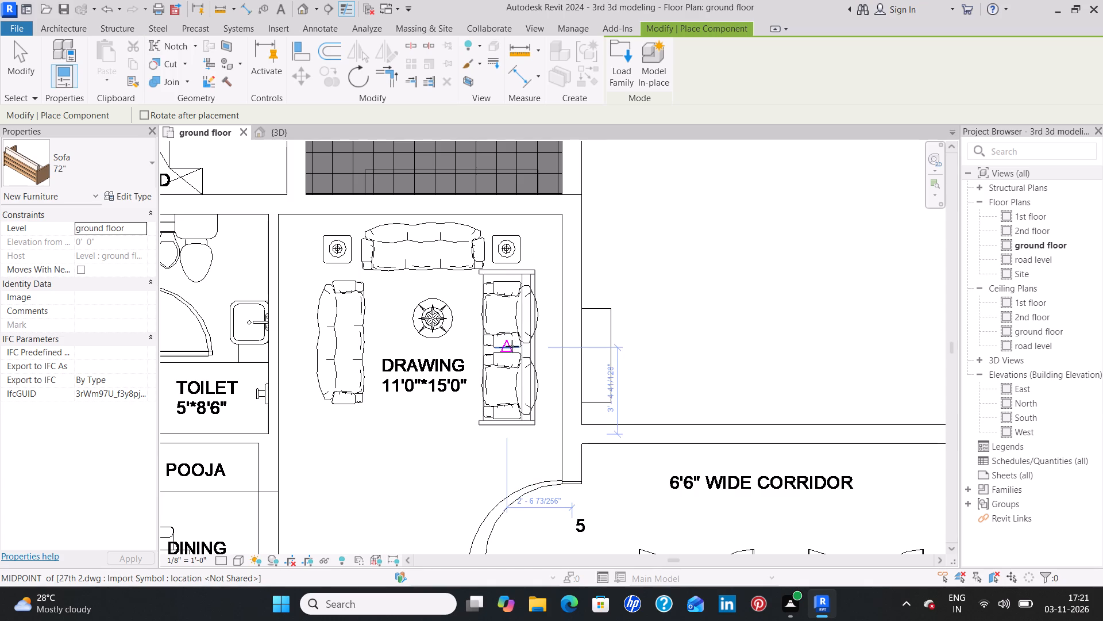
click(515, 356)
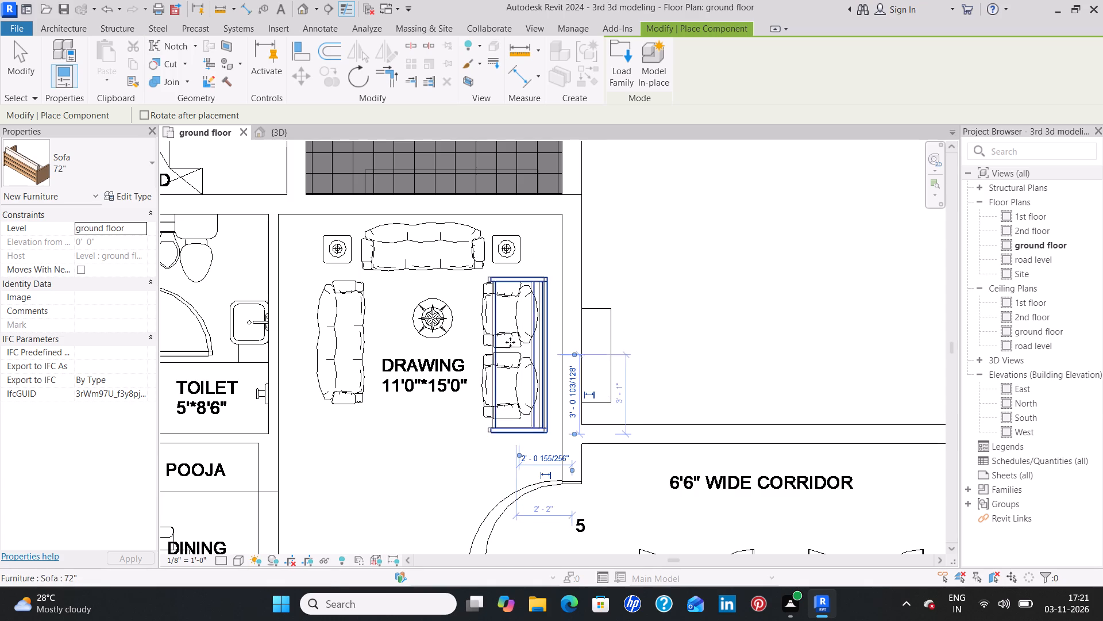
Place another 72" sofa over the sofa outline between unit 5's two side tables, with its back toward the service slab.
key(space)
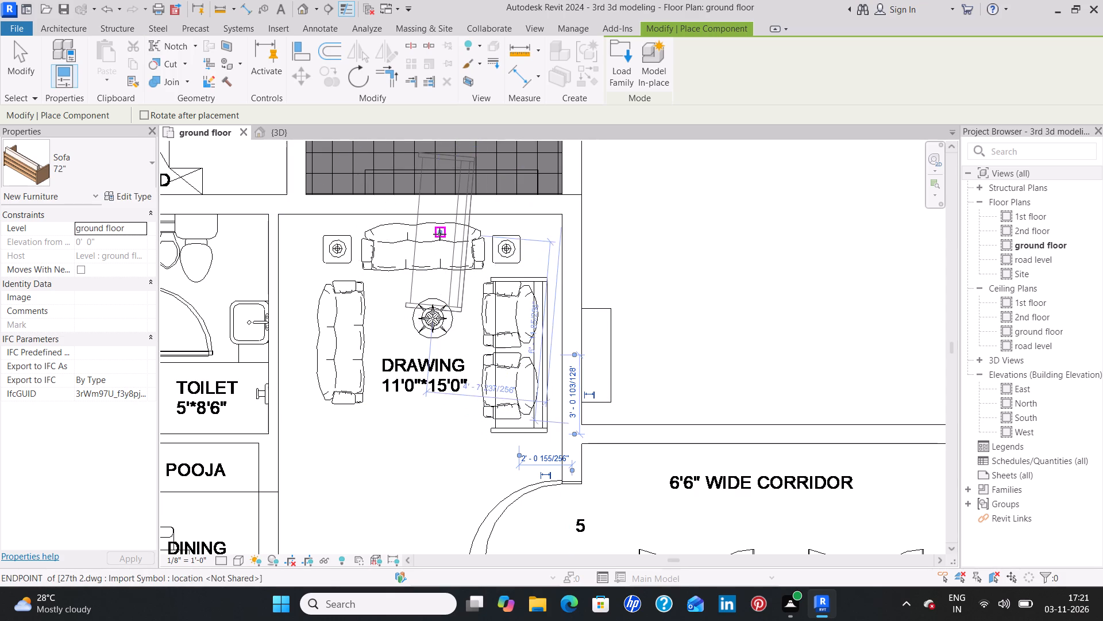
key(space)
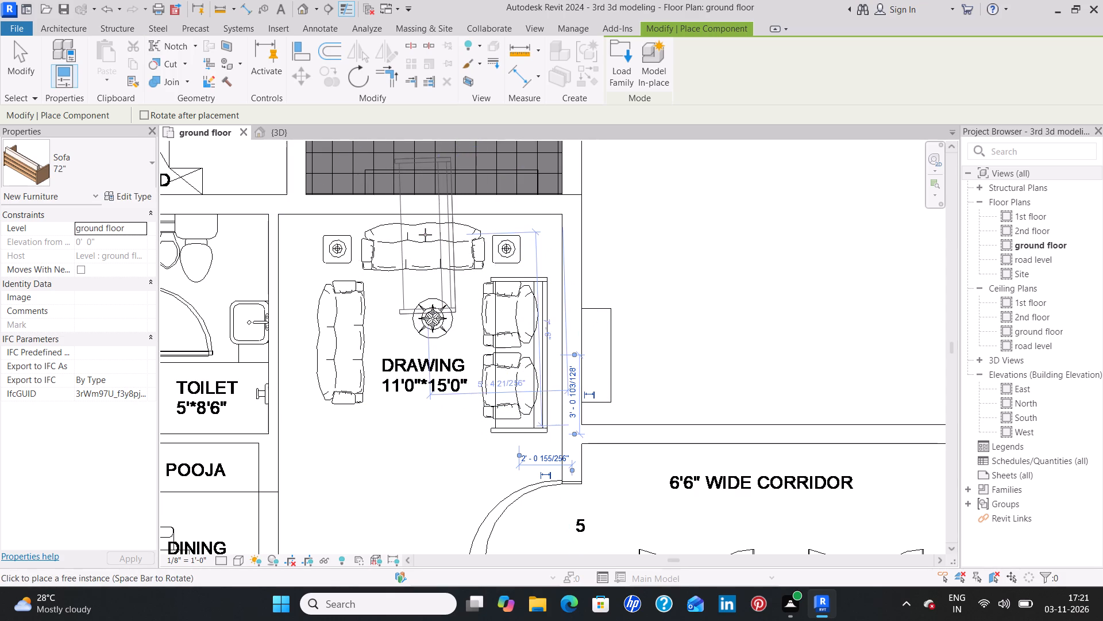
key(space)
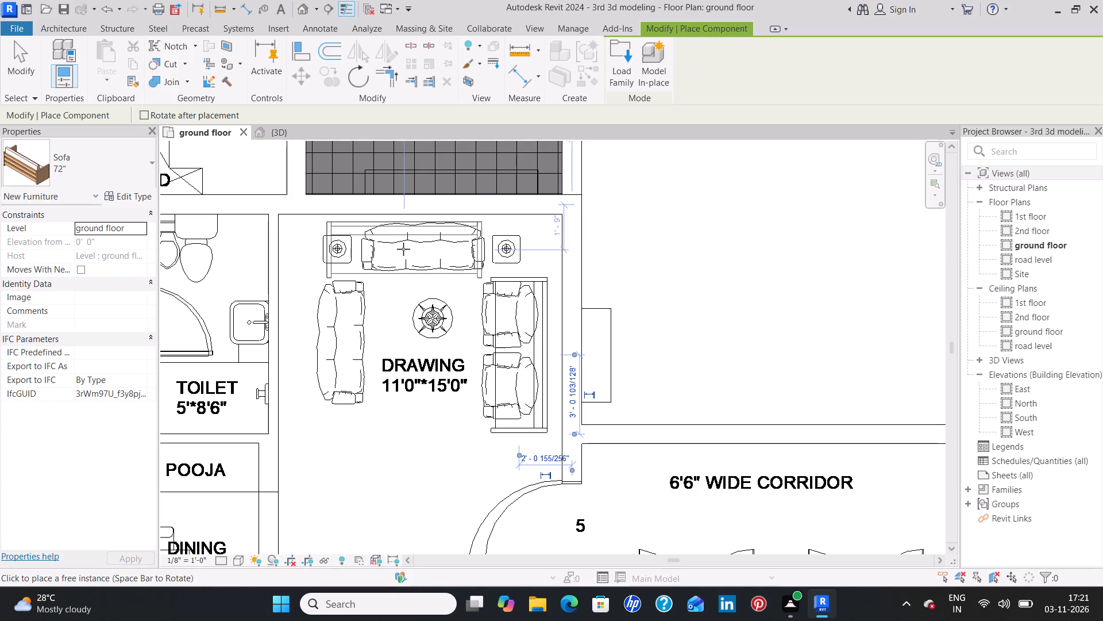
click(403, 249)
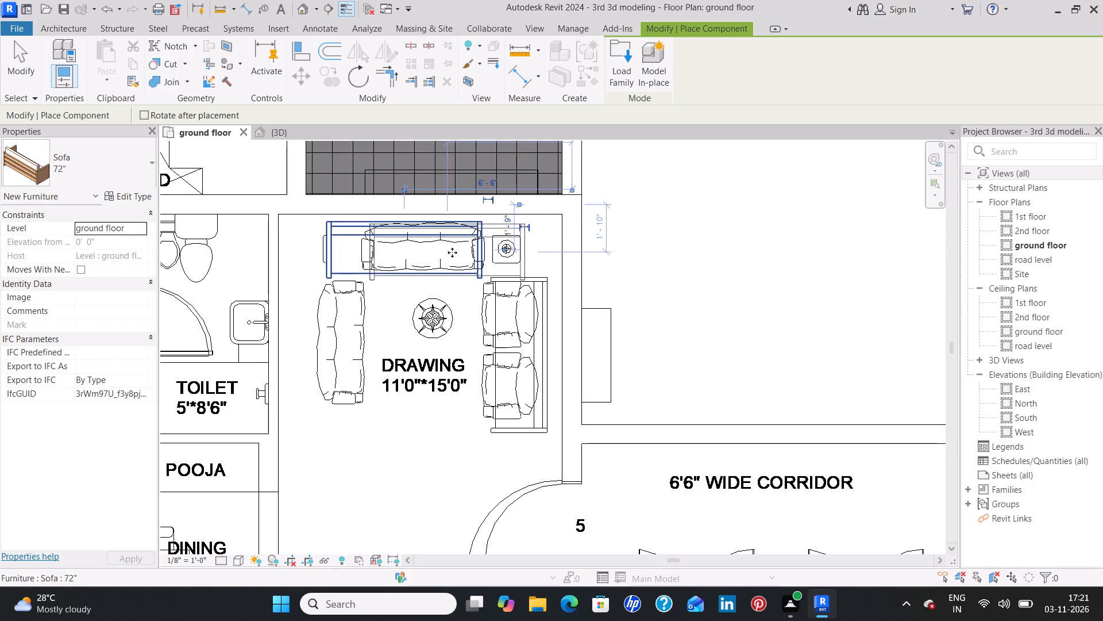
Place a 72" sofa over the long sofa outline in unit 6's 12'4"*11'0" drawing room, back toward the kitchen, and finish placing sofas.
scroll(442, 258, down, 7)
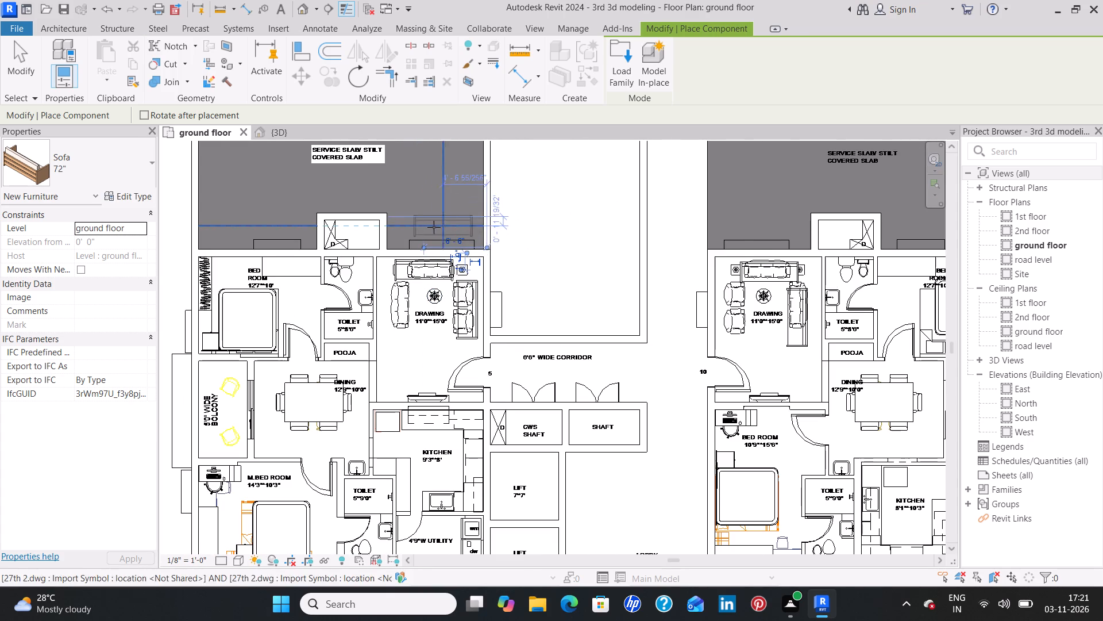
middle_drag(437, 219, 410, 536)
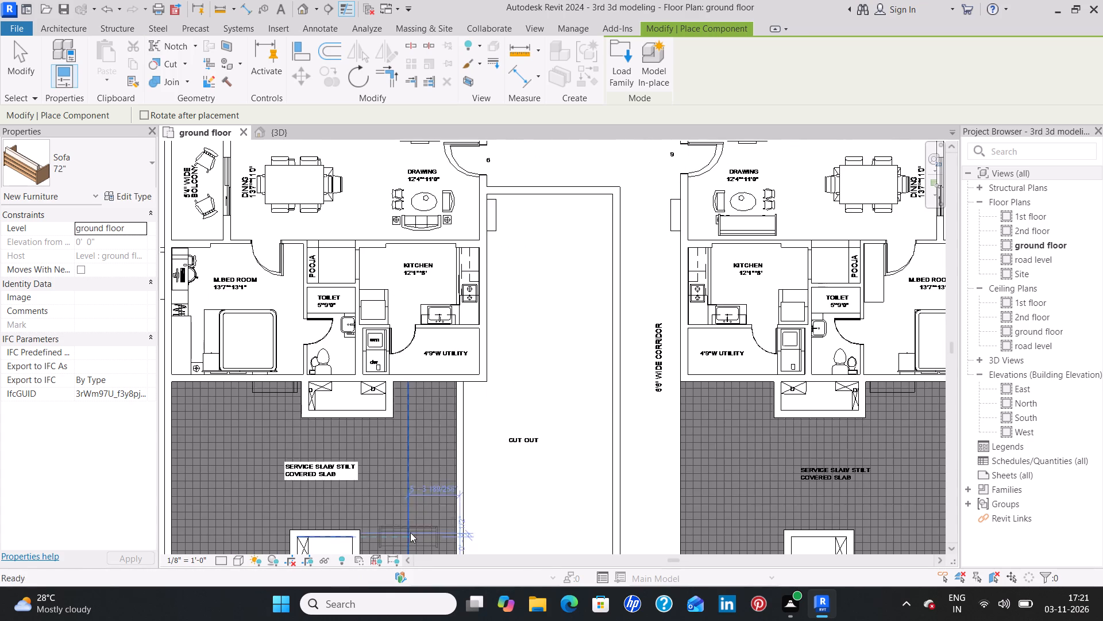
middle_drag(416, 282, 388, 474)
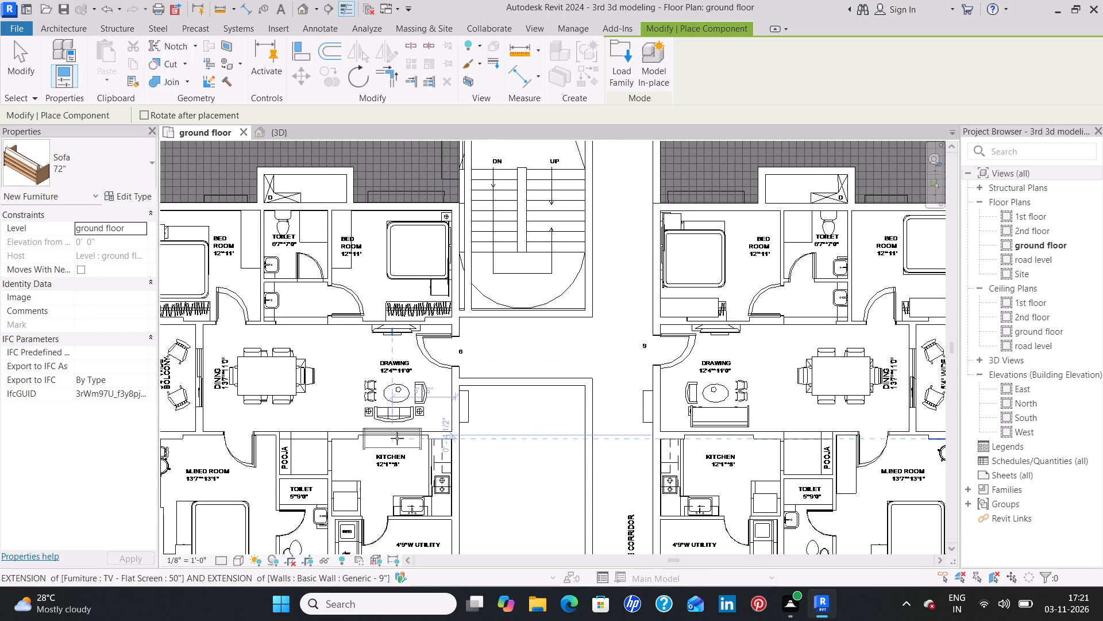
scroll(396, 434, up, 7)
key(space)
key(space)
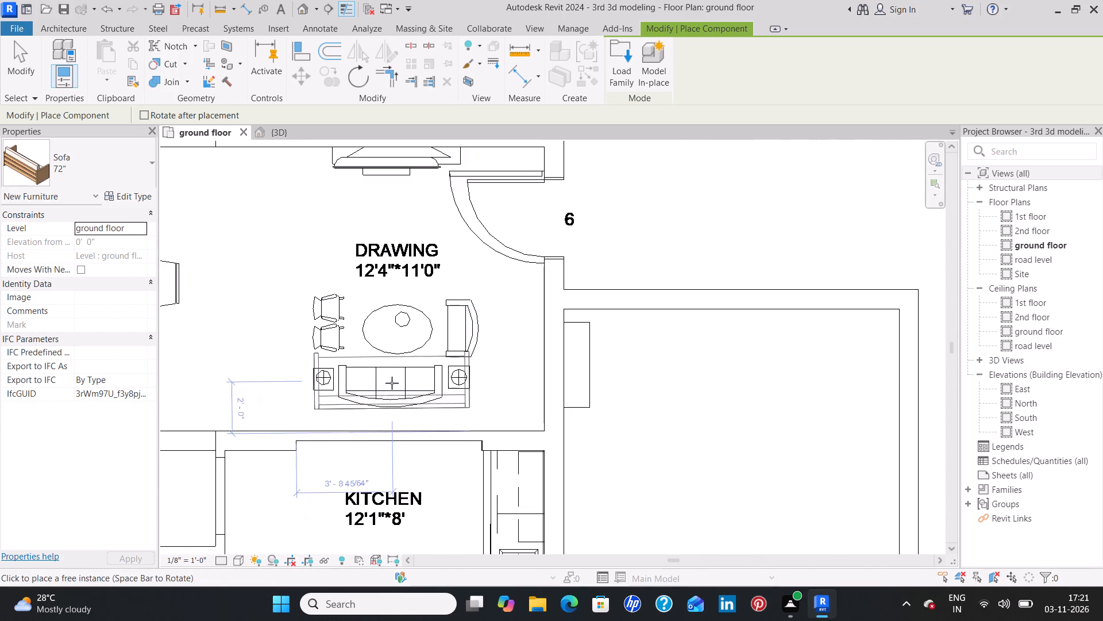
click(396, 394)
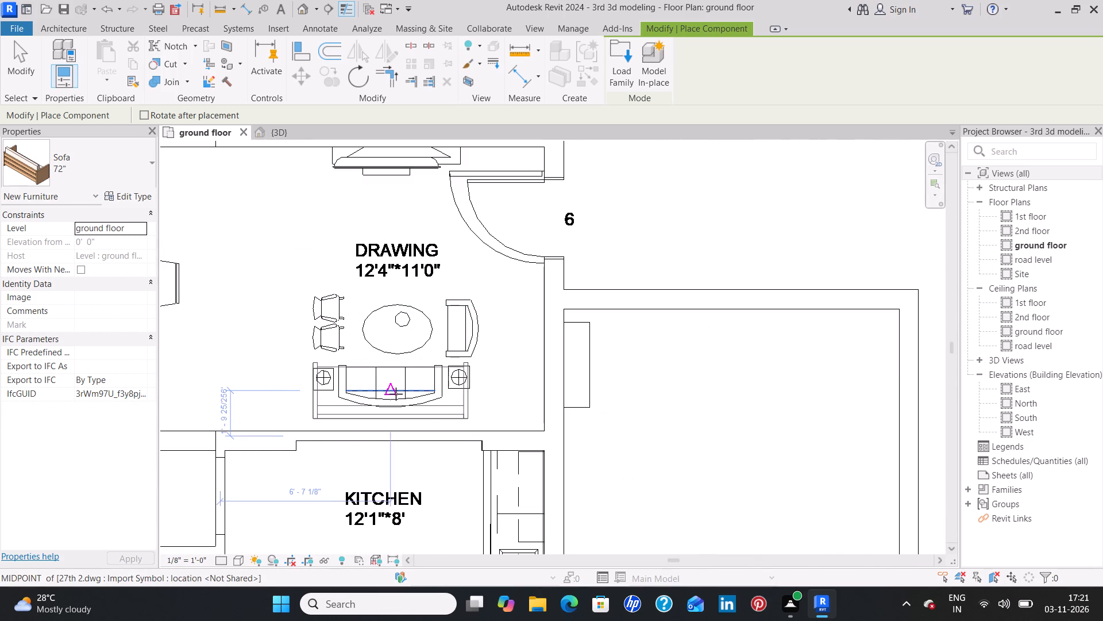
scroll(449, 328, down, 4)
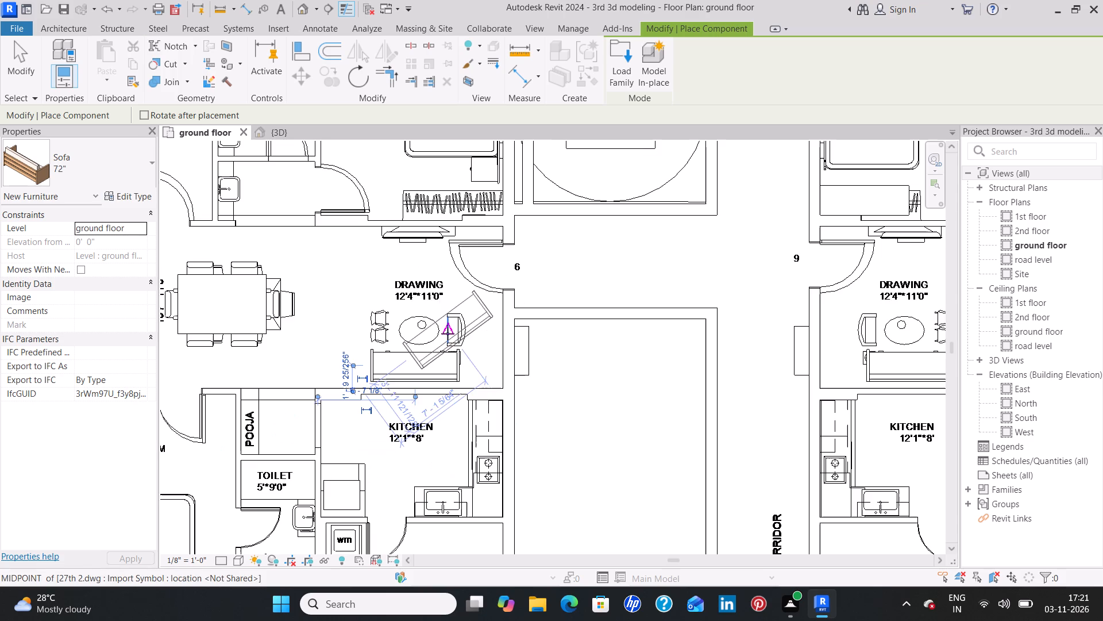
middle_drag(433, 296, 403, 585)
scroll(404, 527, down, 3)
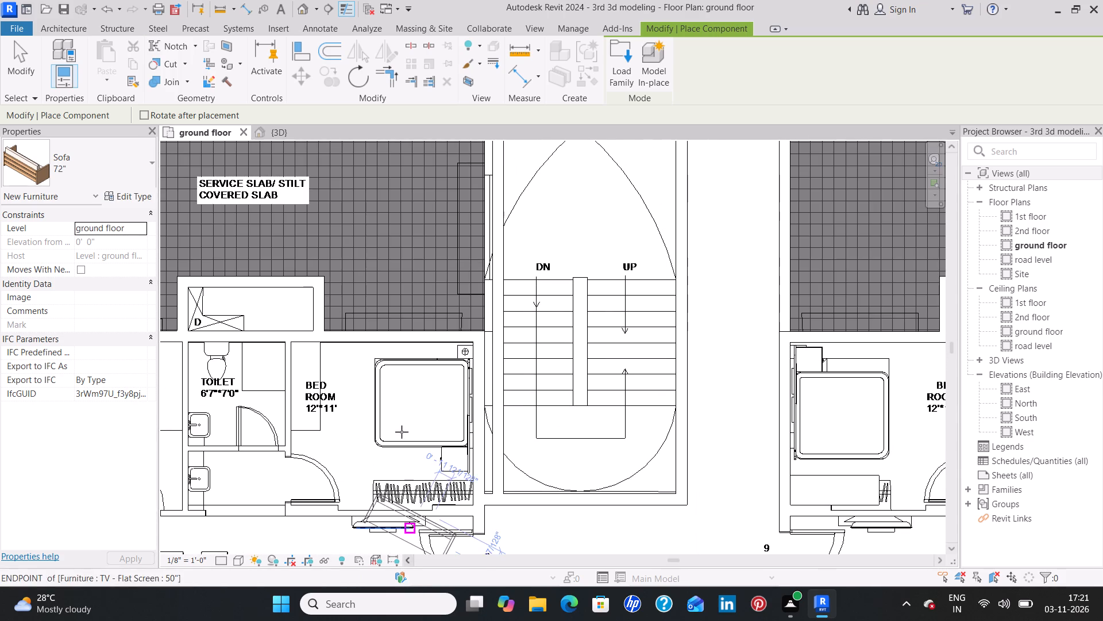
middle_drag(395, 321, 392, 553)
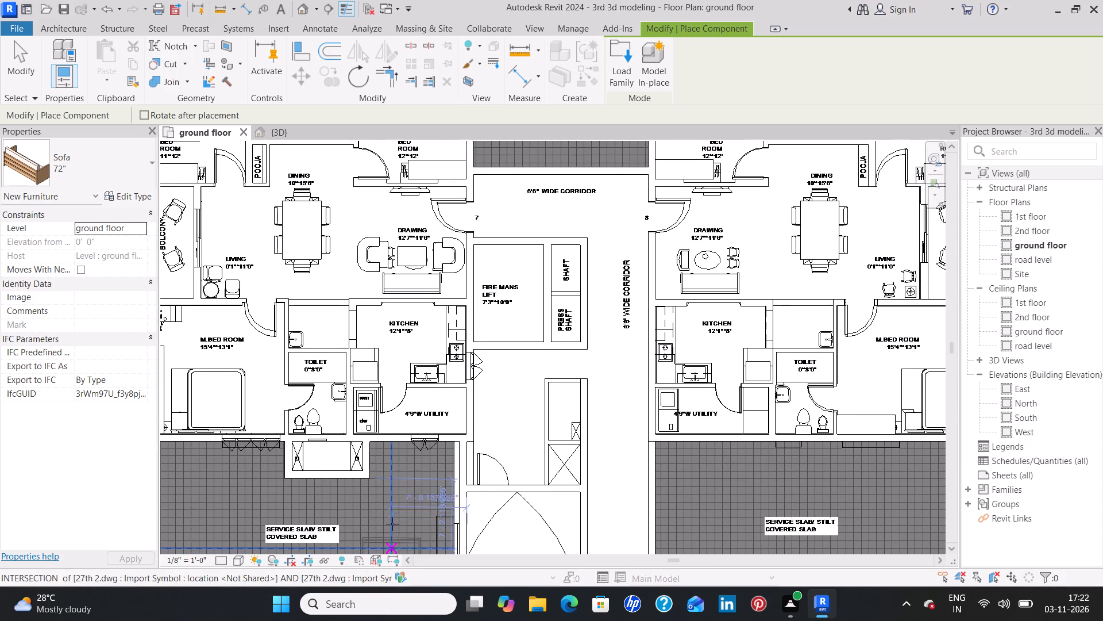
key(Escape)
key(Escape)
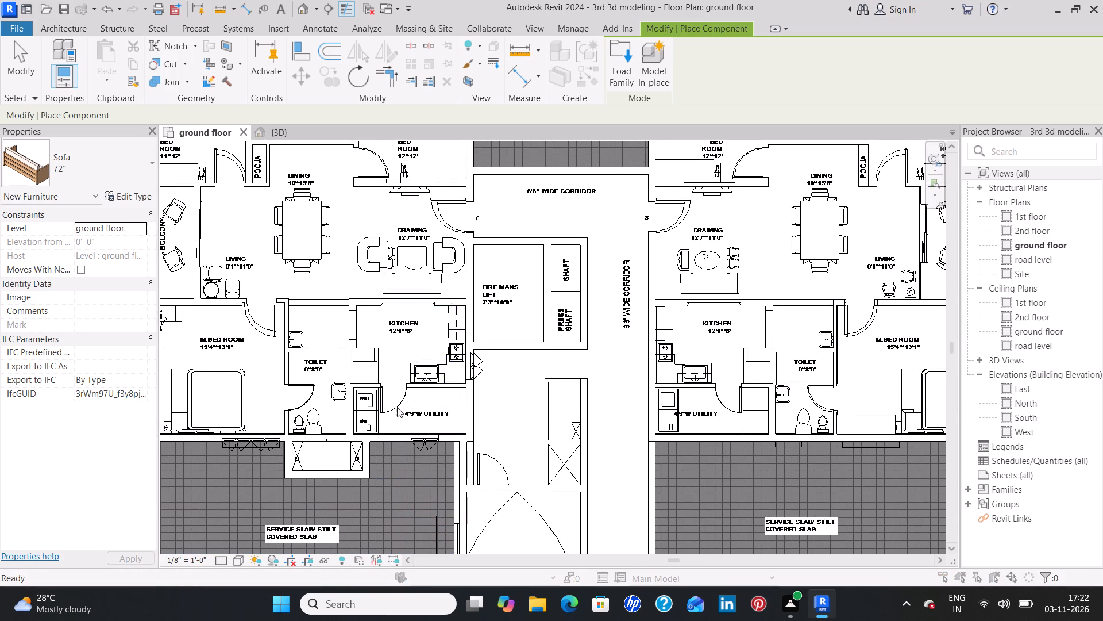
click(544, 278)
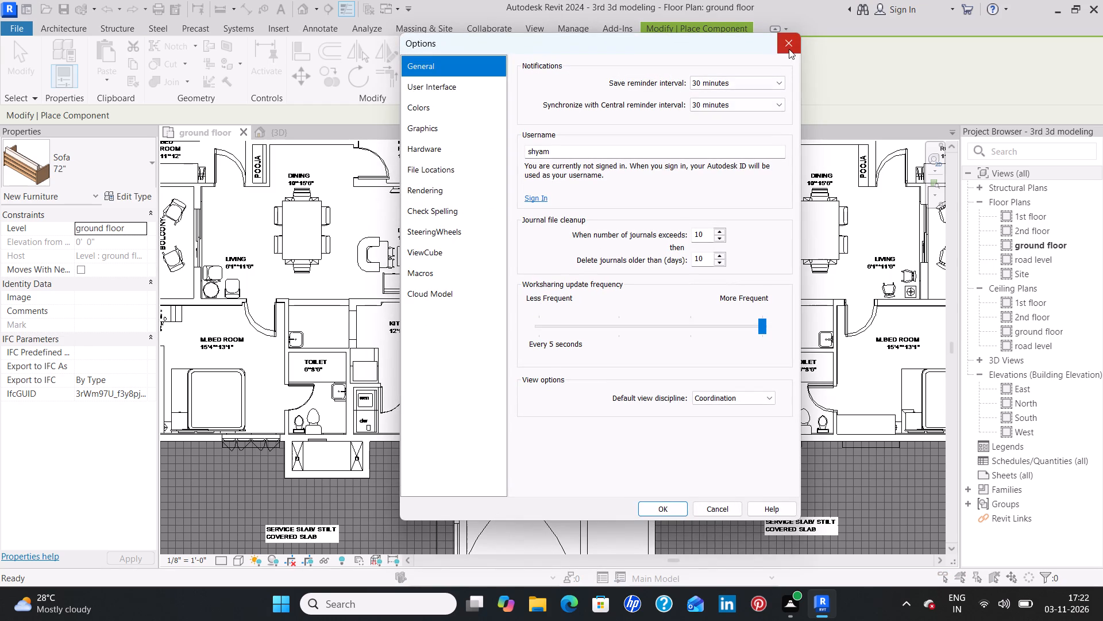
click(789, 49)
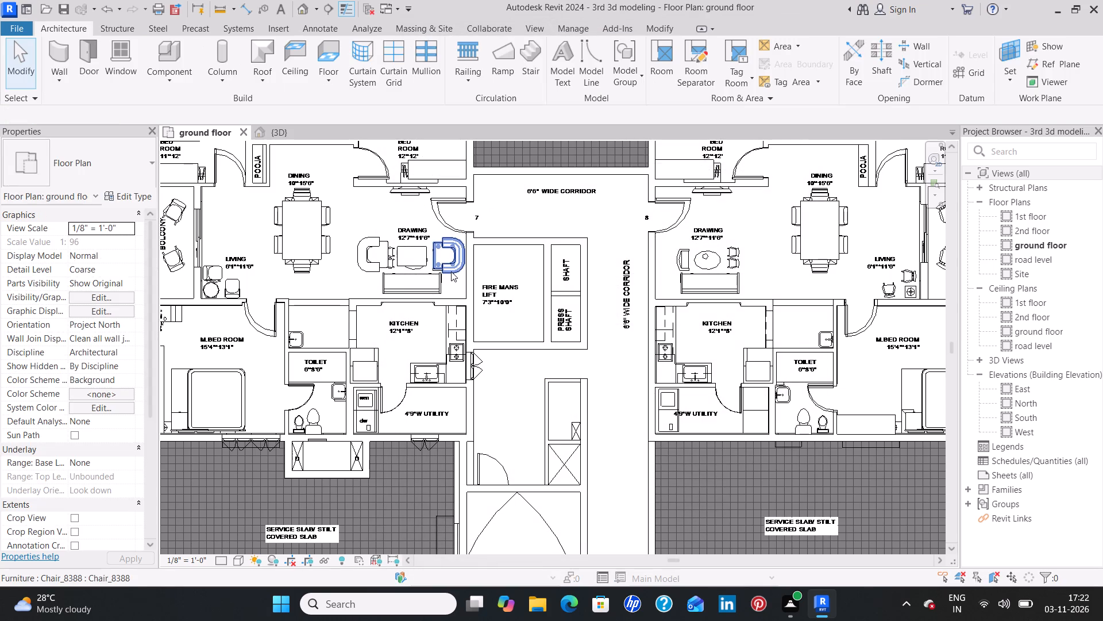
Using unit 7's armchair as the source, place a Chair_8388 over the corridor-side seat outline in unit 8's drawing room, facing the oval table.
click(451, 271)
key(c)
key(s)
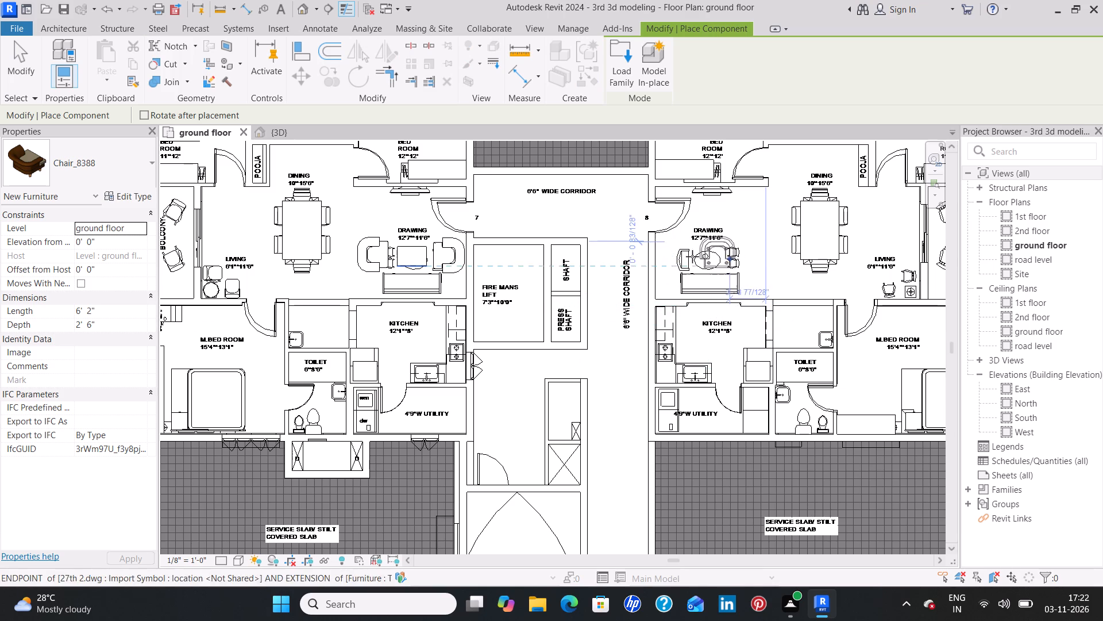
scroll(689, 258, up, 5)
middle_drag(682, 262, 676, 271)
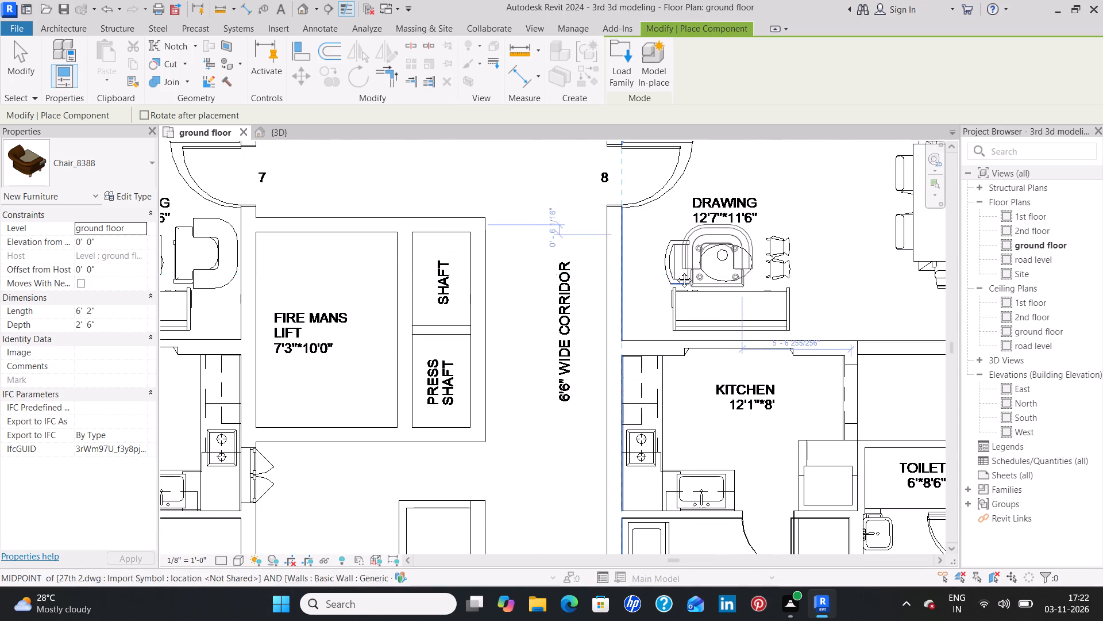
middle_drag(676, 271, 542, 370)
key(space)
key(space)
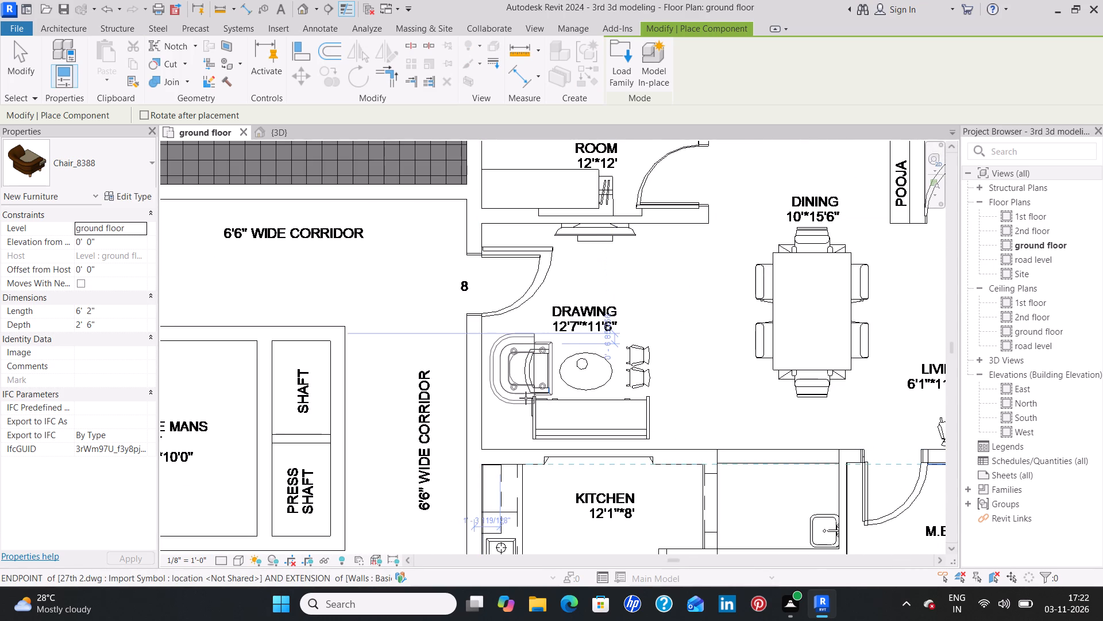
scroll(526, 398, up, 5)
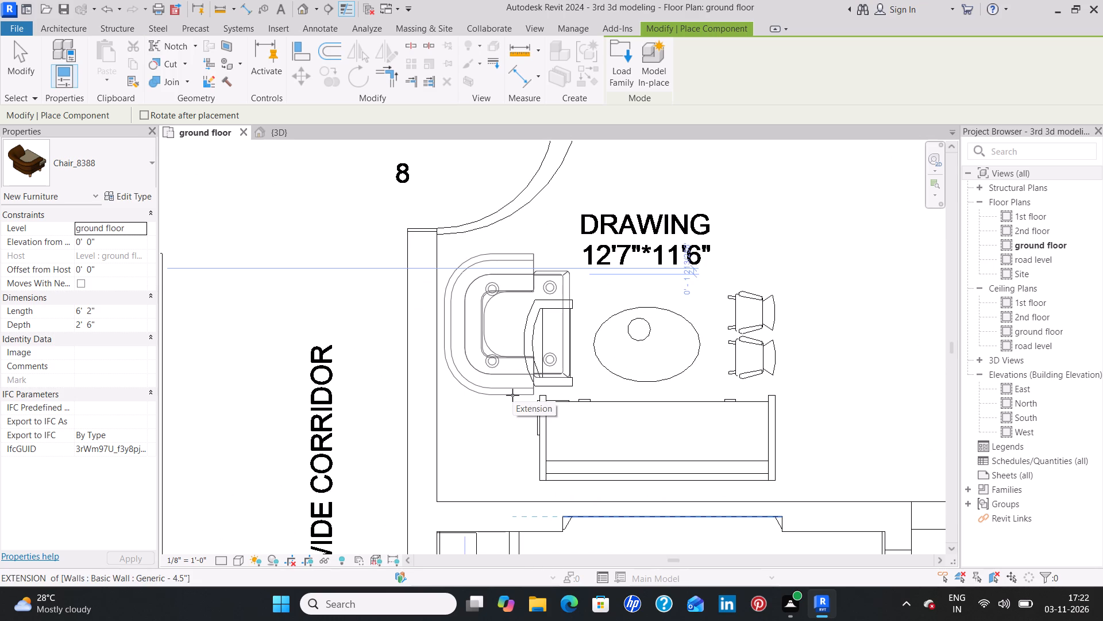
click(512, 394)
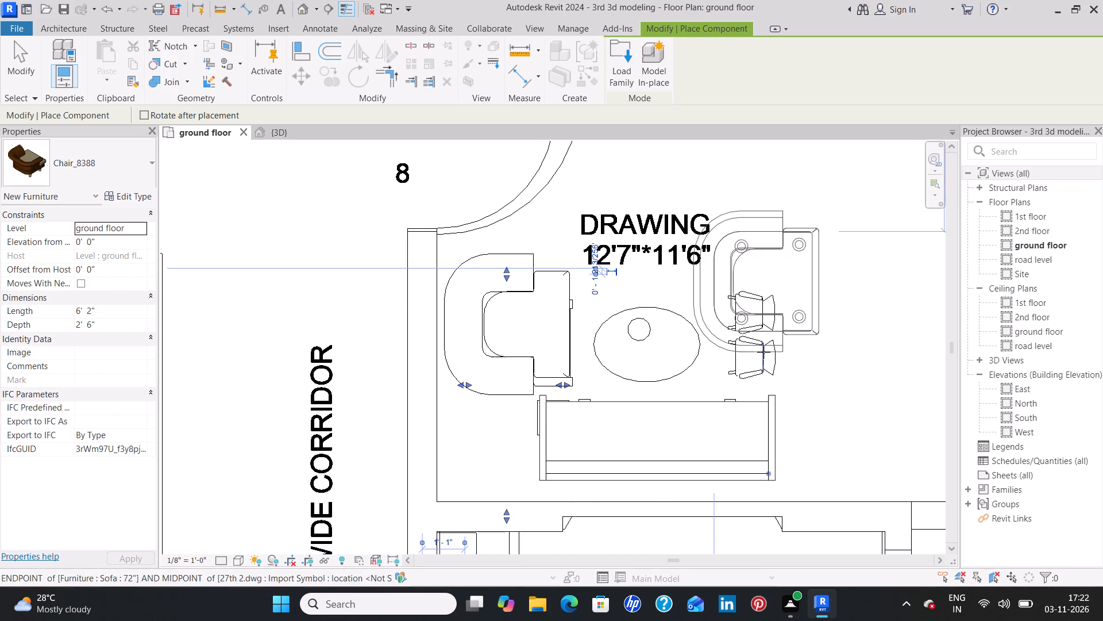
Place a second Chair_8388 by the two small chair outlines on the dining side of unit 8's drawing room, facing the oval table.
key(space)
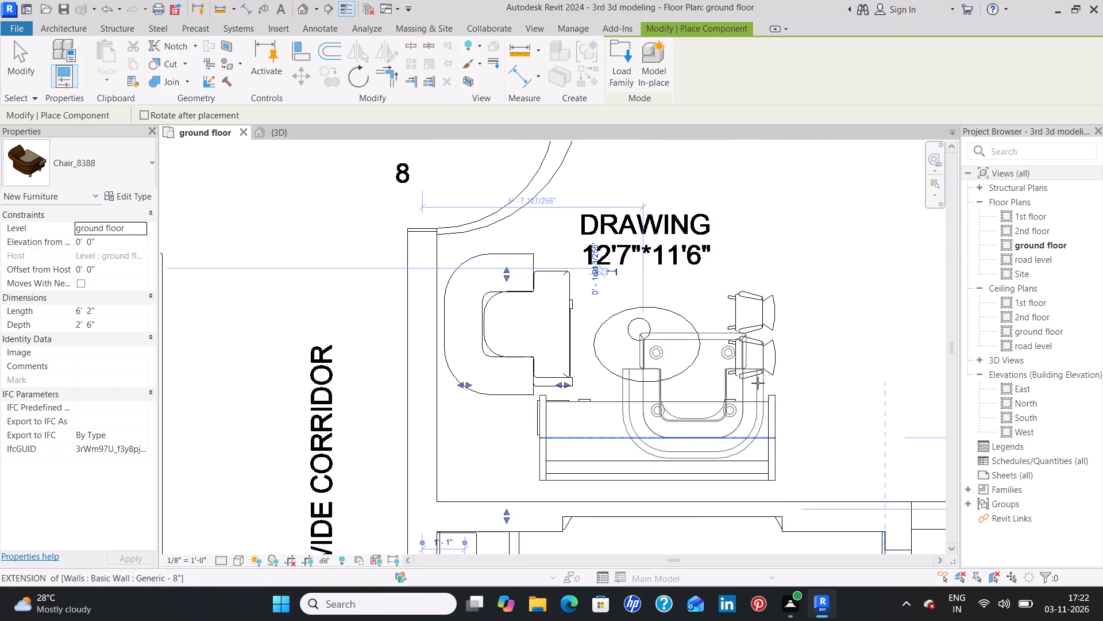
key(space)
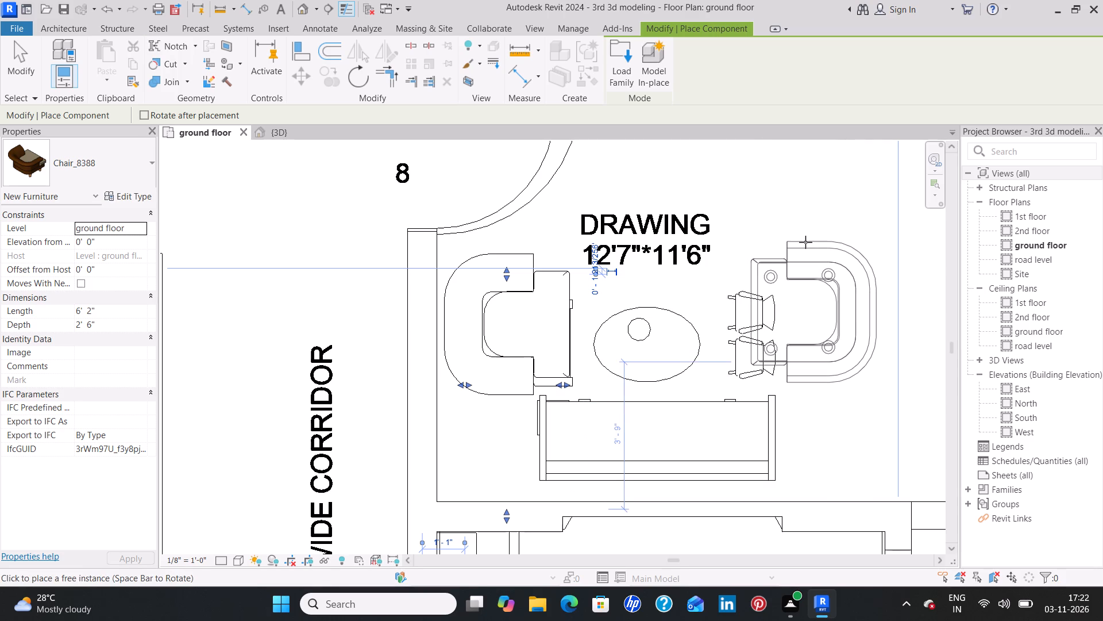
click(805, 244)
Place a Chair_8388 by the two small chair outlines on the dining side of unit 9's 12'4"*11'0" drawing room, facing the oval table.
scroll(647, 394, down, 2)
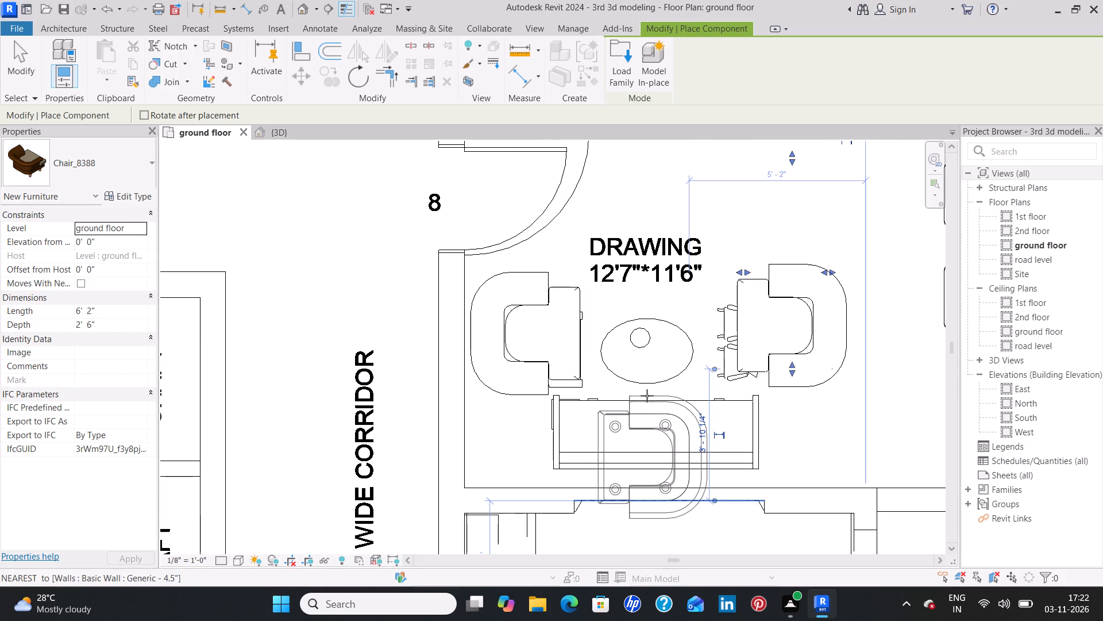
scroll(647, 396, down, 1)
scroll(596, 464, down, 3)
middle_drag(570, 485, 572, 370)
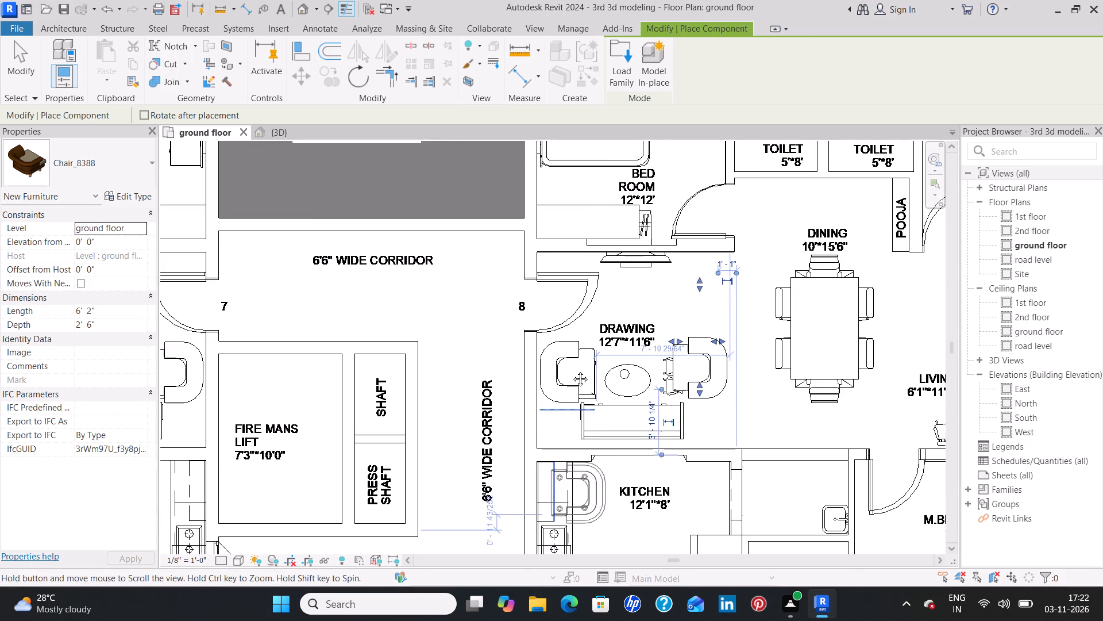
middle_drag(572, 370, 573, 269)
scroll(636, 485, down, 4)
middle_drag(647, 507, 593, 277)
middle_drag(612, 497, 573, 254)
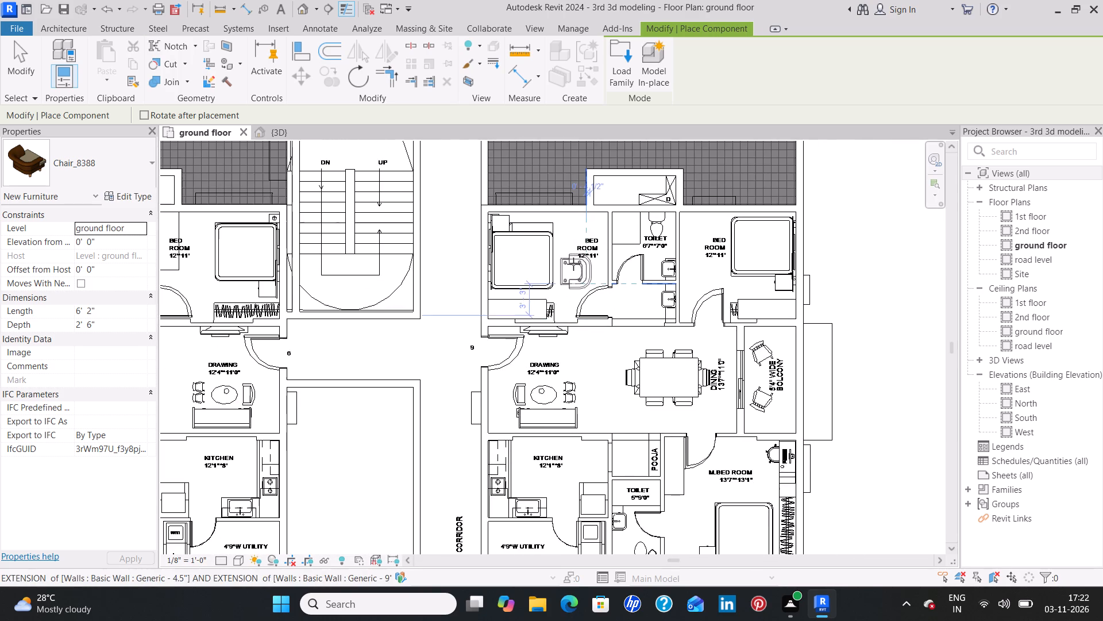
middle_drag(584, 444, 584, 396)
scroll(516, 345, up, 2)
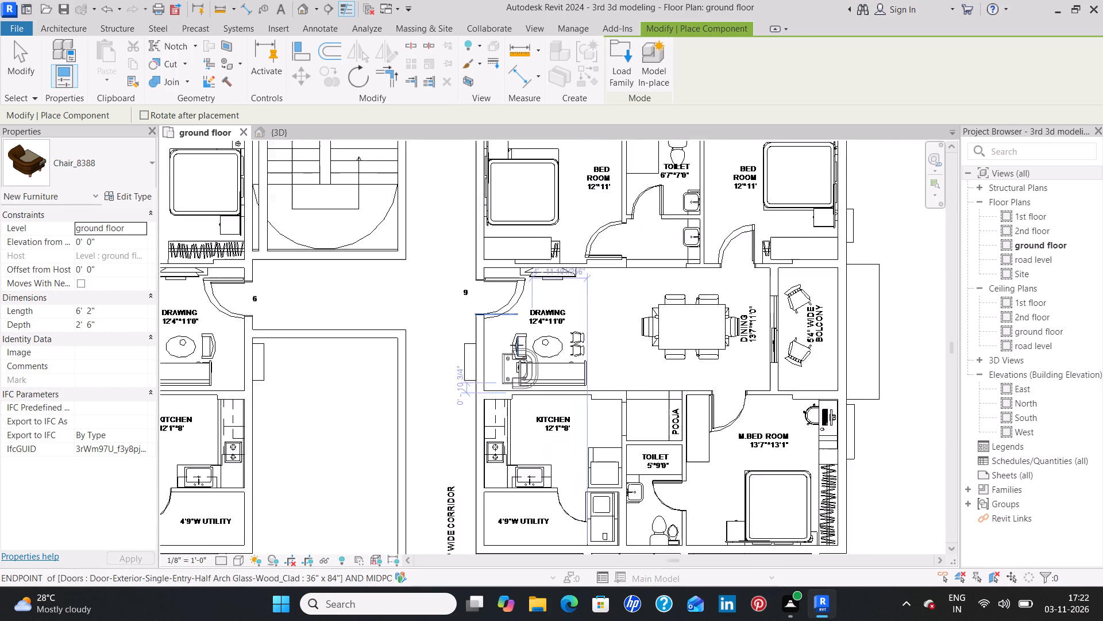
scroll(516, 345, up, 6)
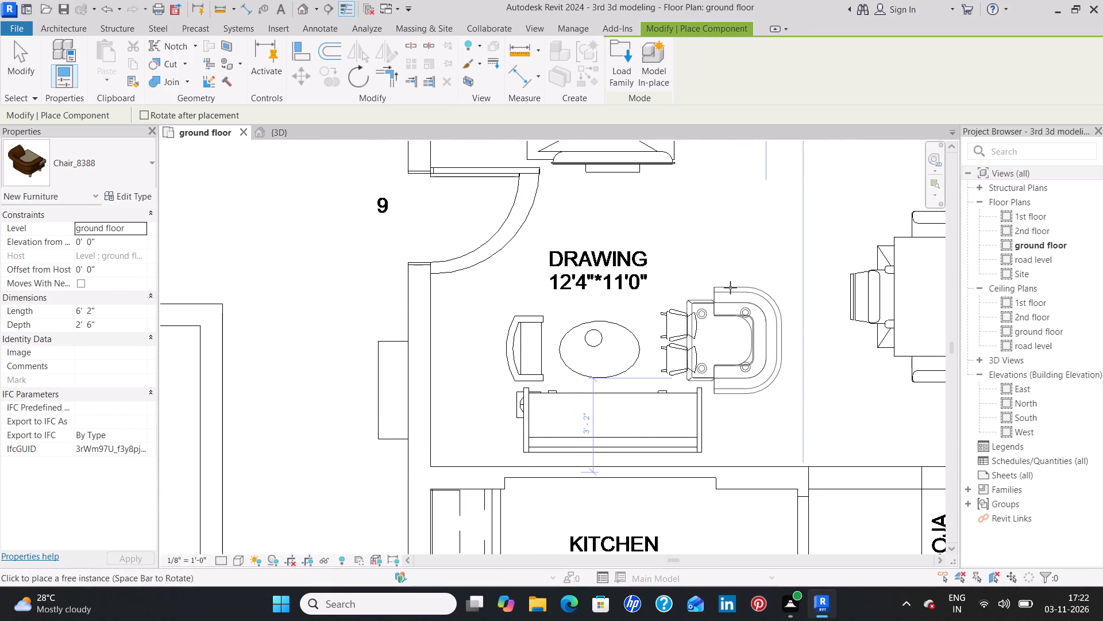
click(730, 287)
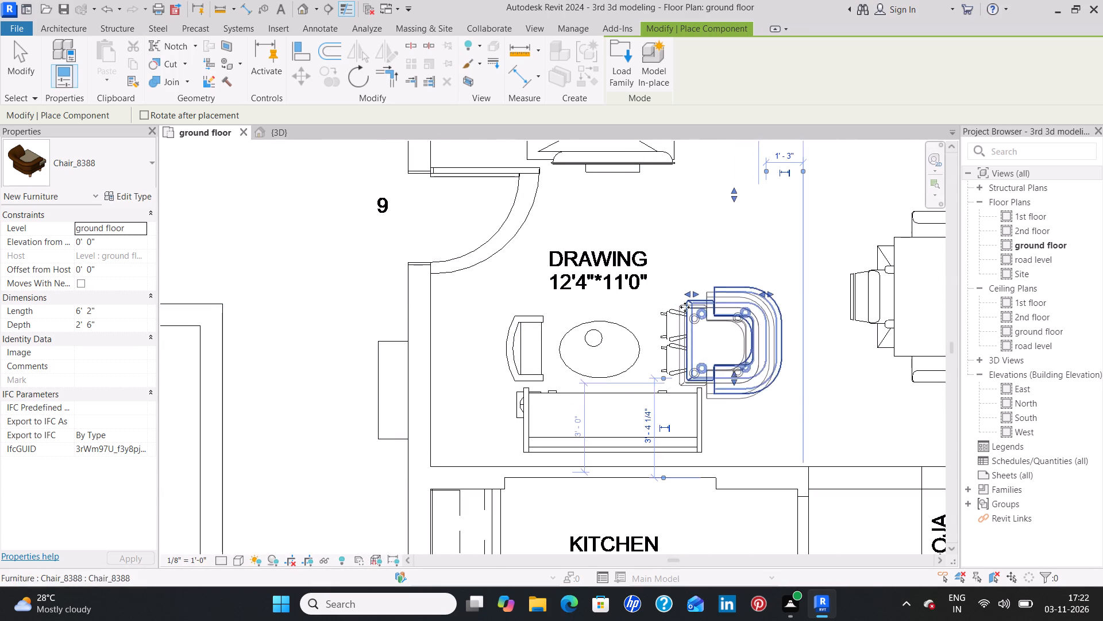
Place a Chair_8388 over the corridor-side seat outline in unit 9's drawing room, facing the oval table.
key(space)
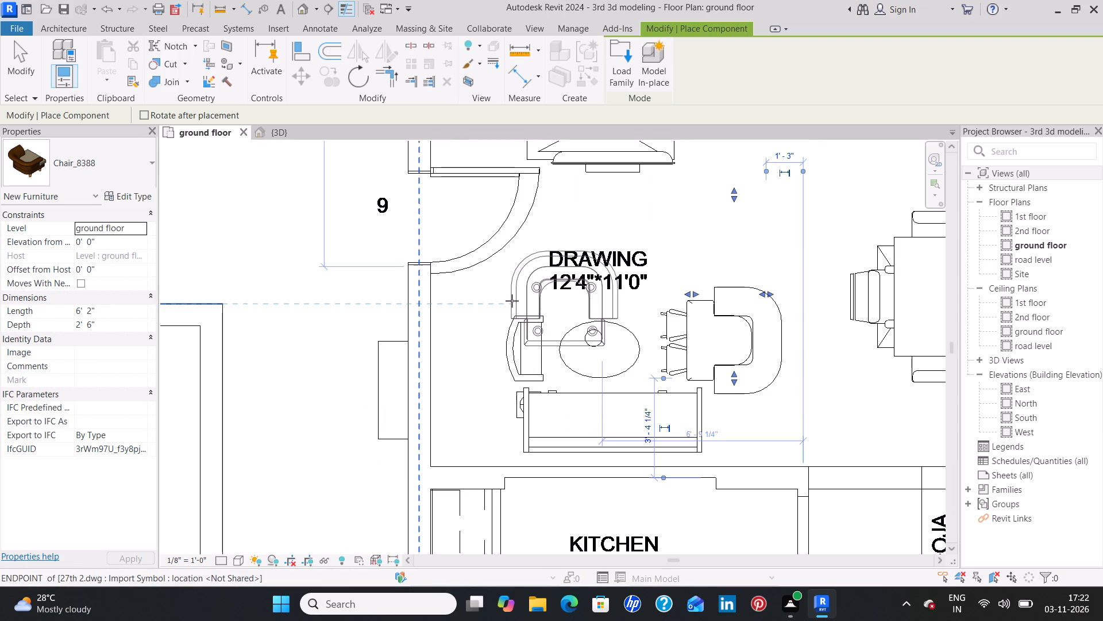
key(space)
key(space)
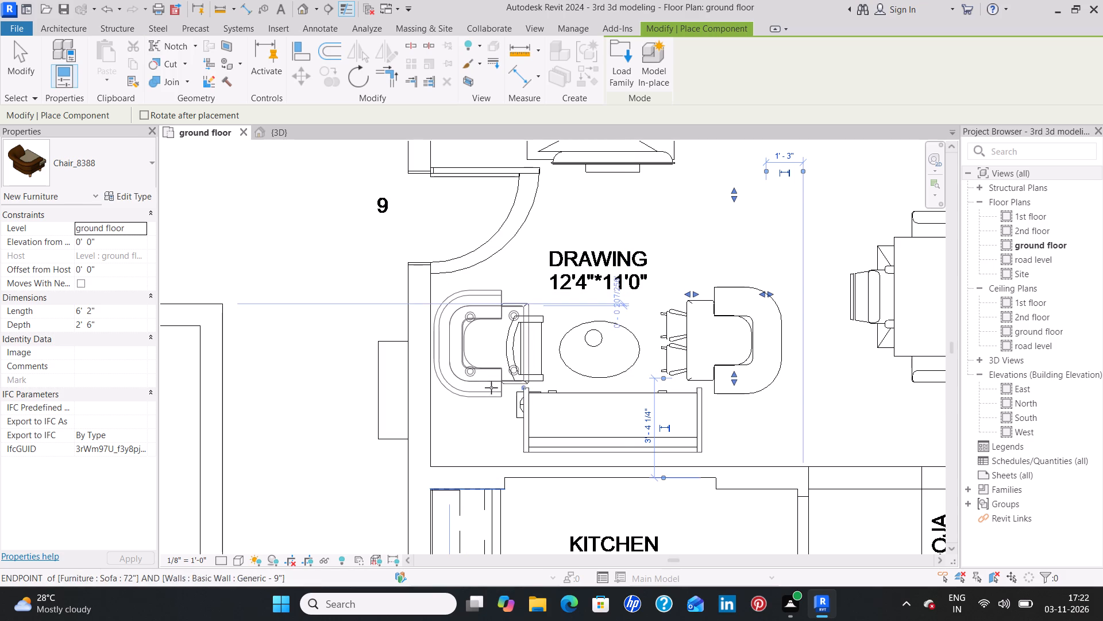
click(491, 385)
Place a Chair_8388 over the two corridor-side seat outlines in unit 10's 11'0"*15'0" drawing room, facing the round table.
scroll(539, 390, down, 3)
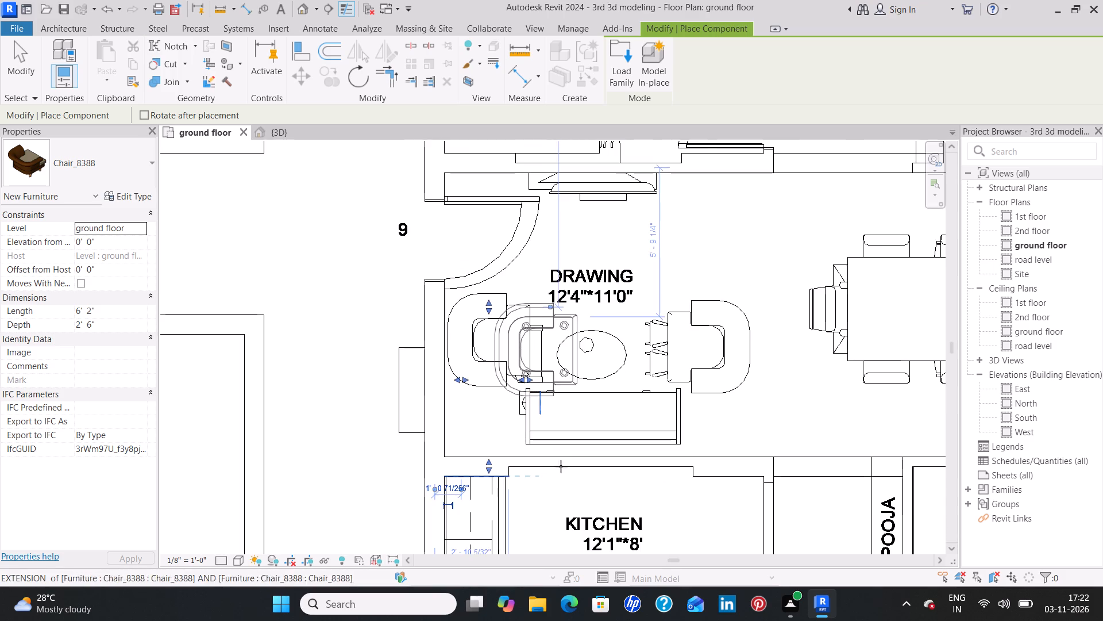
scroll(555, 473, down, 2)
middle_drag(555, 473, 555, 250)
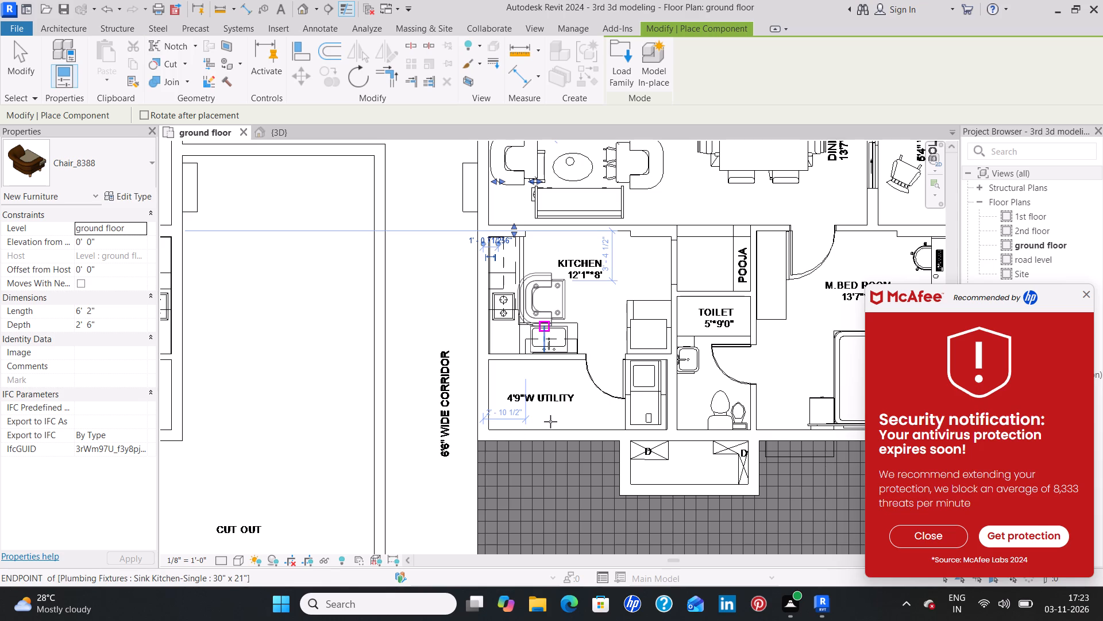
click(1086, 289)
scroll(536, 446, down, 2)
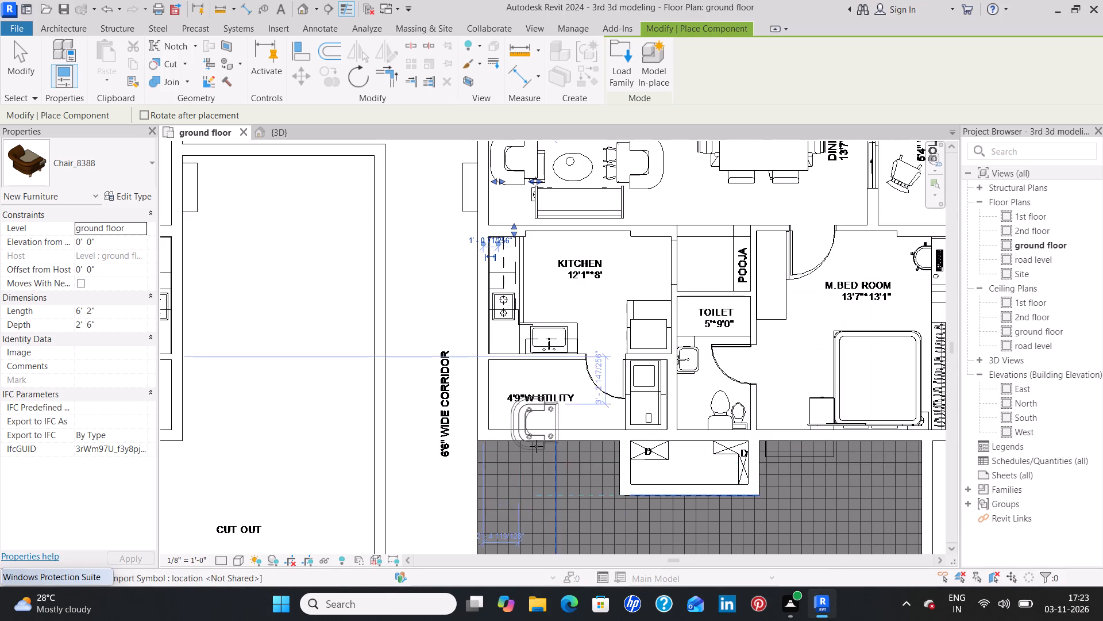
scroll(536, 446, down, 2)
middle_drag(557, 473, 541, 273)
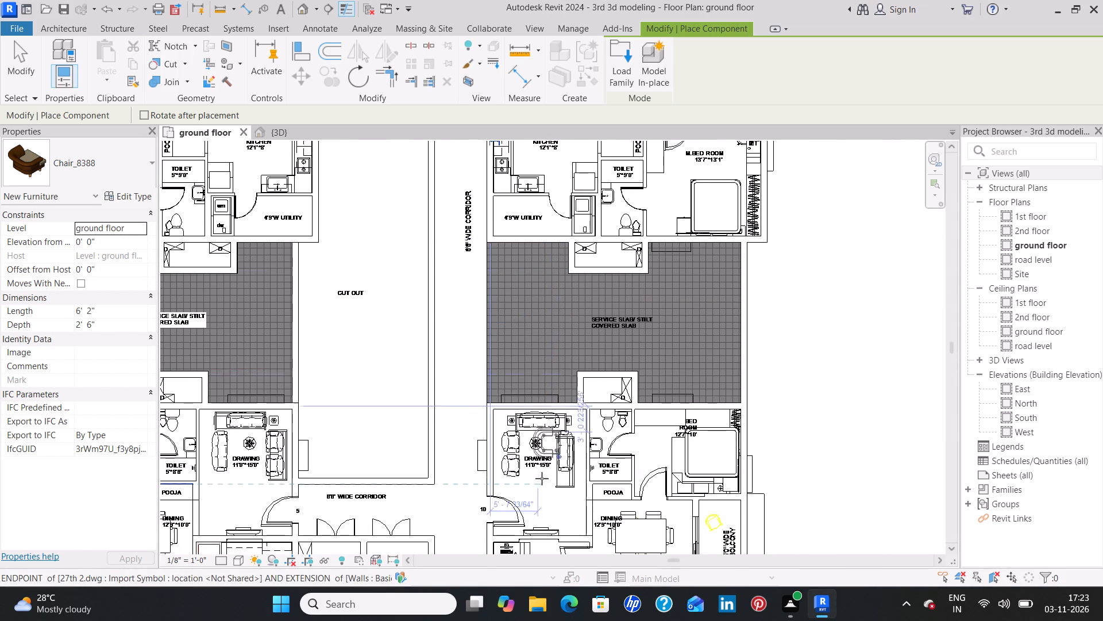
middle_drag(539, 511, 547, 327)
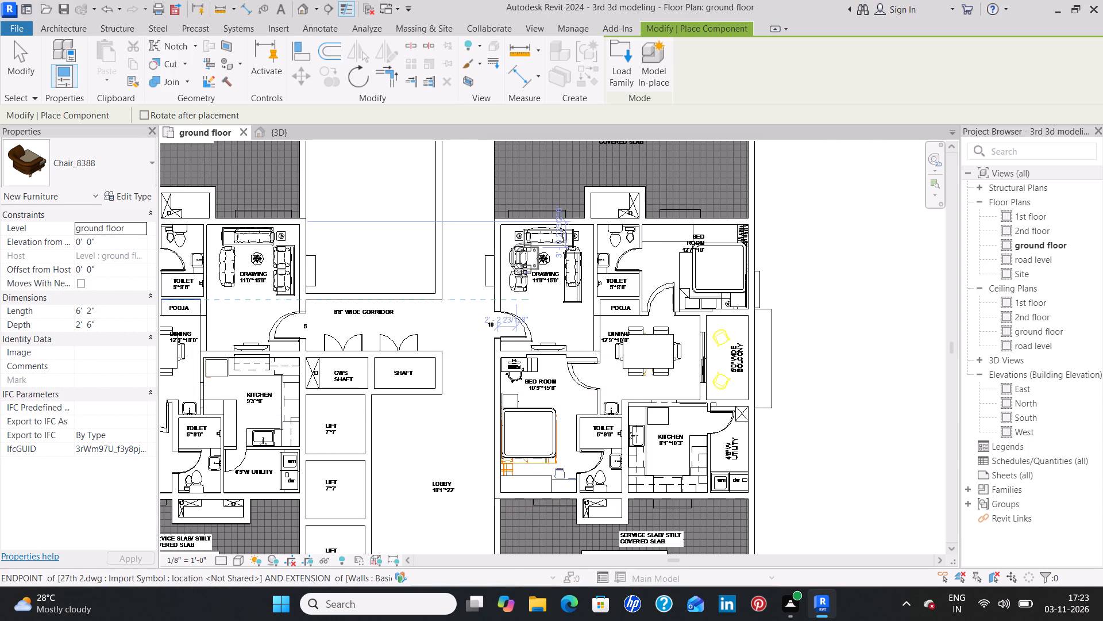
scroll(508, 275, up, 9)
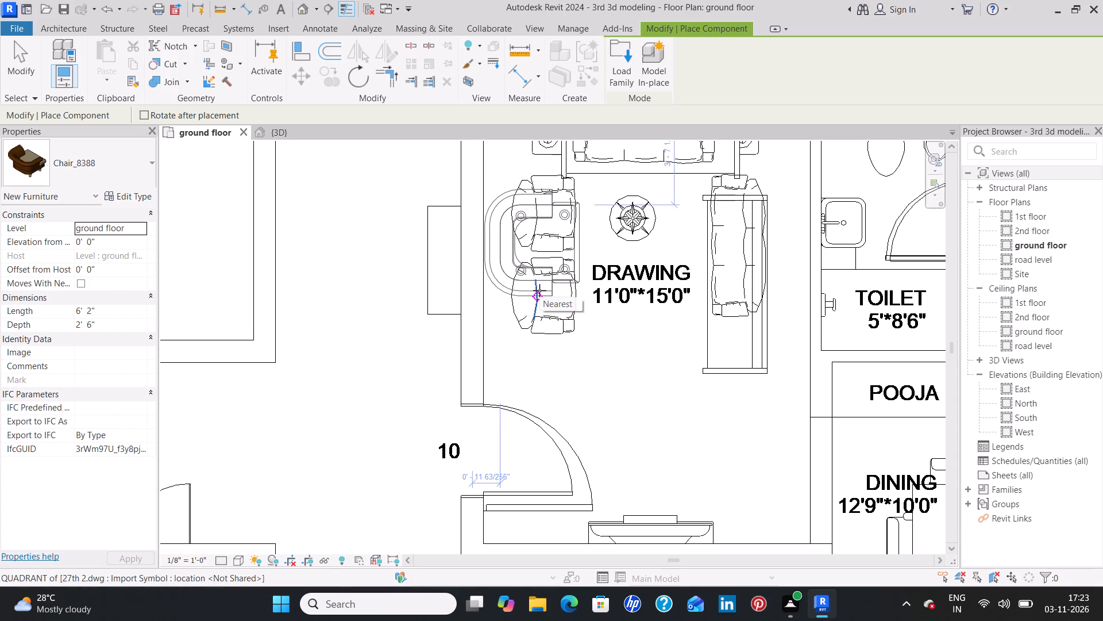
click(539, 290)
Place a Chair_8388 over the corridor-side seat outline in unit 1's 12'4"*11' drawing room, facing the dotted centre table.
scroll(565, 398, down, 2)
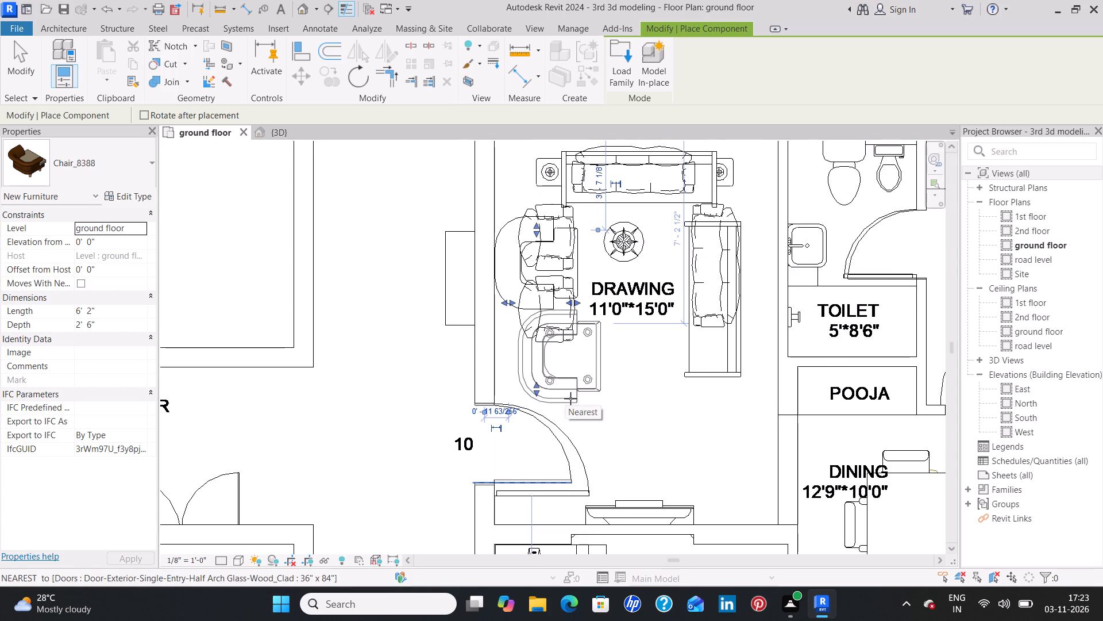
scroll(570, 398, down, 2)
scroll(616, 443, down, 1)
middle_drag(612, 451, 593, 260)
middle_drag(596, 443, 592, 415)
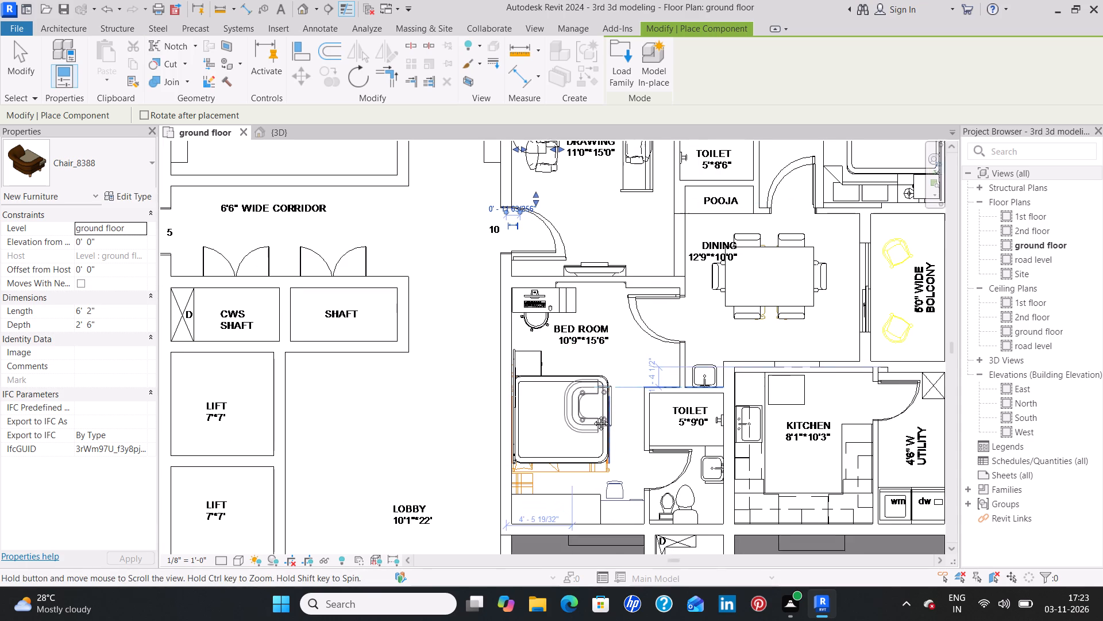
middle_drag(592, 415, 589, 348)
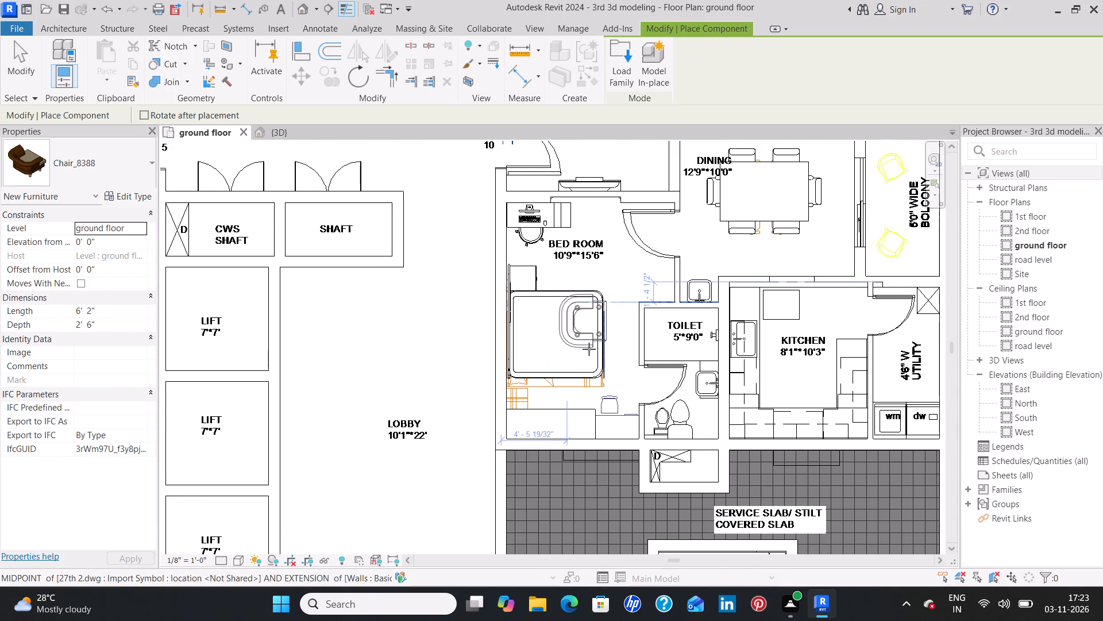
scroll(589, 350, down, 4)
middle_drag(586, 492, 584, 491)
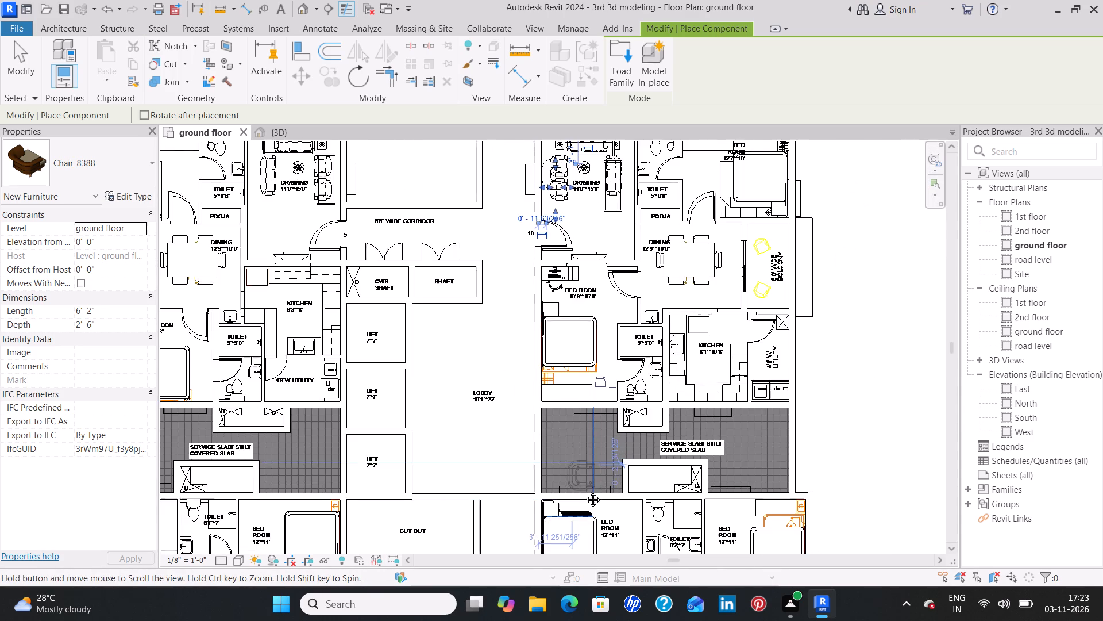
middle_drag(584, 491, 553, 273)
middle_drag(524, 440, 524, 375)
scroll(520, 377, up, 9)
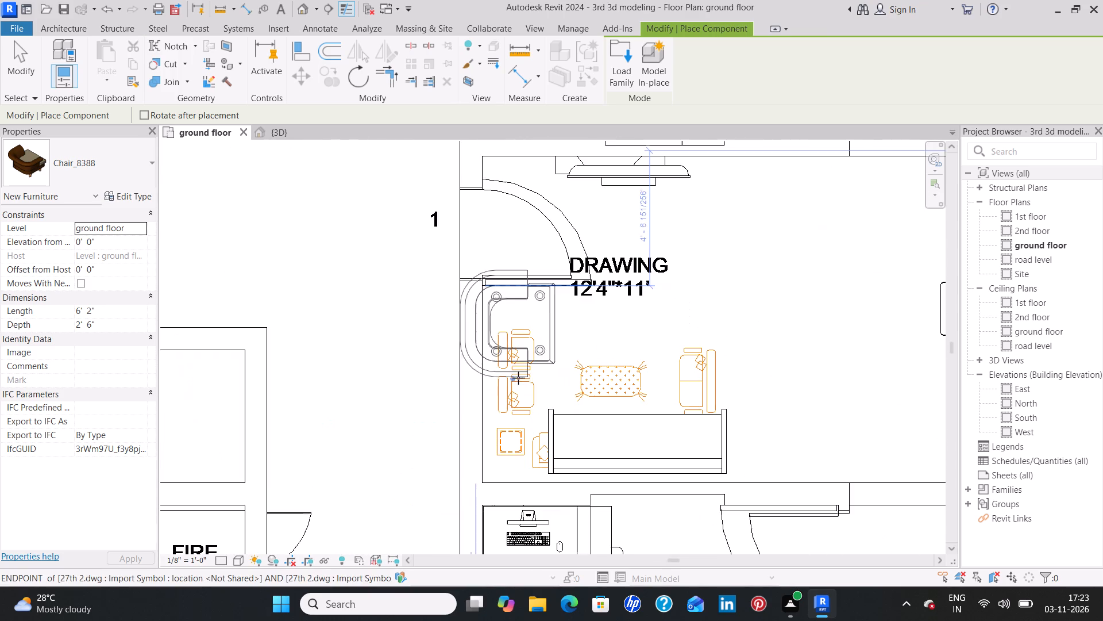
click(537, 403)
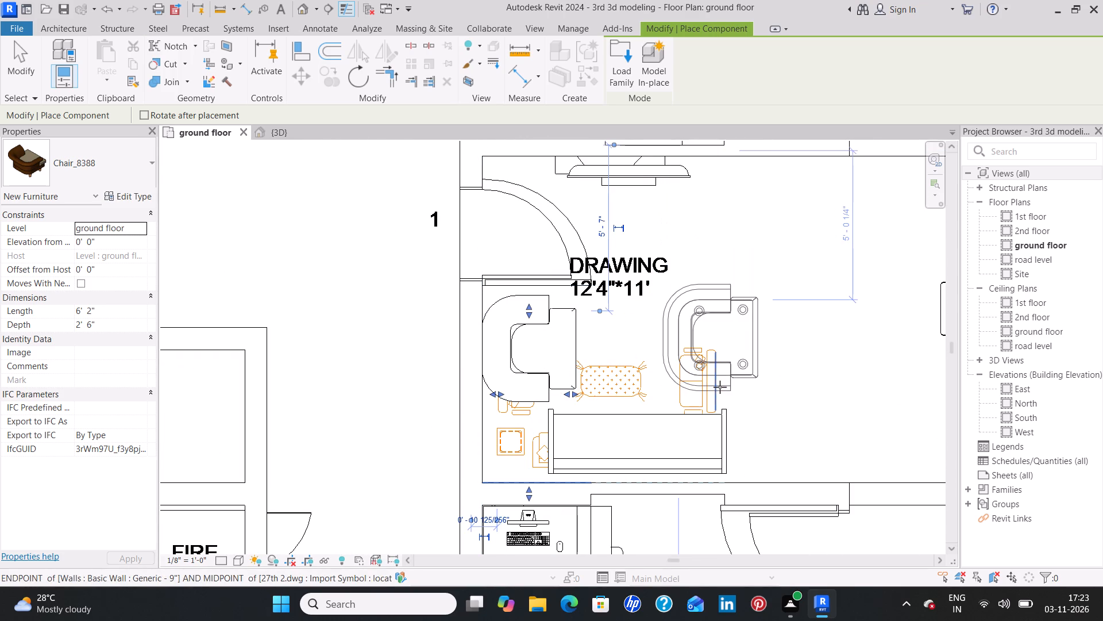
Place a second Chair_8388 by the dining-side seat outline in unit 1's drawing room, turned to face the first armchair.
key(space)
key(space)
key(space)
key(space)
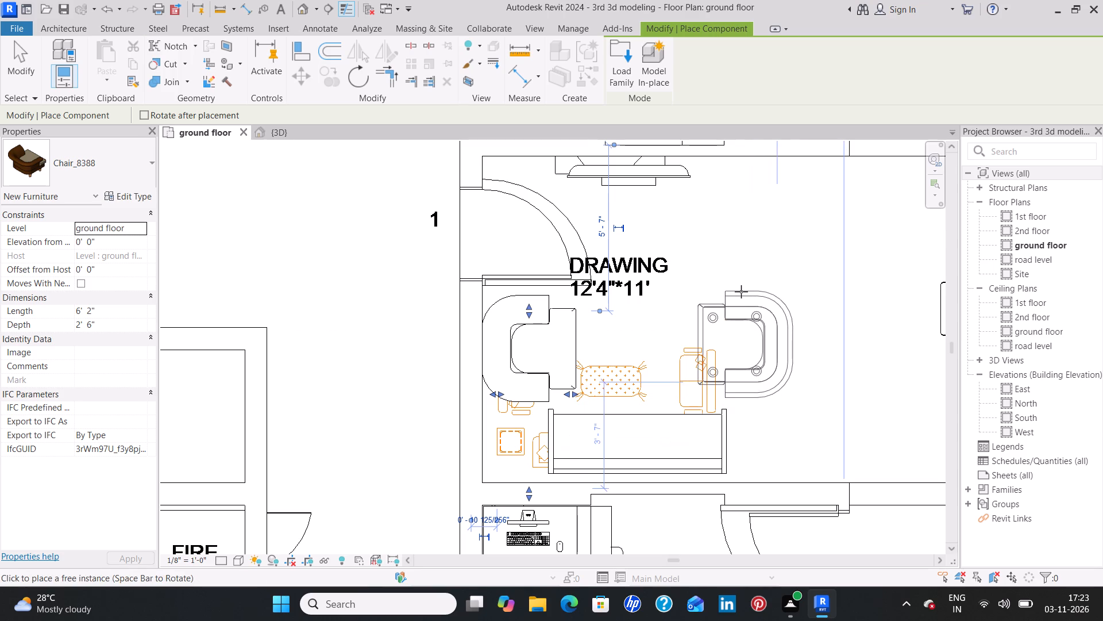
click(748, 293)
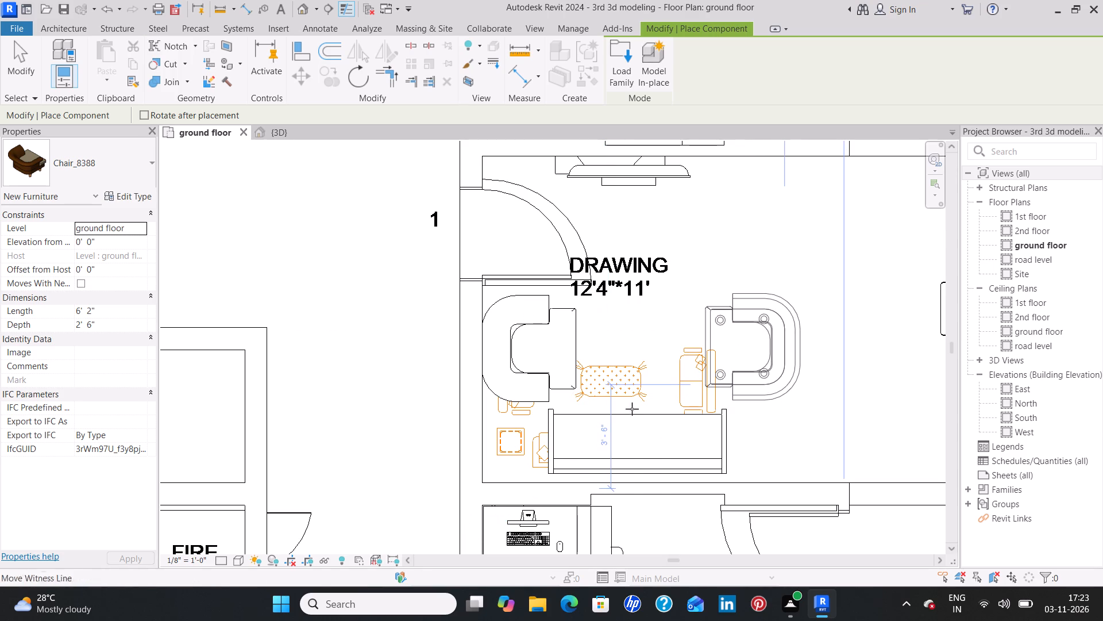
Place a Chair_8388 by the two small chair outlines on the dining side of unit 2's 12'7"*11'6" drawing room, facing the oval table.
scroll(609, 421, down, 6)
middle_drag(580, 465, 575, 322)
scroll(569, 308, down, 3)
scroll(566, 360, down, 4)
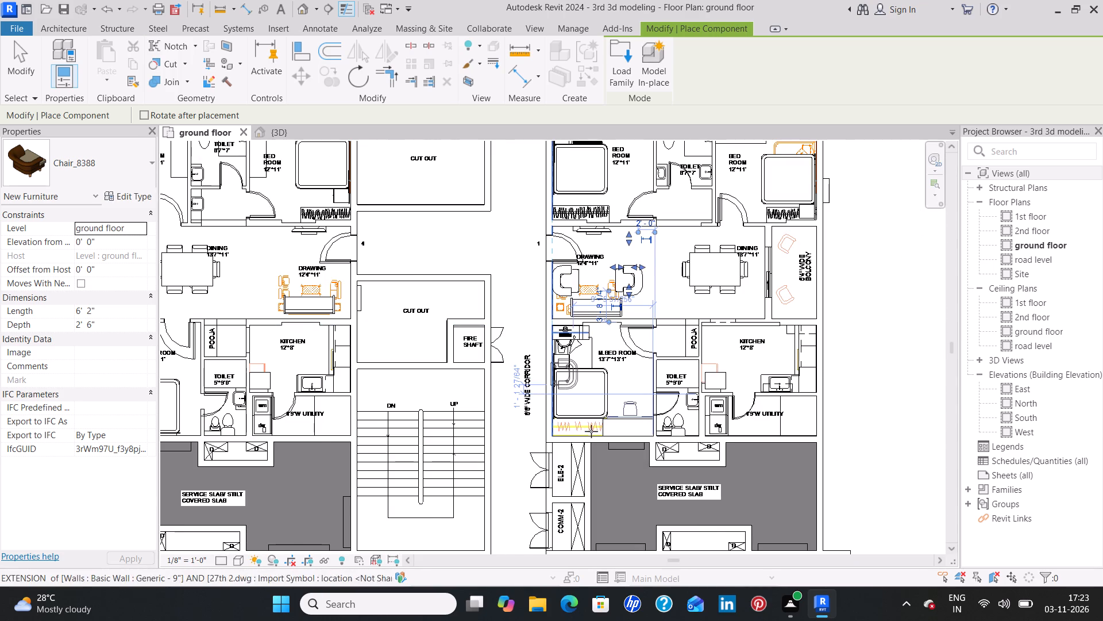
middle_drag(622, 467, 593, 244)
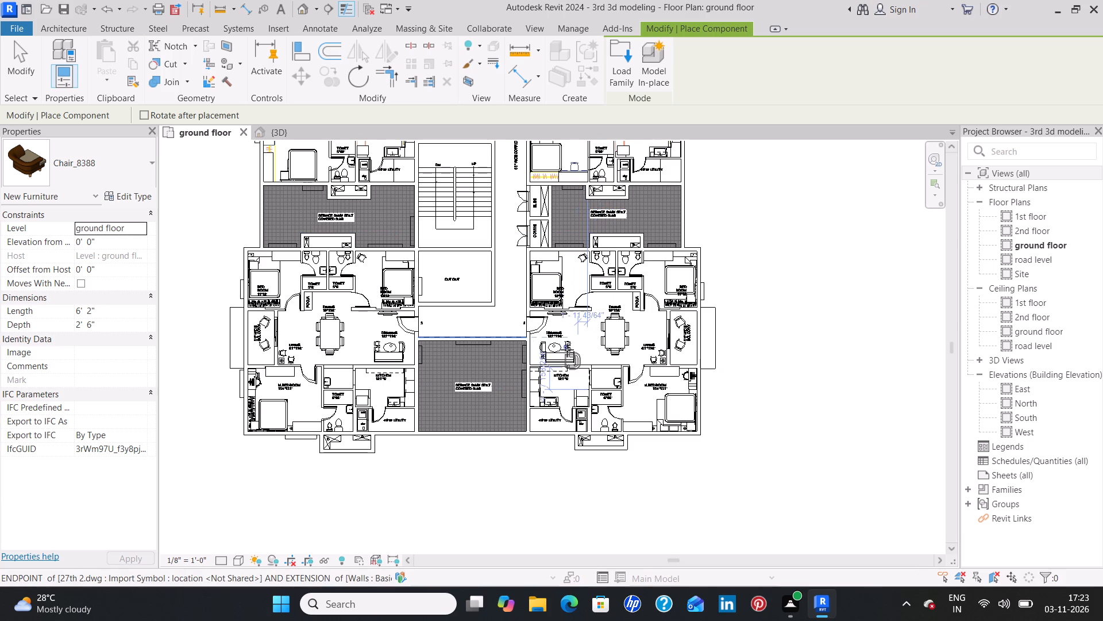
scroll(567, 350, up, 15)
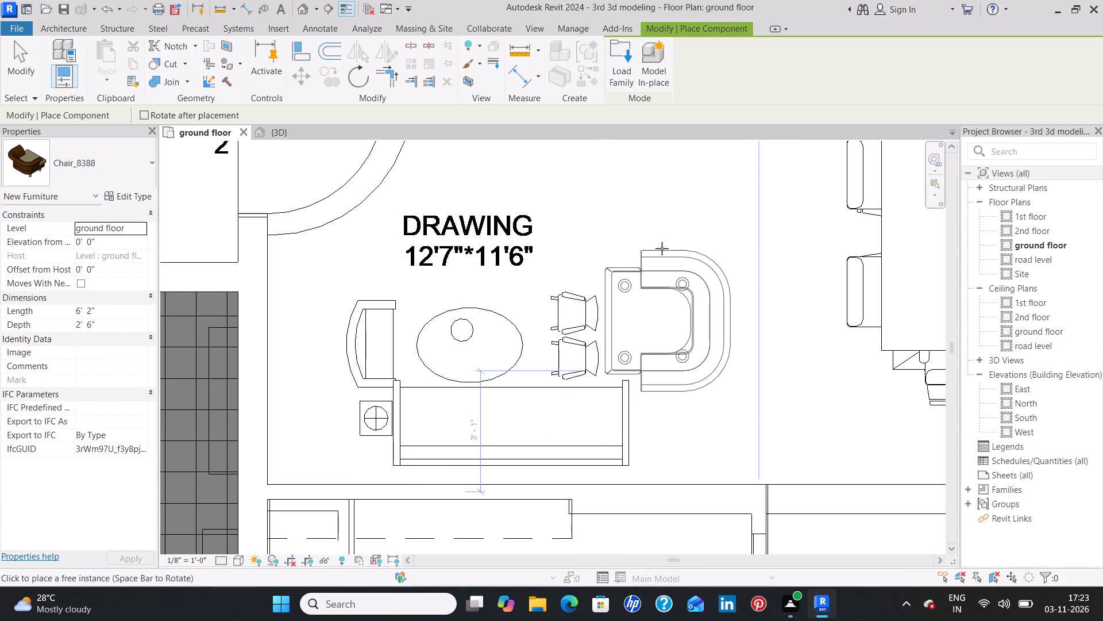
click(664, 248)
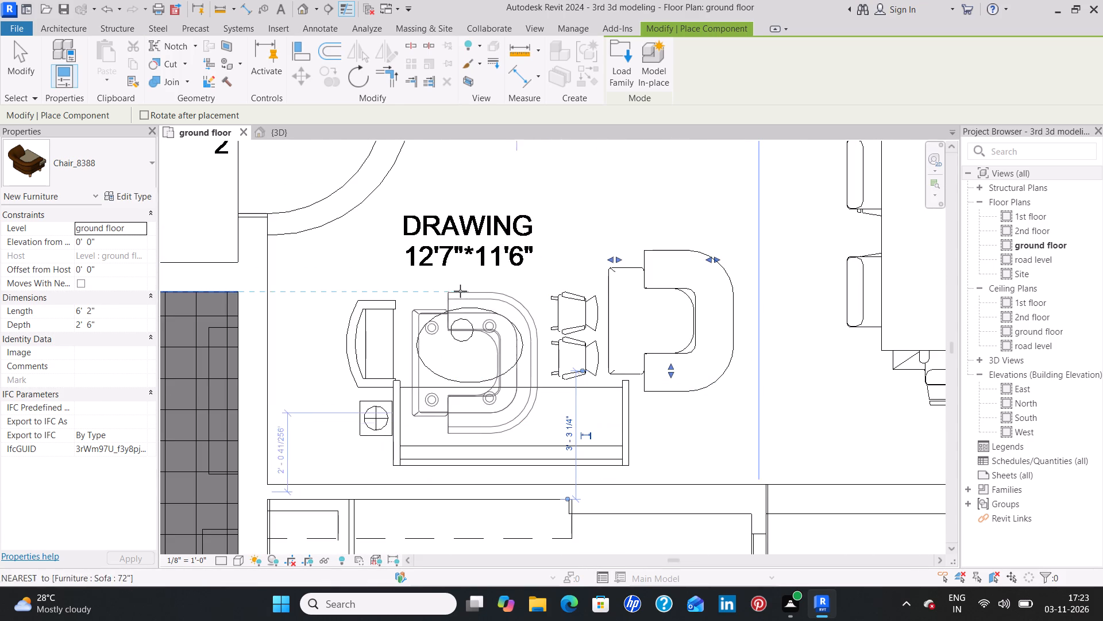
Place a second Chair_8388 over the corridor-side seat outline in unit 2's drawing room, facing the oval table.
key(space)
key(space)
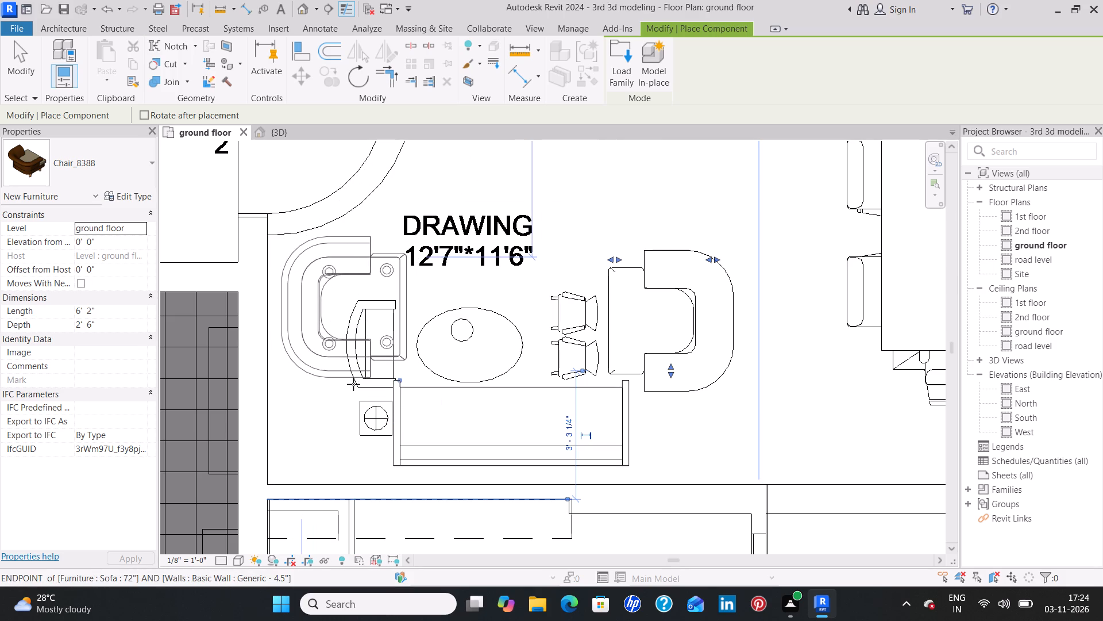
scroll(353, 384, up, 4)
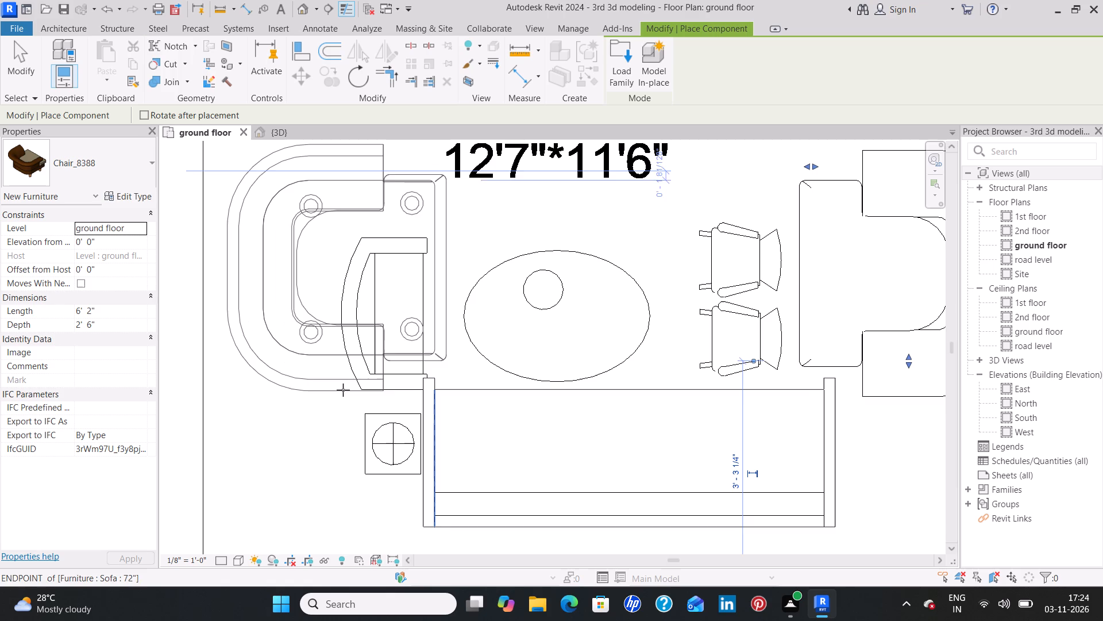
click(337, 390)
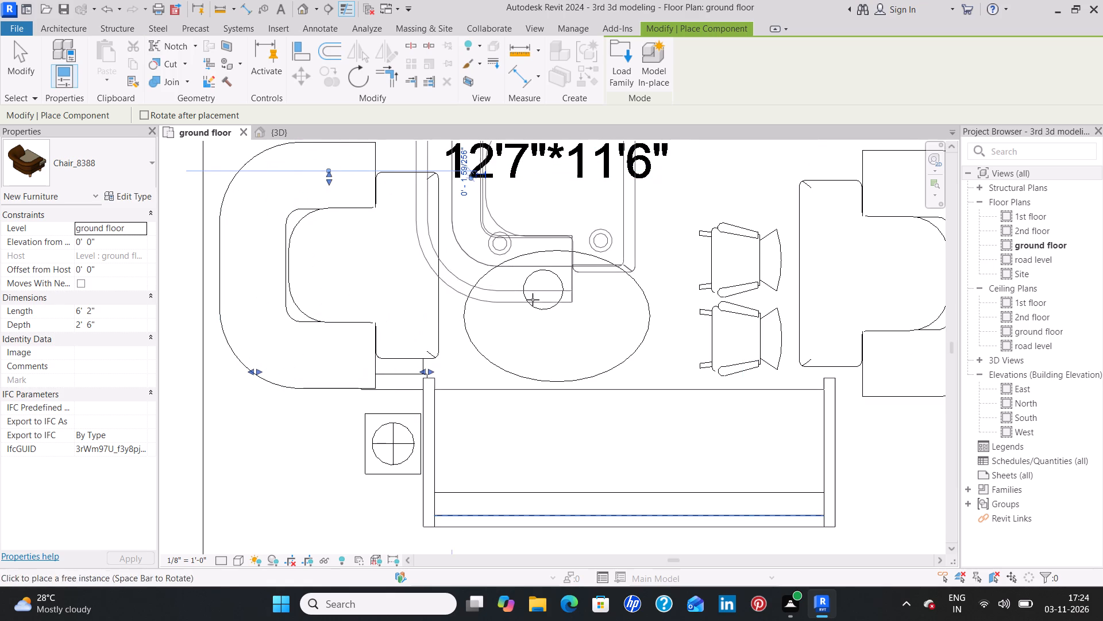
Place a Chair_8388 by the two small chair outlines on the dining side of unit 3's 12'7"*11'6" drawing room, facing the oval table.
scroll(435, 370, down, 4)
middle_drag(236, 402, 591, 415)
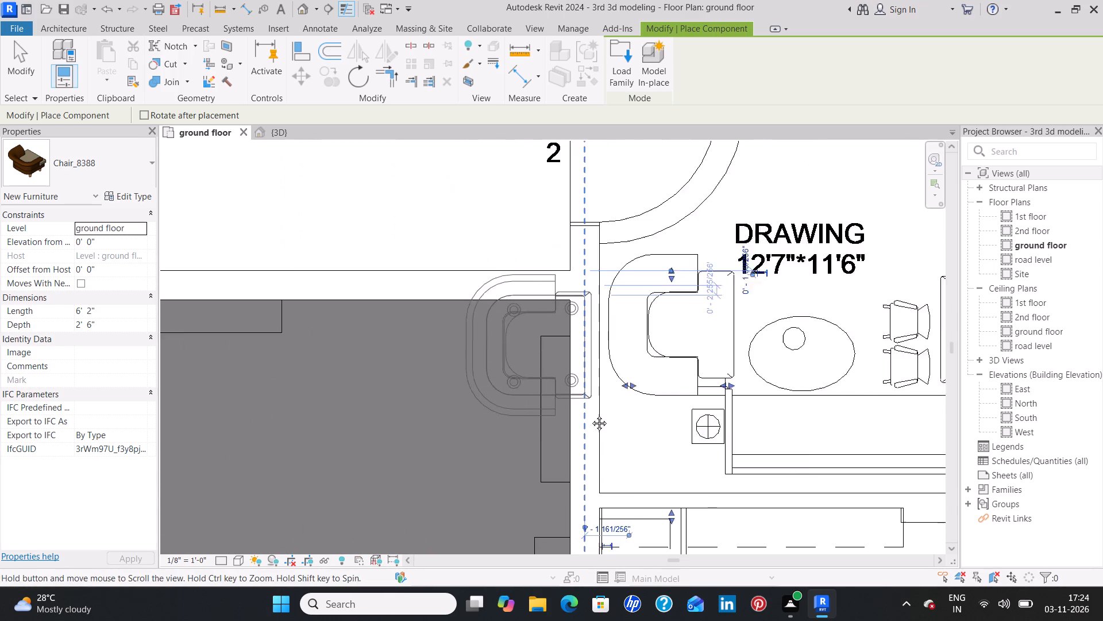
middle_drag(591, 415, 741, 414)
scroll(392, 478, down, 7)
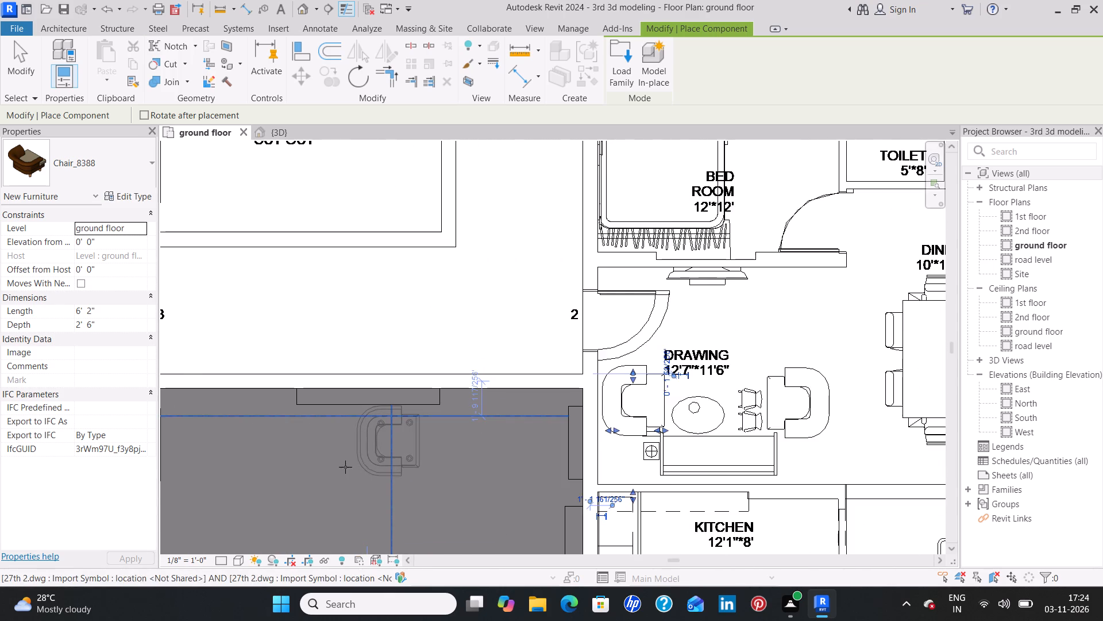
middle_drag(330, 457, 638, 415)
scroll(365, 405, up, 7)
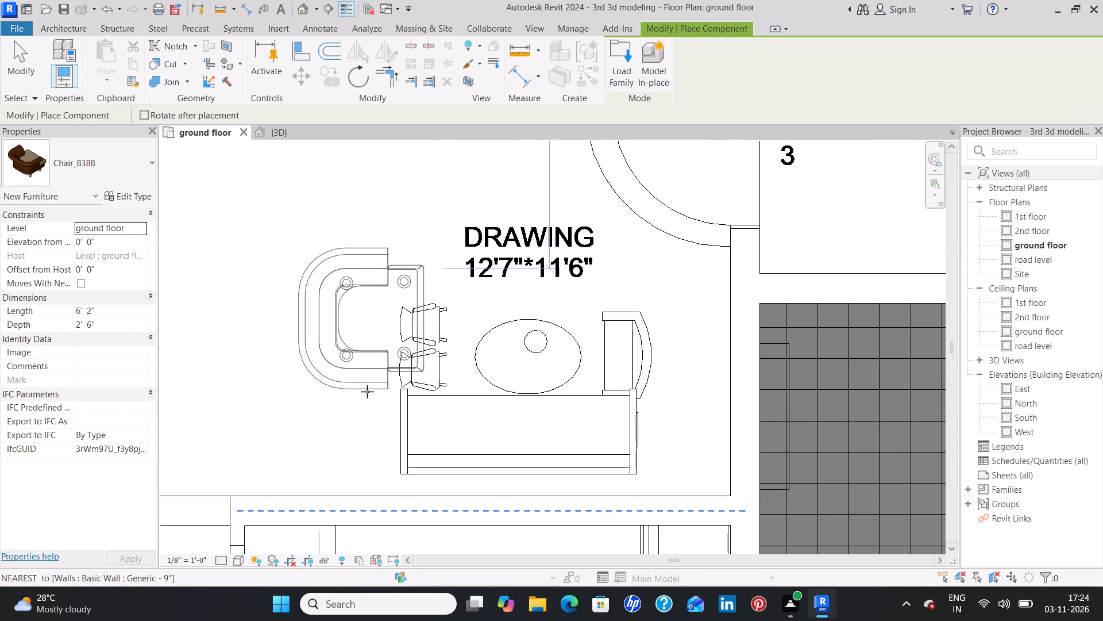
click(364, 392)
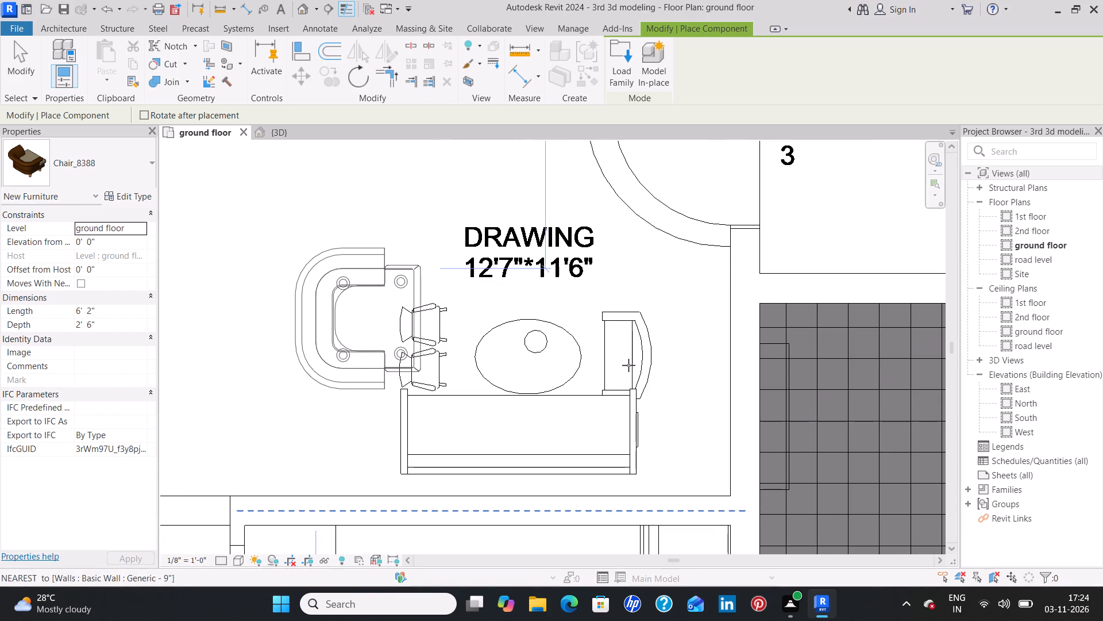
Place a second Chair_8388 over the entrance-side seat outline in unit 3's drawing room, facing the oval table, and finish placing chairs.
key(space)
key(space)
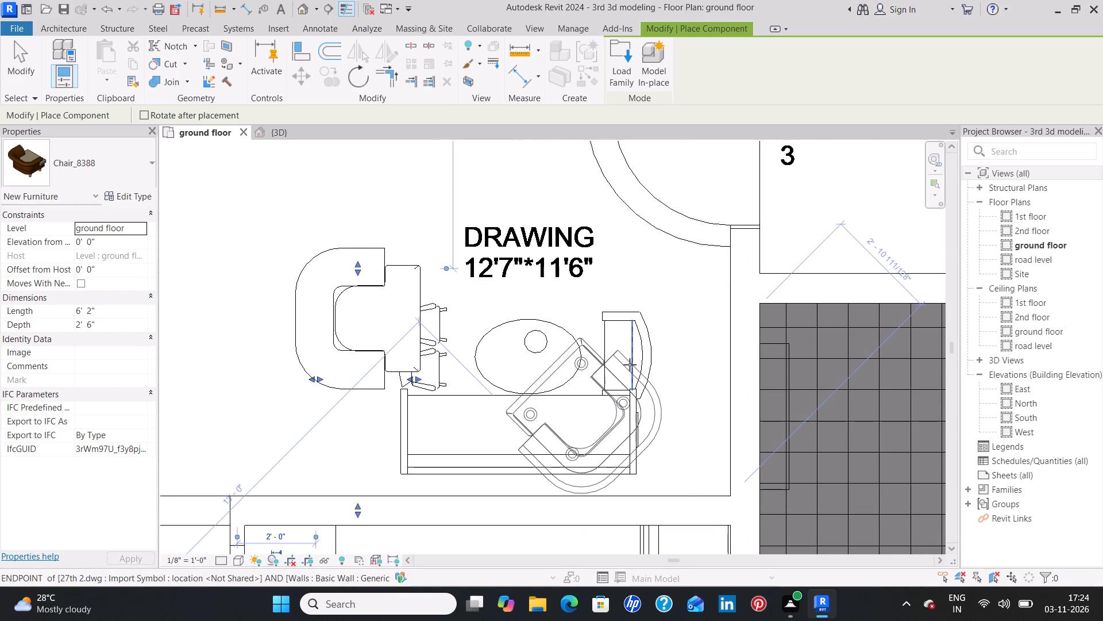
key(space)
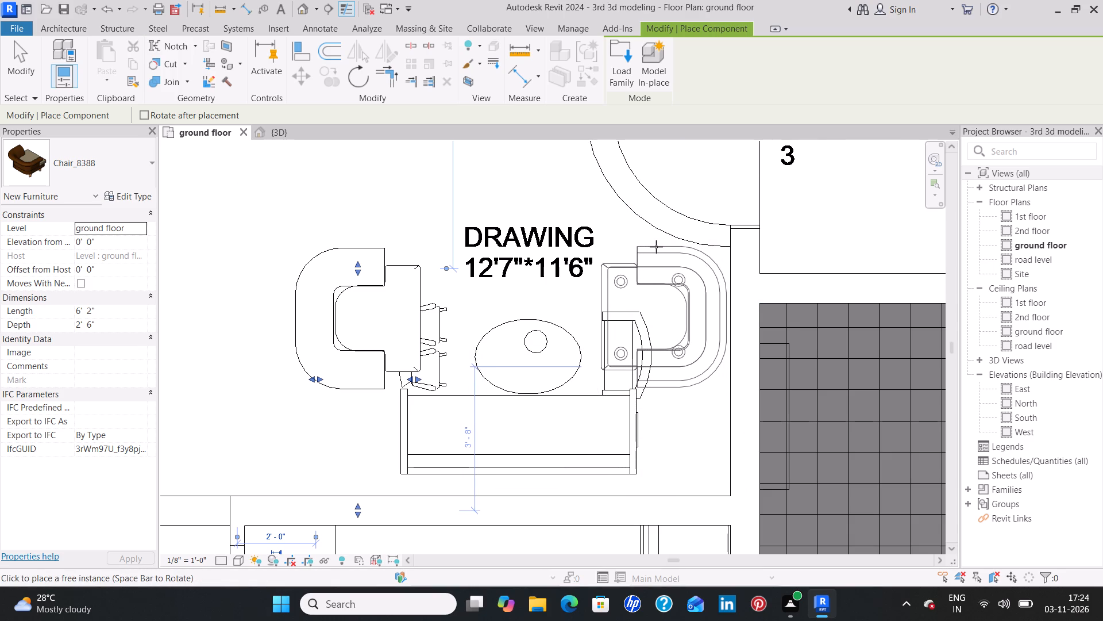
click(656, 247)
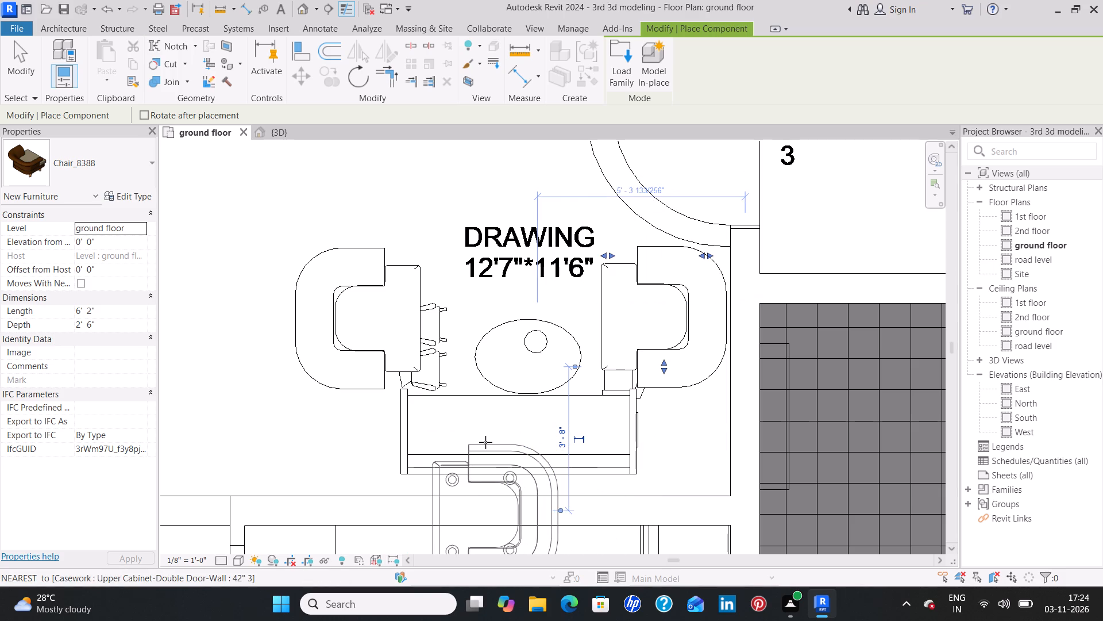
key(Escape)
key(Escape)
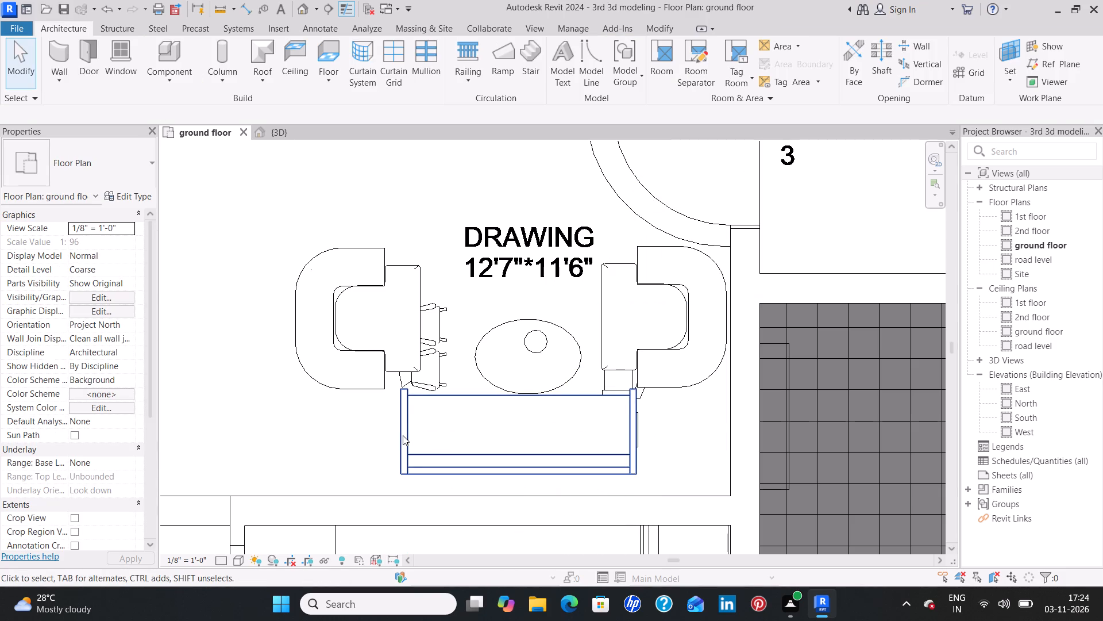
Nudge the dining-side armchair in unit 3's drawing room away from the oval table, clear of the two small chair outlines.
click(363, 377)
key(Left)
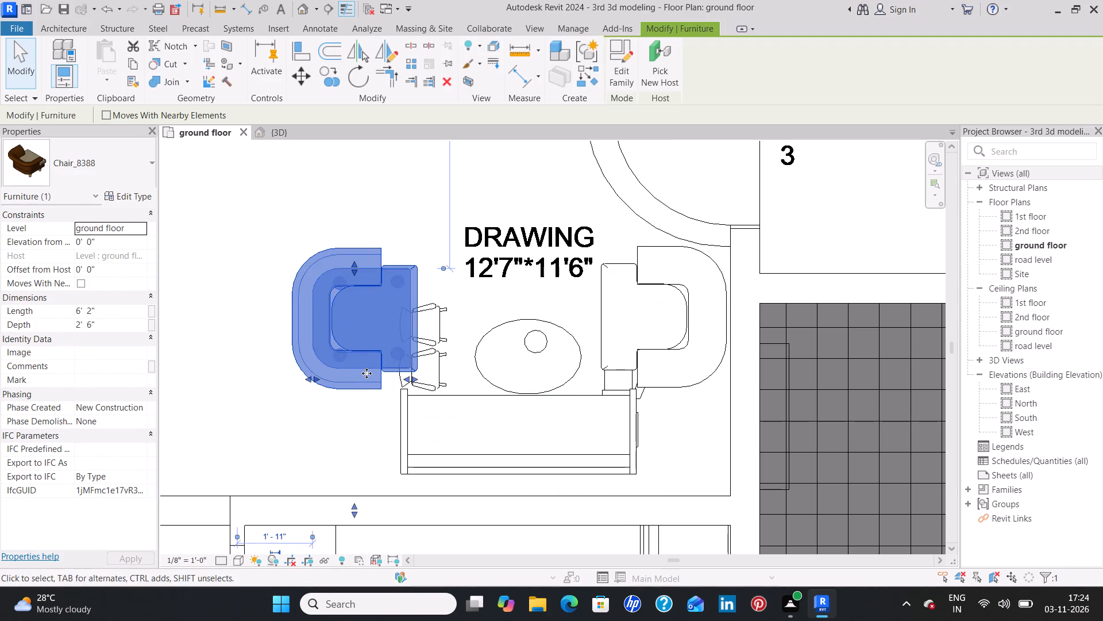
key(Left)
key(Left)
key(Left)
key(Left)
key(Left)
key(Left)
key(Left)
key(Left)
key(Left)
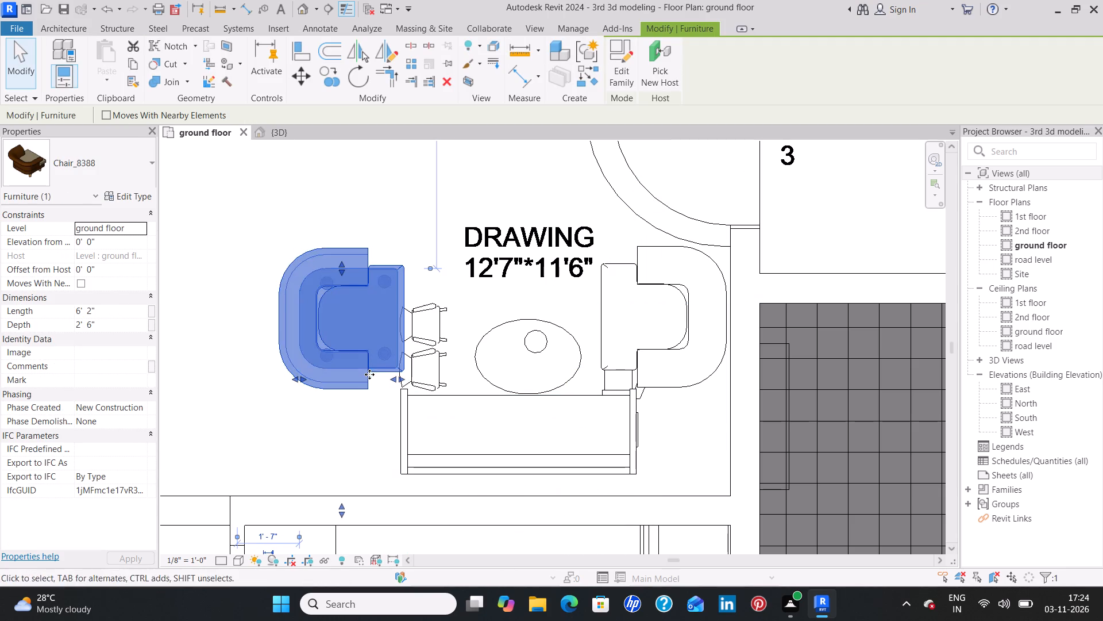
Nudge the 72" sofa in unit 3's drawing room about 7" toward the dining-side armchair.
click(406, 425)
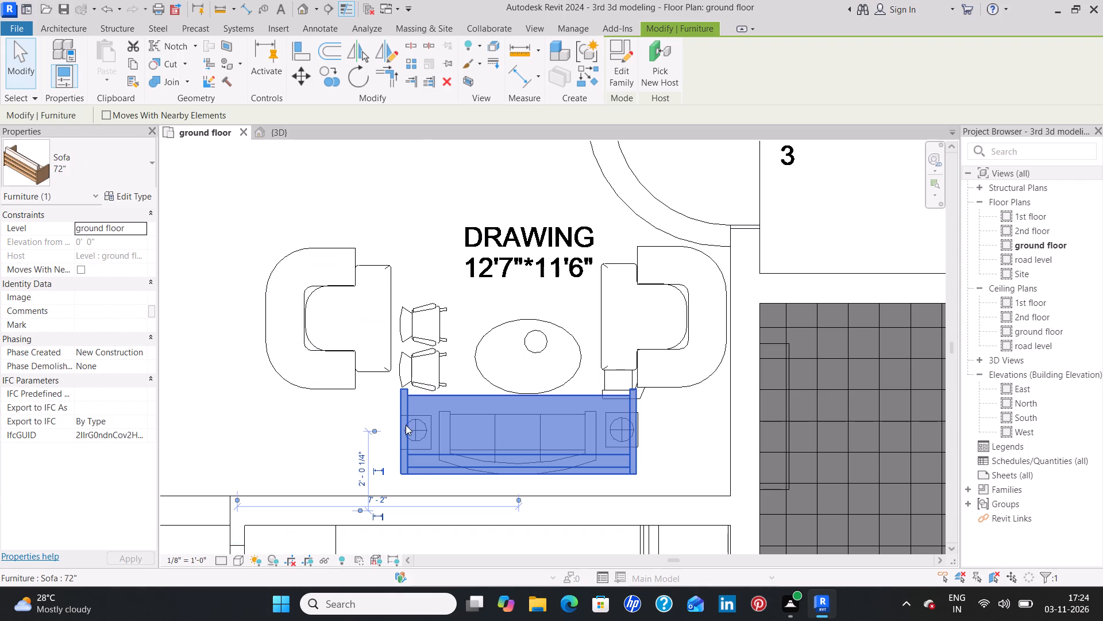
key(Left)
key(Left)
key(Left)
key(Left)
key(Left)
key(Left)
key(Left)
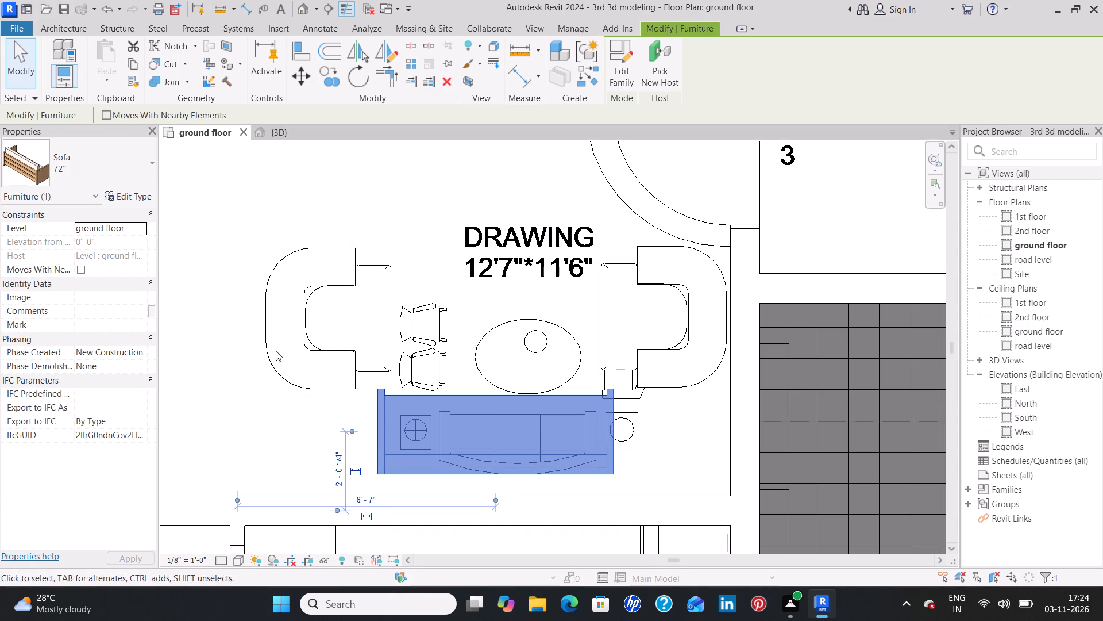
Place a Chair_8388 on the dining side of unit 4's 12'4"*11' drawing room, facing the dotted rectangular centre table.
click(394, 332)
key(c)
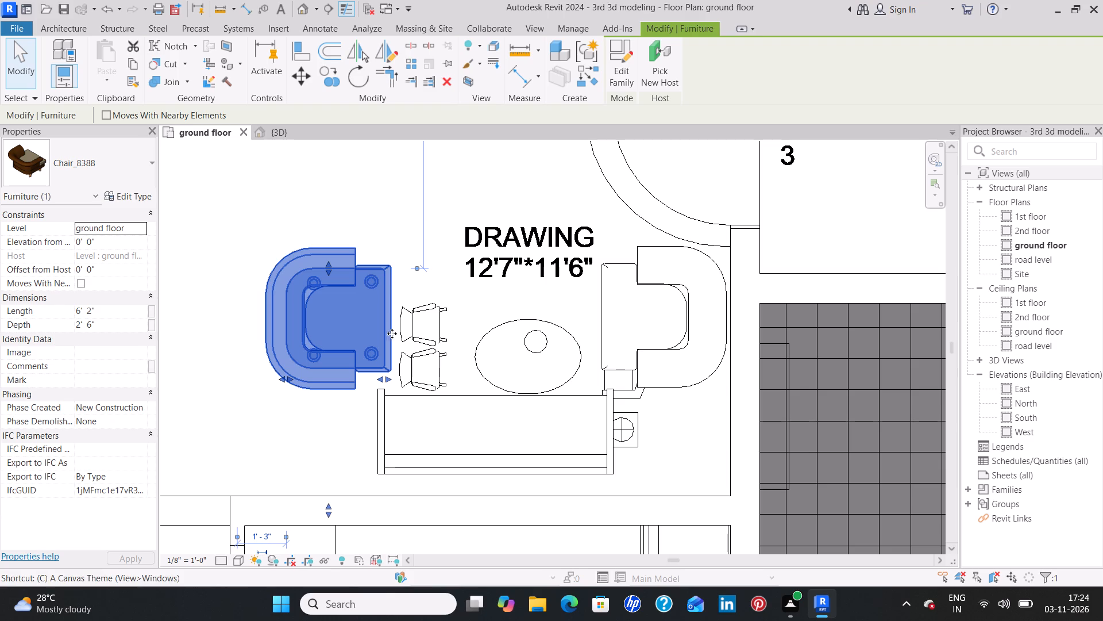
key(s)
scroll(447, 254, down, 2)
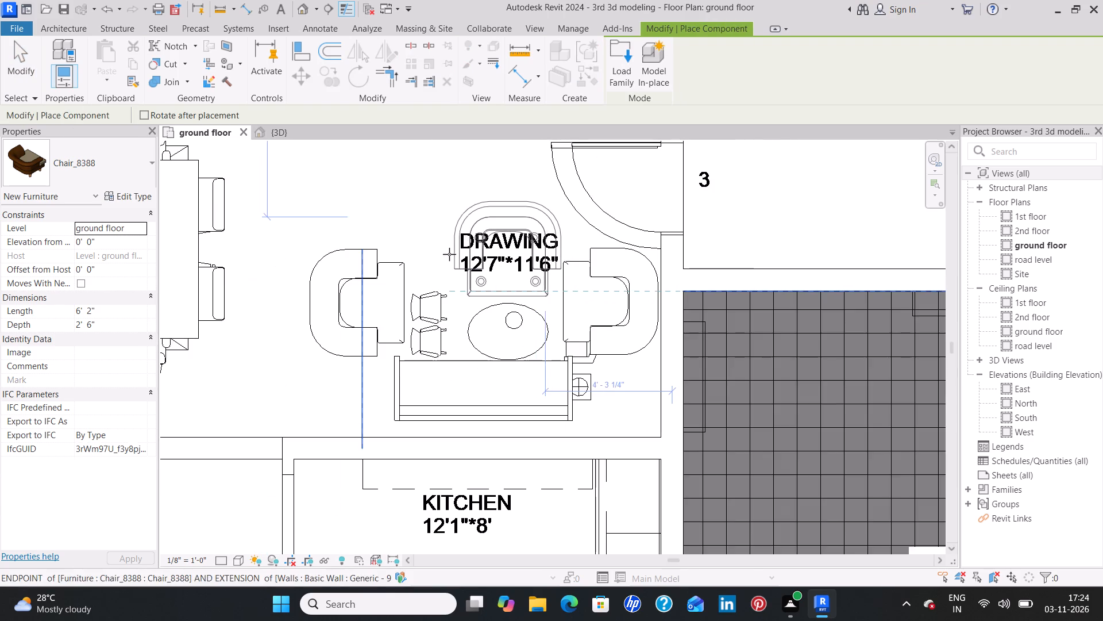
middle_drag(449, 254, 438, 474)
scroll(431, 252, down, 8)
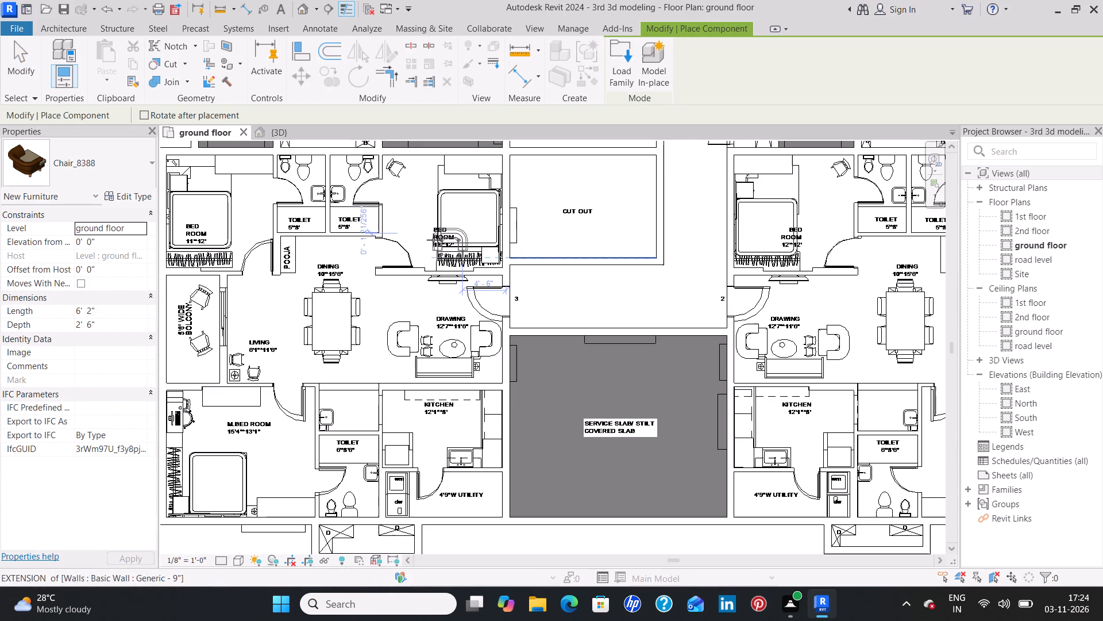
middle_drag(422, 213, 419, 519)
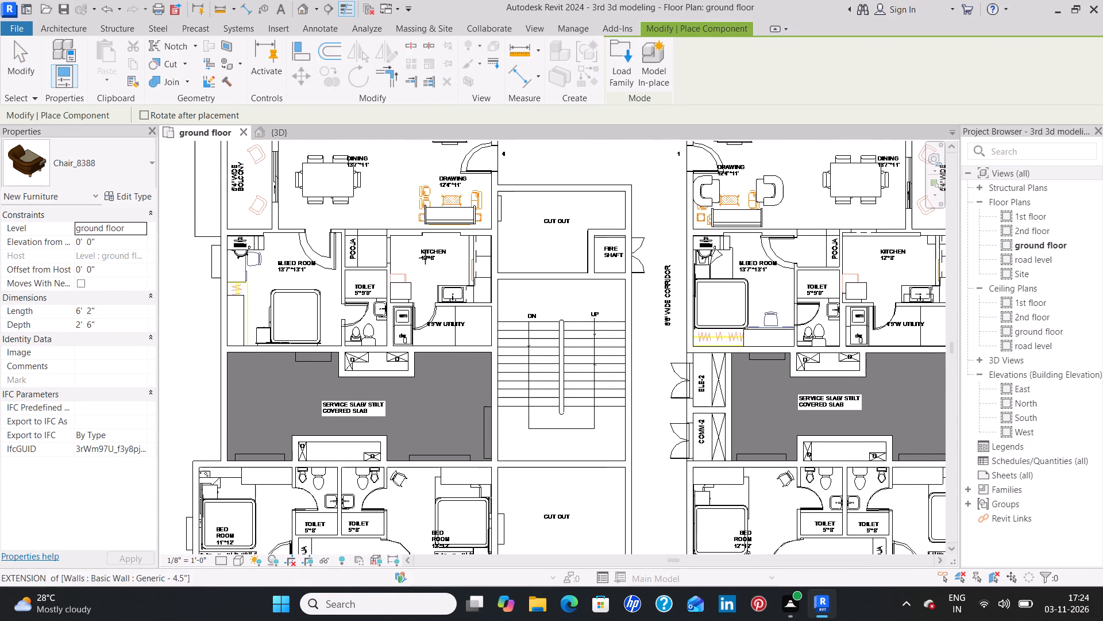
middle_drag(425, 258, 418, 457)
scroll(429, 389, up, 8)
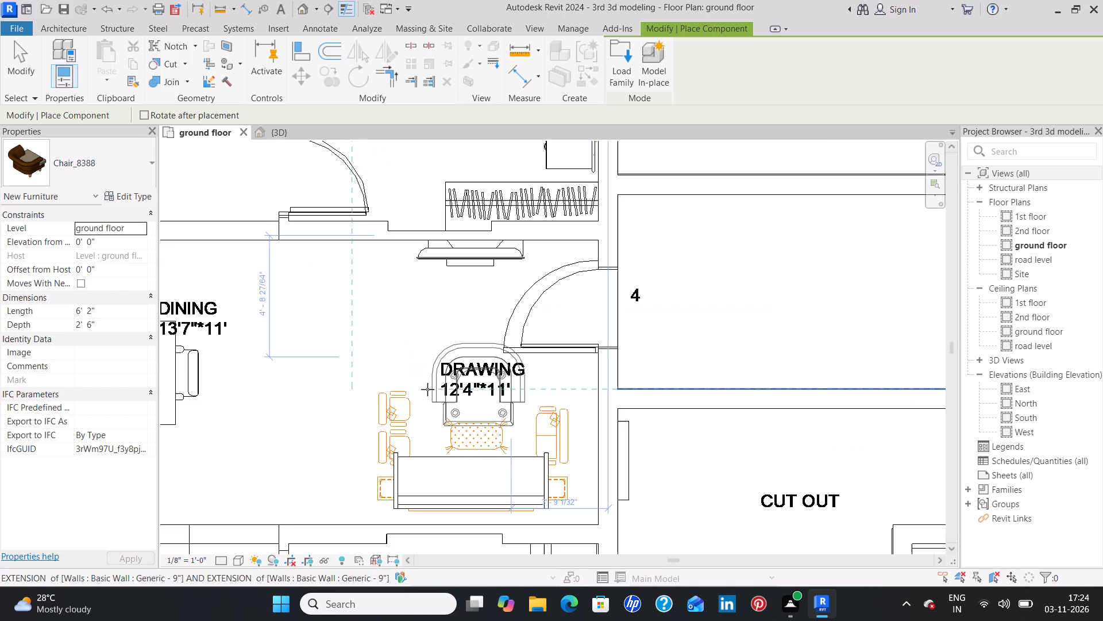
scroll(427, 389, up, 2)
key(space)
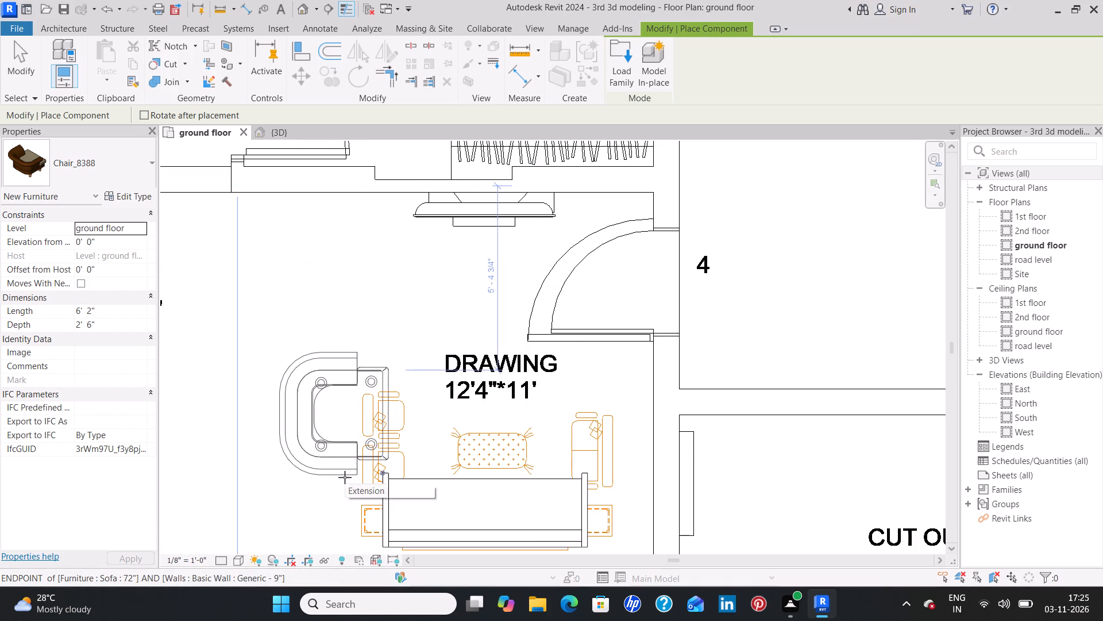
click(345, 477)
Place a second Chair_8388 on the entrance side of unit 4's drawing room, facing the centre table, and finish placing chairs.
key(space)
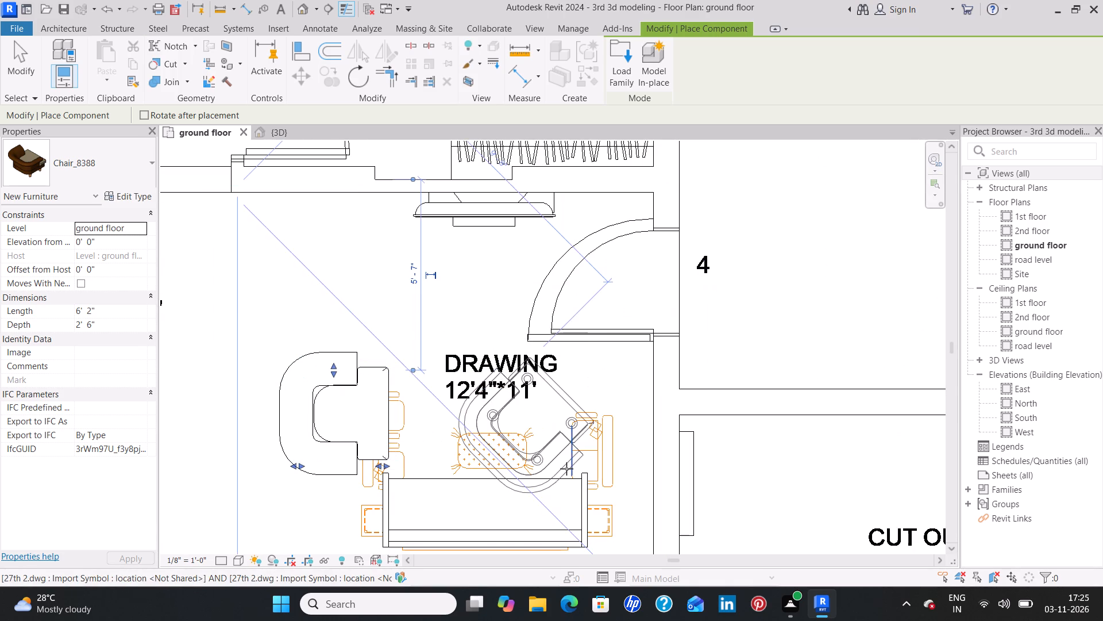
key(space)
key(space)
key(space)
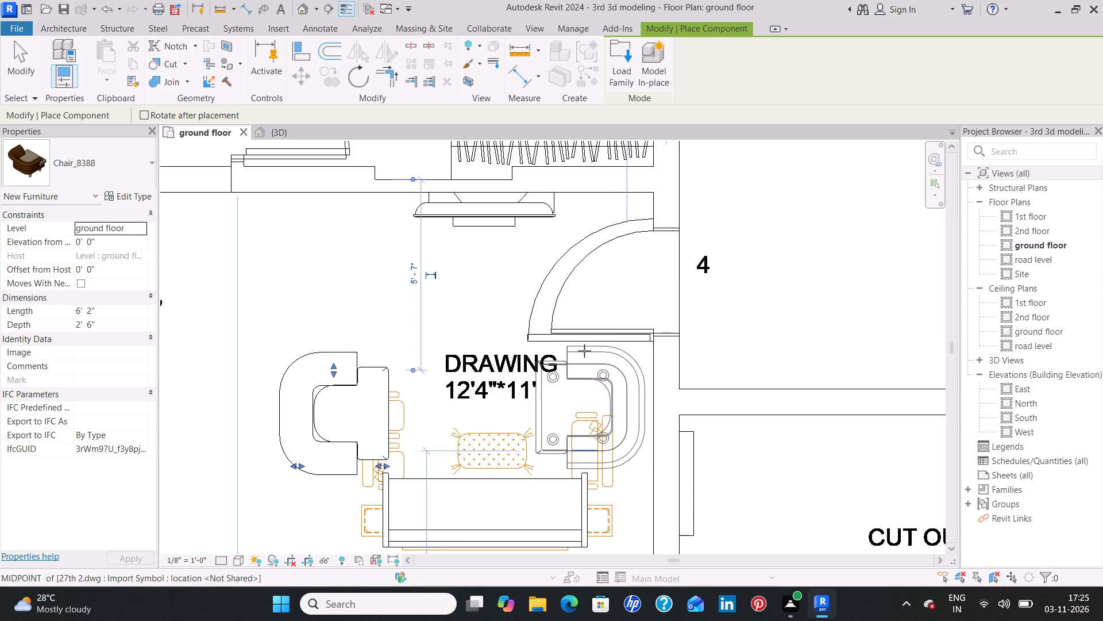
click(584, 351)
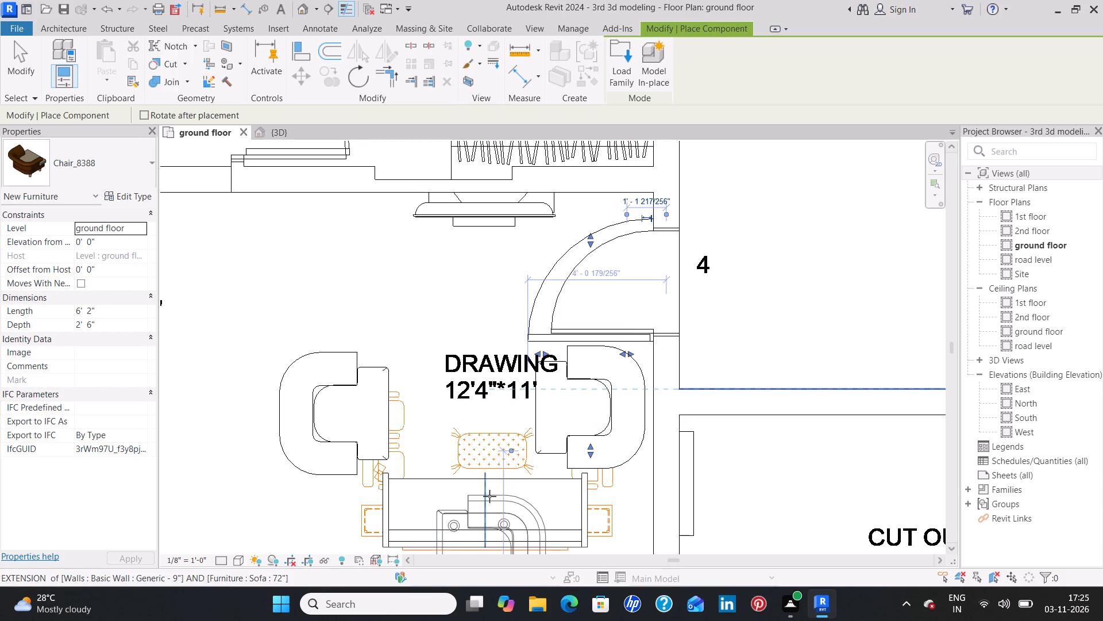
key(Escape)
key(Escape)
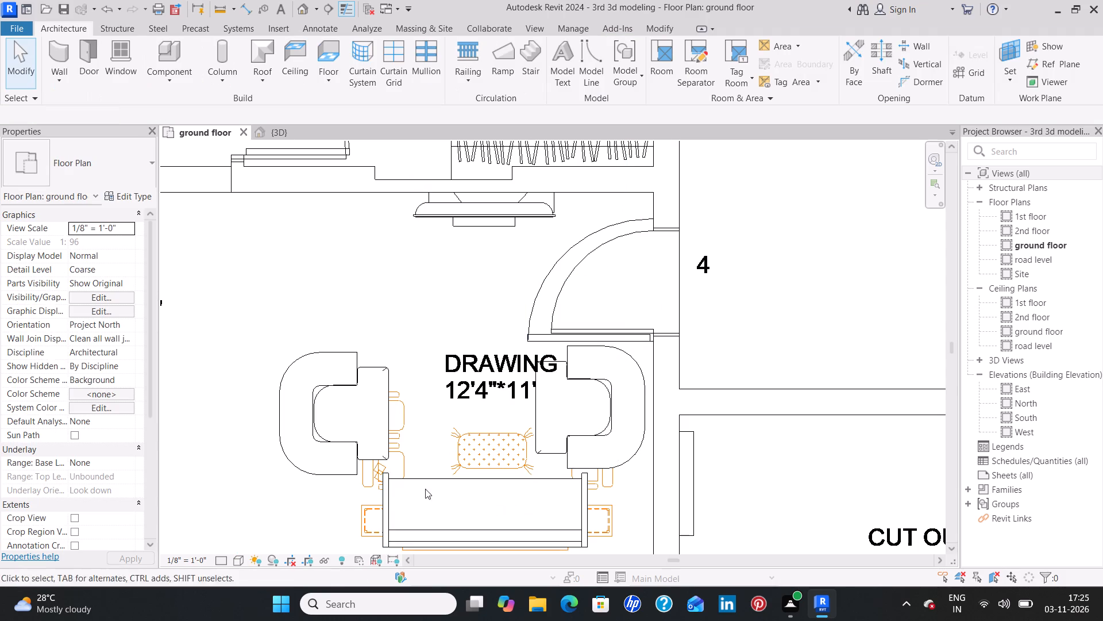
Nudge the dining-side armchair in unit 4's drawing room away from the centre table, toward the dining area.
click(381, 457)
key(Left)
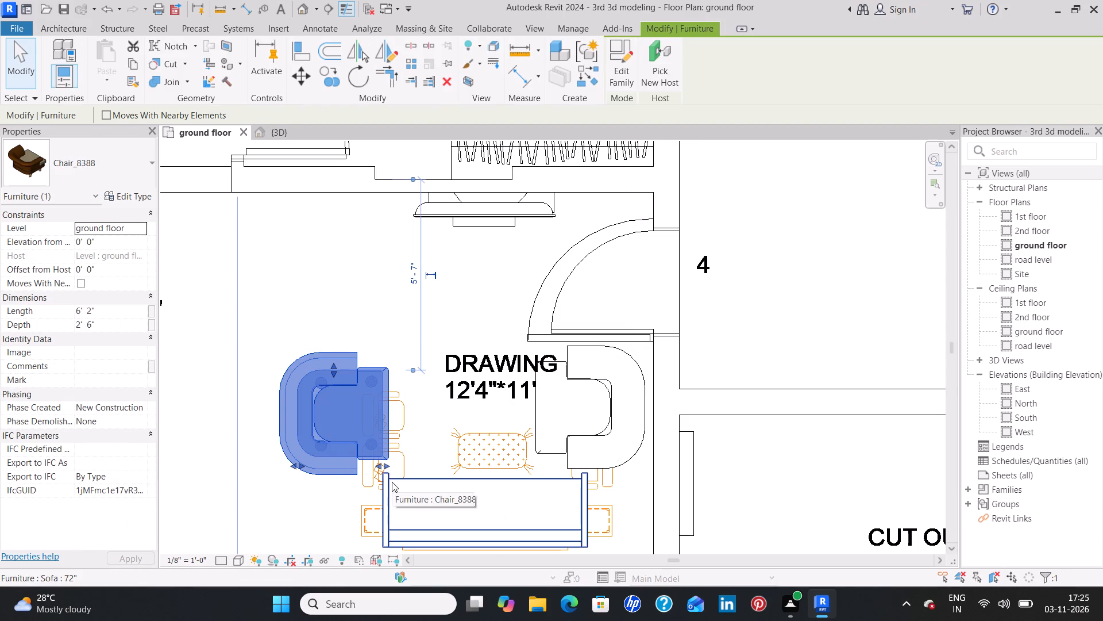
key(Left)
key(Left)
key(Left)
key(Left)
key(Left)
key(Left)
key(Left)
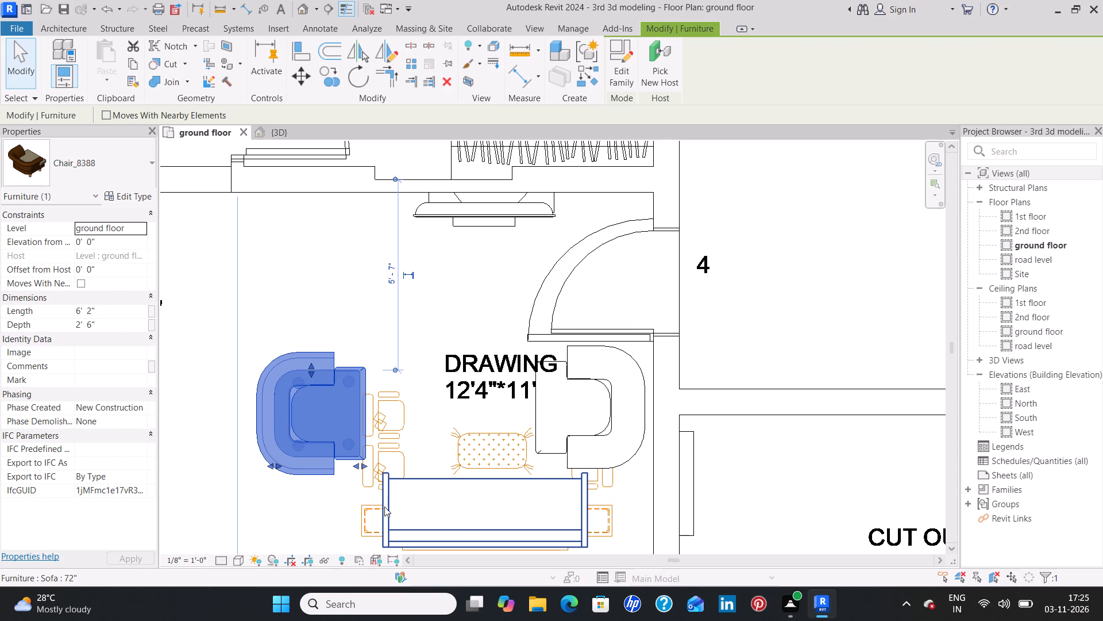
Nudge the 72" sofa in unit 4's drawing room toward the dining side, matching the shifted armchair.
click(384, 507)
key(Left)
key(Left)
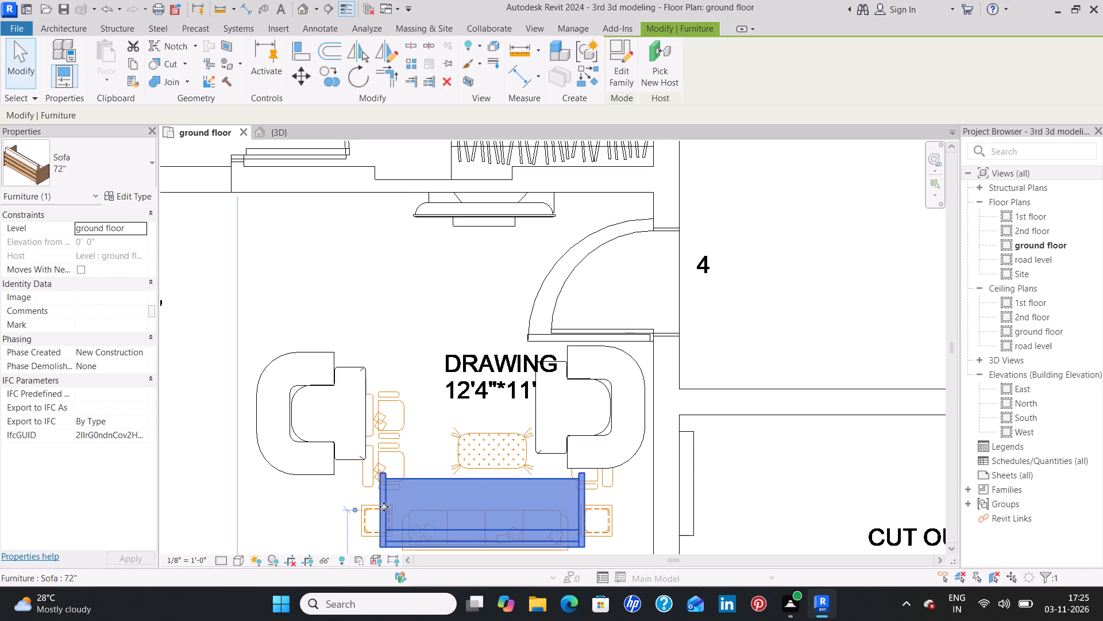
key(Left)
key(Left)
key(Left)
key(Left)
key(Left)
key(Left)
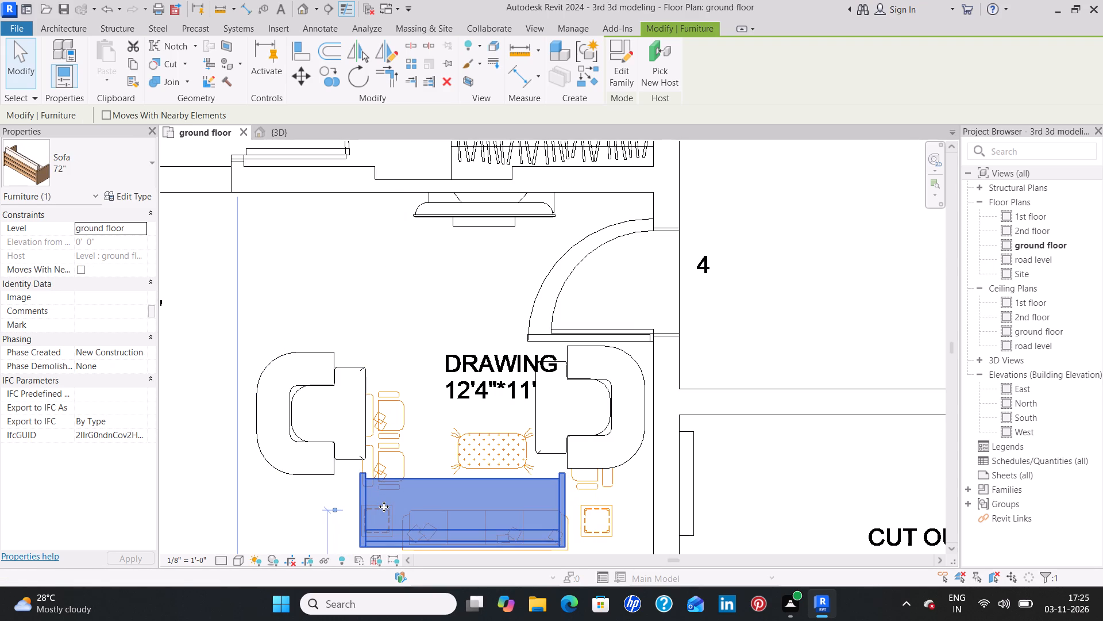
Place a Chair_8388 over the sofa outline opposite the existing side sofa in unit 5's 11'0"*15'0" drawing room, facing the round table.
click(358, 455)
text(cs)
scroll(364, 365, down, 3)
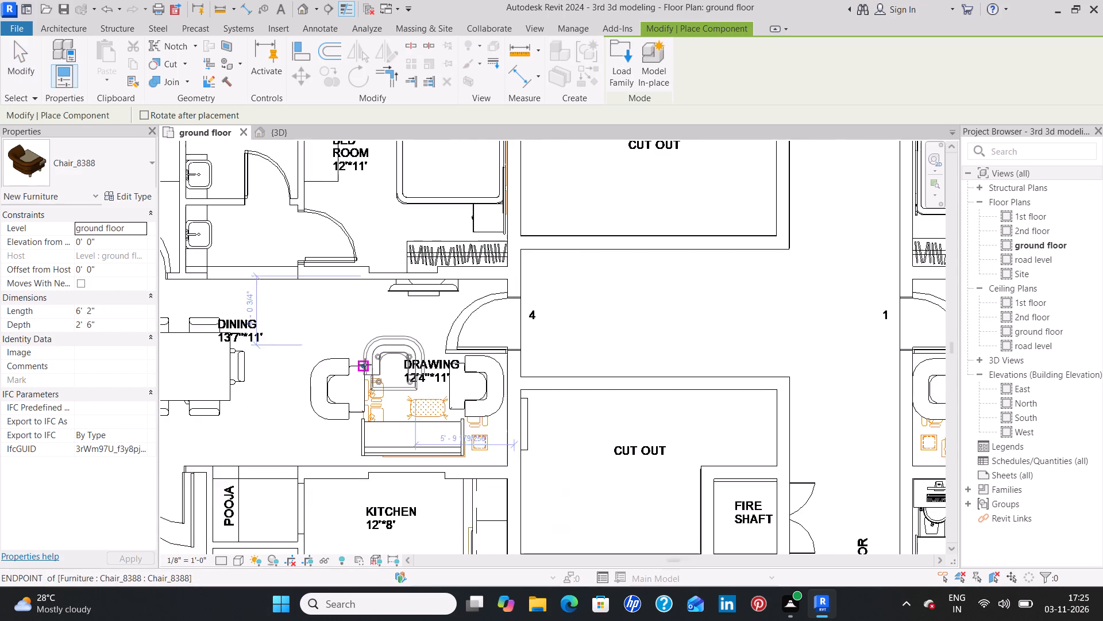
scroll(365, 365, down, 5)
middle_drag(352, 276, 392, 542)
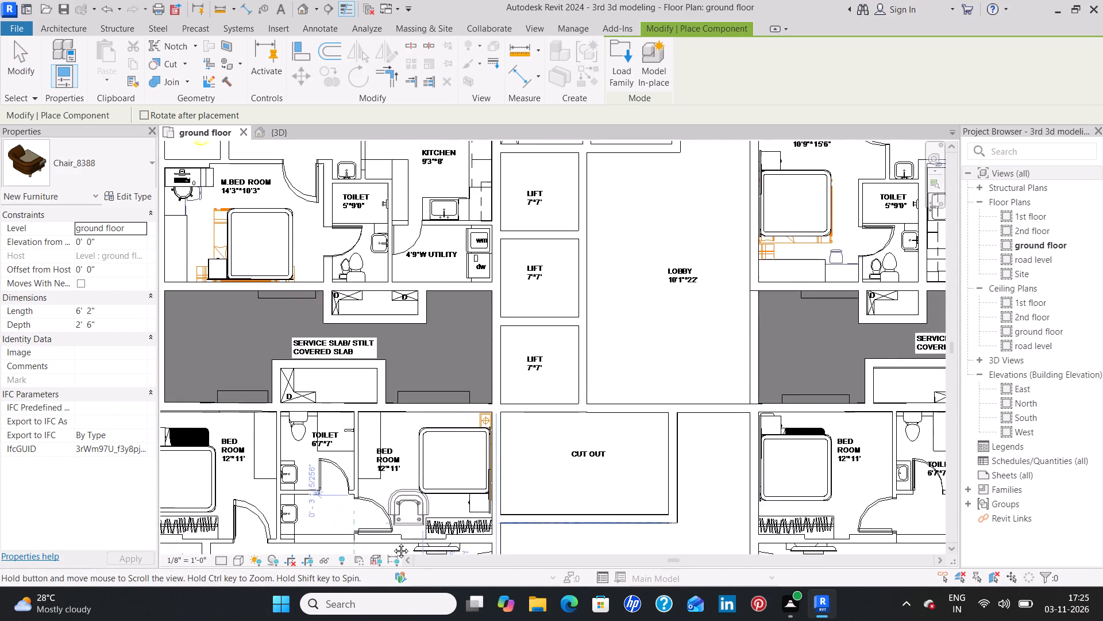
middle_drag(392, 542, 394, 547)
middle_drag(426, 323, 422, 543)
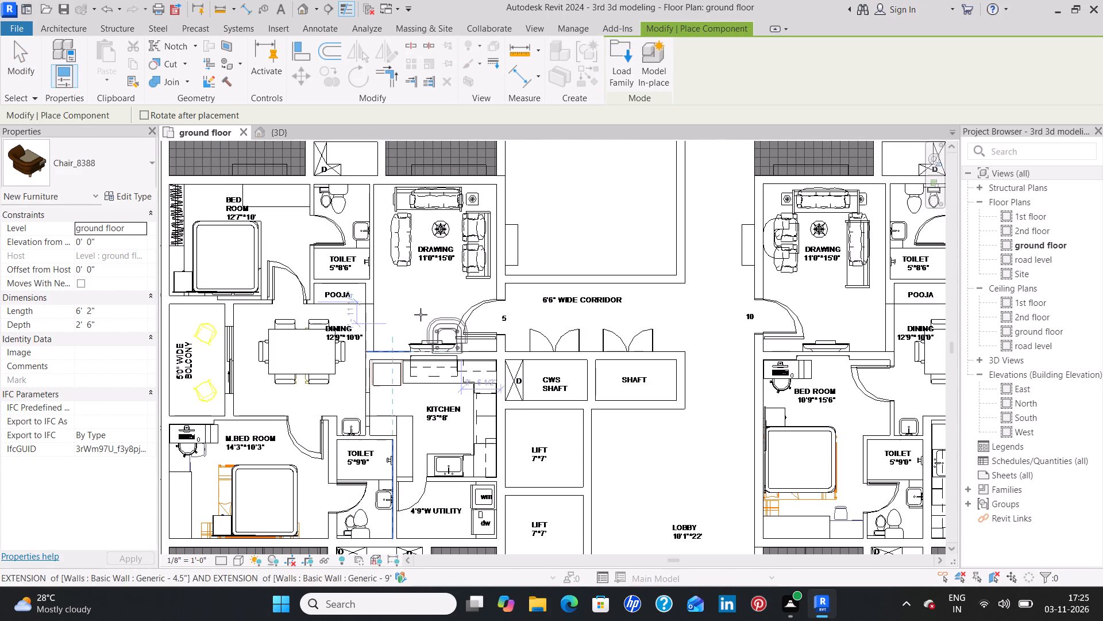
middle_drag(421, 315, 418, 494)
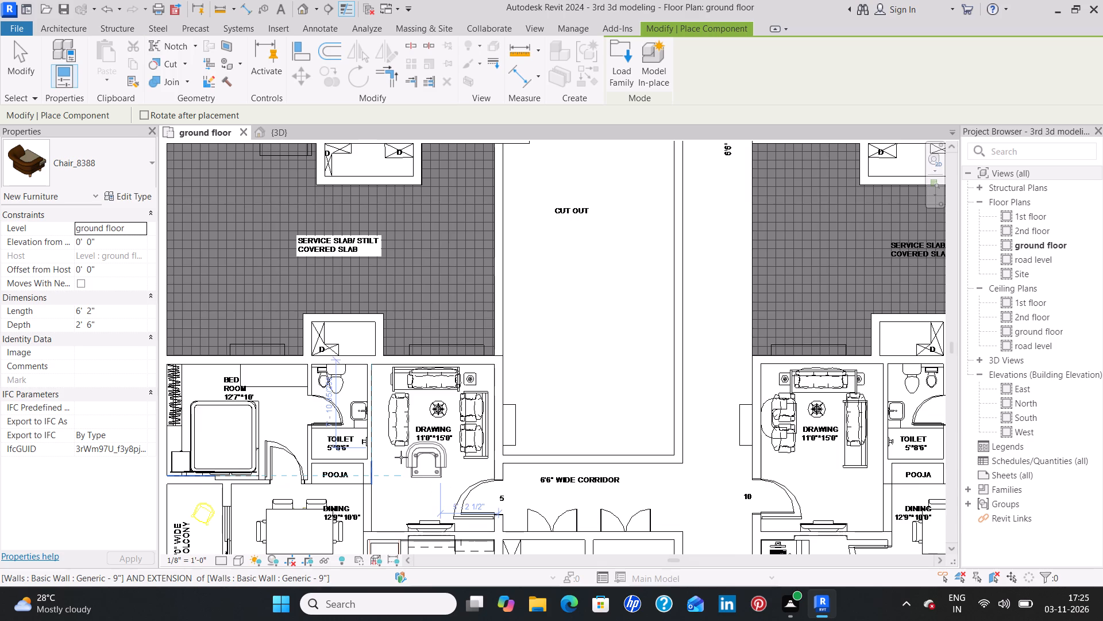
scroll(401, 457, up, 5)
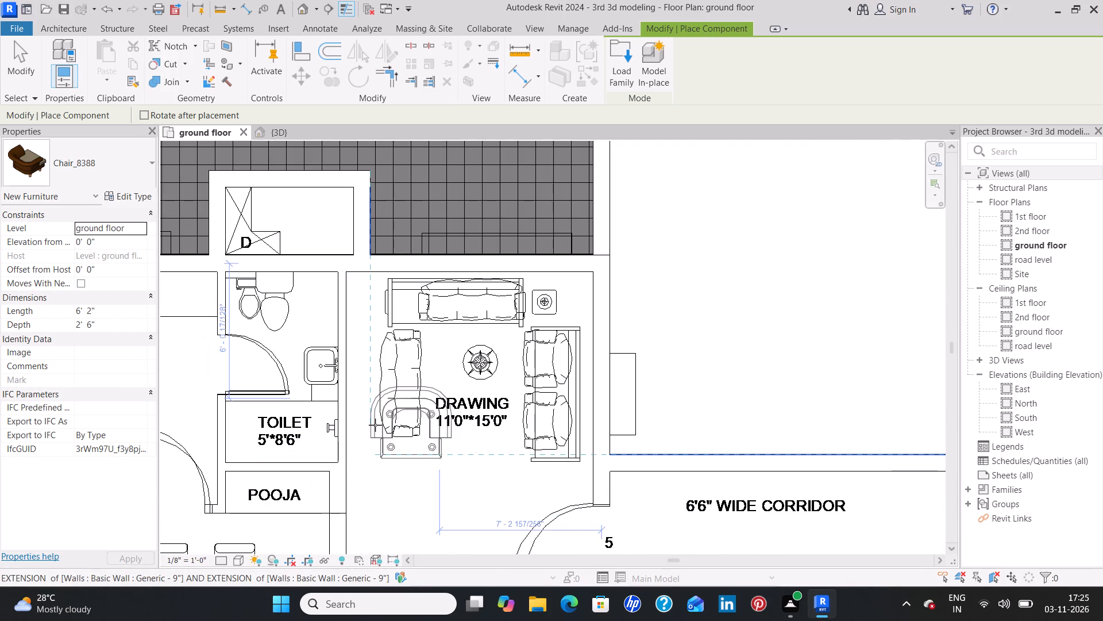
key(space)
key(space)
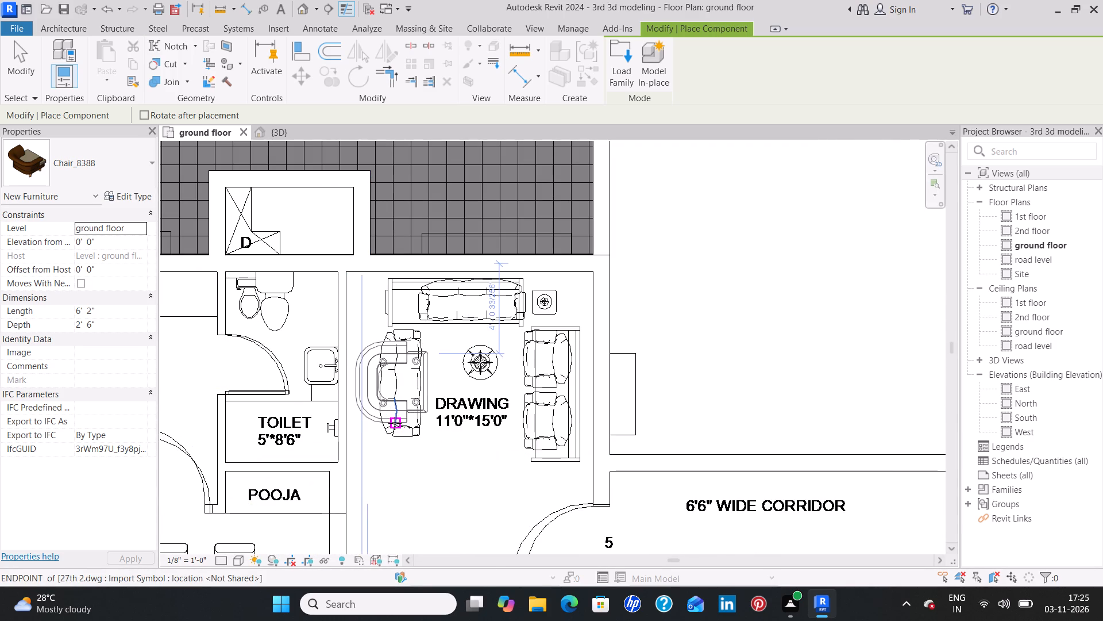
click(388, 420)
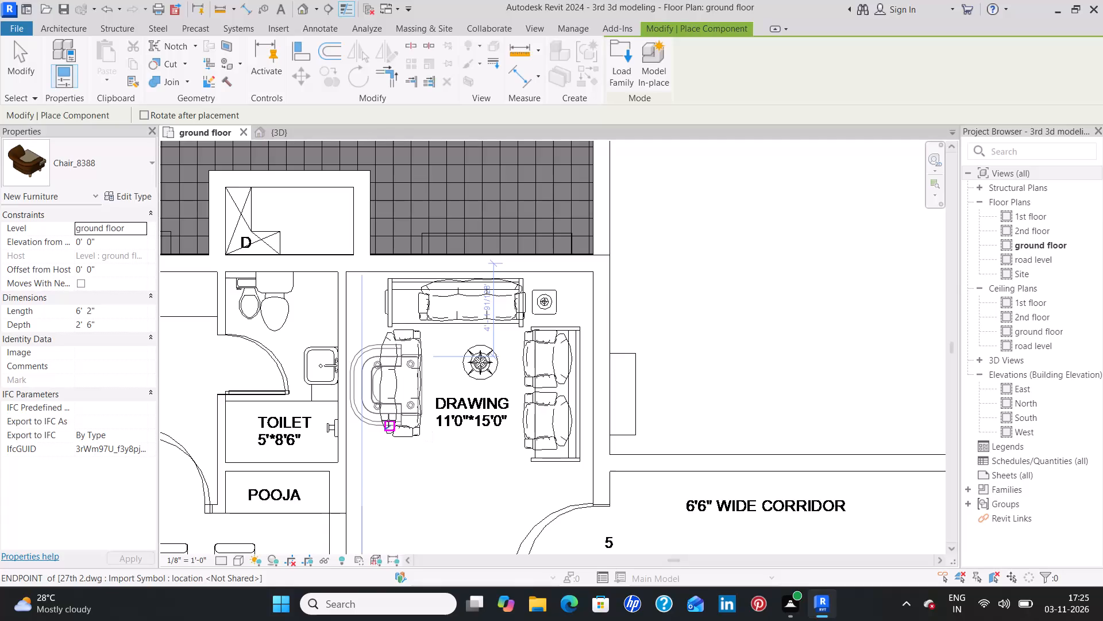
Place a Chair_8388 by the two small chair outlines on the dining side of unit 6's 12'4"*11'0" drawing room, facing the oval table.
scroll(485, 369, down, 3)
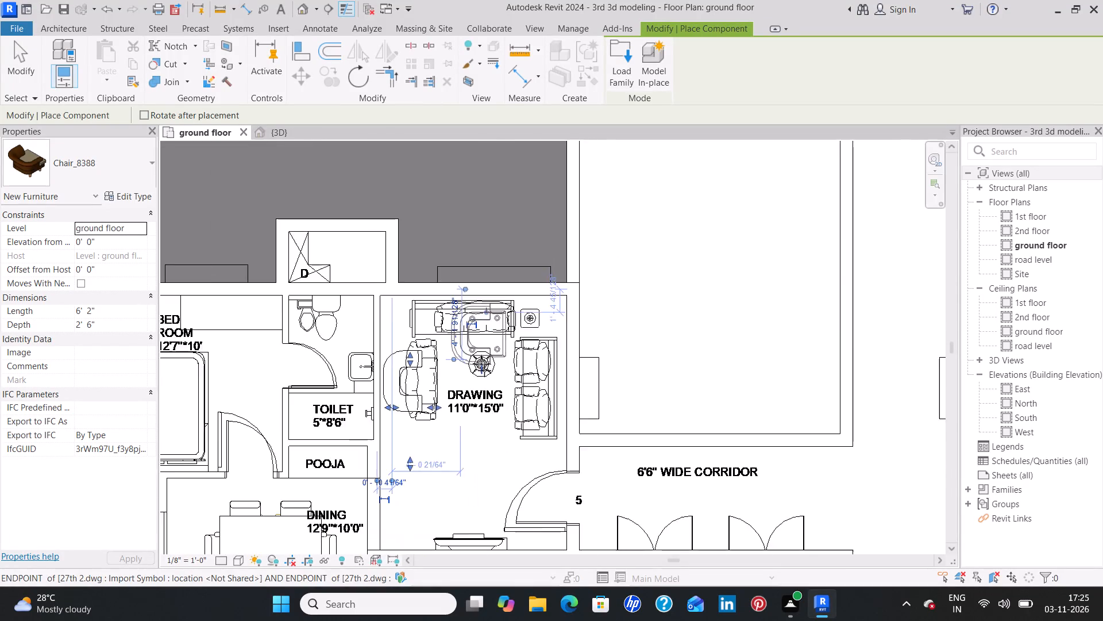
scroll(484, 370, down, 2)
middle_drag(471, 304, 448, 561)
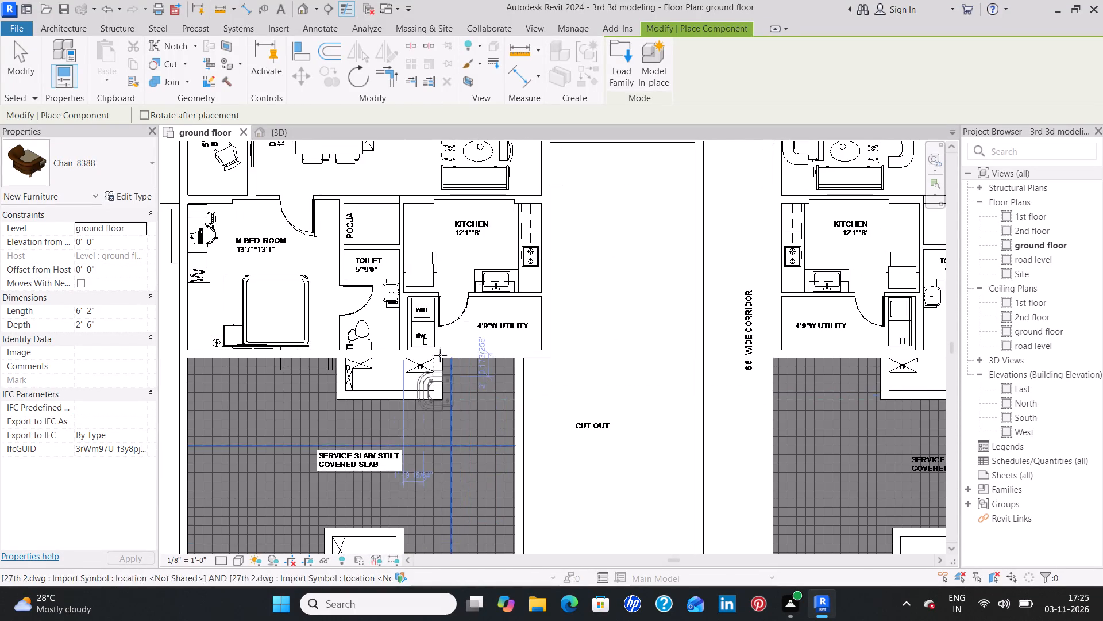
middle_drag(438, 340, 435, 547)
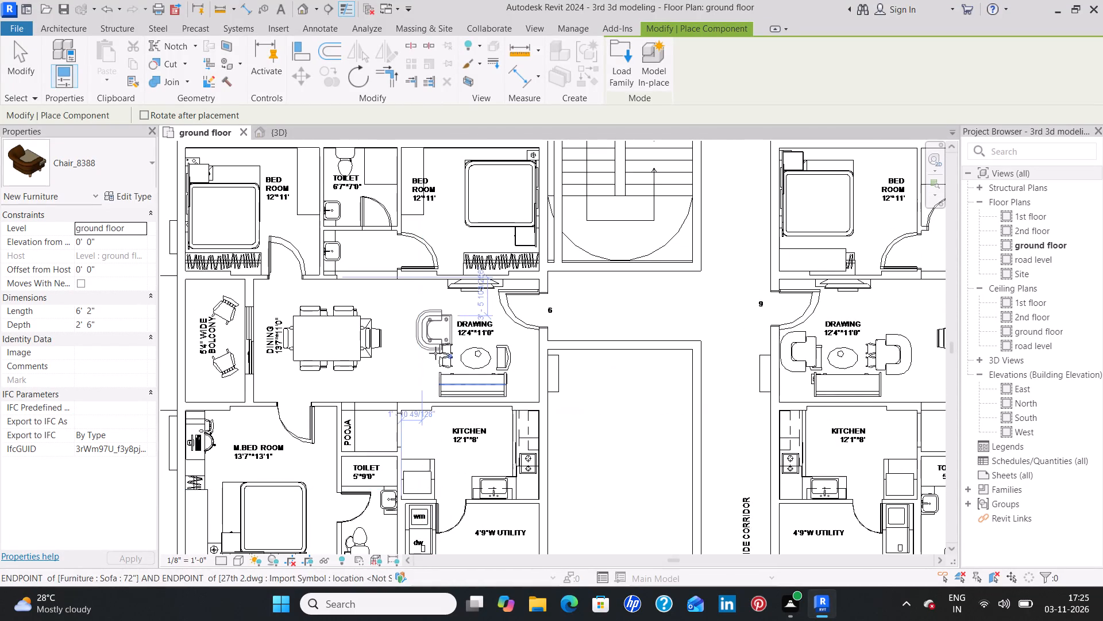
scroll(434, 353, up, 7)
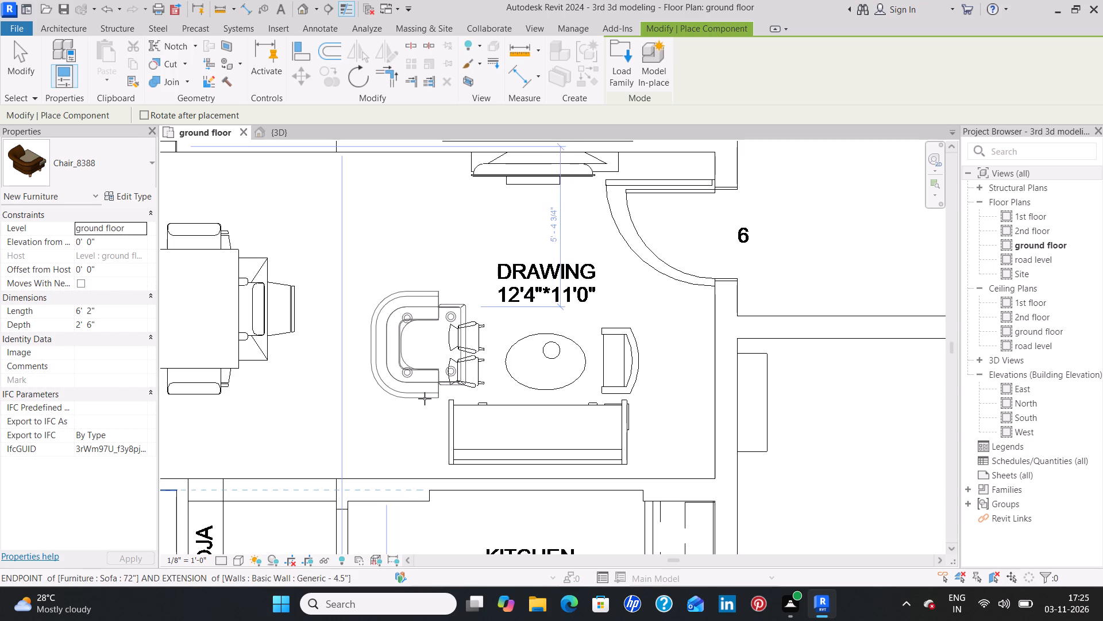
click(425, 398)
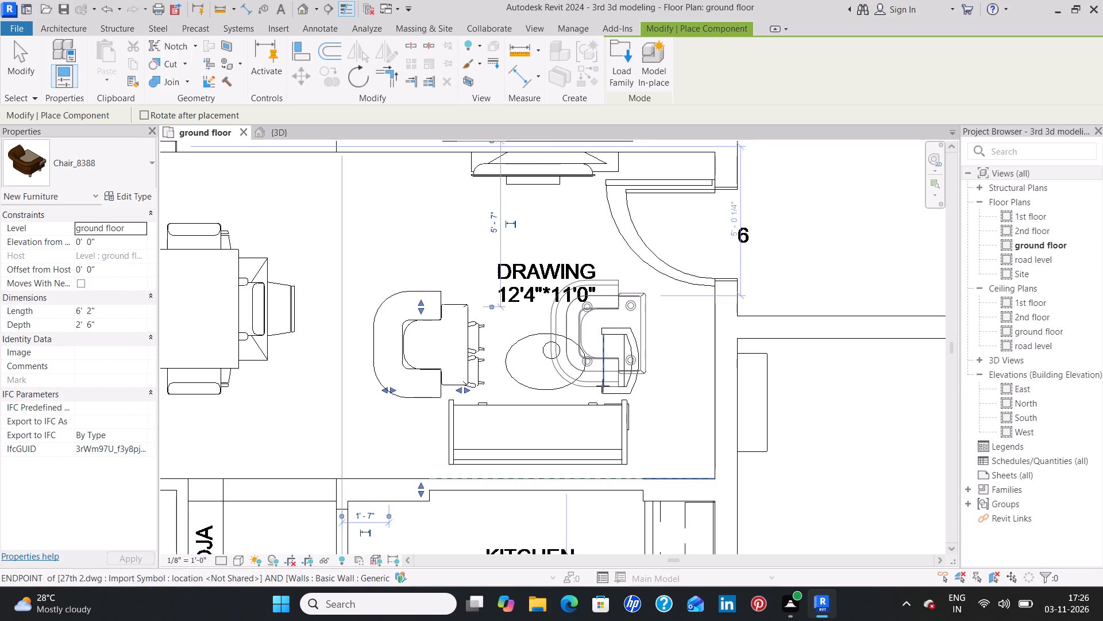
Place a second Chair_8388 over the entrance-side seat outline in unit 6's drawing room, facing the oval table, and finish placing chairs.
key(space)
key(space)
key(space)
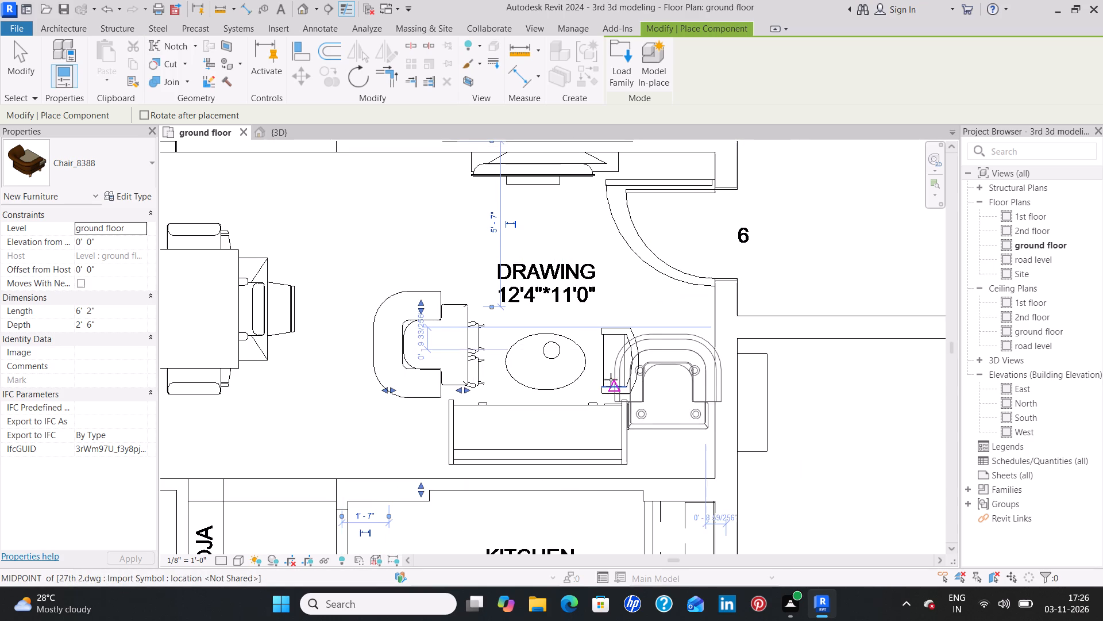
key(space)
key(space)
key(space)
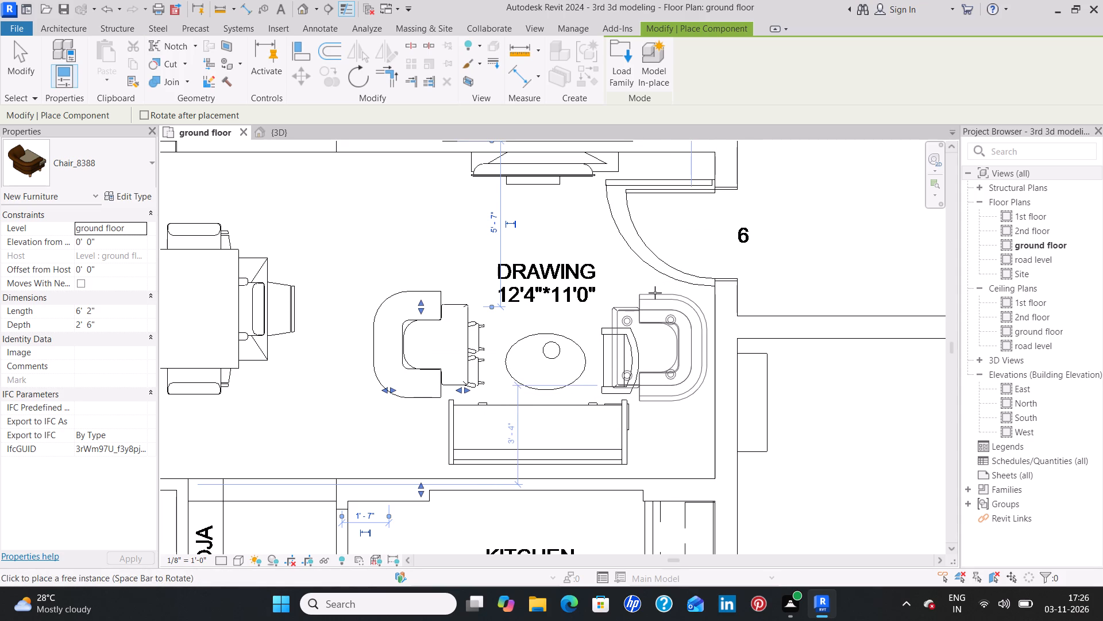
click(655, 293)
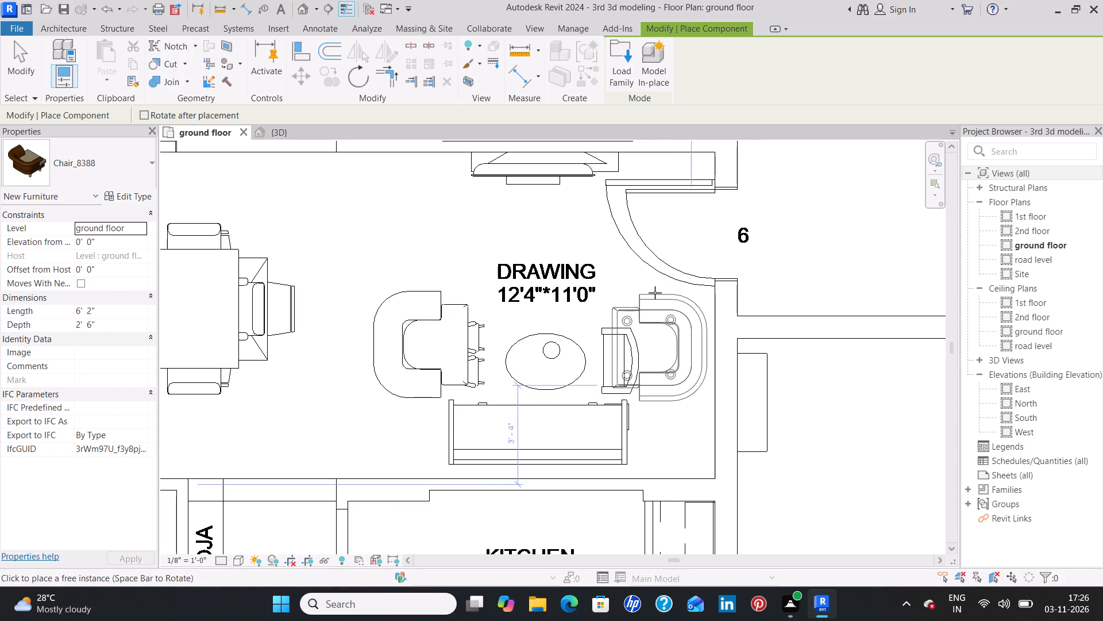
key(Escape)
key(Escape)
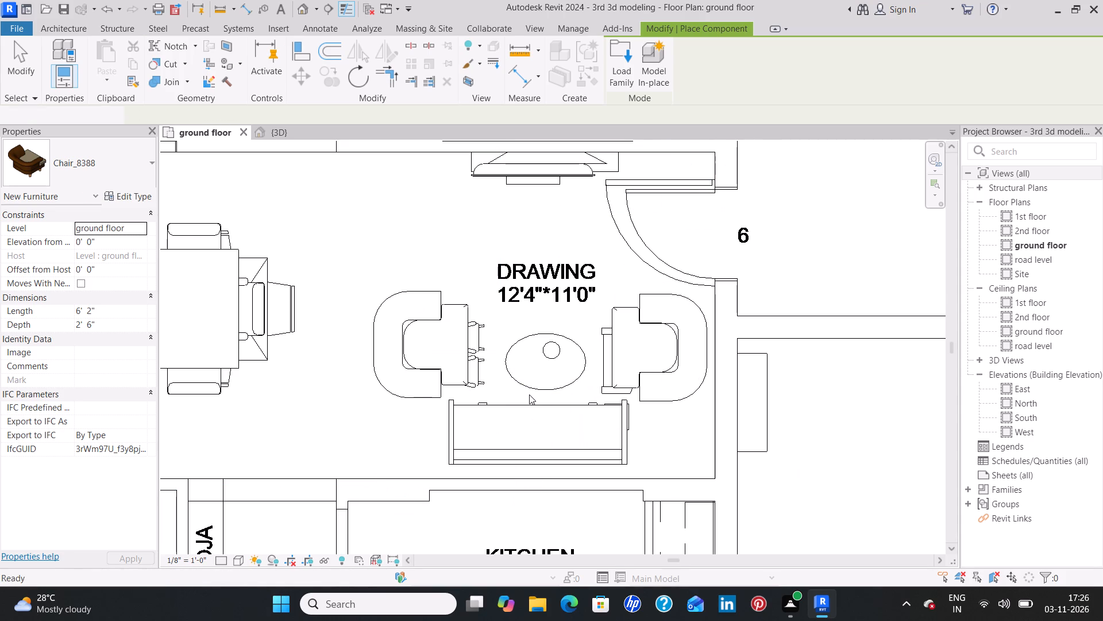
Copy the two Seating-Auditorium chairs and 20" Table-Trio End from unit 7's living room to the balcony side of unit 8's living-room wall corner.
scroll(544, 366, down, 9)
middle_drag(540, 310, 518, 555)
middle_drag(513, 367, 493, 504)
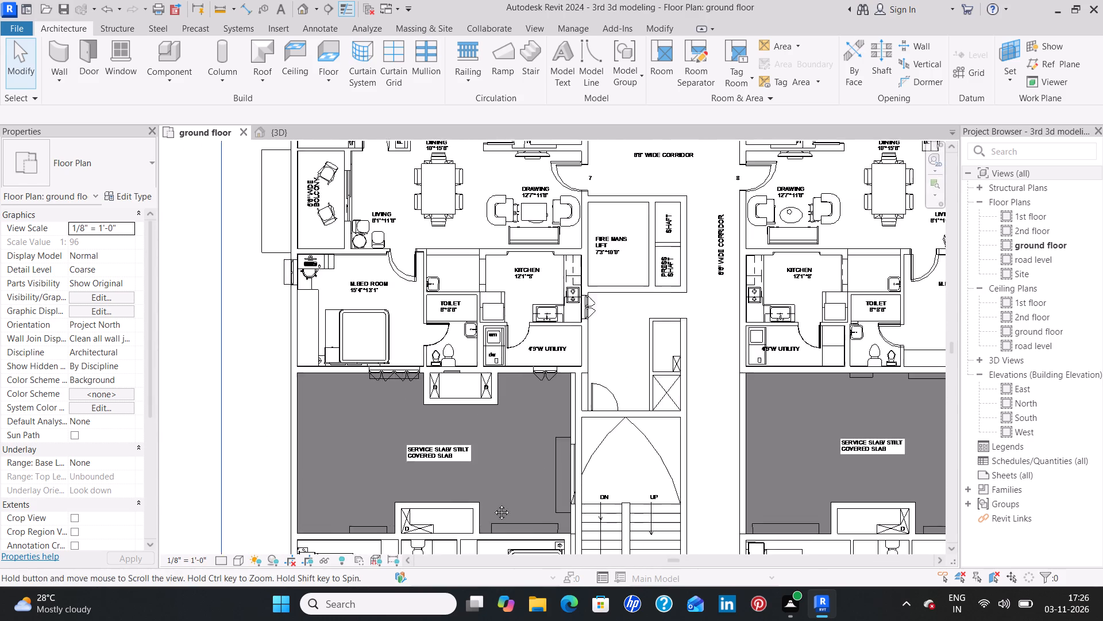
middle_drag(493, 504, 489, 515)
middle_drag(484, 336, 495, 369)
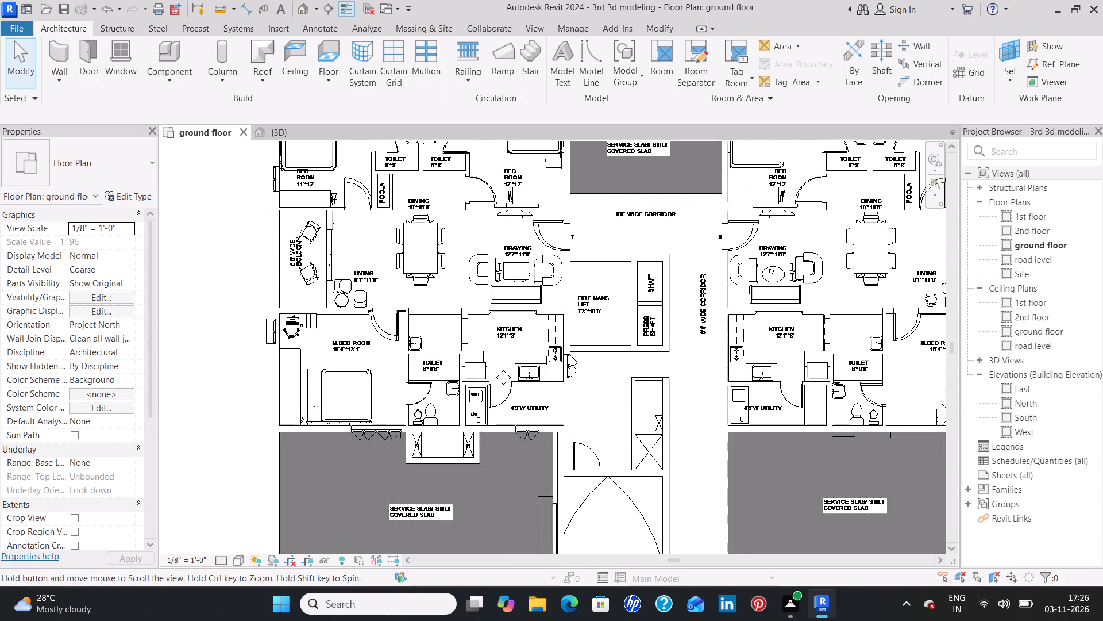
middle_drag(495, 369, 512, 433)
scroll(375, 392, up, 7)
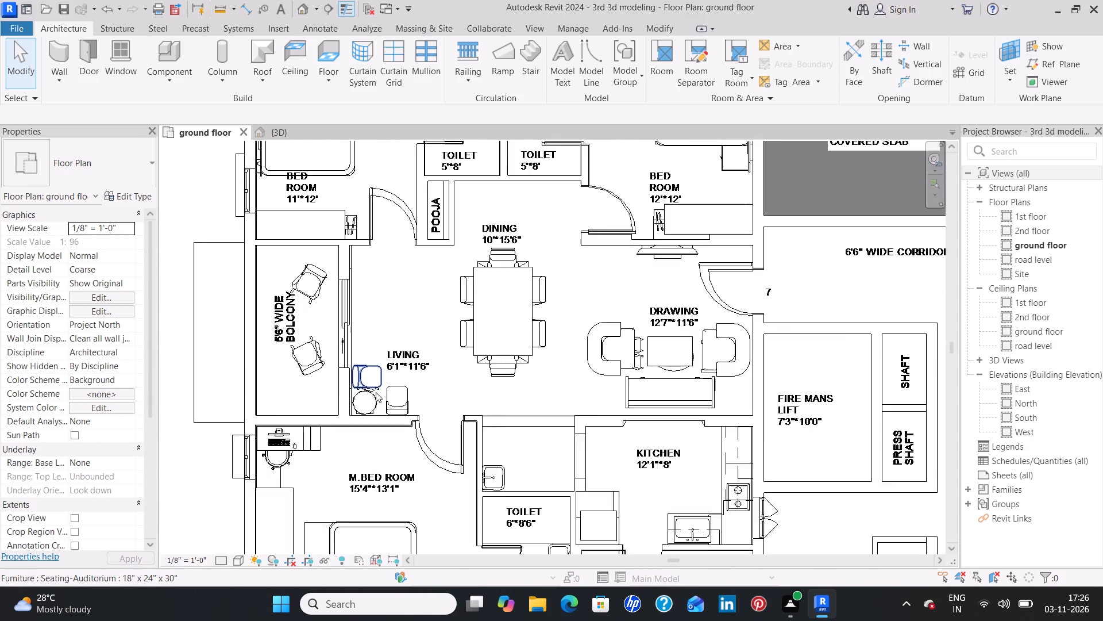
scroll(376, 392, up, 1)
click(377, 377)
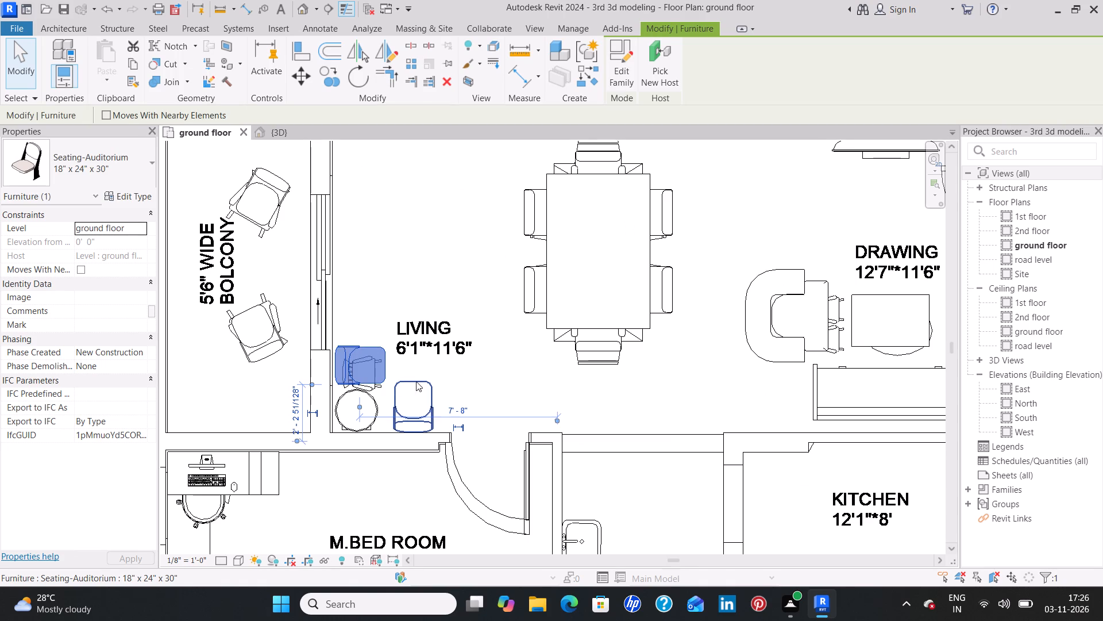
click(416, 381)
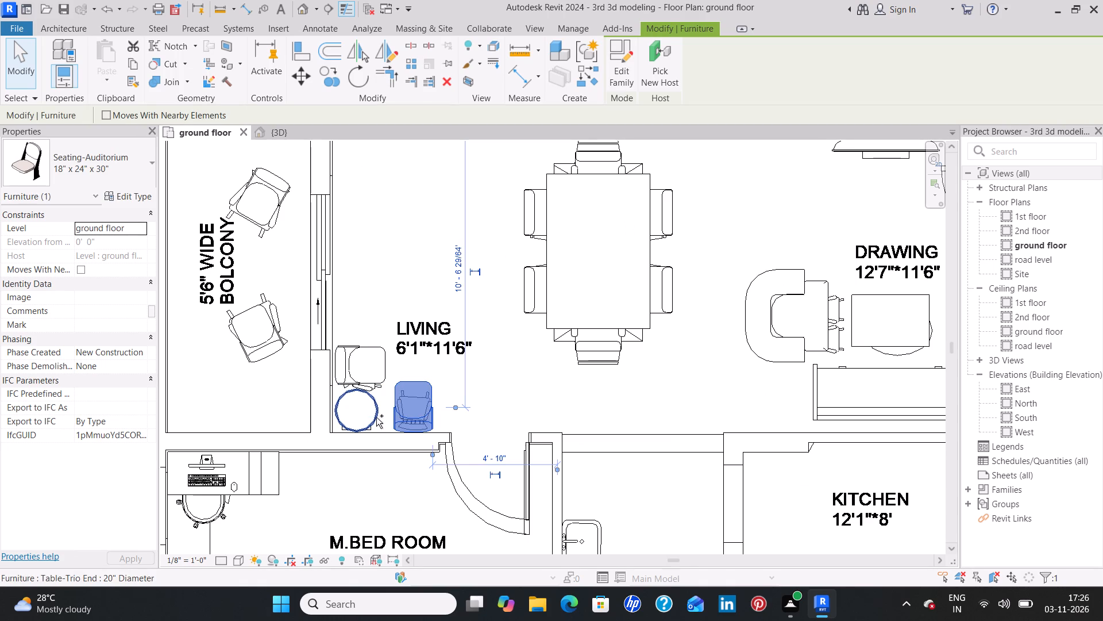
ctrl+click(375, 411)
ctrl+click(378, 381)
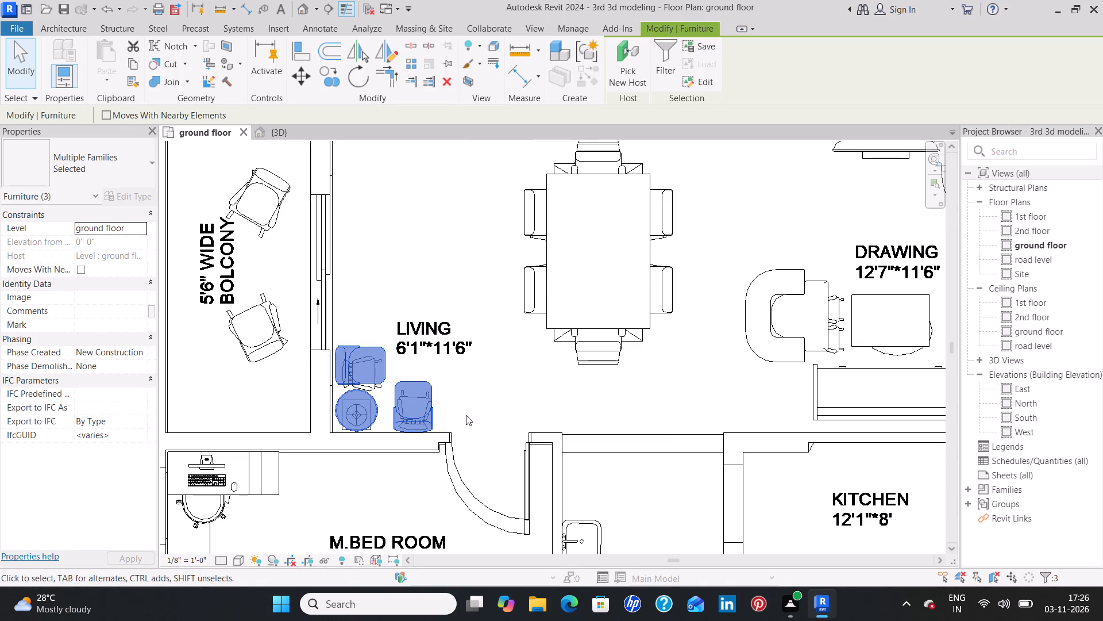
click(331, 86)
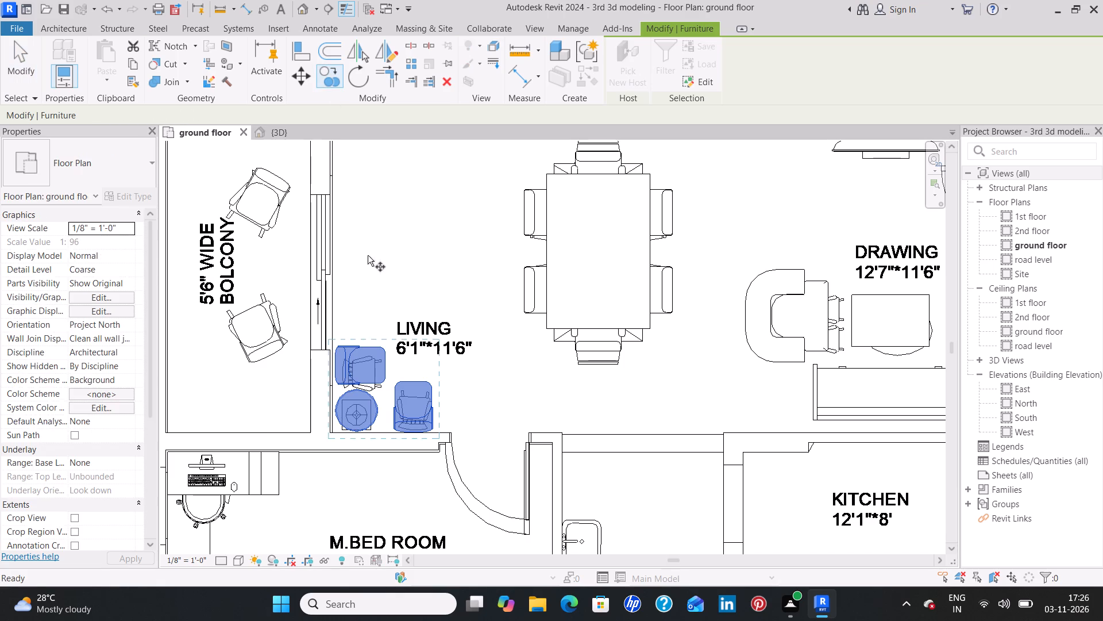
click(330, 430)
scroll(781, 416, down, 1)
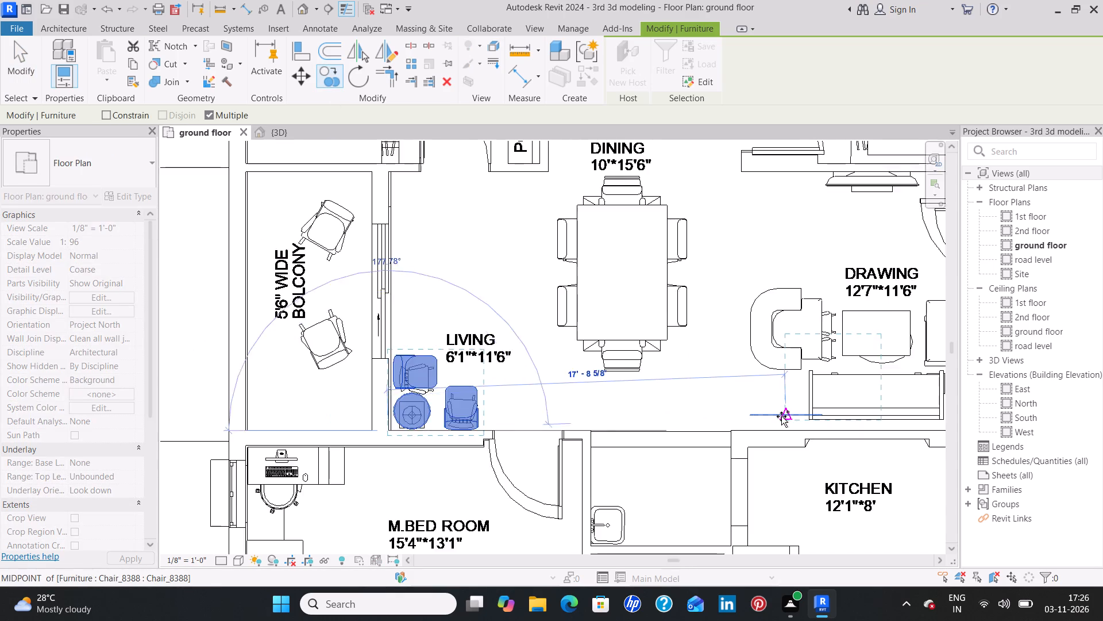
scroll(781, 416, down, 1)
middle_drag(770, 420, 286, 357)
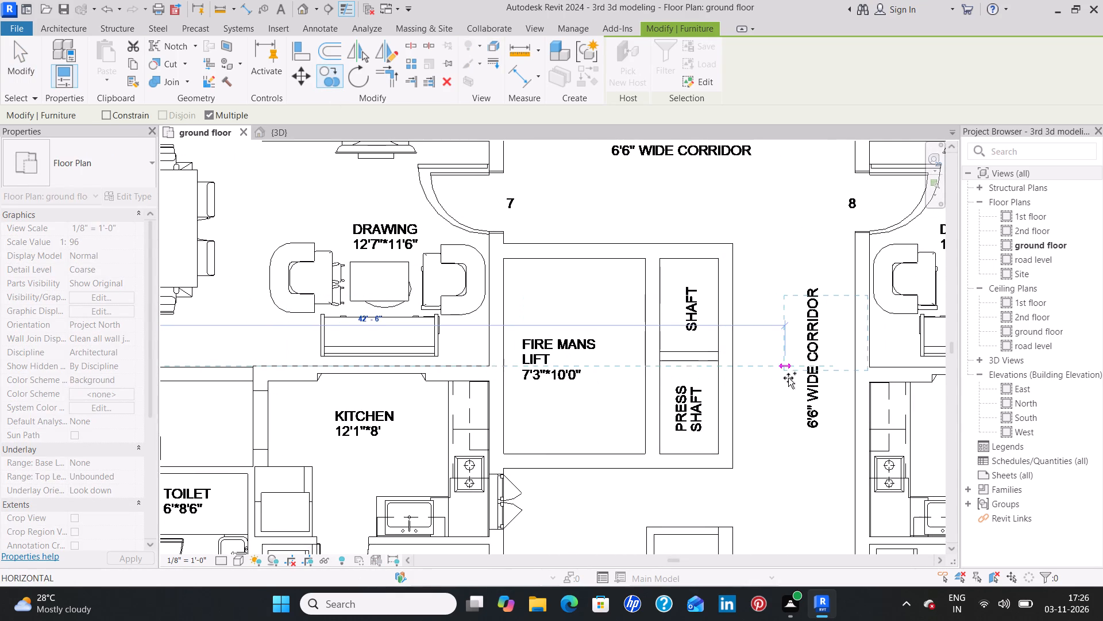
middle_drag(788, 378, 384, 382)
middle_drag(707, 395, 410, 391)
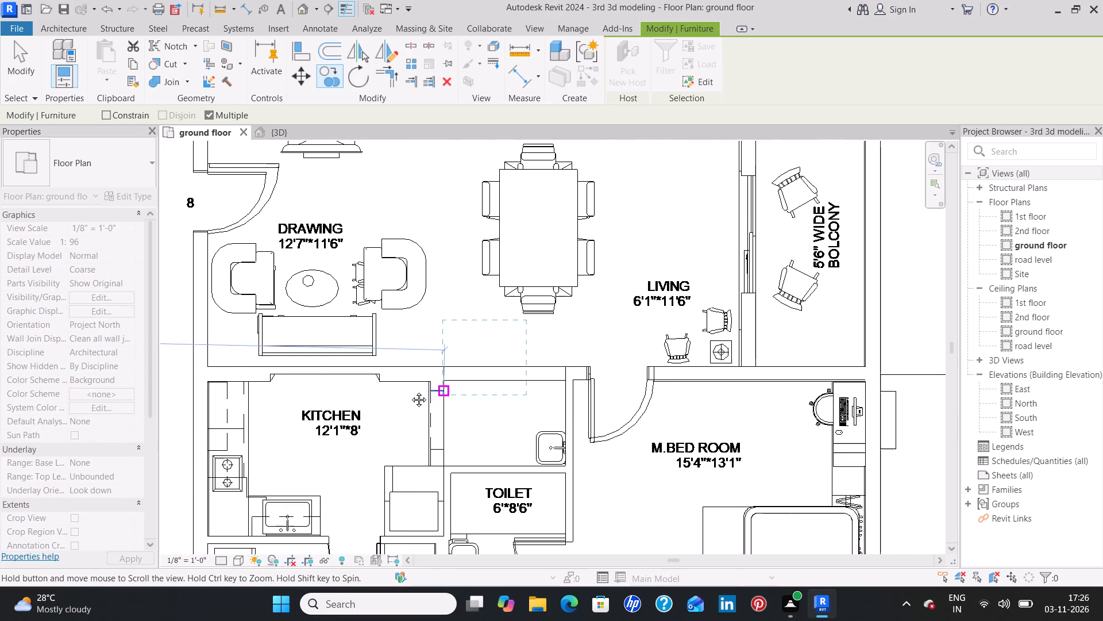
middle_drag(410, 391, 386, 391)
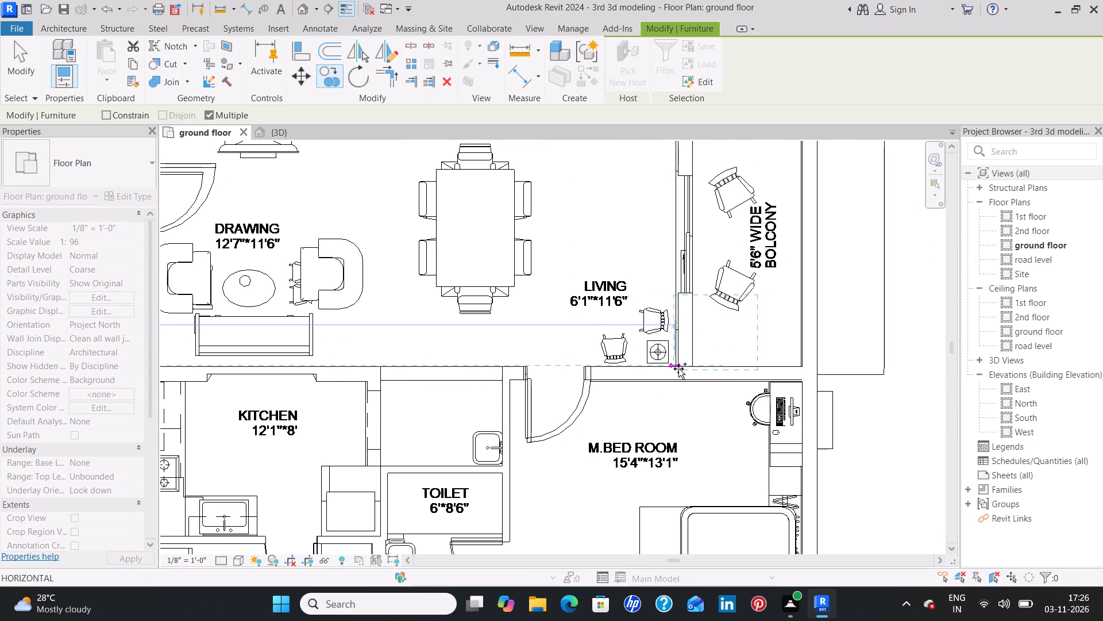
scroll(676, 370, up, 7)
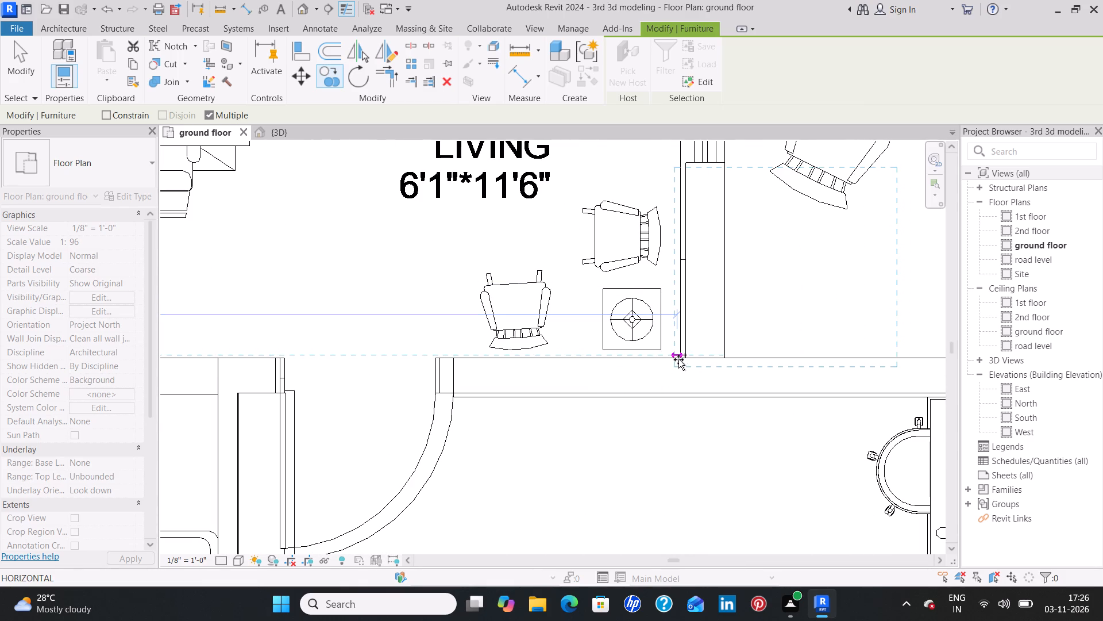
click(685, 356)
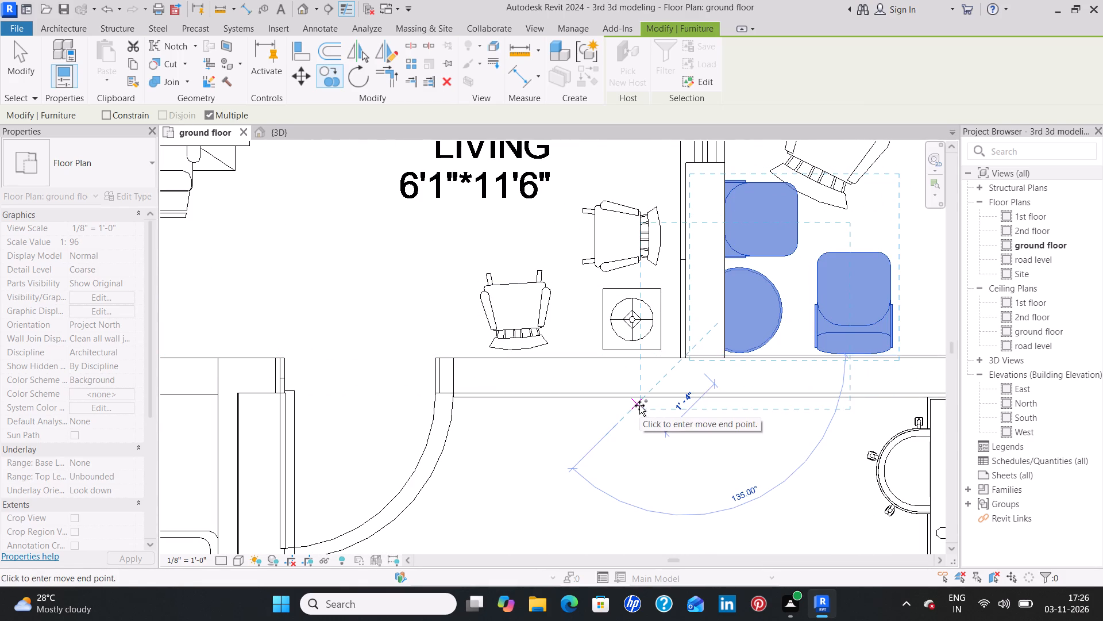
key(Escape)
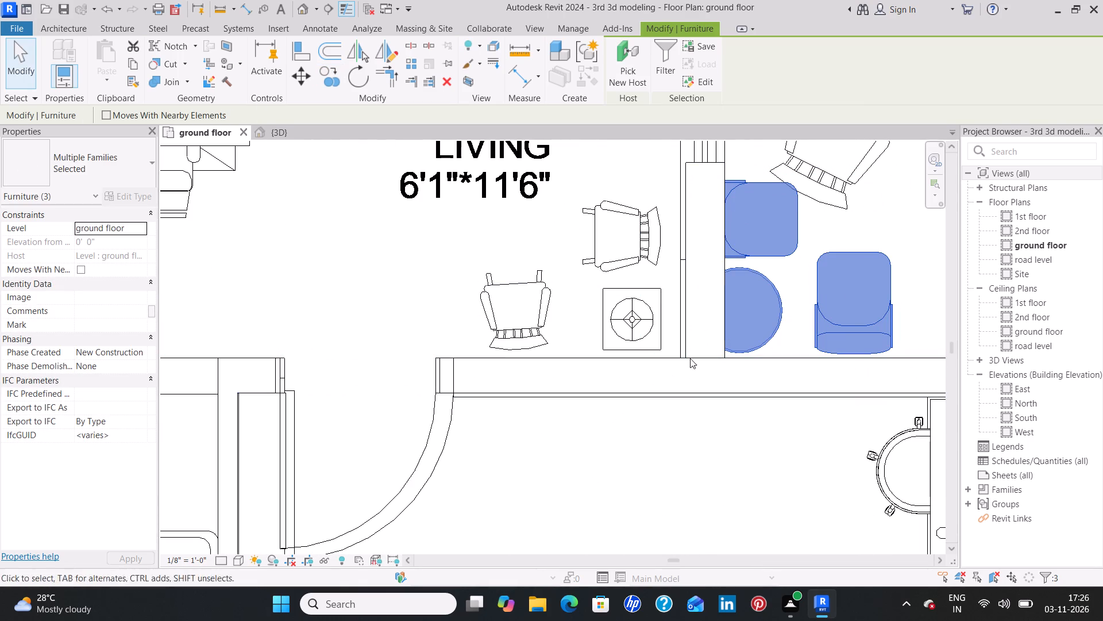
Nudge the copied chairs and round table away from the living-room wall, further into unit 8's balcony, until they clear the wall.
key(Right)
key(Right)
key(Right)
key(Right)
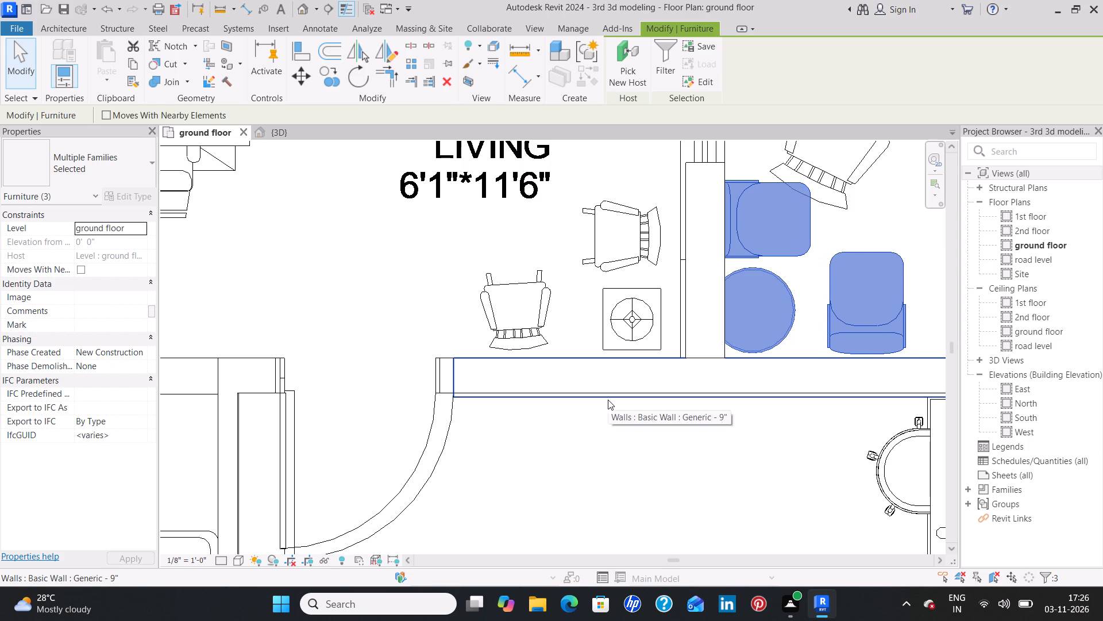
key(Right)
key(Right)
key(Right)
key(Right)
key(Right)
key(Right)
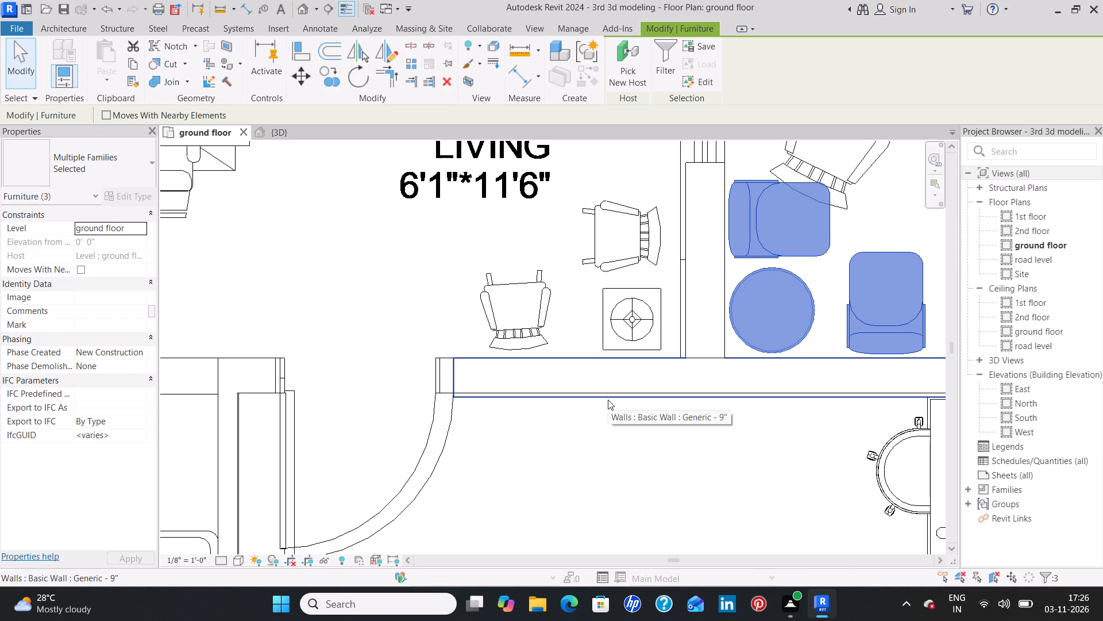
Mirror a copy of the chairs and table about the centreline of the living/balcony wall, onto the seat outlines in unit 8's living room.
click(382, 58)
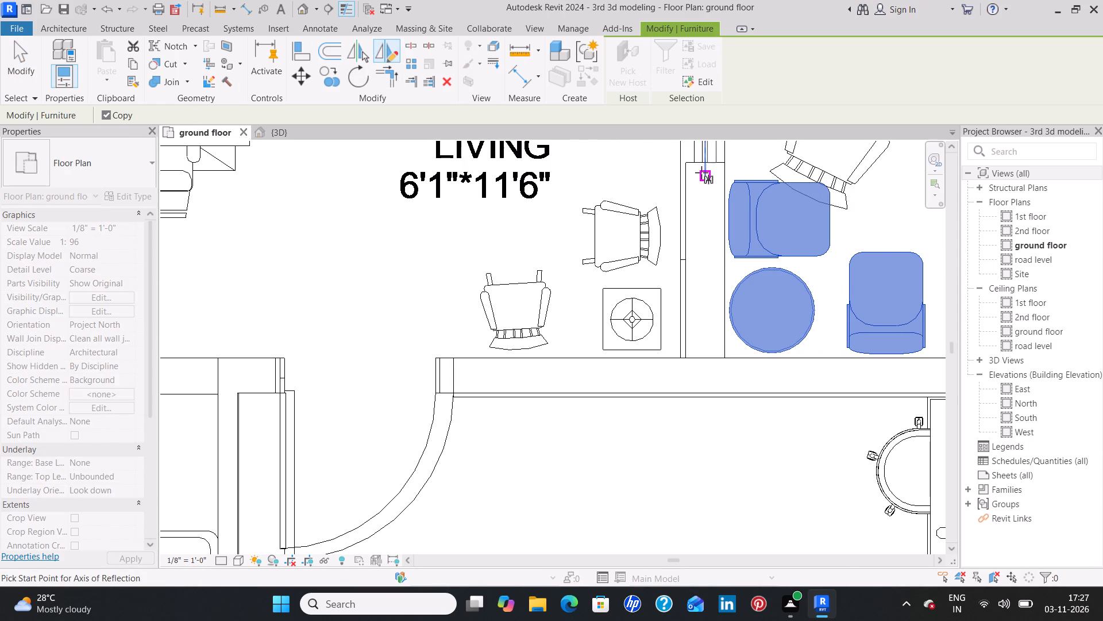
drag(701, 173, 706, 187)
click(703, 355)
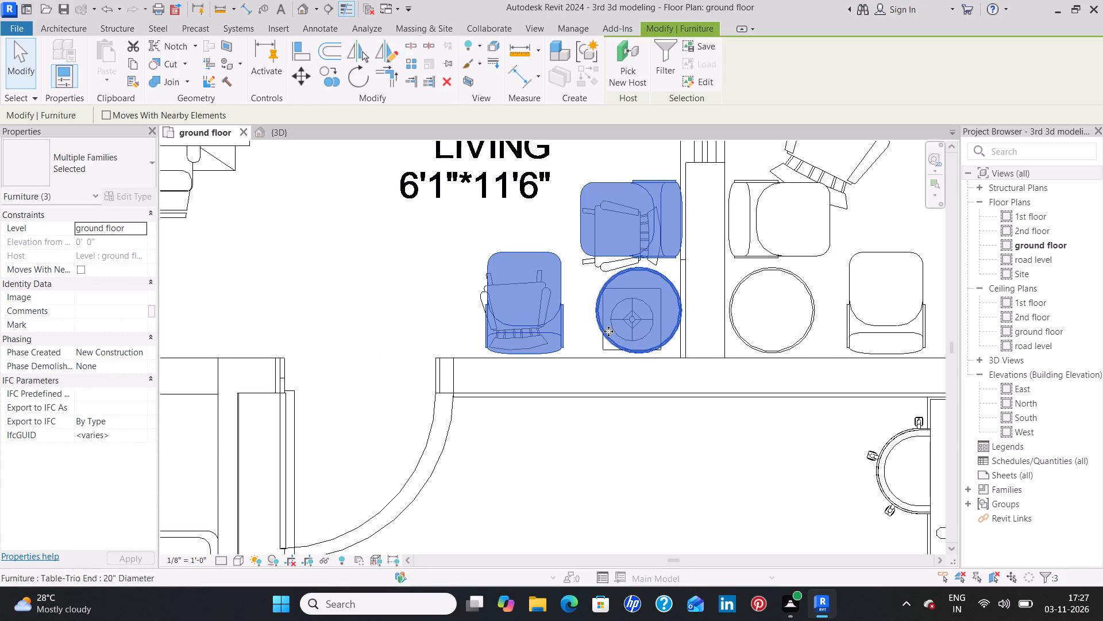
key(Escape)
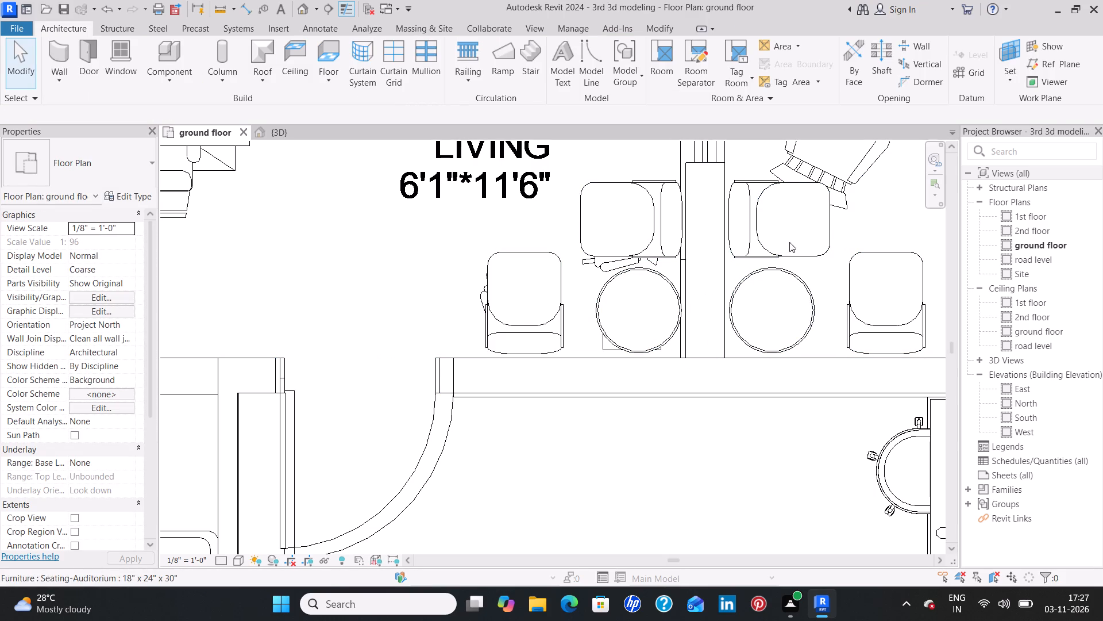
Delete the source pair of chairs and the round table on the balcony side of the wall.
click(787, 252)
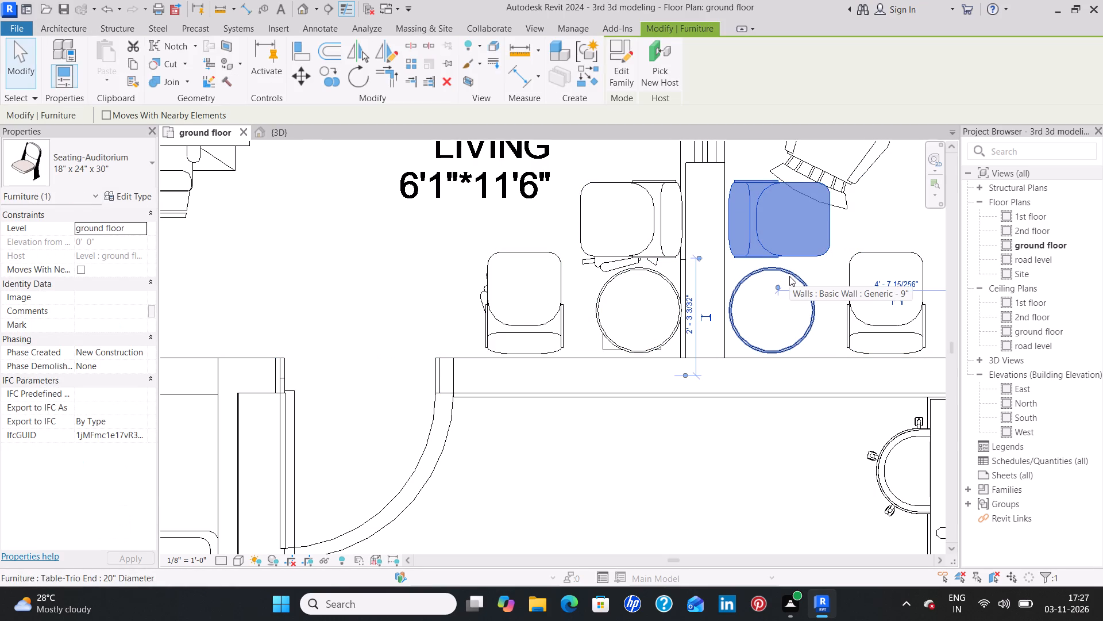
ctrl+click(795, 274)
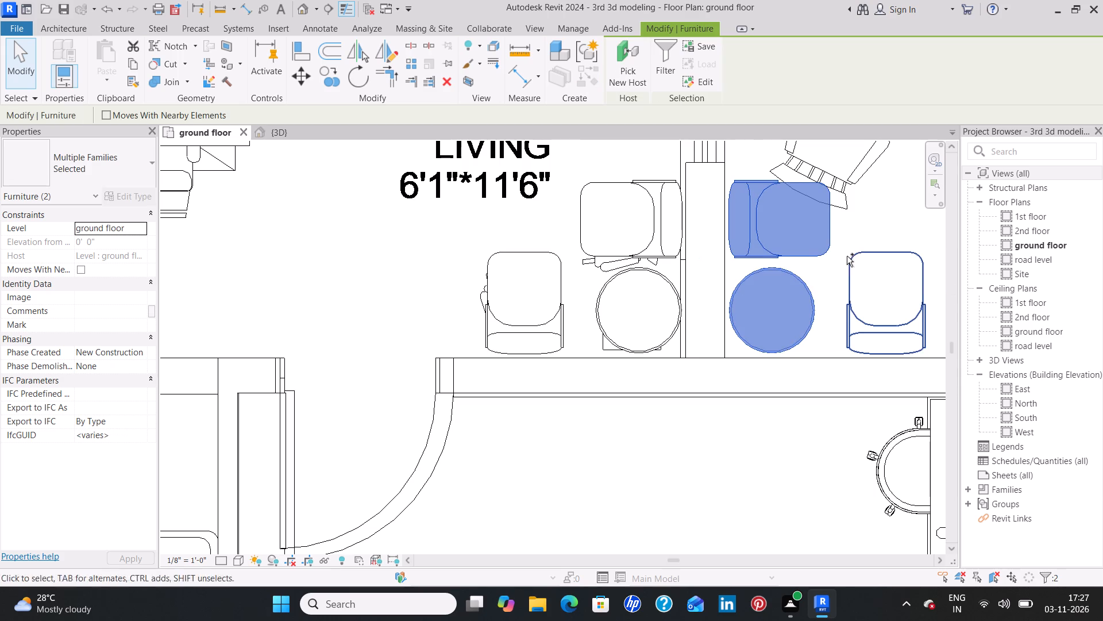
ctrl+click(850, 260)
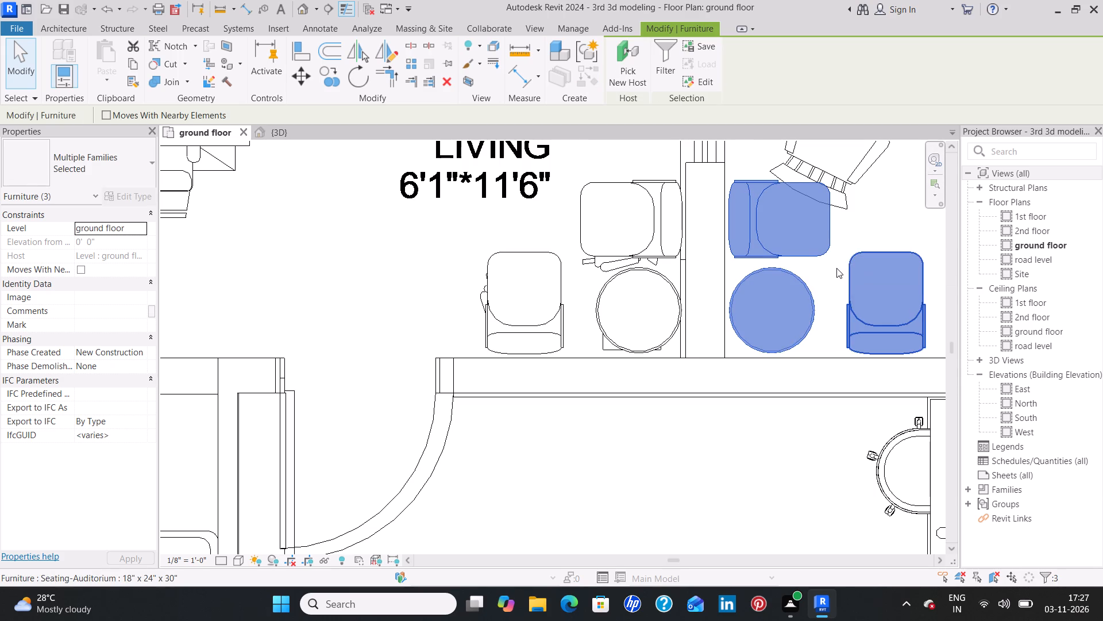
key(Delete)
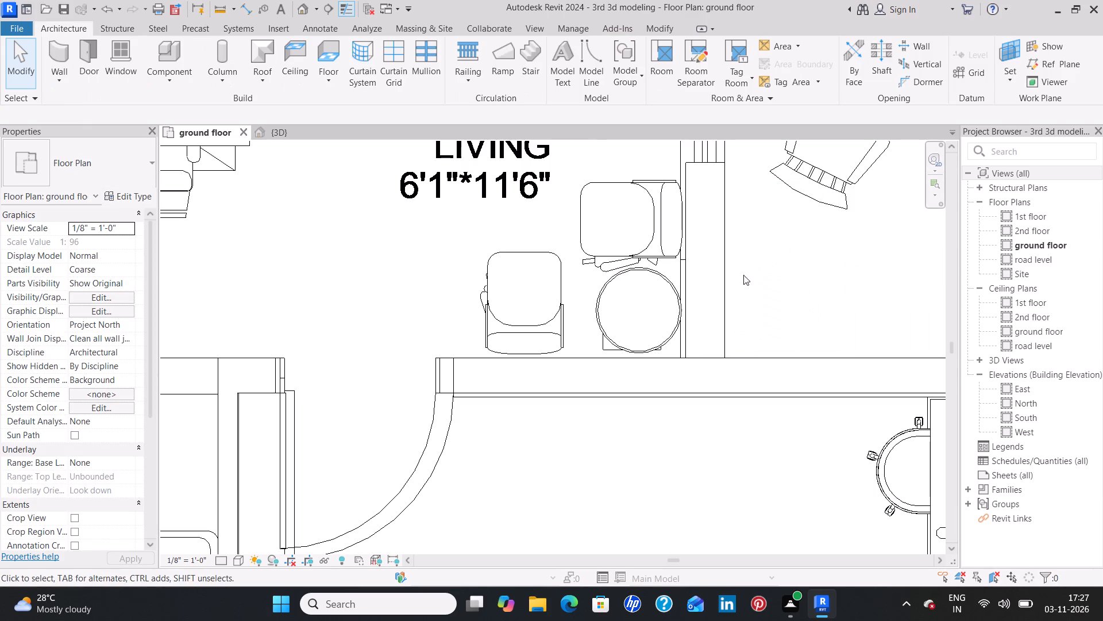
Copy the two Seating-Auditorium chairs and 20" Table-Trio End from unit 8's living room to the wall corner of unit 2's living room.
click(613, 275)
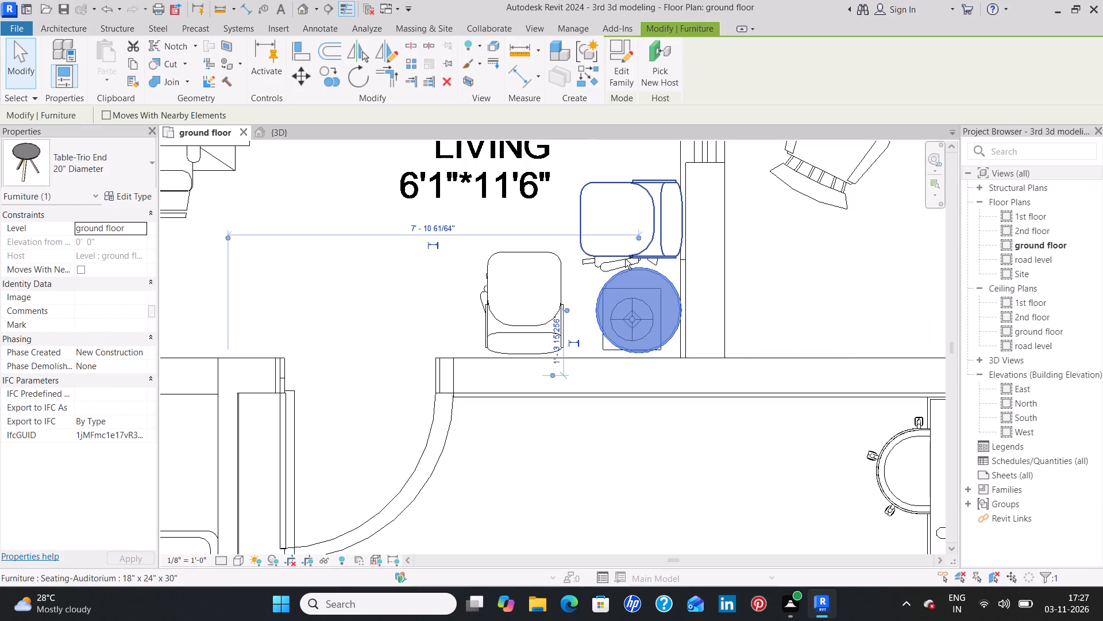
ctrl+click(627, 252)
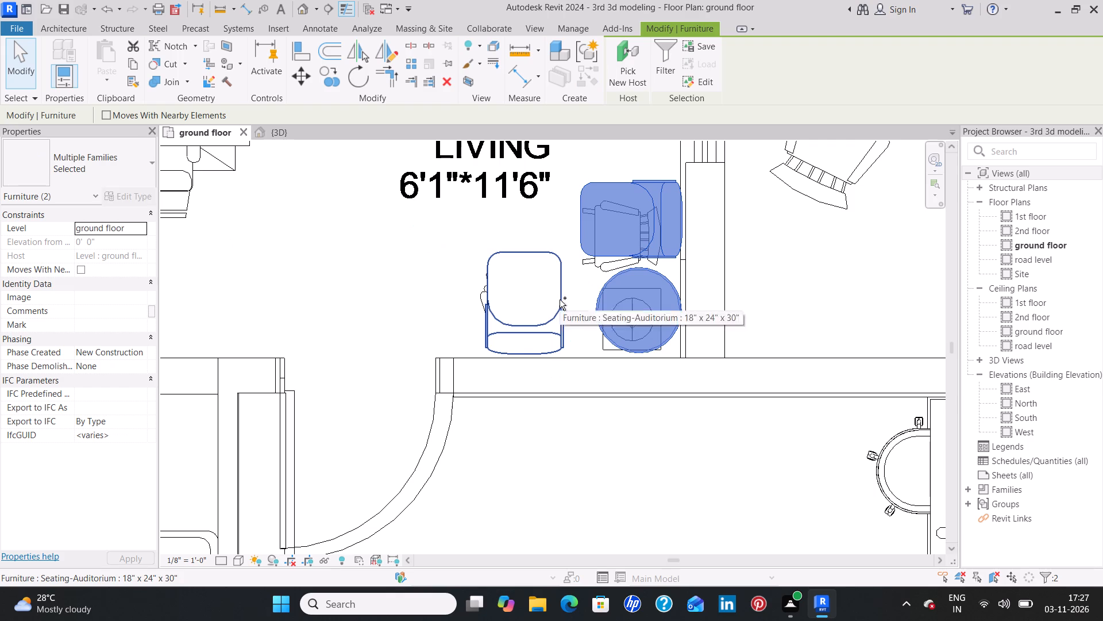
ctrl+click(560, 300)
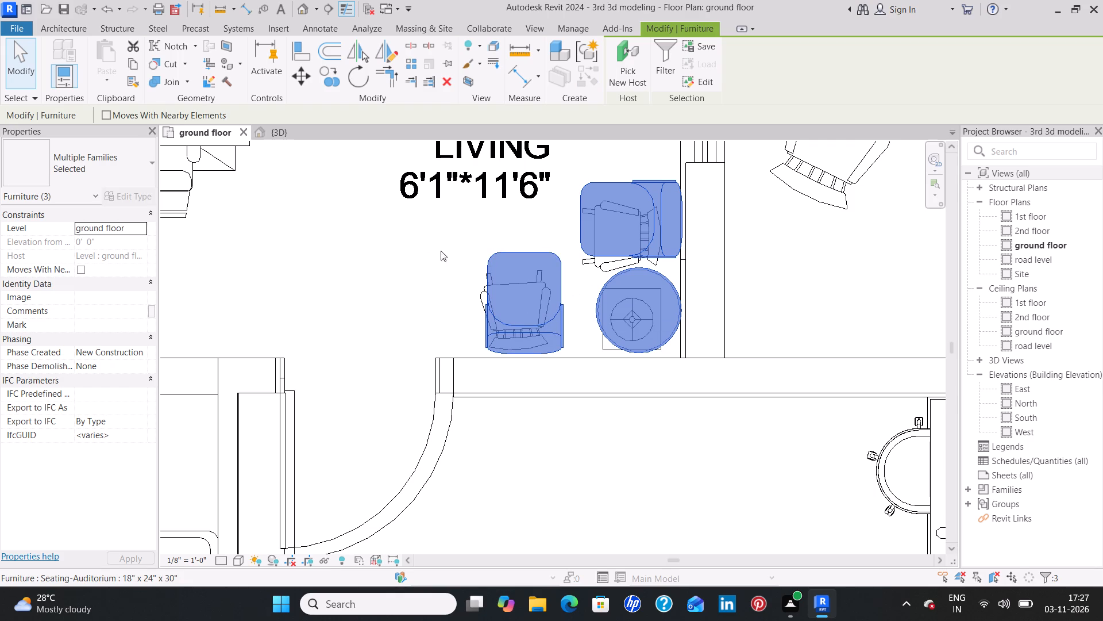
click(337, 82)
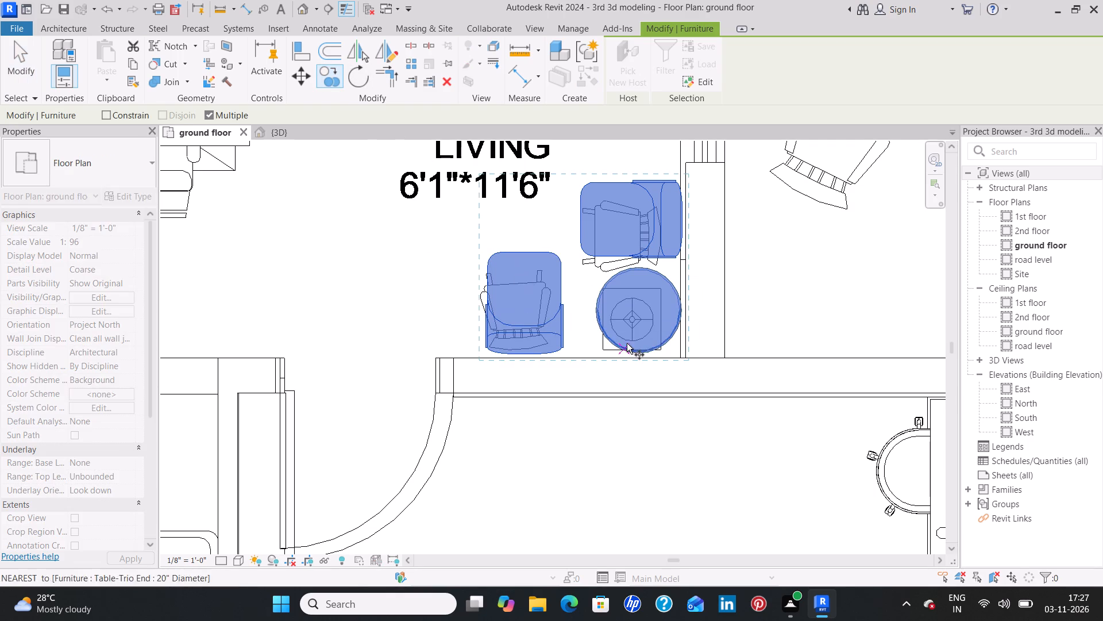
click(683, 355)
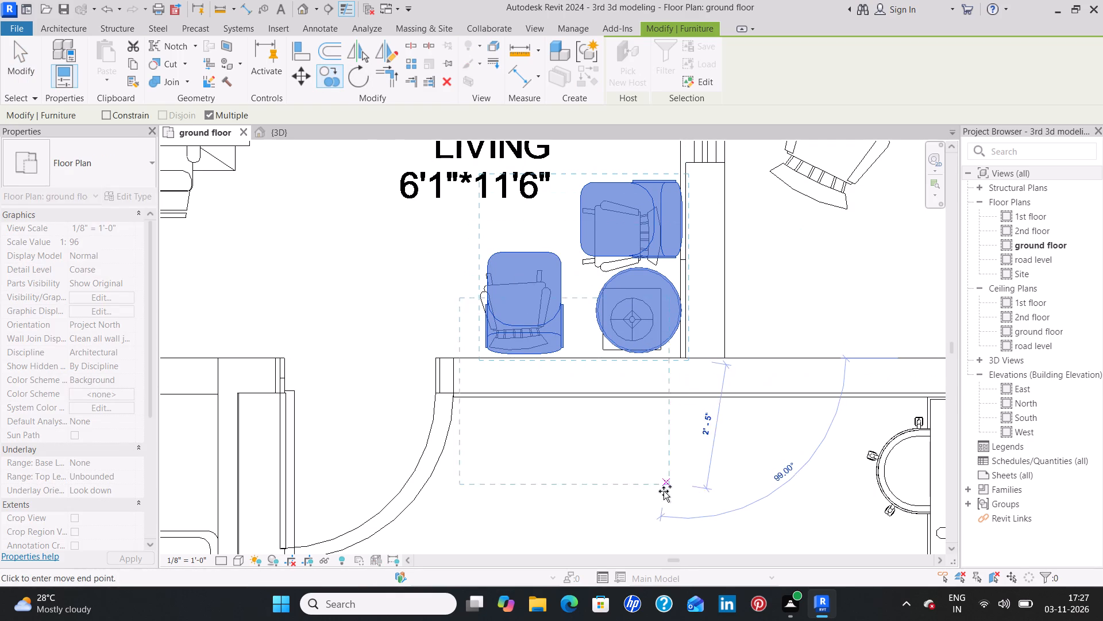
scroll(654, 517, down, 7)
middle_drag(656, 505, 642, 228)
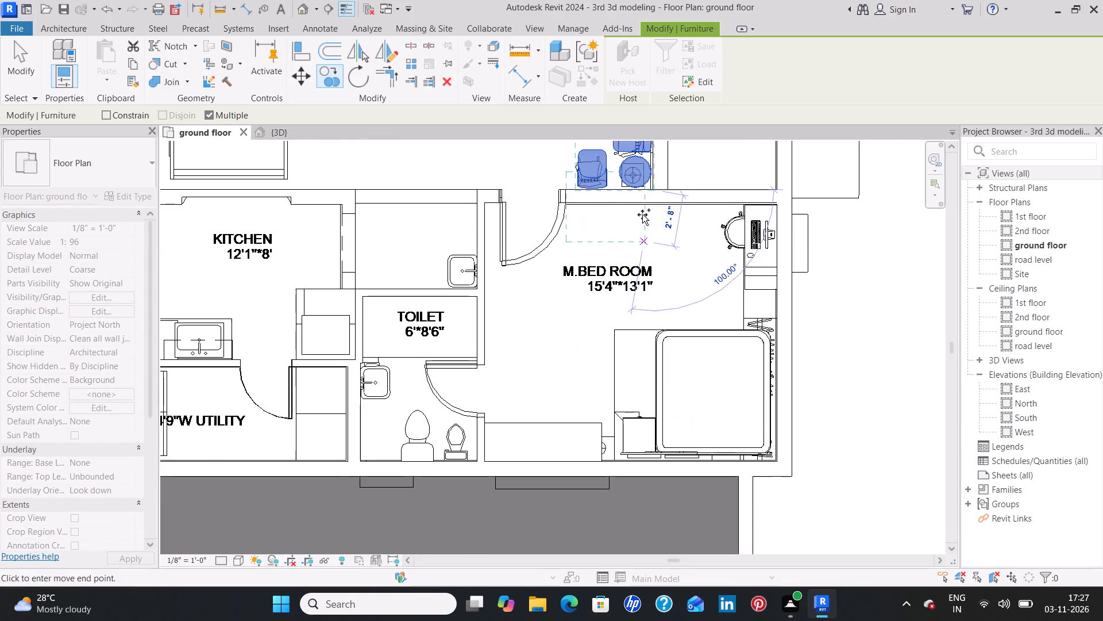
middle_drag(634, 505, 634, 251)
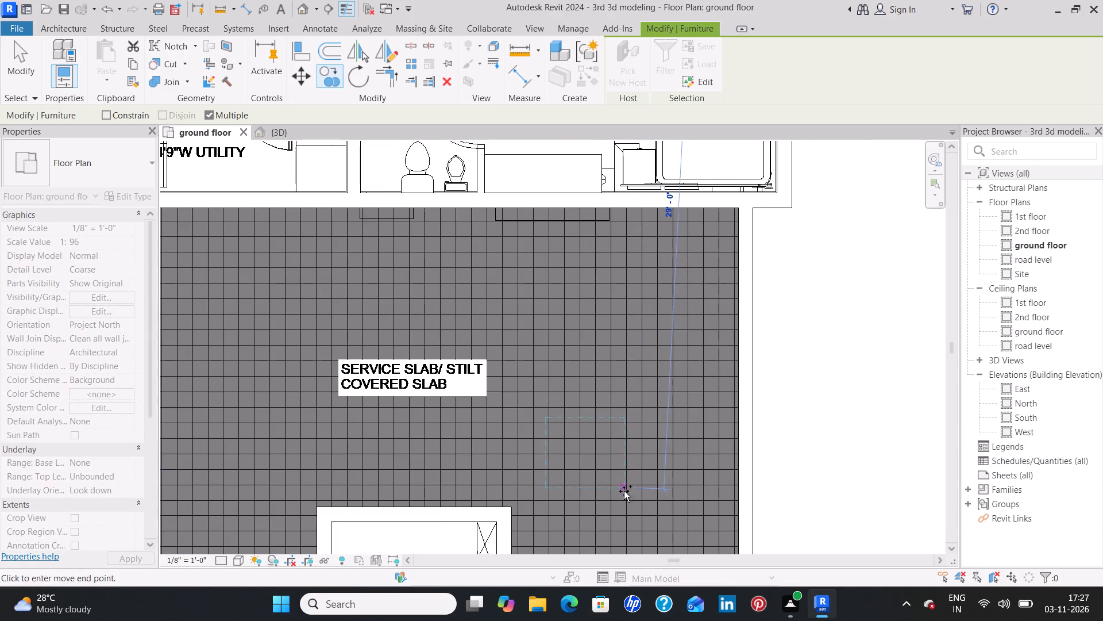
middle_drag(624, 491, 632, 244)
middle_drag(633, 470, 667, 206)
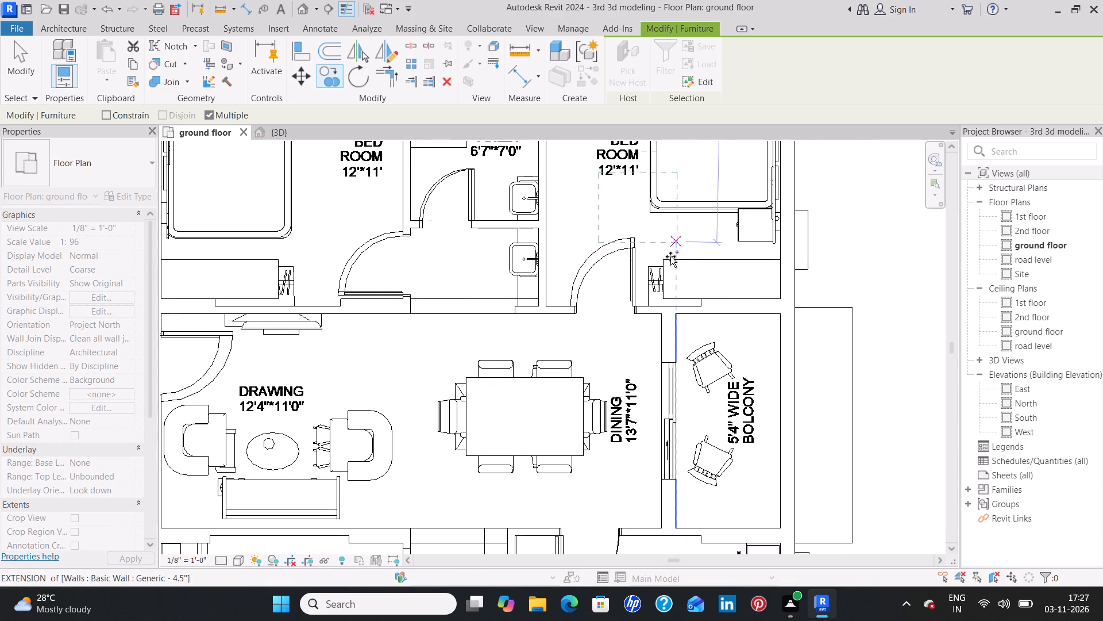
middle_drag(563, 470, 685, 231)
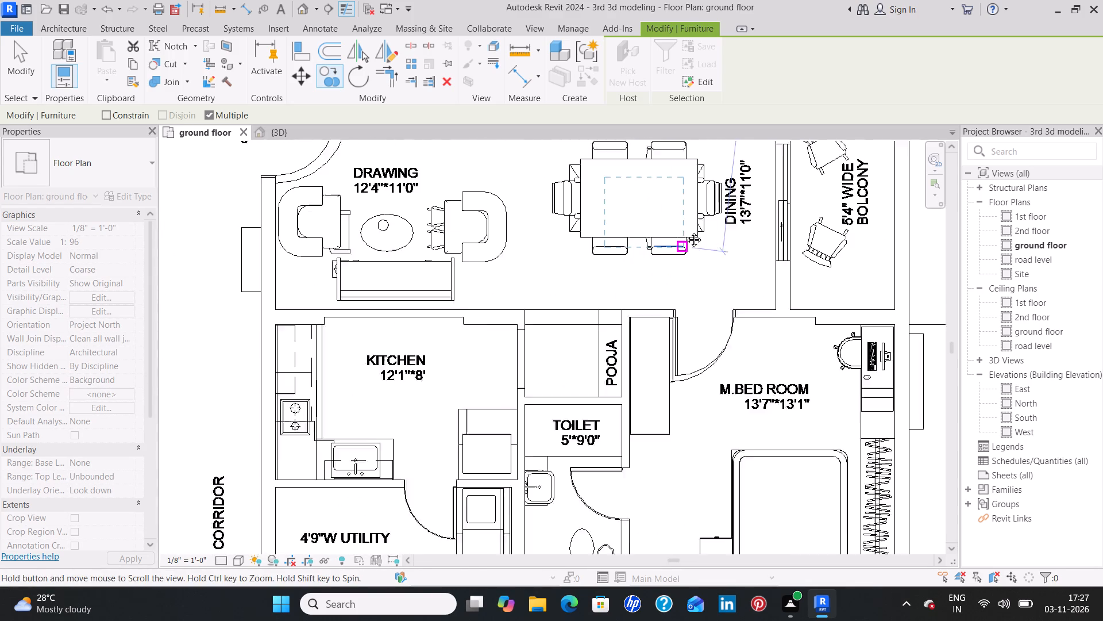
middle_drag(685, 231, 686, 231)
middle_drag(403, 420, 726, 443)
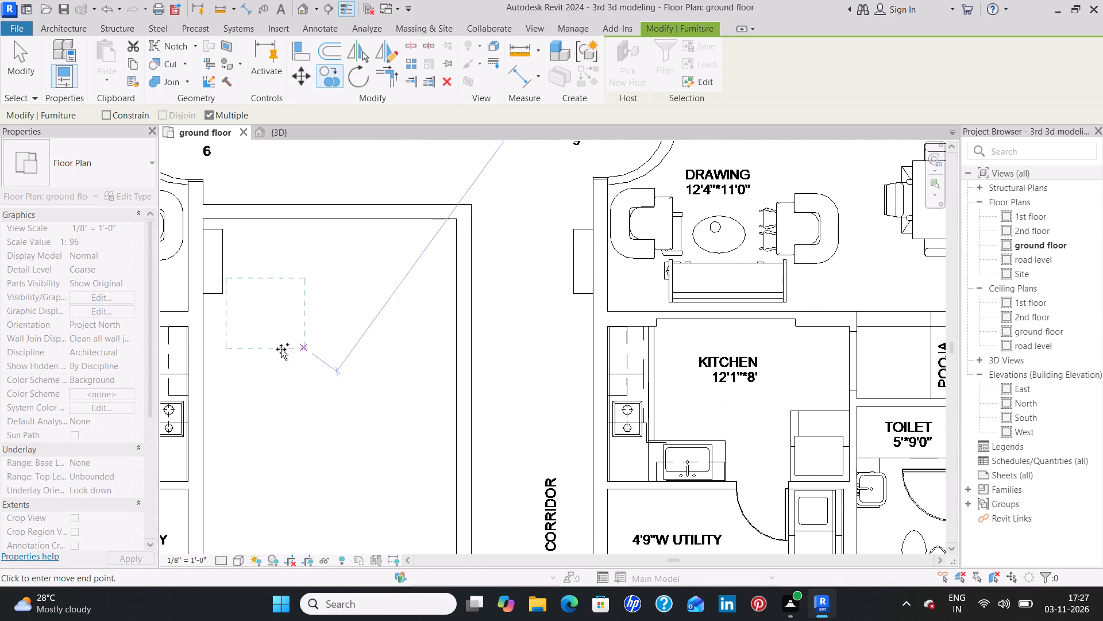
middle_drag(588, 394, 475, 377)
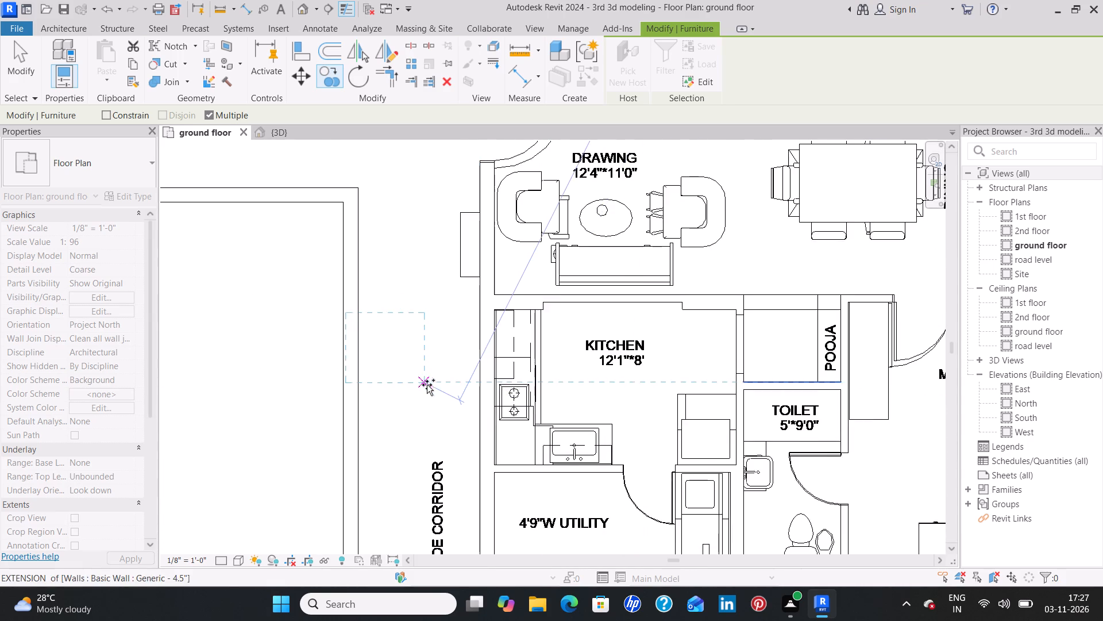
middle_drag(448, 388, 668, 398)
middle_drag(387, 438, 685, 420)
middle_drag(418, 403, 609, 324)
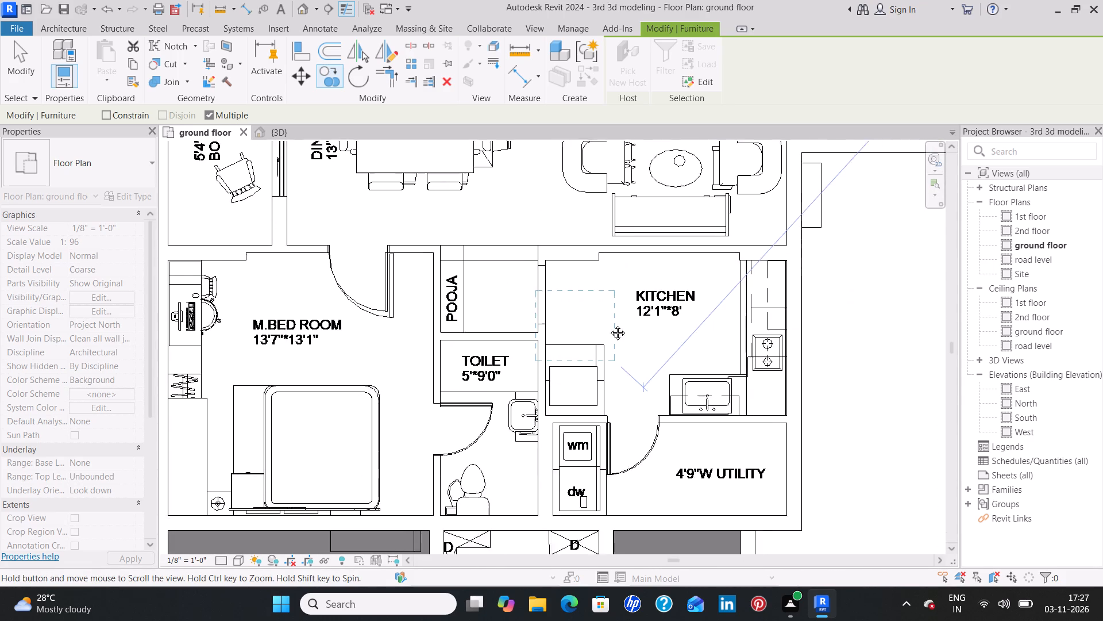
middle_drag(609, 324, 608, 266)
middle_drag(642, 488, 622, 312)
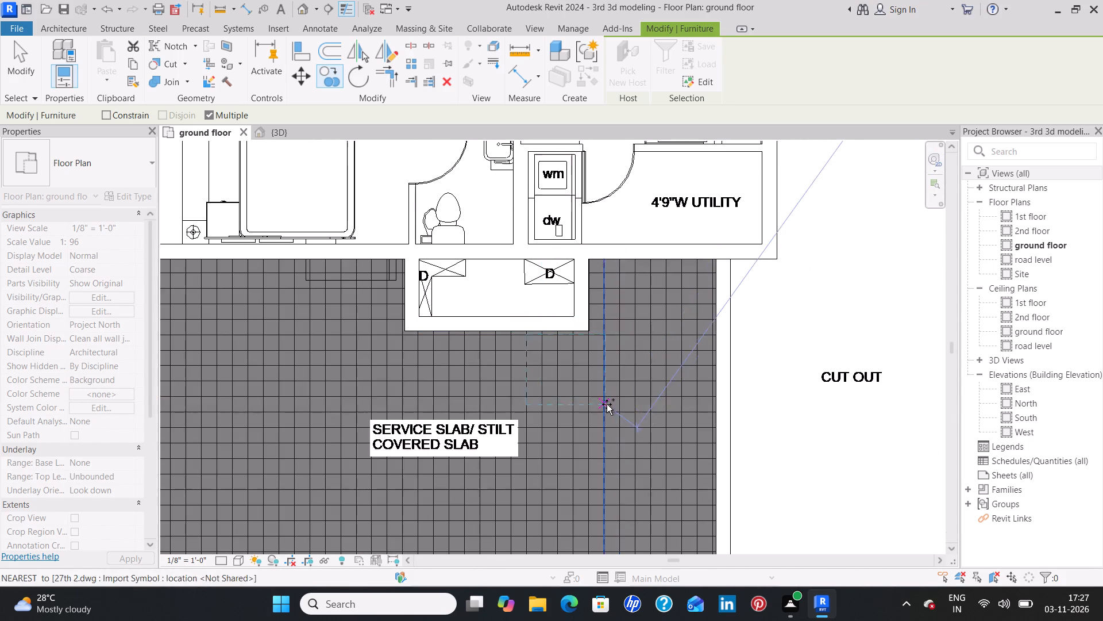
scroll(607, 404, down, 7)
middle_drag(612, 440, 602, 246)
middle_drag(643, 453, 597, 285)
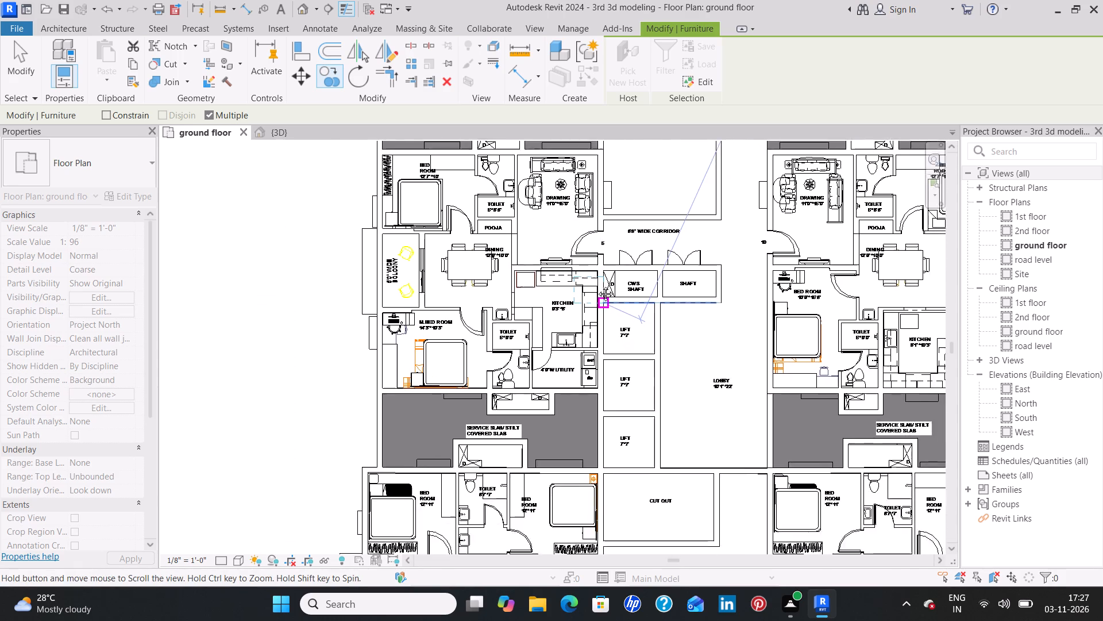
middle_drag(597, 285, 595, 278)
middle_drag(585, 427, 599, 206)
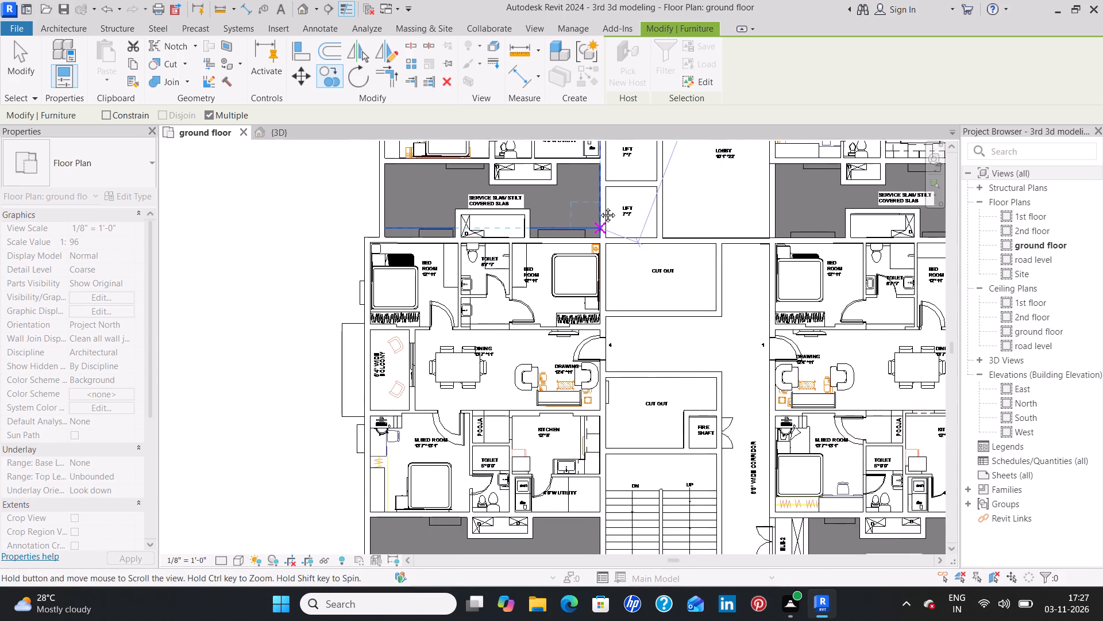
middle_drag(599, 206, 600, 206)
middle_drag(571, 443, 575, 201)
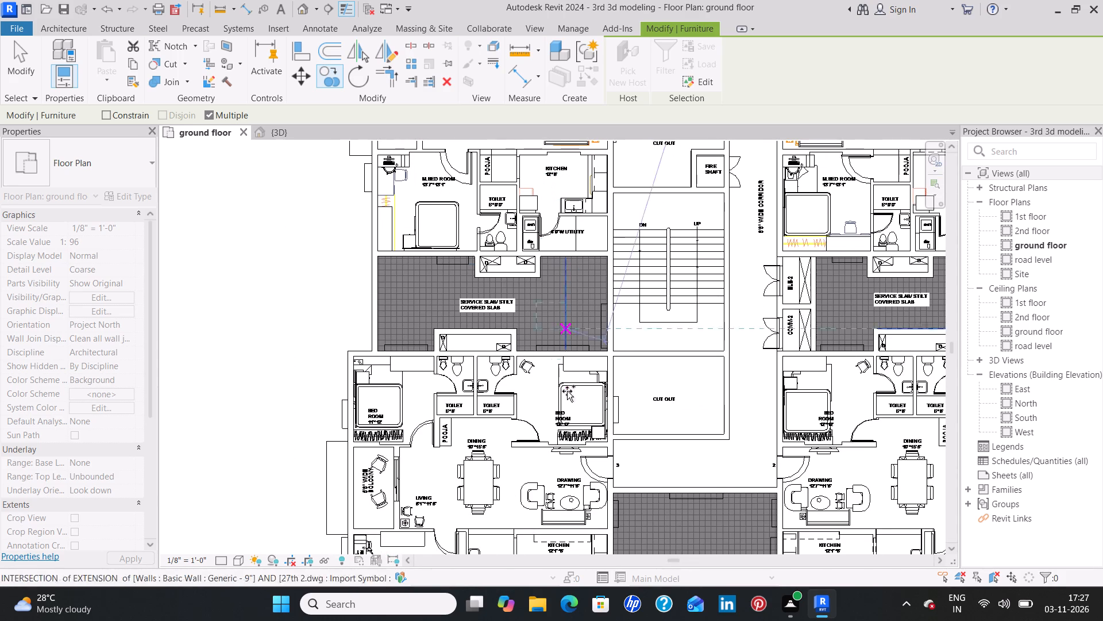
middle_drag(559, 459, 584, 257)
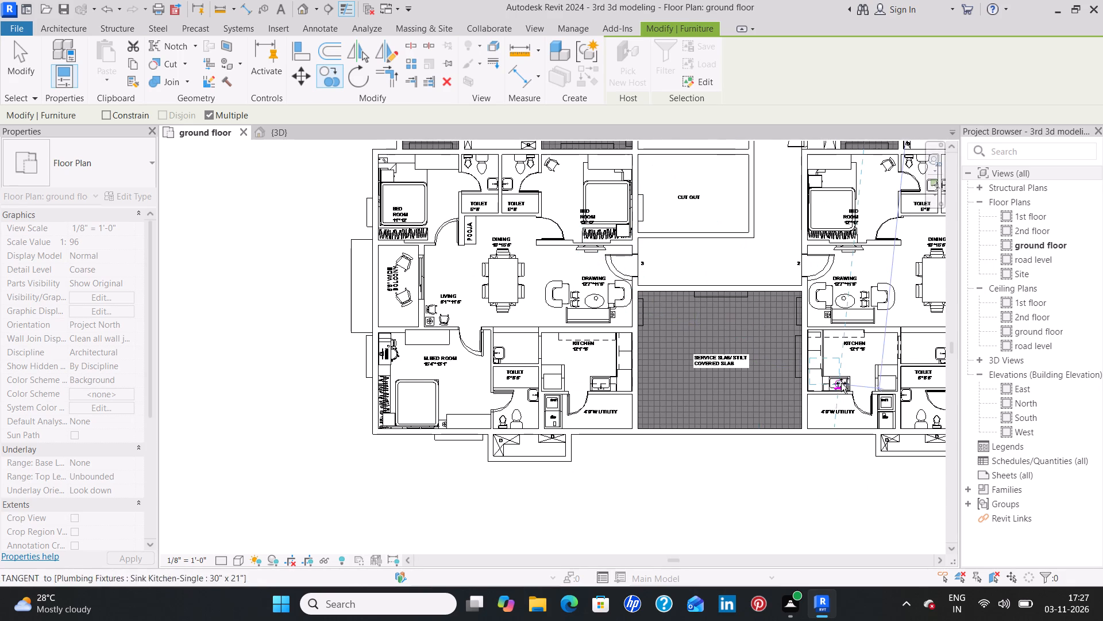
middle_drag(841, 383, 554, 387)
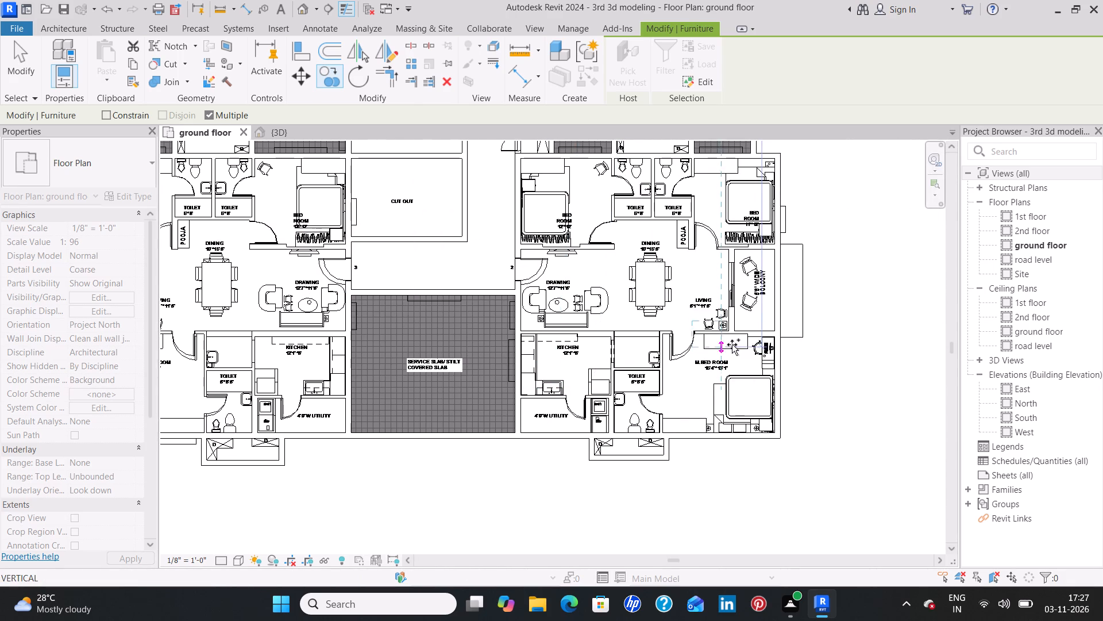
scroll(734, 336, up, 8)
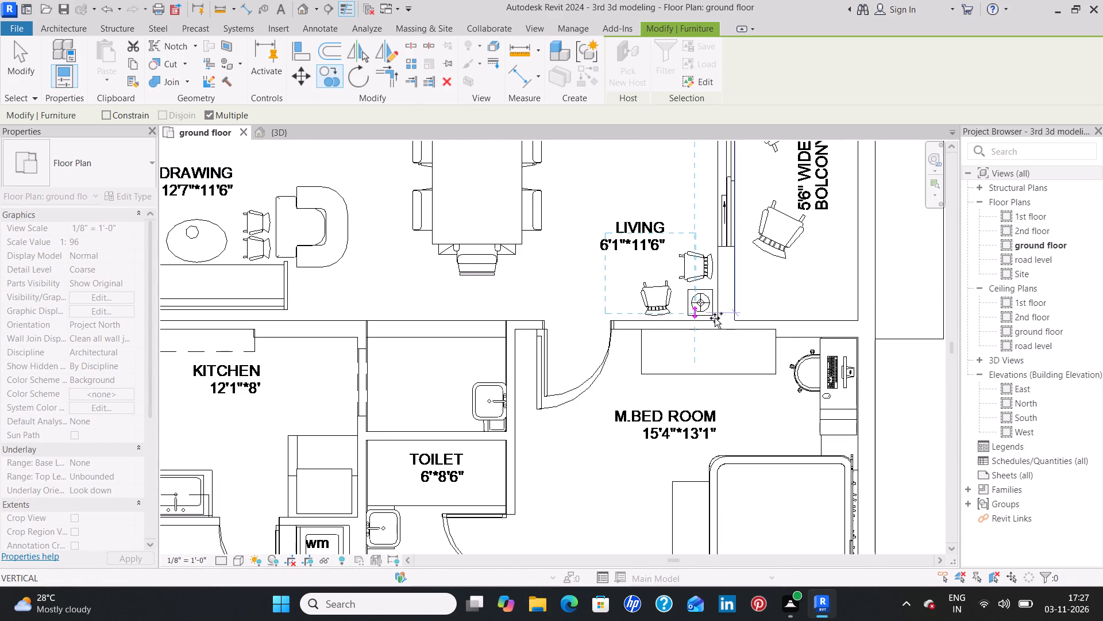
scroll(718, 318, up, 3)
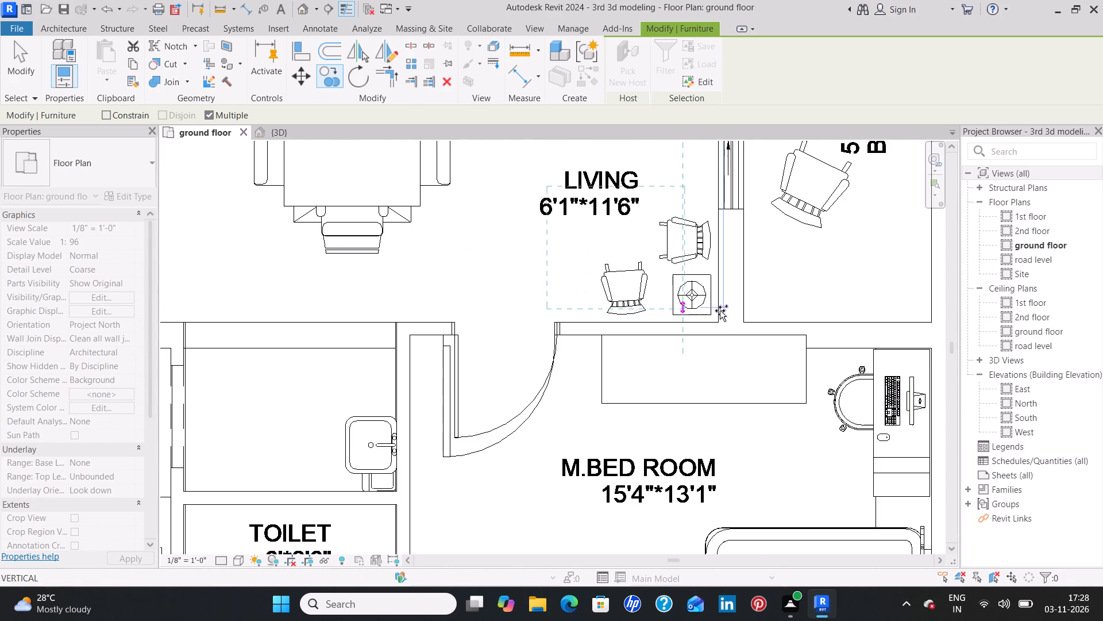
click(718, 322)
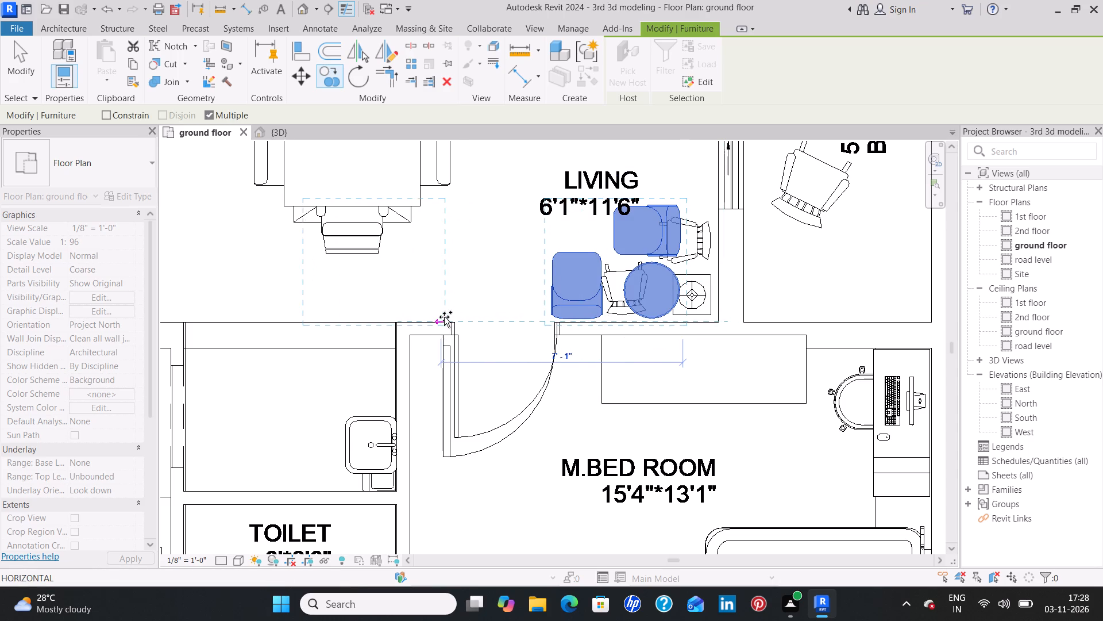
Place another copy of the two chairs and round table beside the seat outlines in unit 3's living room, against the bedroom wall.
middle_drag(445, 317, 851, 330)
middle_drag(373, 330, 787, 324)
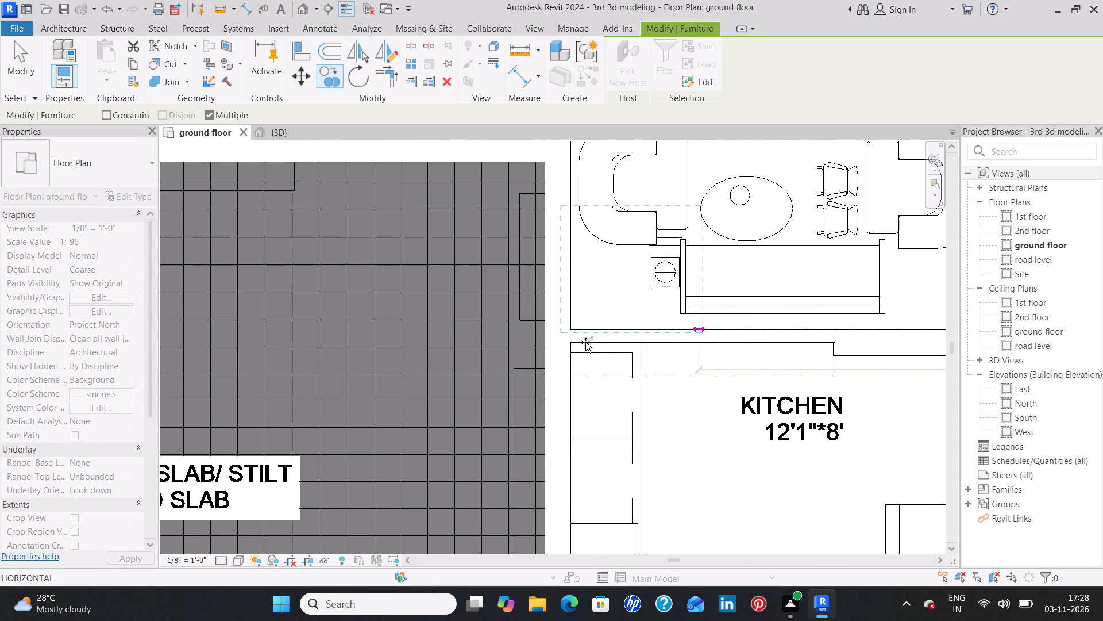
middle_drag(325, 336, 661, 354)
middle_drag(274, 369, 485, 365)
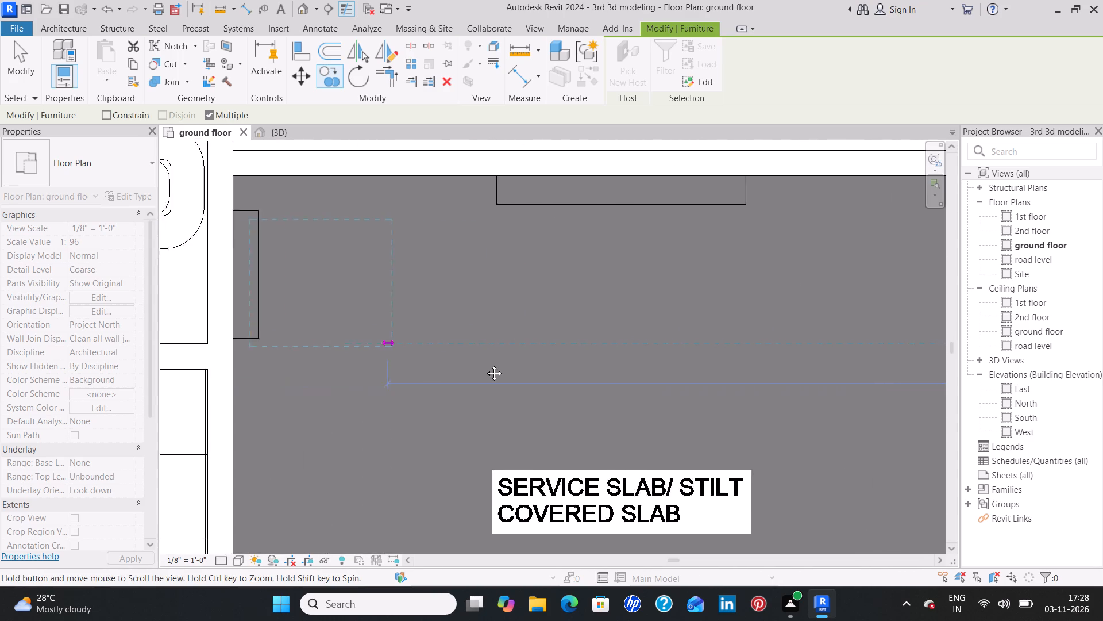
middle_drag(485, 365, 547, 375)
middle_drag(340, 358, 665, 402)
scroll(510, 380, down, 1)
middle_drag(328, 401, 334, 396)
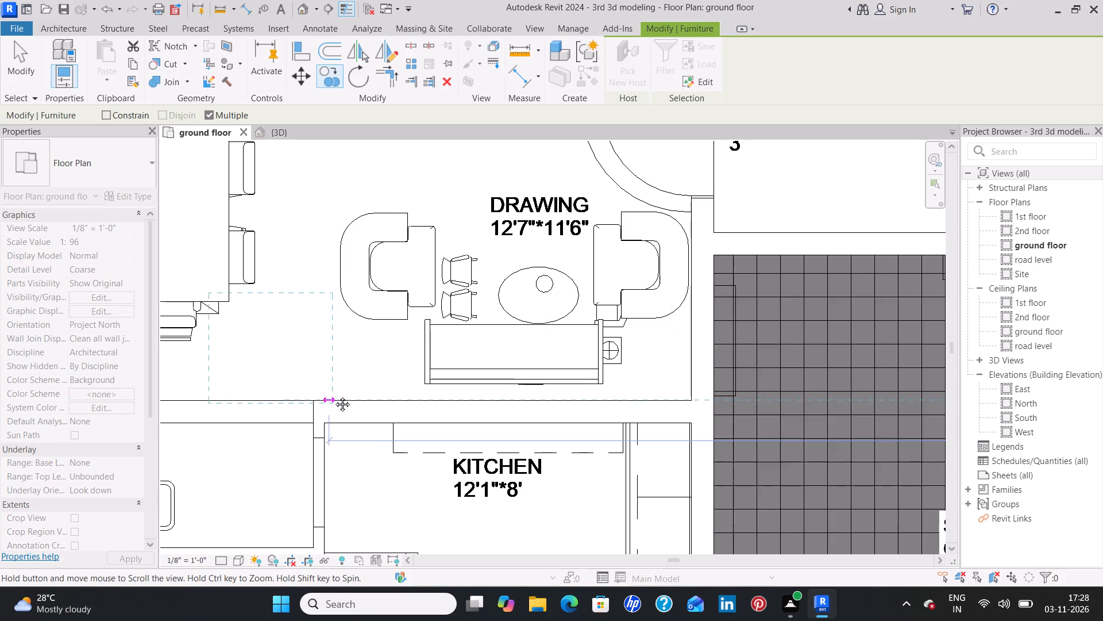
middle_drag(334, 396, 720, 421)
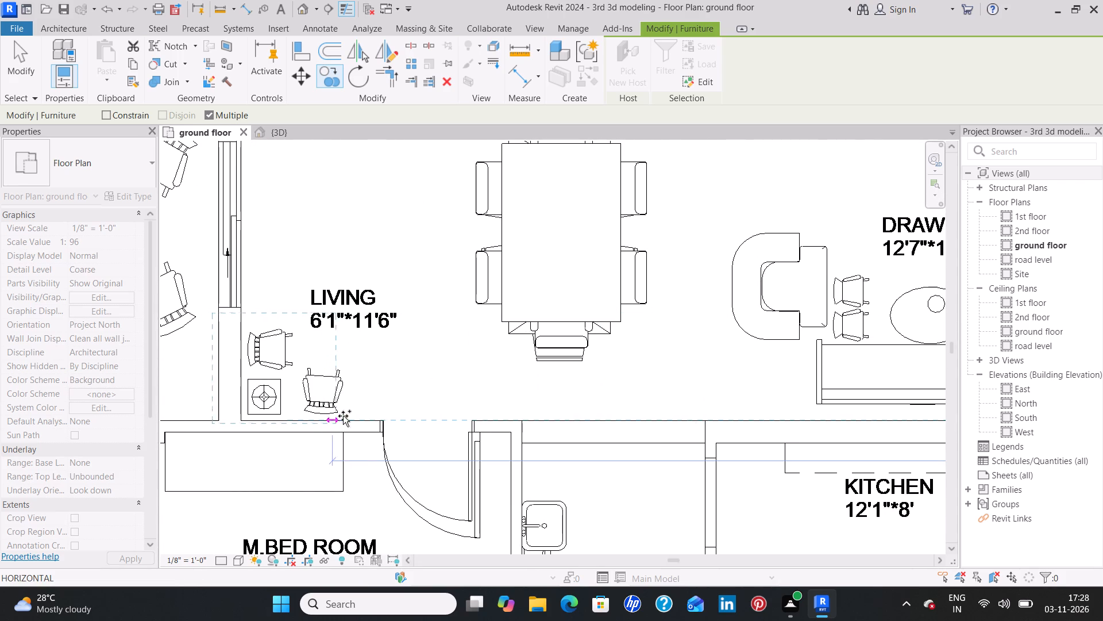
click(362, 423)
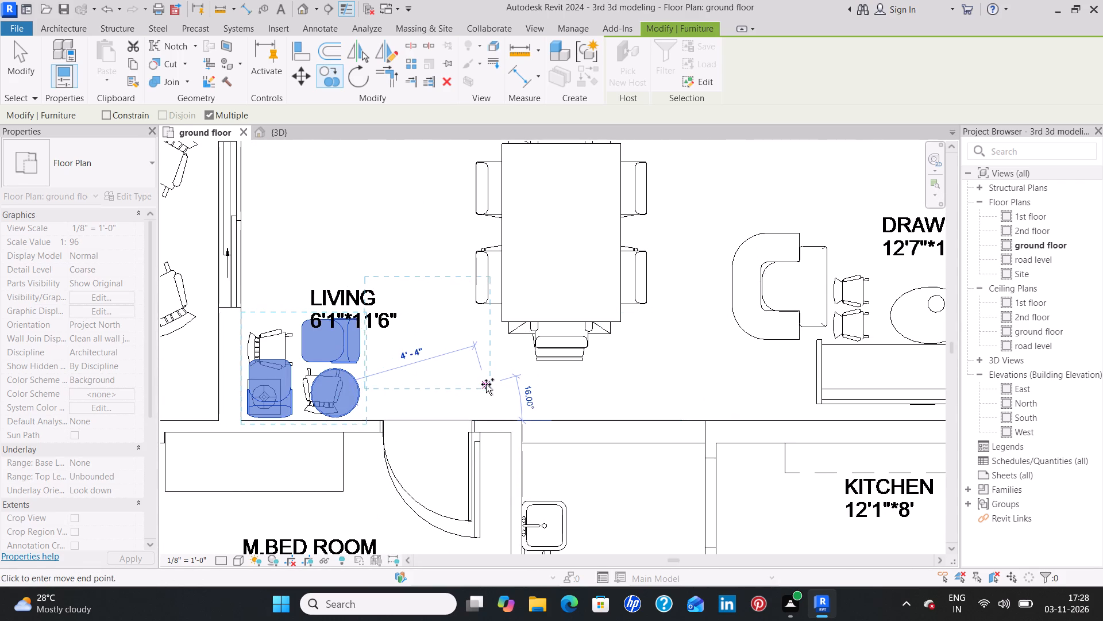
key(Escape)
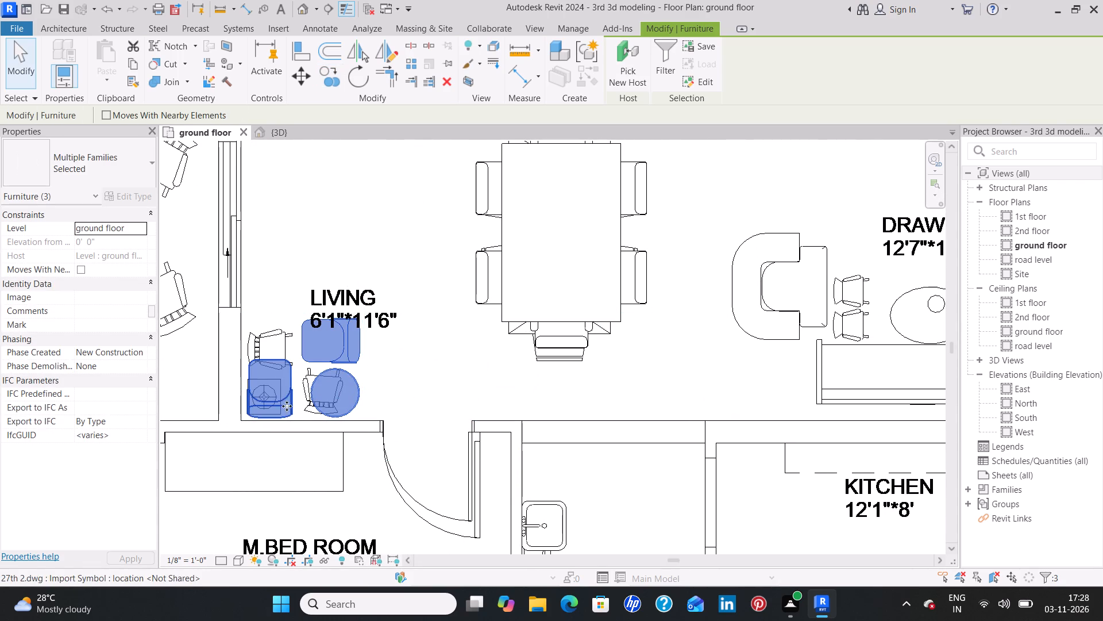
Mirror a copy of unit 3's chairs and round table about the centreline of the living/balcony wall, onto the balcony side.
click(378, 53)
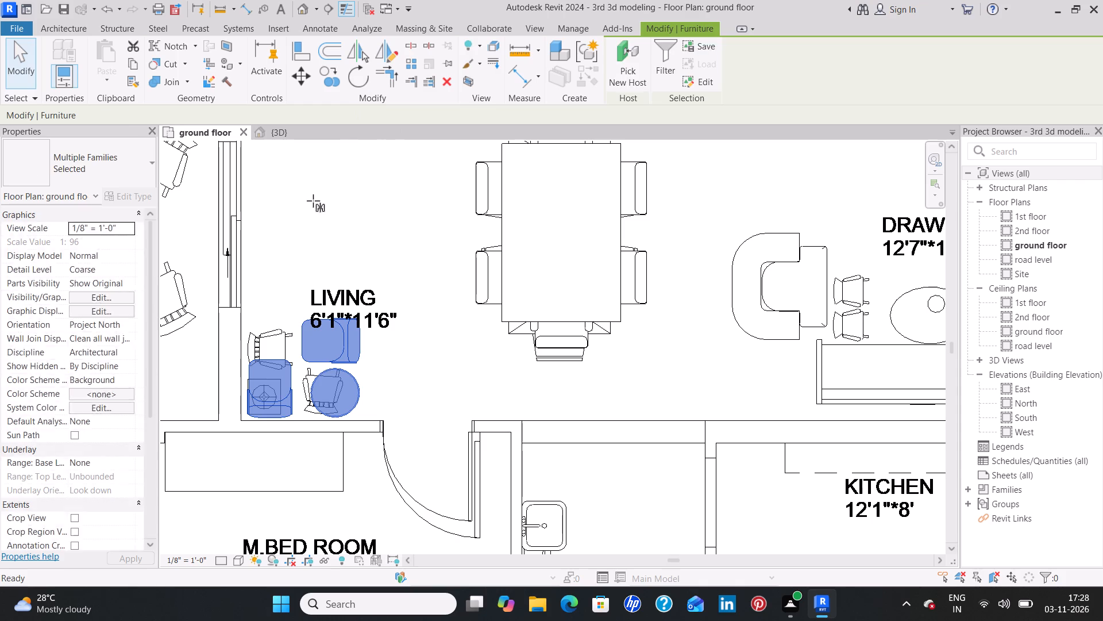
drag(228, 315, 227, 323)
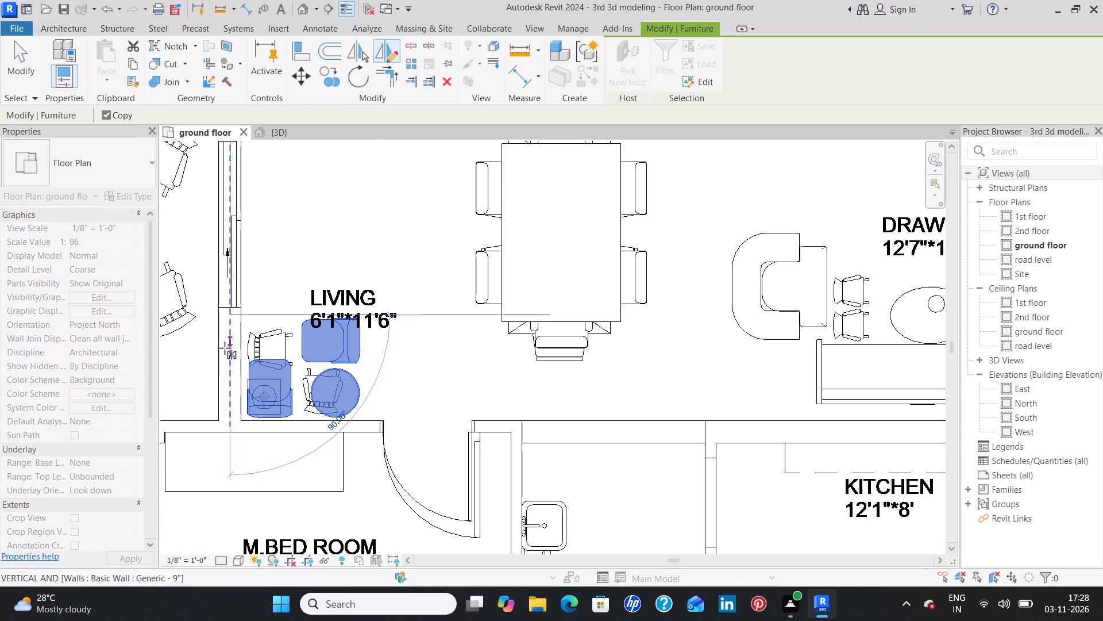
click(229, 431)
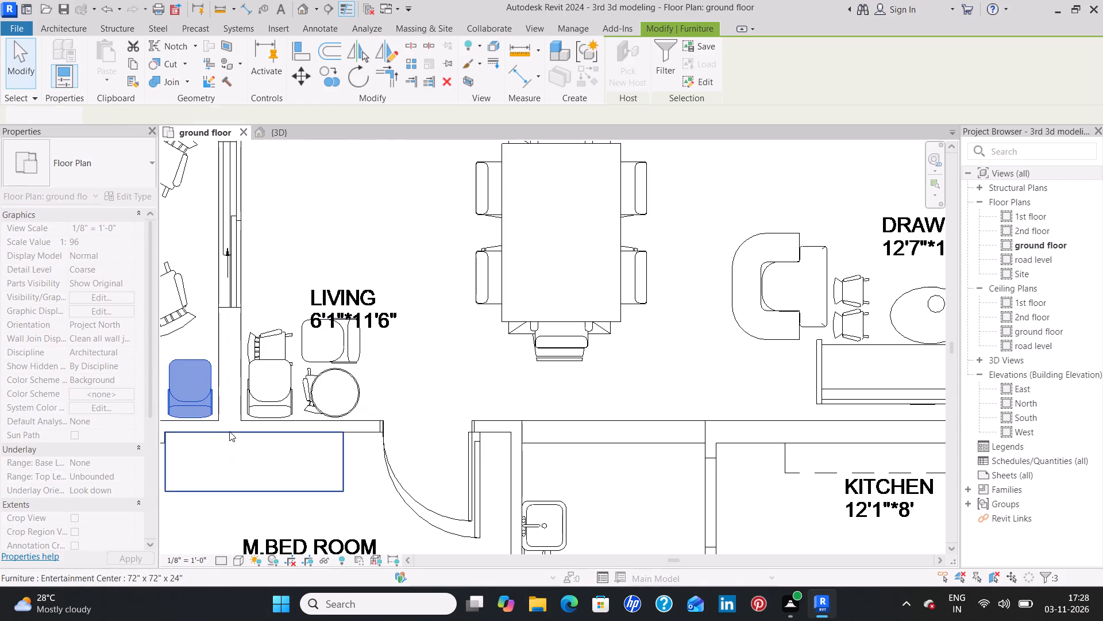
key(Escape)
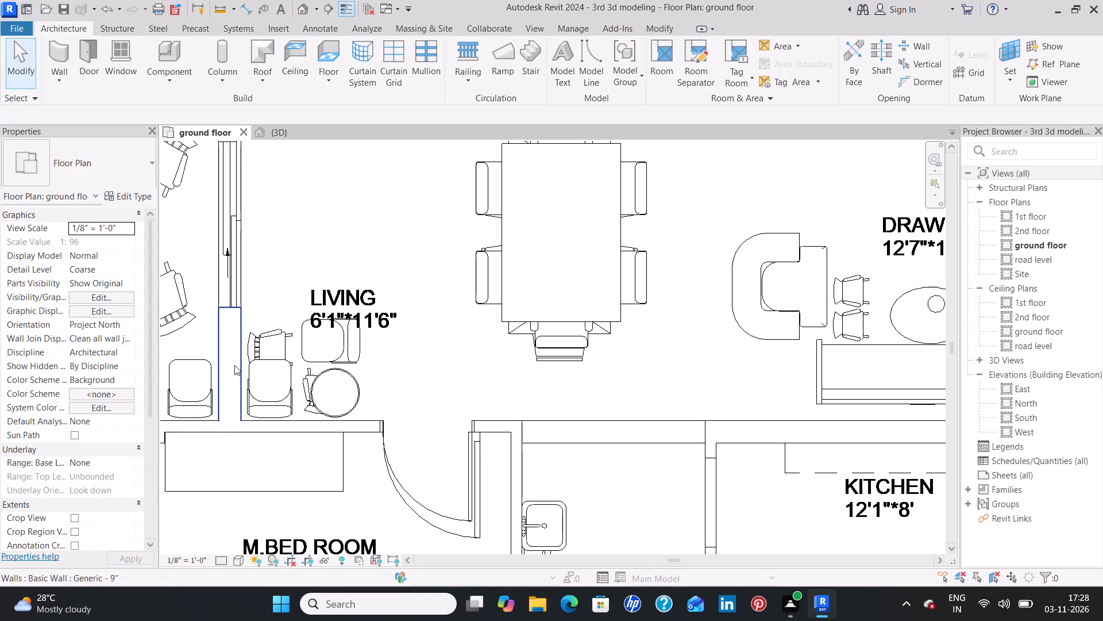
Delete the source pair of chairs and the round table on the living-room side of unit 3's wall.
click(280, 359)
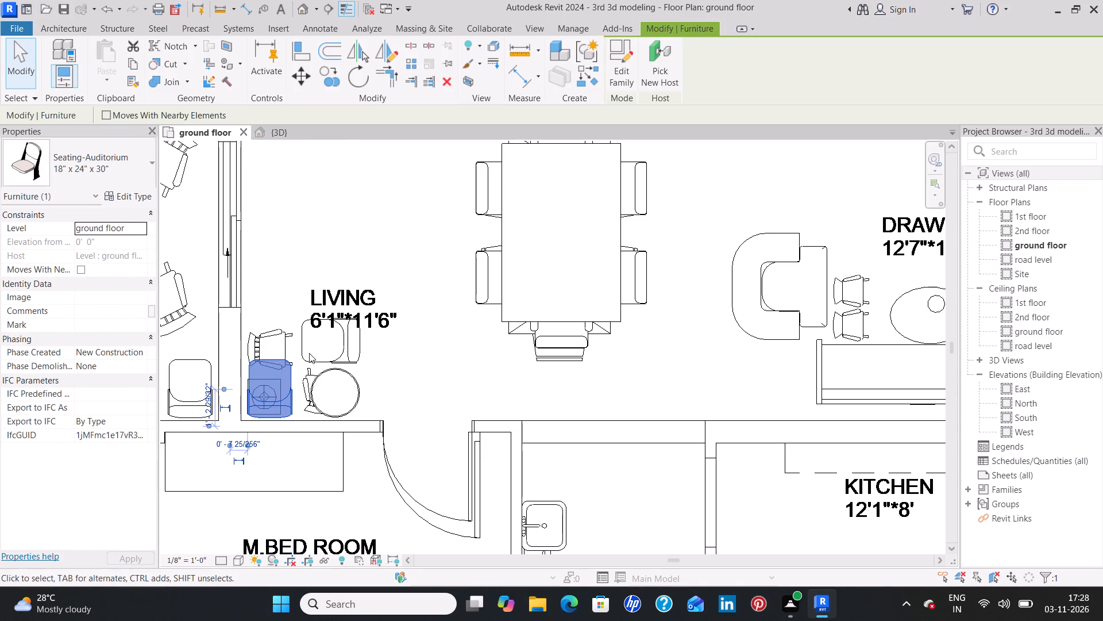
key(Delete)
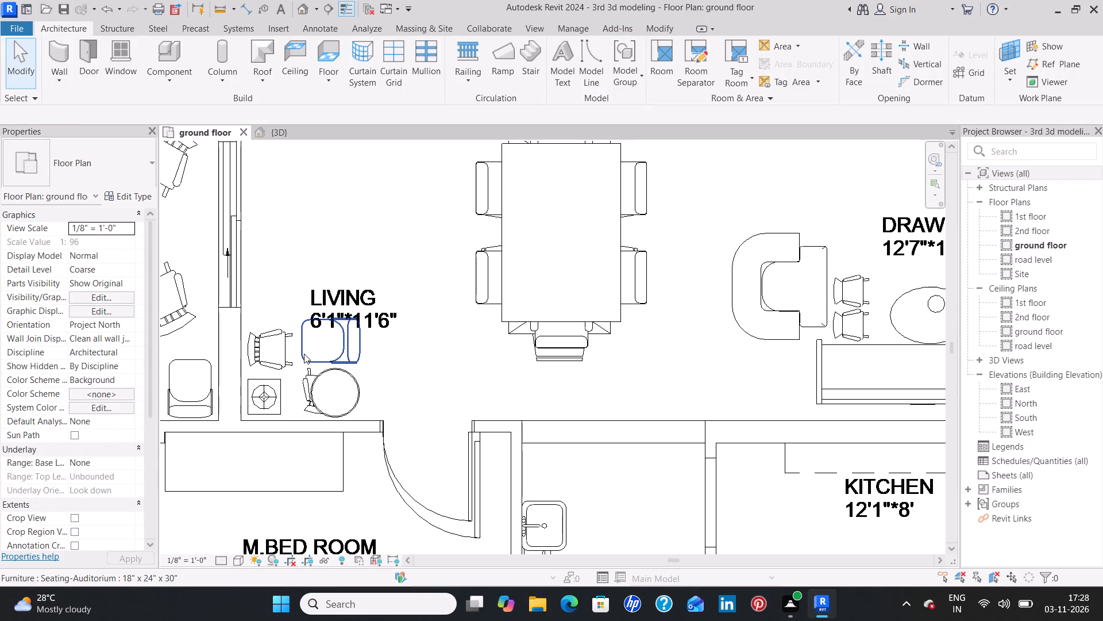
click(303, 359)
key(Delete)
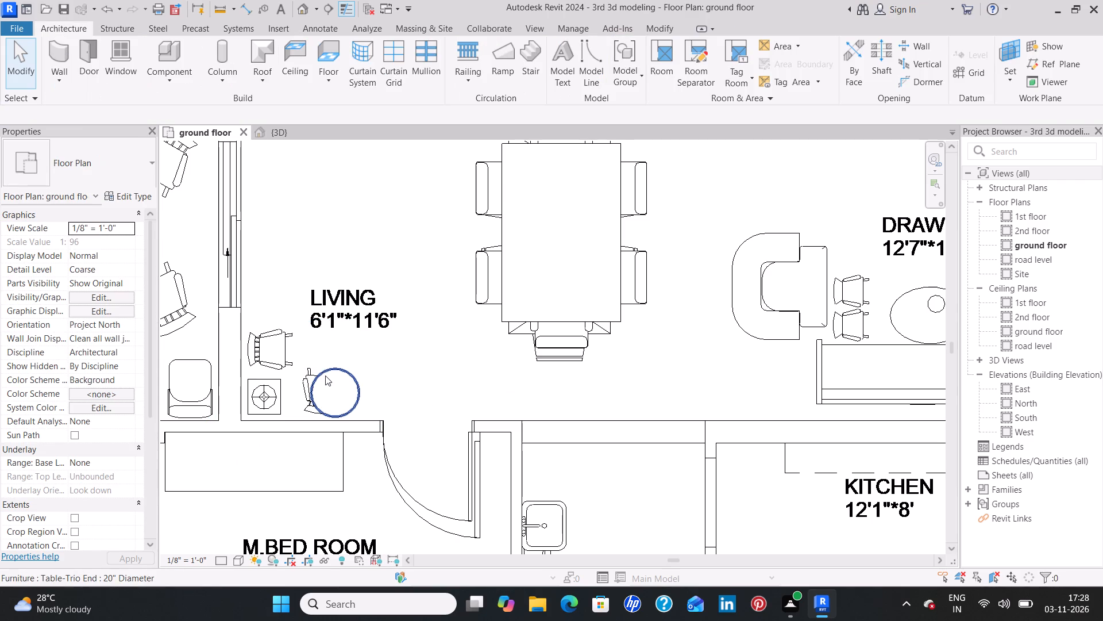
click(325, 372)
key(Delete)
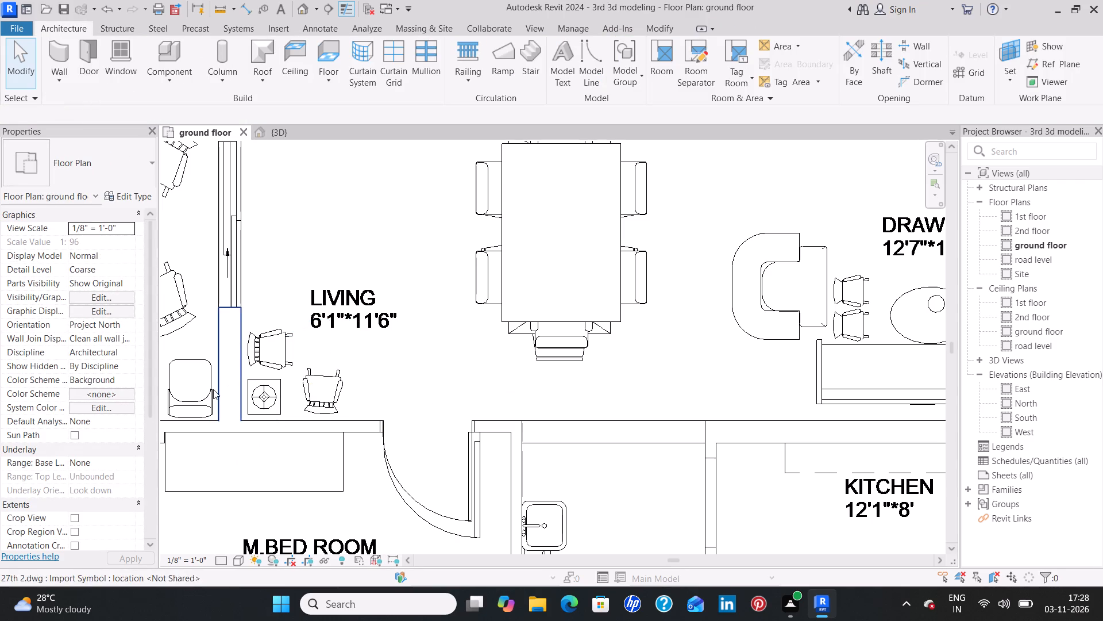
Move the two chairs and round table from unit 3's balcony through the wall into the living room corner, over the drawn seat outlines.
middle_drag(184, 350, 408, 312)
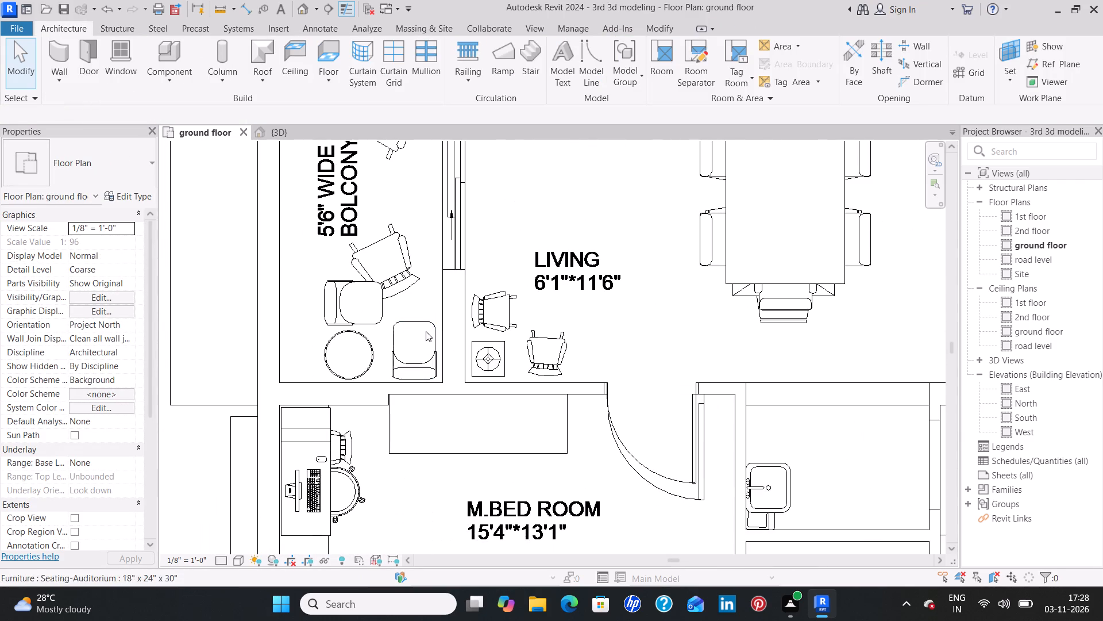
click(430, 320)
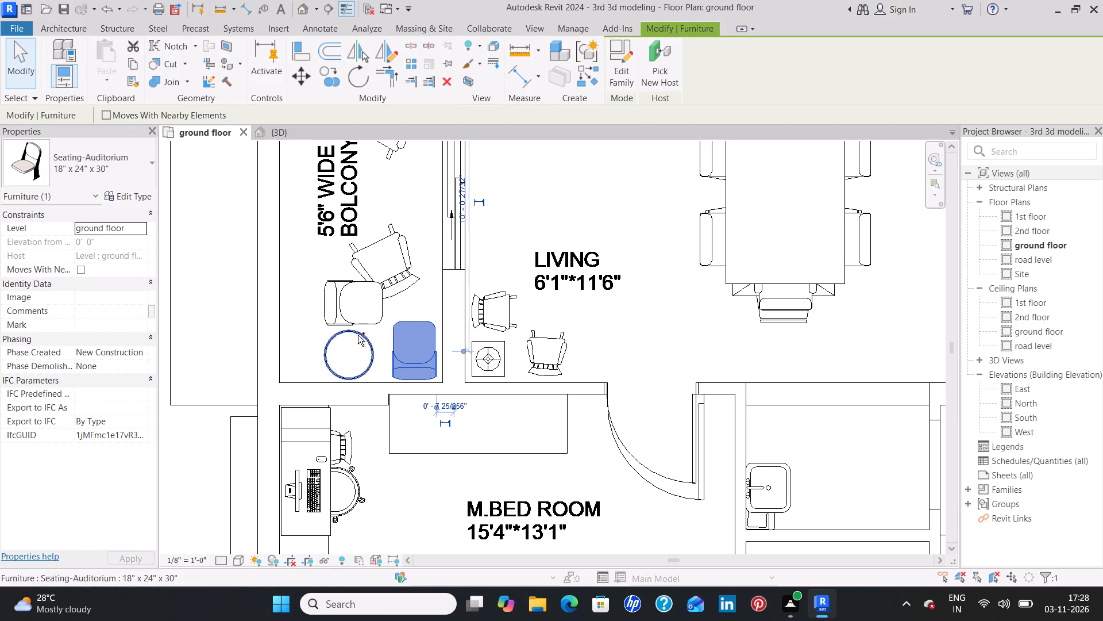
ctrl+click(364, 339)
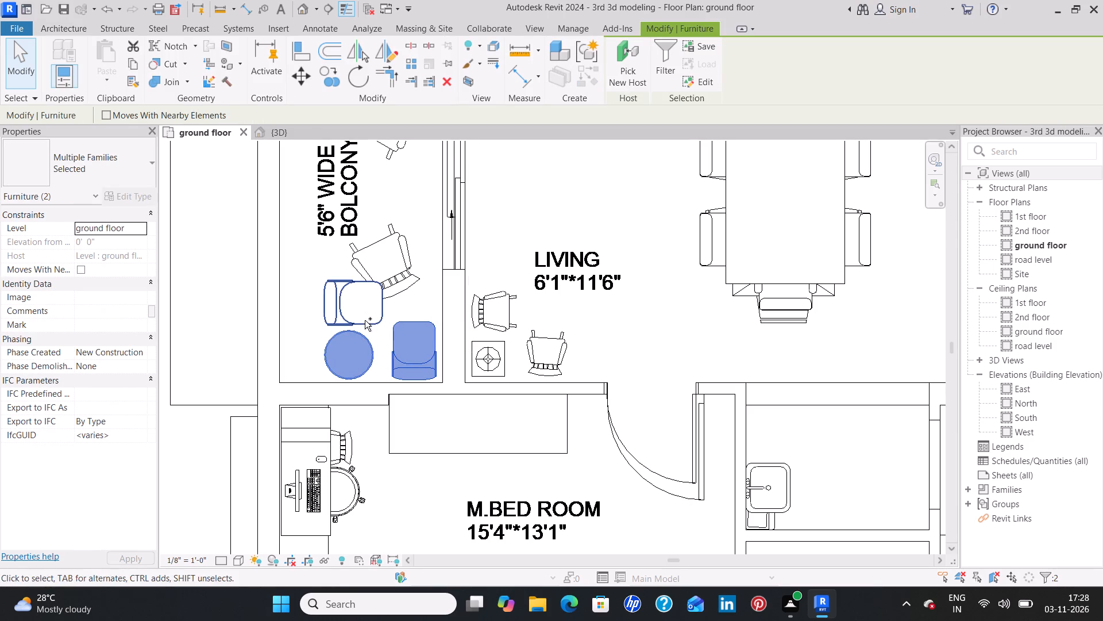
ctrl+click(365, 320)
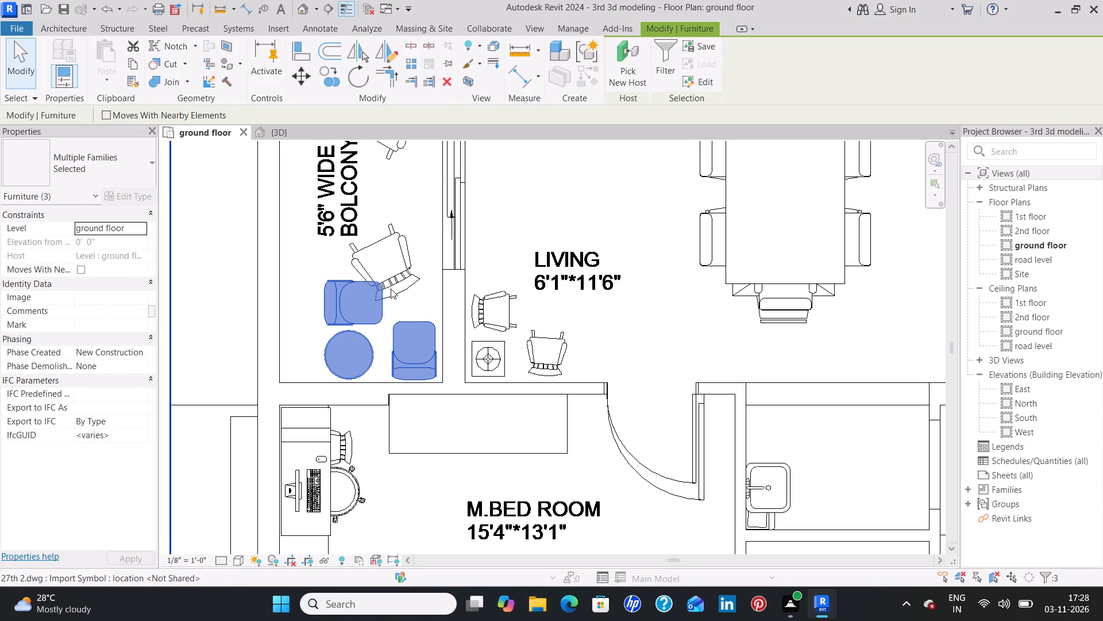
key(Right)
key(Right)
key(Right)
key(Right)
key(Right)
key(Right)
key(Right)
key(Right)
key(Right)
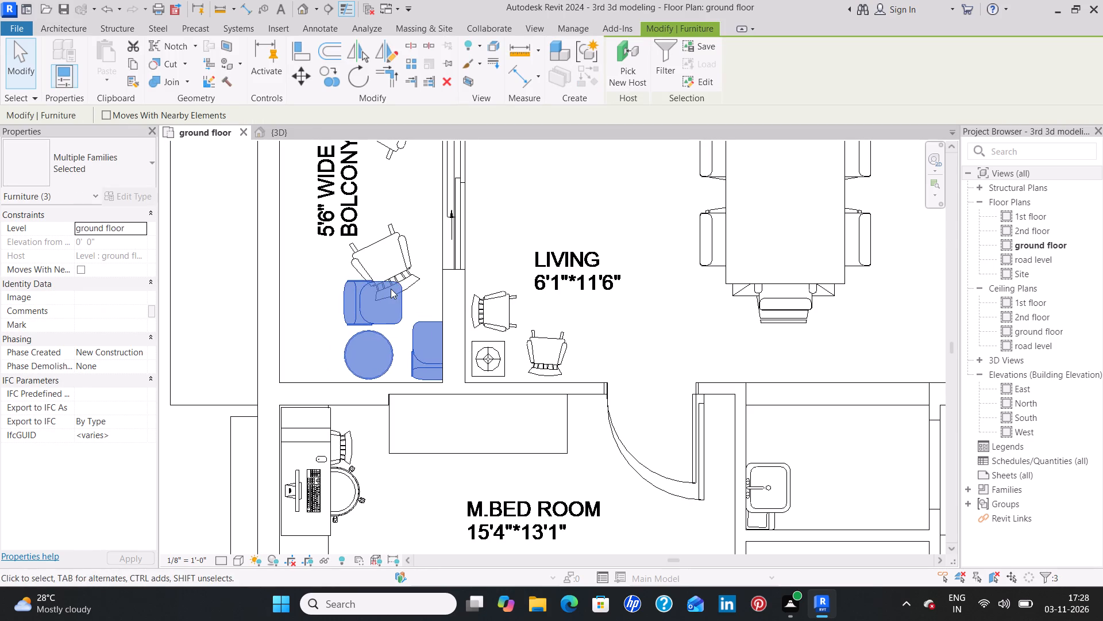
key(Right)
key(Right)
key(Right)
key(Right)
key(Right)
key(Right)
key(Right)
key(Right)
key(Right)
key(Right)
key(Right)
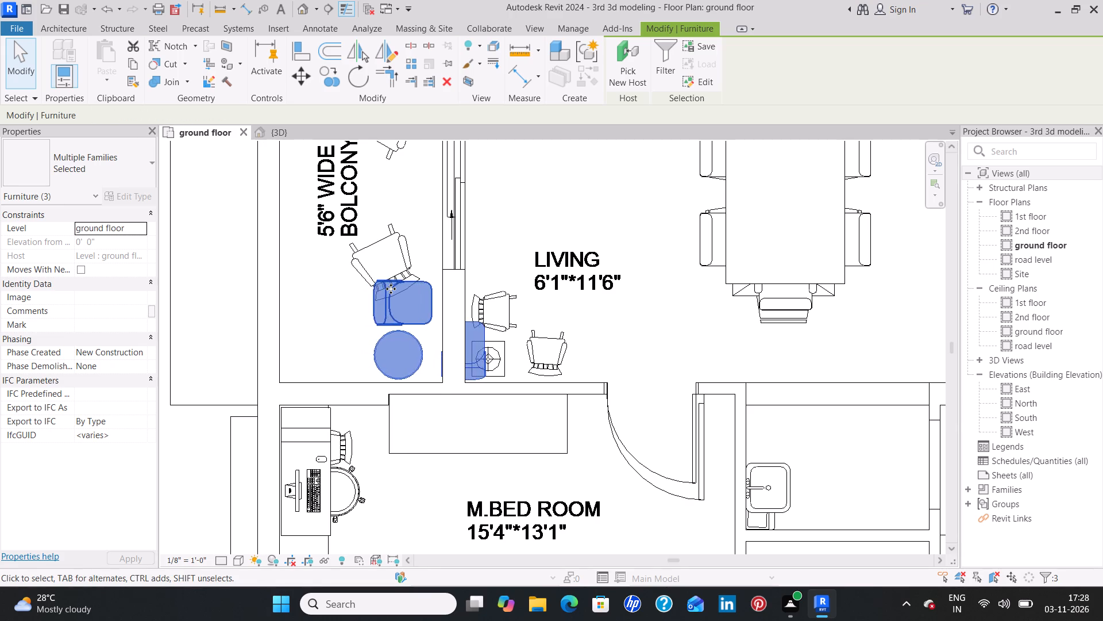
key(Right)
key(Right)
key(Right)
key(Right)
key(Right)
key(Right)
key(Right)
key(Right)
key(Right)
key(Right)
key(Right)
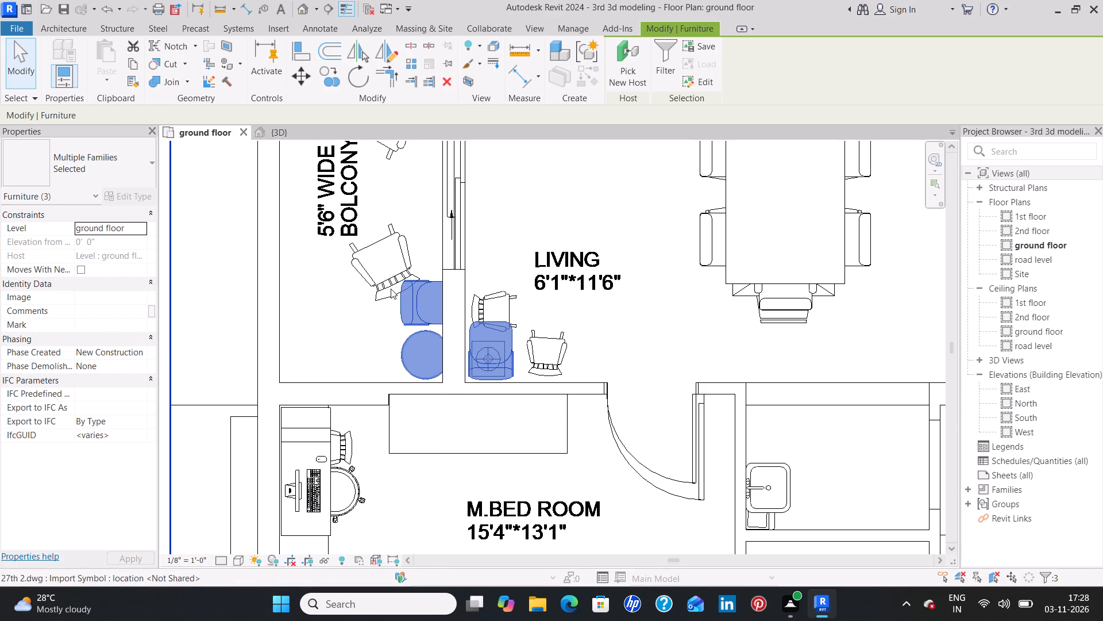
key(Right)
key(Right)
key(Right)
key(Right)
key(Right)
key(Right)
key(Right)
key(Right)
key(Right)
key(Right)
key(Right)
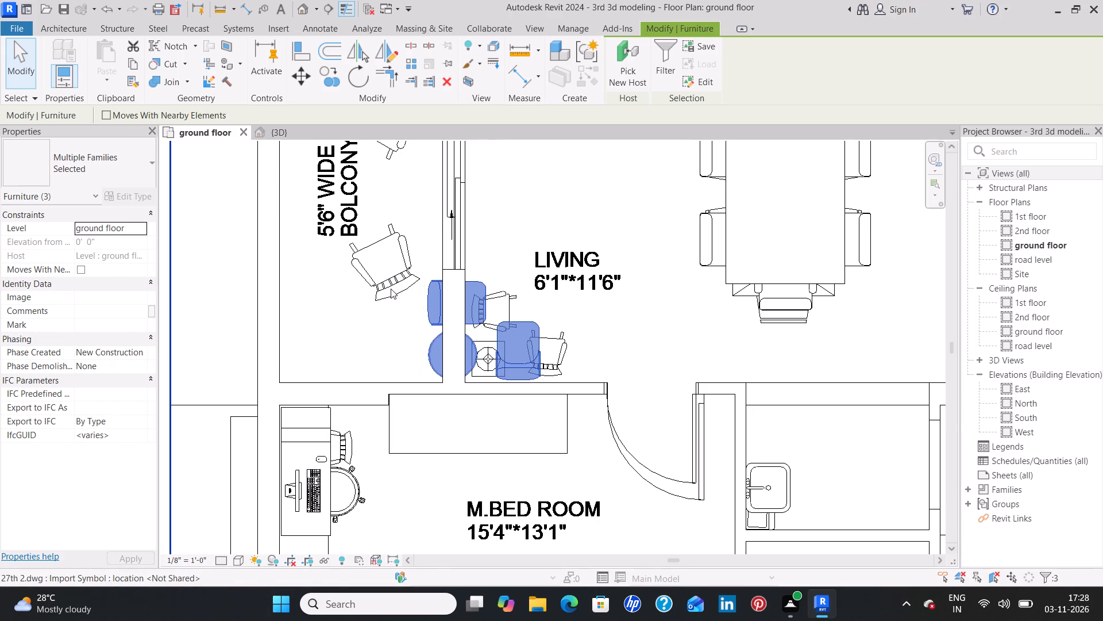
key(Right)
key(Right)
key(Right)
key(Right)
key(Right)
key(Right)
key(Right)
key(Right)
key(Right)
key(Right)
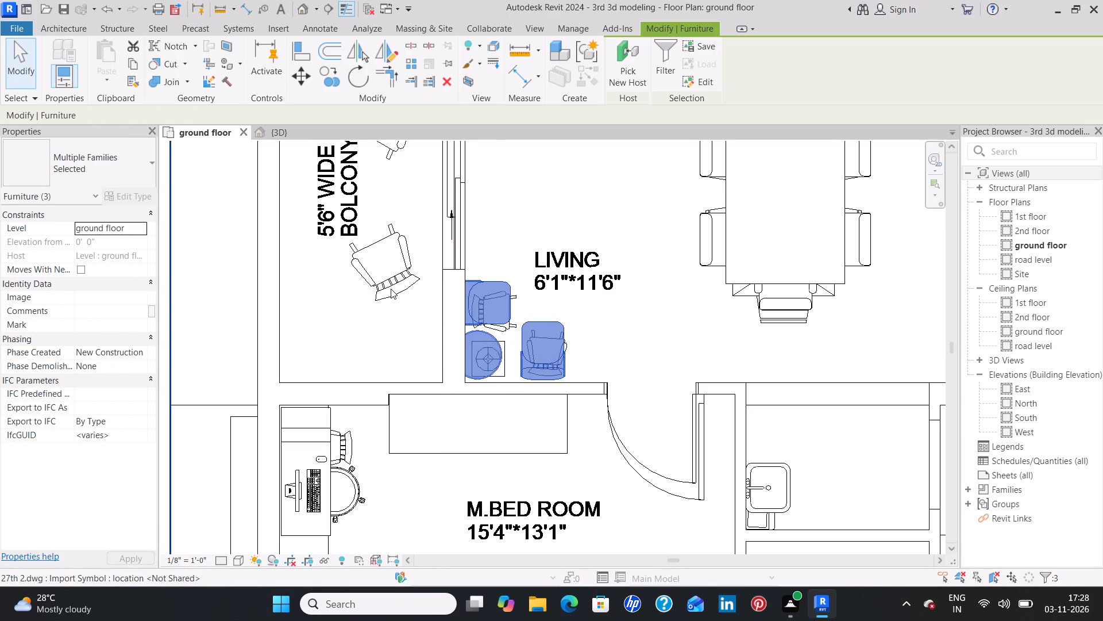
key(Right)
key(Right)
key(Right)
key(Right)
key(Right)
key(Right)
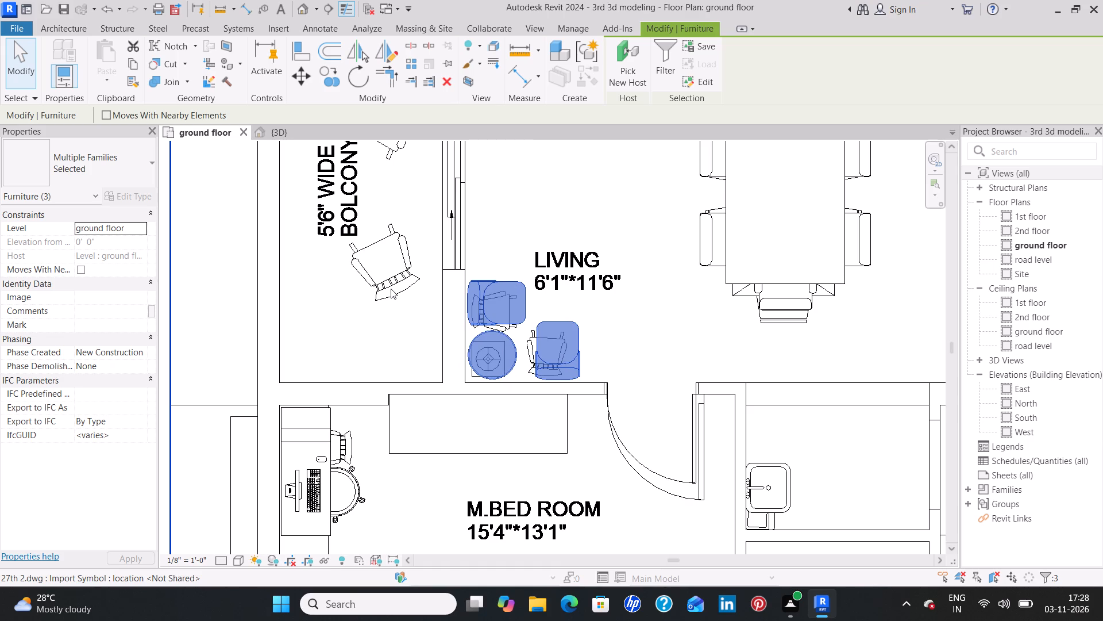
key(Right)
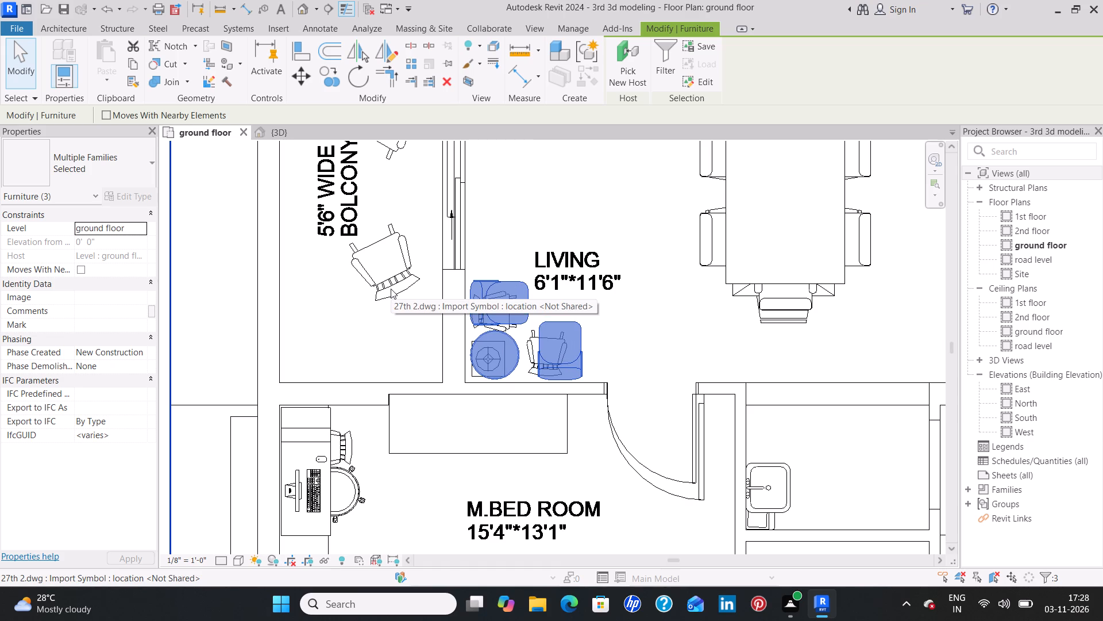
click(664, 346)
Shift unit 2's two living room chairs and round table toward the balcony wall, centring the table over the drawn side table outline.
scroll(626, 327, down, 4)
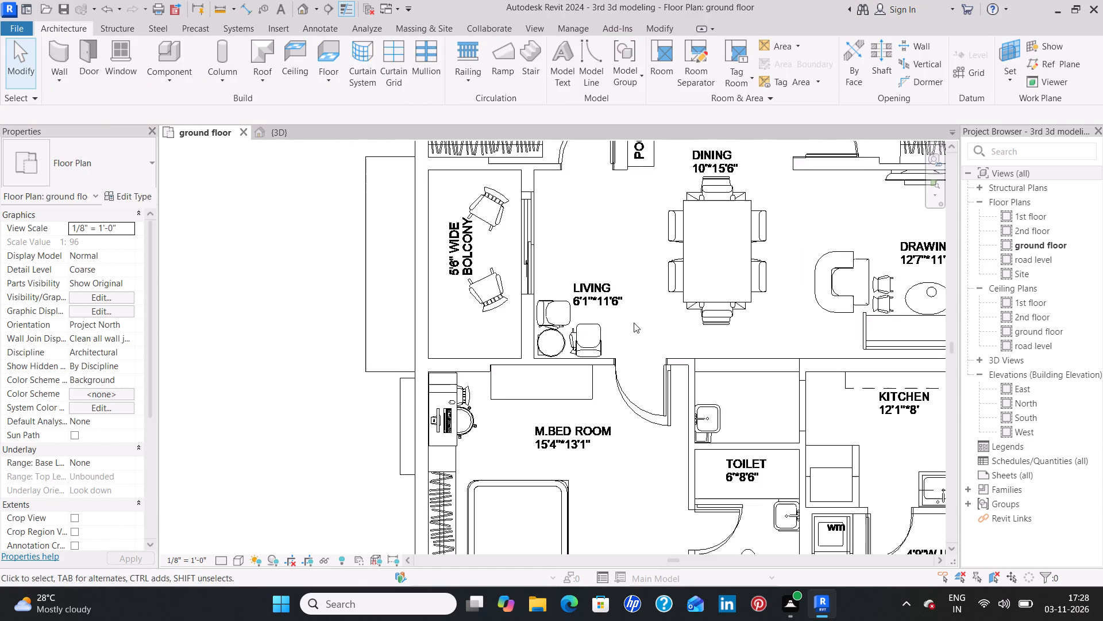
scroll(634, 323, down, 2)
middle_drag(789, 356, 384, 369)
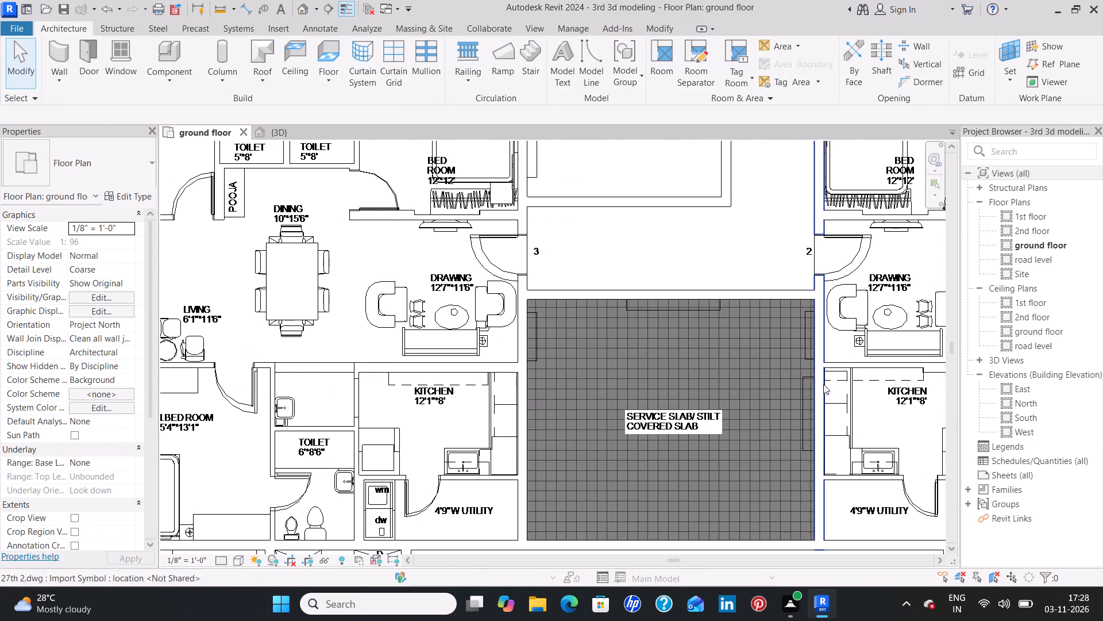
middle_drag(839, 381, 456, 355)
middle_drag(697, 329, 501, 380)
scroll(583, 371, up, 7)
click(579, 358)
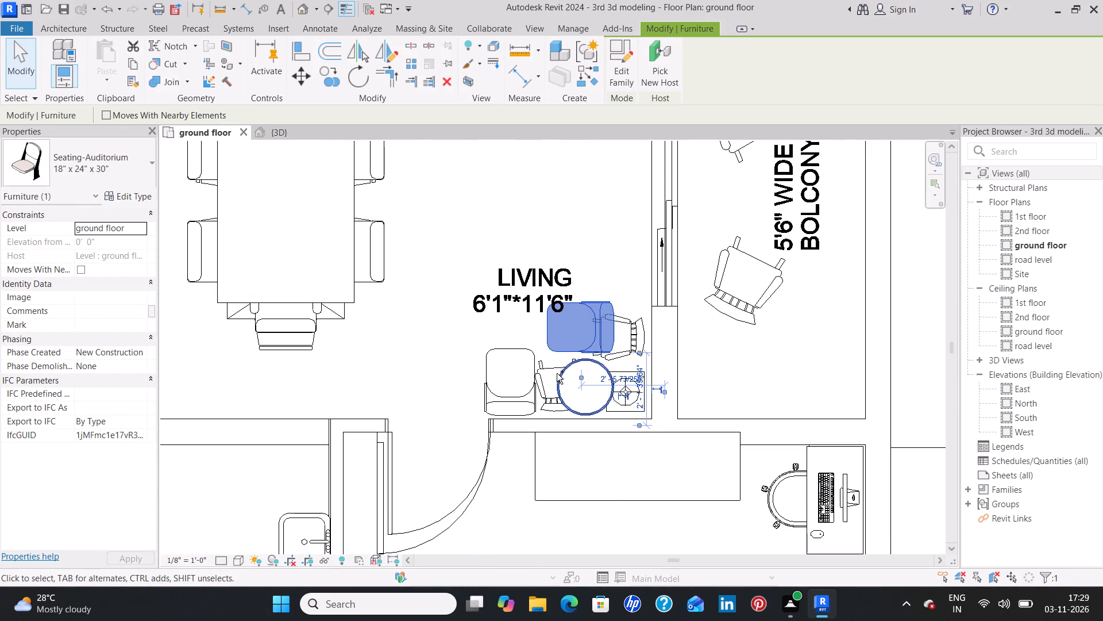
ctrl+click(557, 373)
ctrl+click(506, 391)
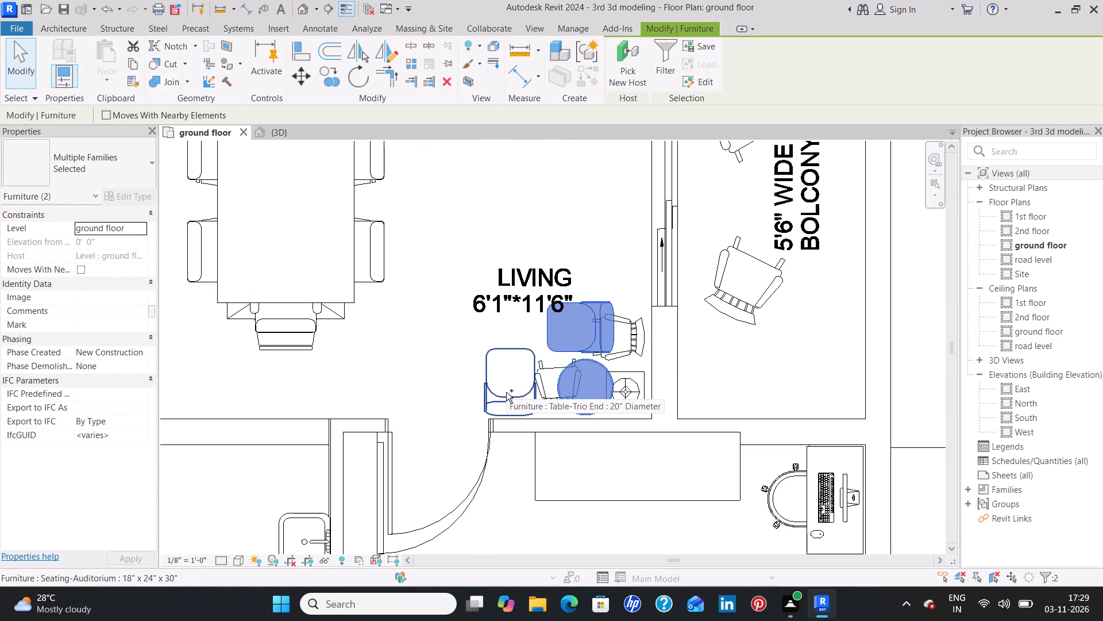
key(Right)
key(Right)
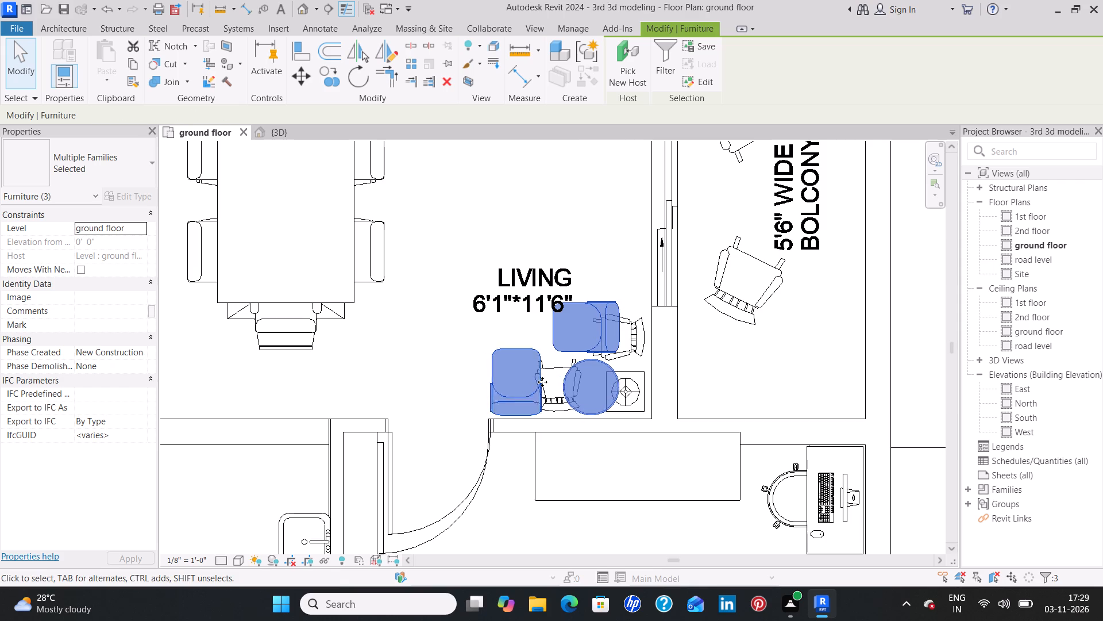
key(Right)
key(Right)
key(Right)
key(Right)
key(Right)
key(Right)
key(Right)
key(Right)
key(Right)
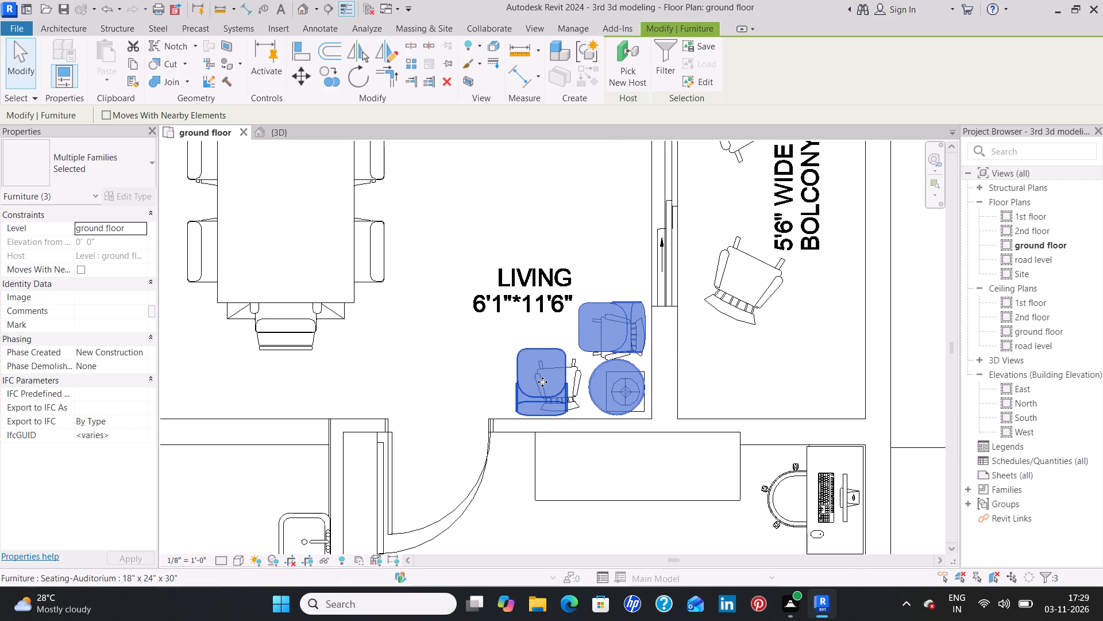
key(Right)
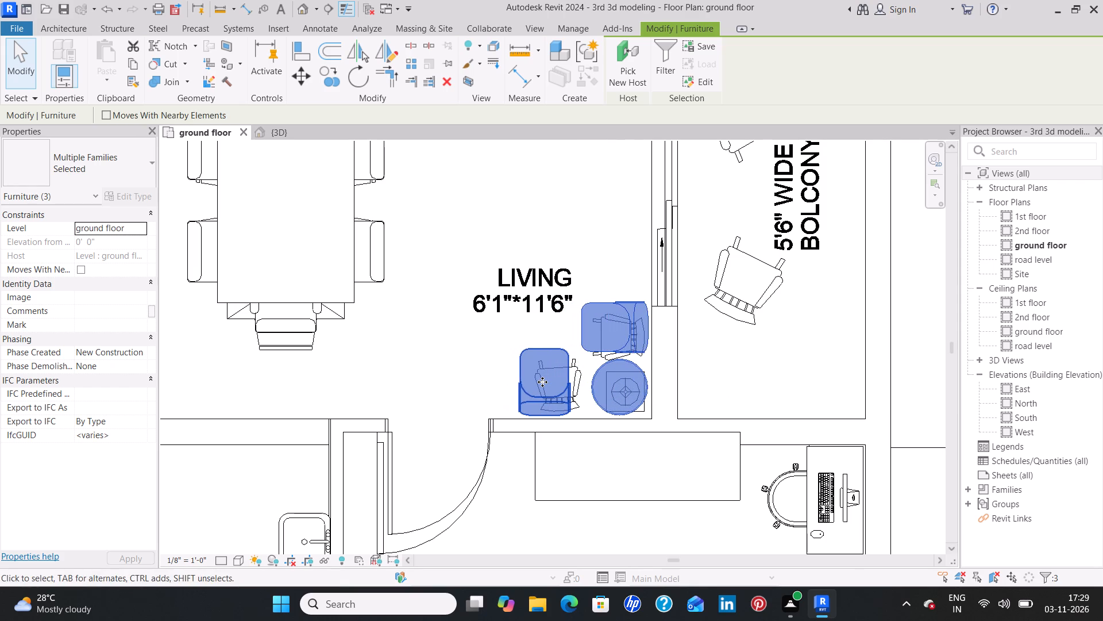
click(556, 167)
Copy the two balcony chairs from the northwest corner unit to unit 6's 5'4" wide balcony, over the drawn seat outlines.
scroll(555, 285, down, 1)
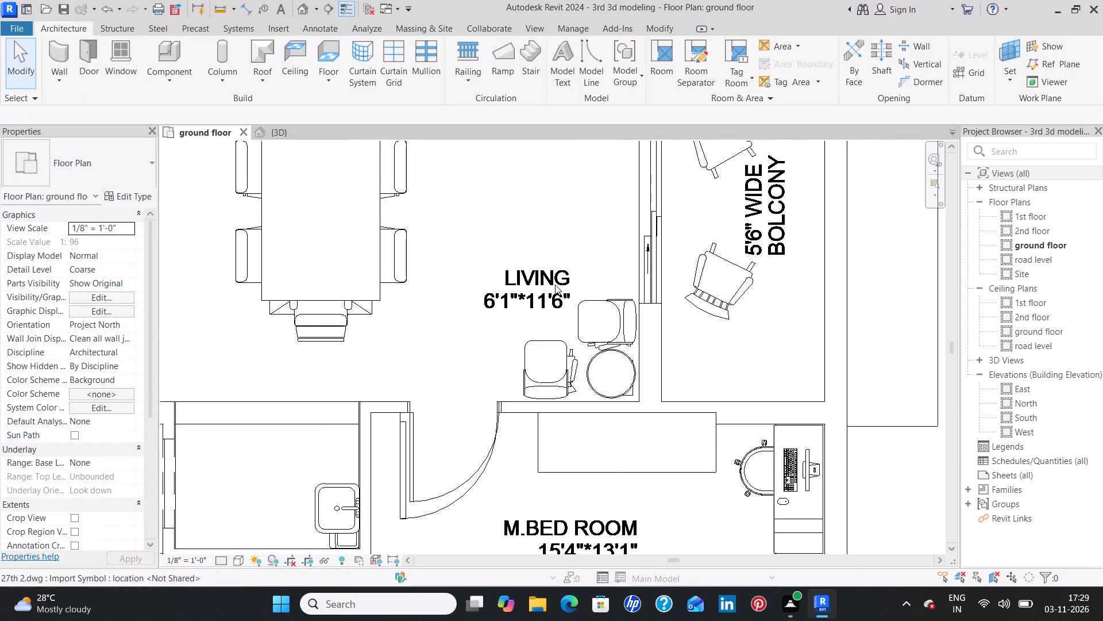
scroll(555, 285, down, 6)
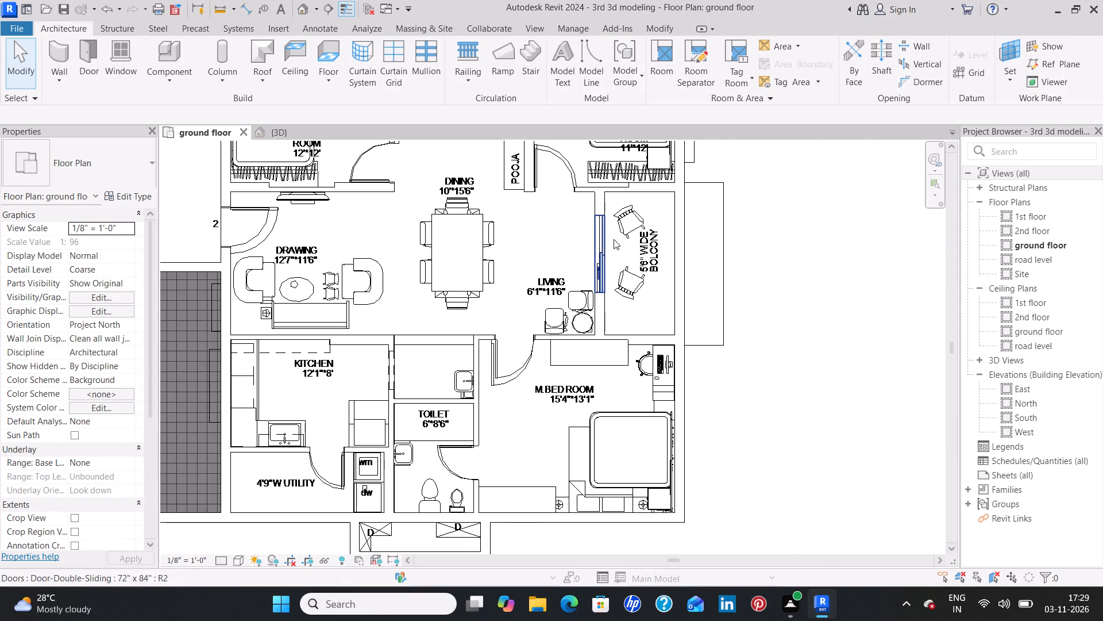
scroll(474, 247, down, 4)
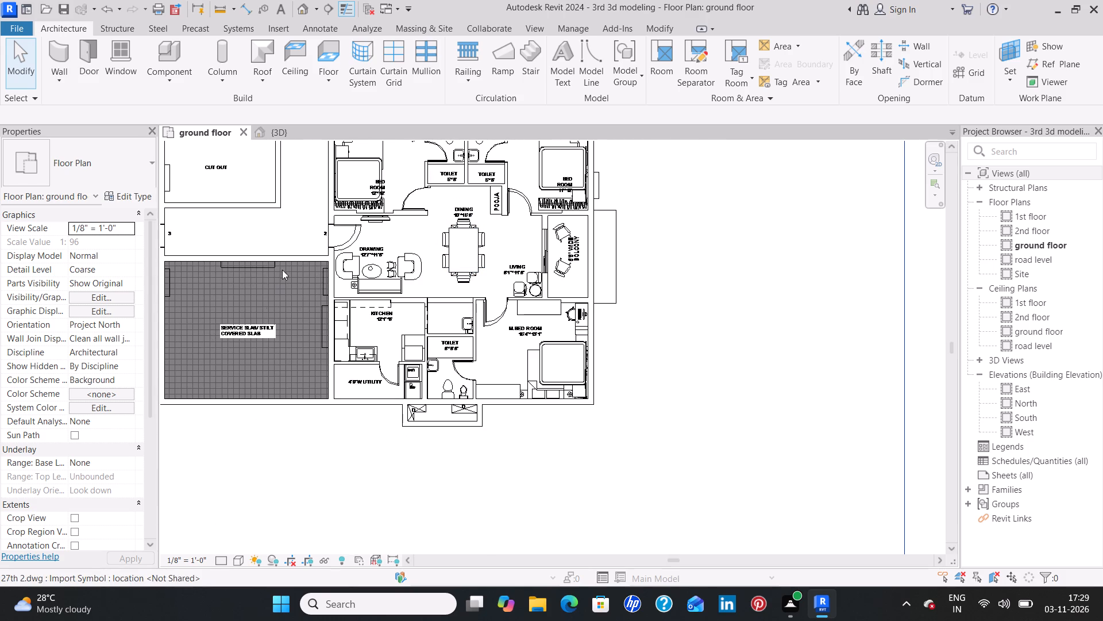
middle_drag(280, 238, 453, 552)
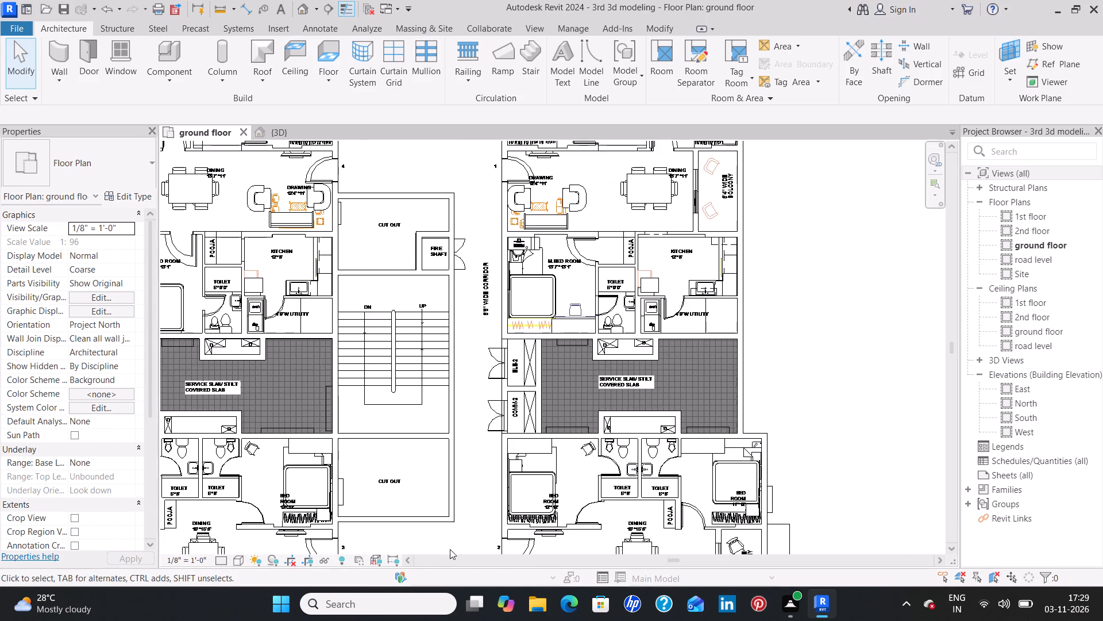
scroll(446, 546, down, 1)
middle_drag(412, 223, 422, 286)
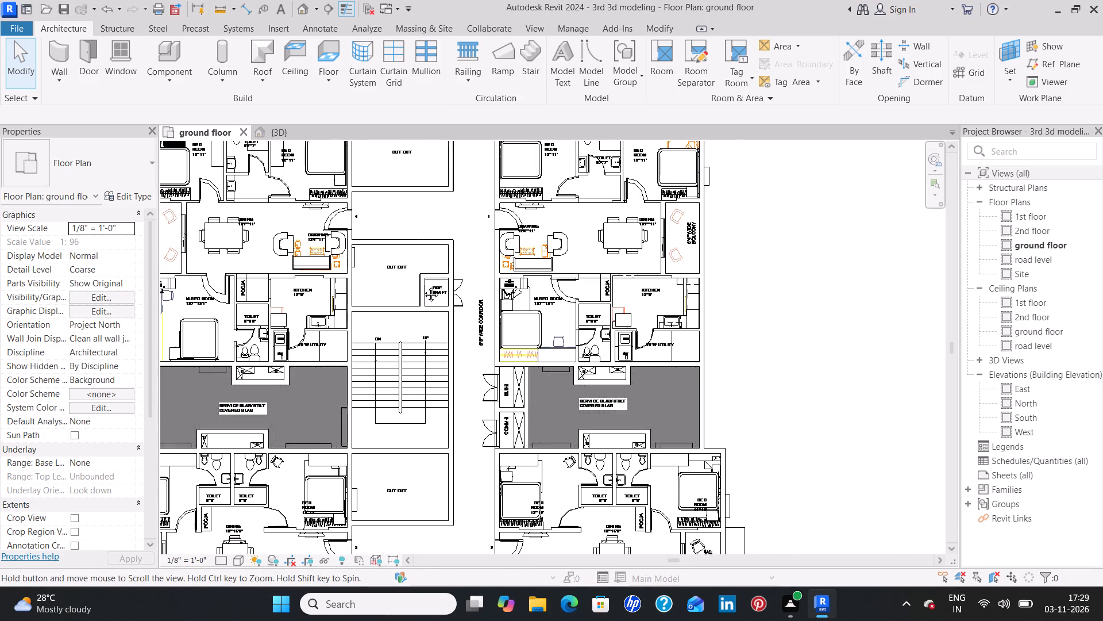
middle_drag(422, 286, 425, 505)
scroll(466, 309, down, 3)
middle_drag(429, 198, 470, 466)
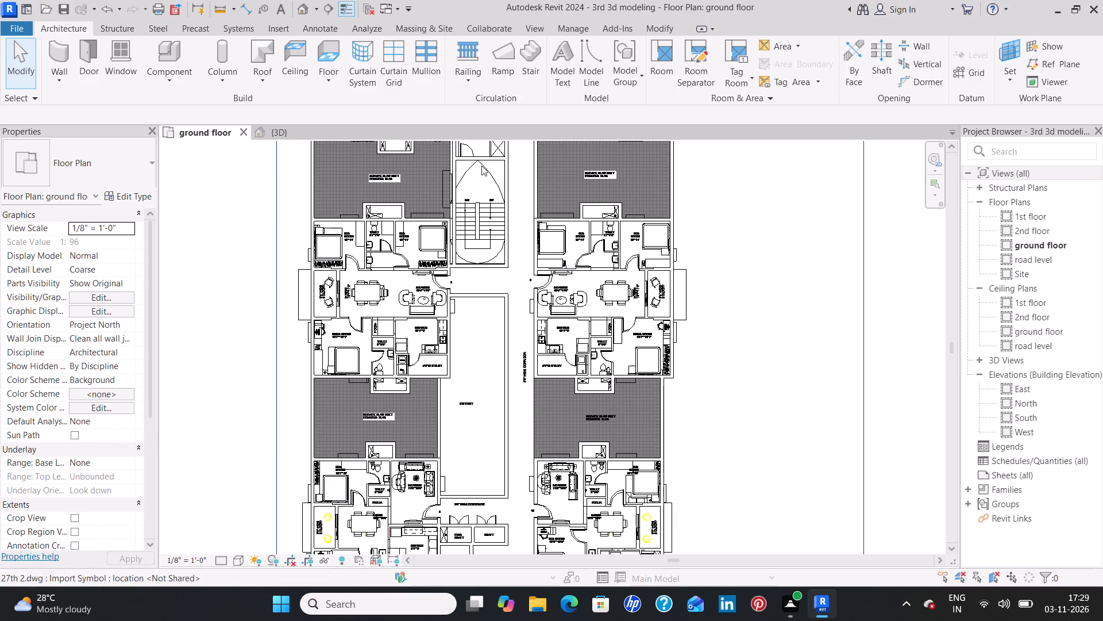
middle_drag(483, 158, 492, 455)
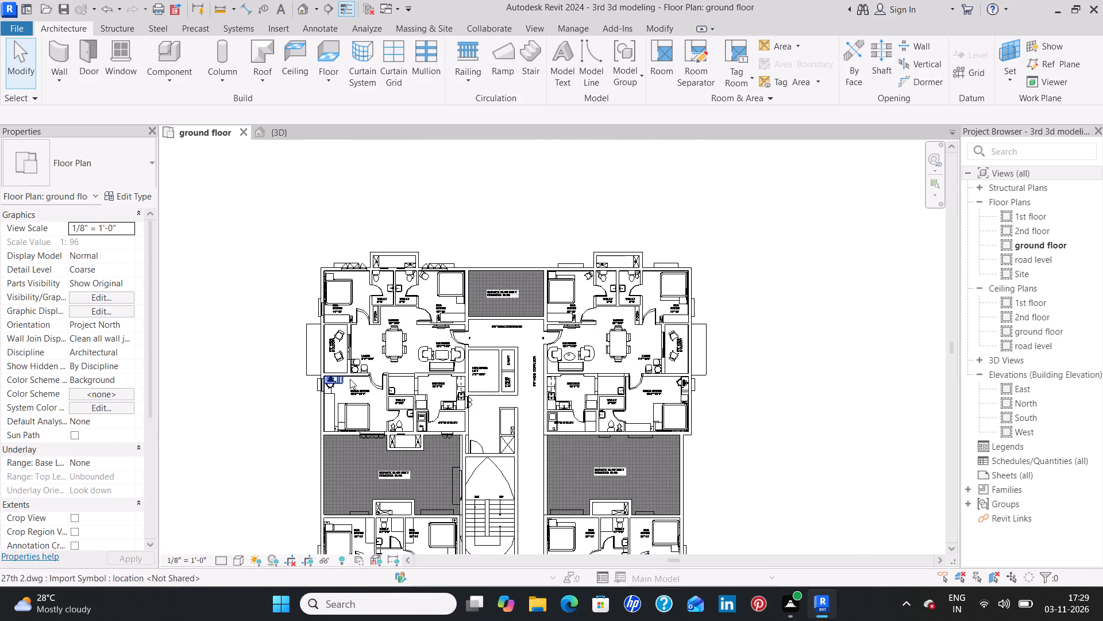
scroll(336, 357, up, 12)
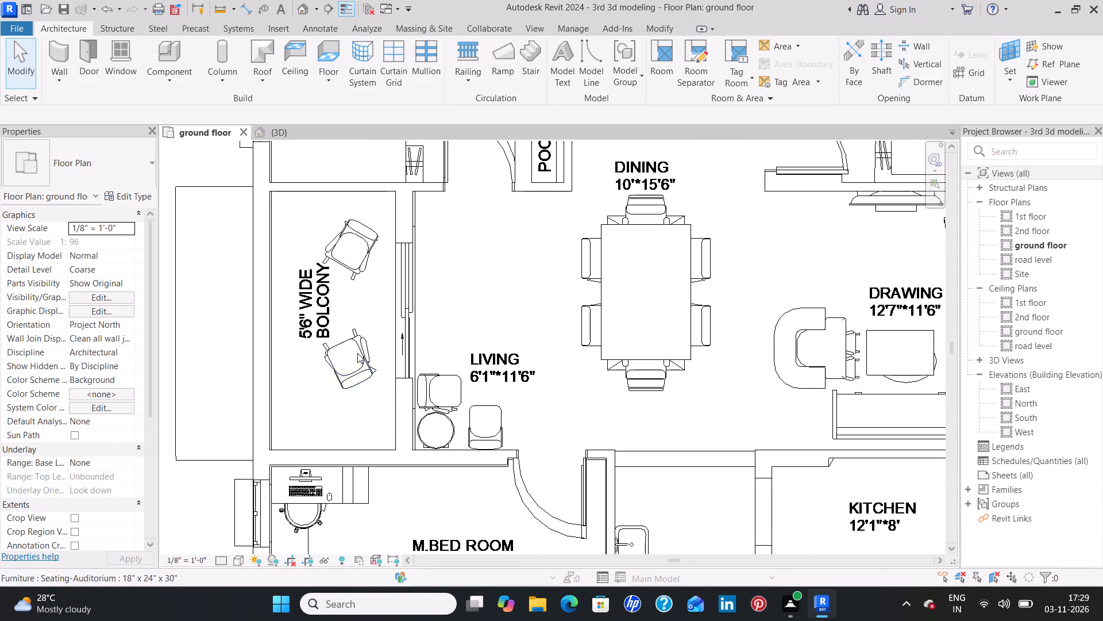
click(362, 351)
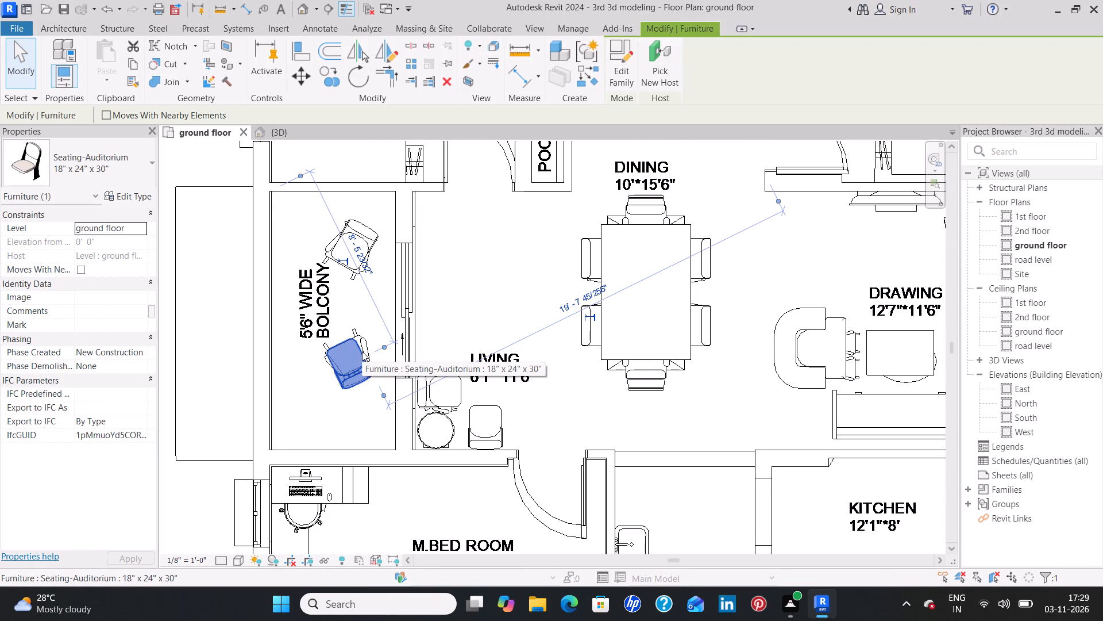
ctrl+click(360, 262)
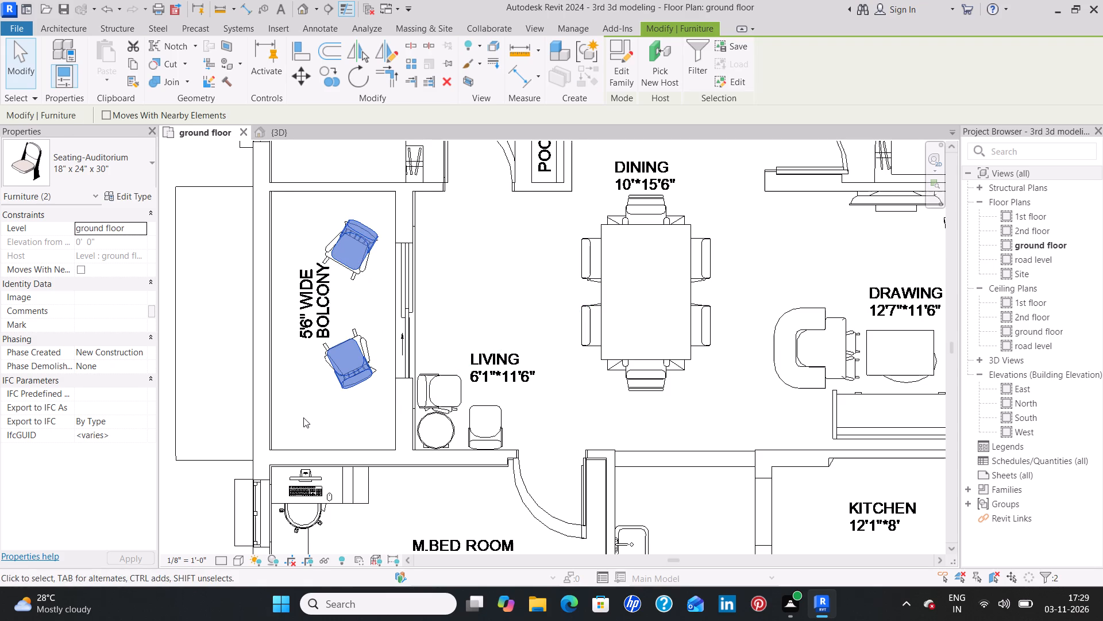
key(c)
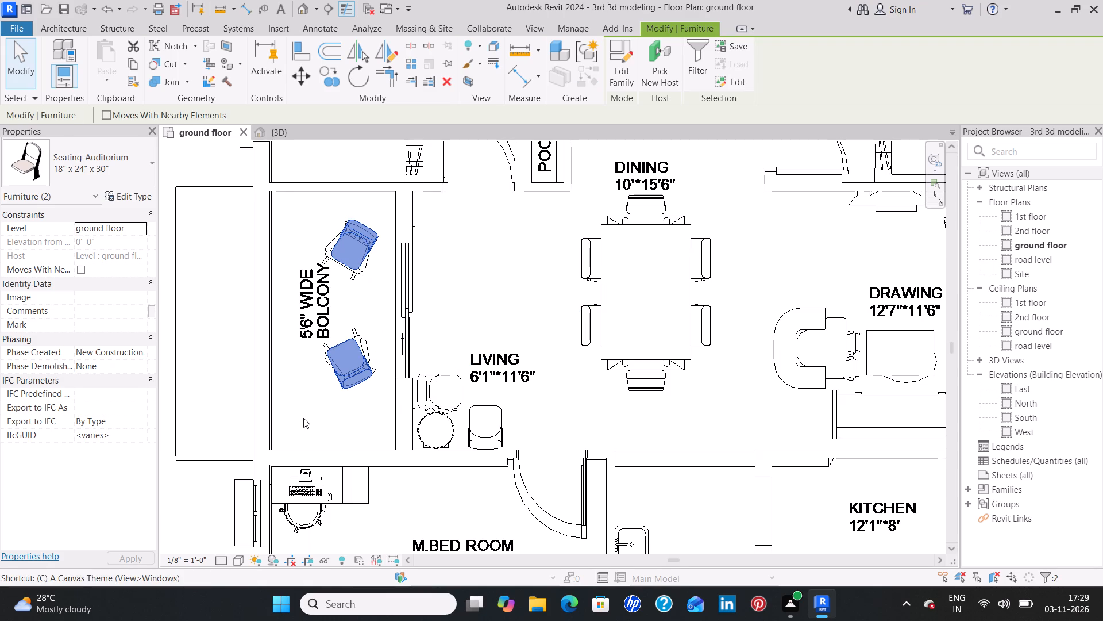
key(o)
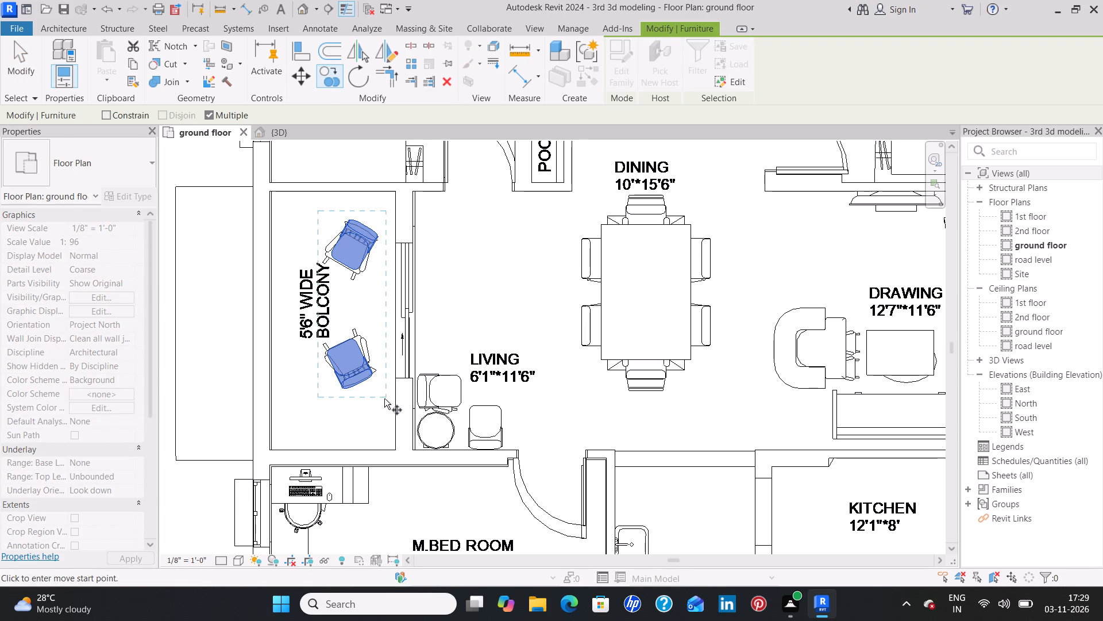
click(386, 393)
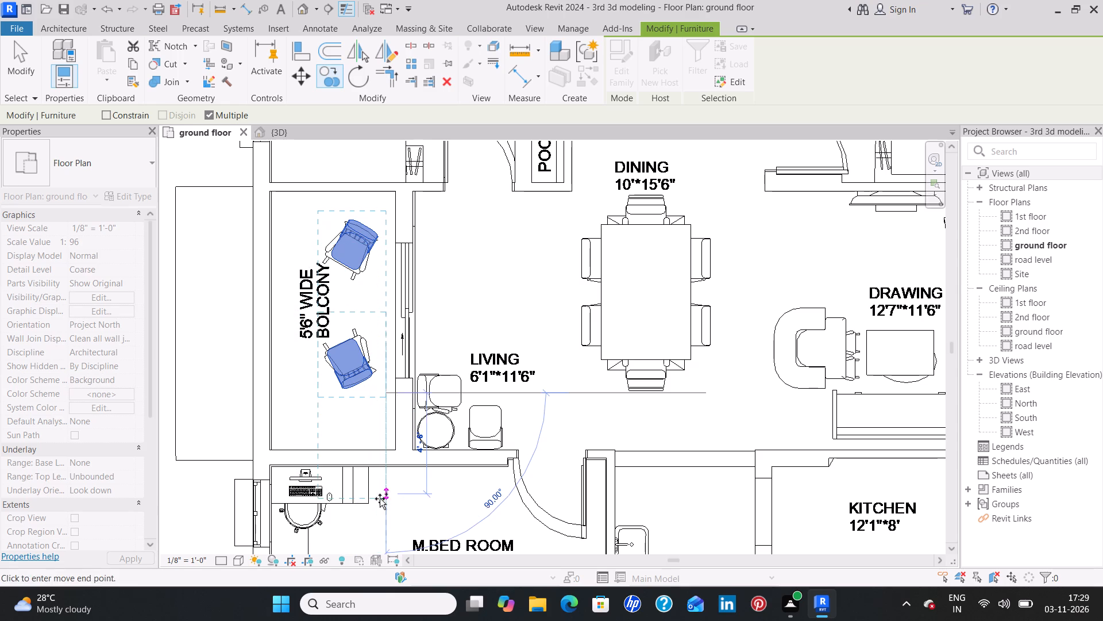
scroll(382, 499, down, 4)
middle_drag(373, 511, 401, 223)
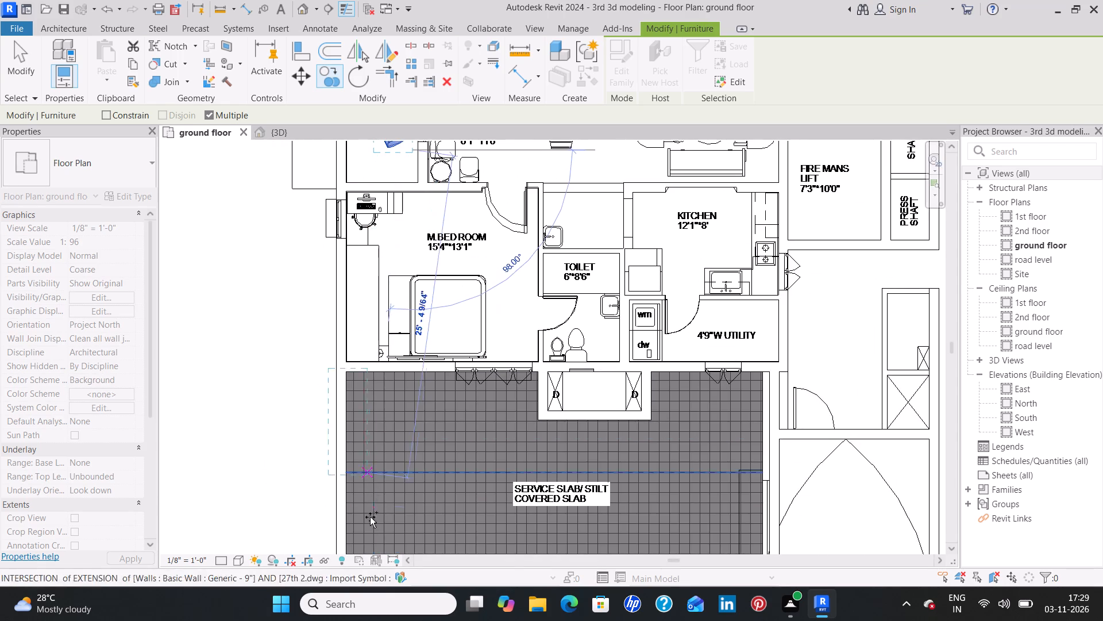
middle_drag(370, 527, 426, 233)
middle_drag(429, 526, 464, 281)
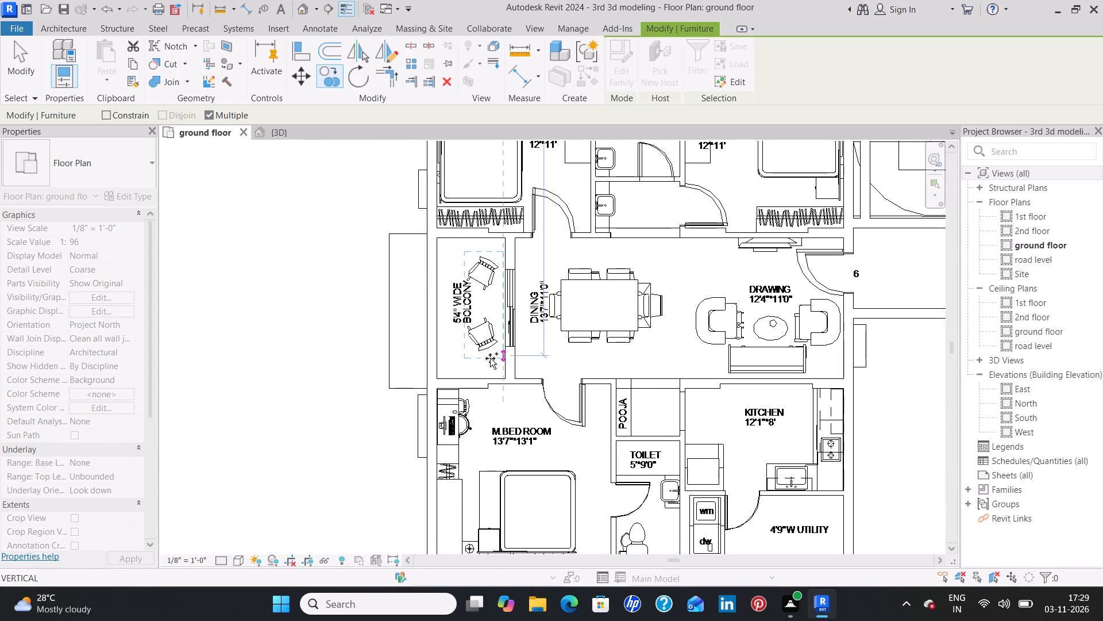
scroll(487, 359, up, 3)
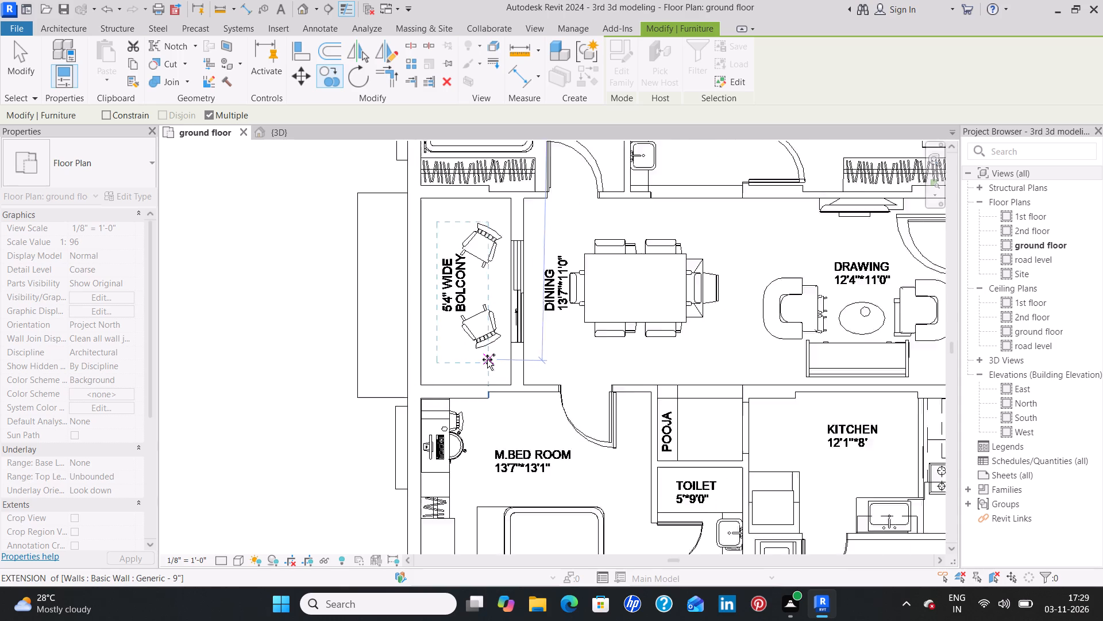
scroll(487, 359, up, 2)
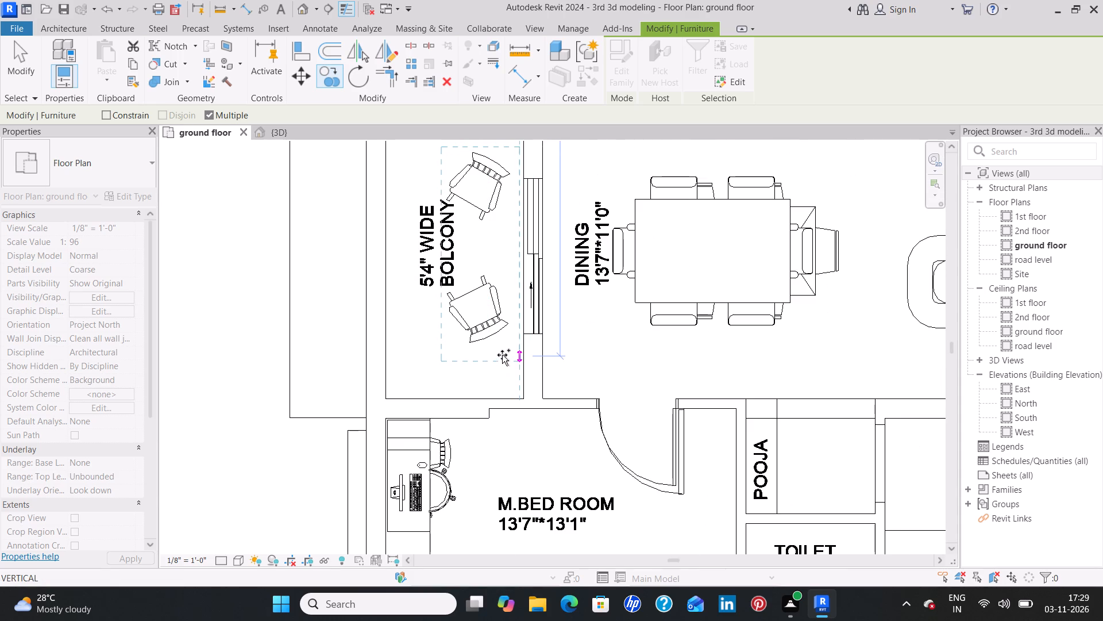
click(502, 355)
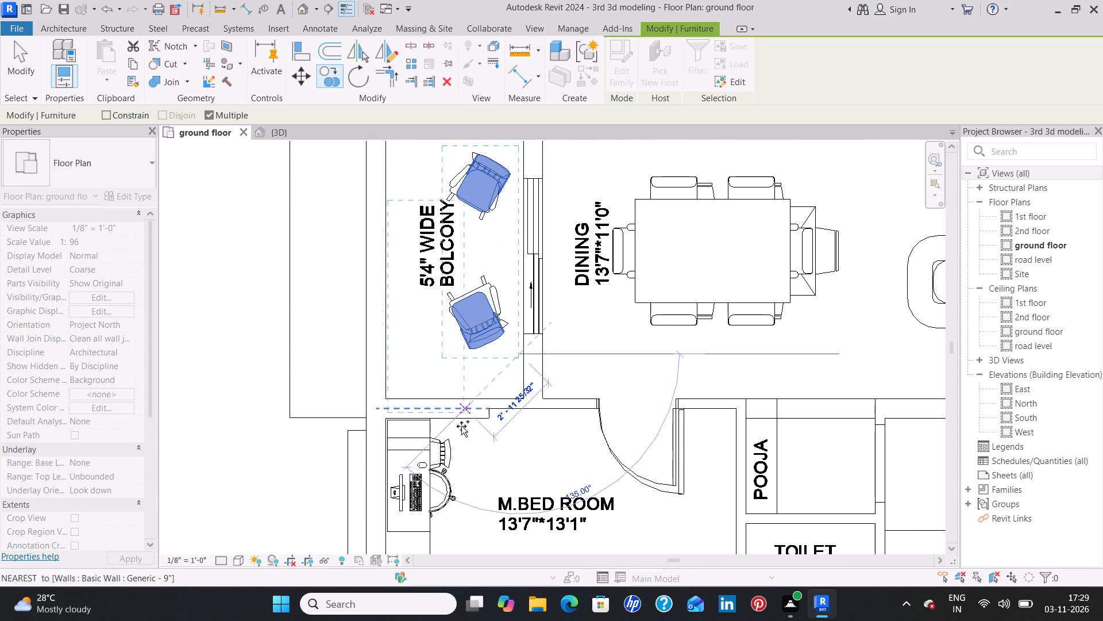
Place another copy of the two chairs over the seat outlines in the 5'0" wide balcony on the same side of the building.
scroll(449, 452, down, 3)
middle_drag(478, 474, 485, 321)
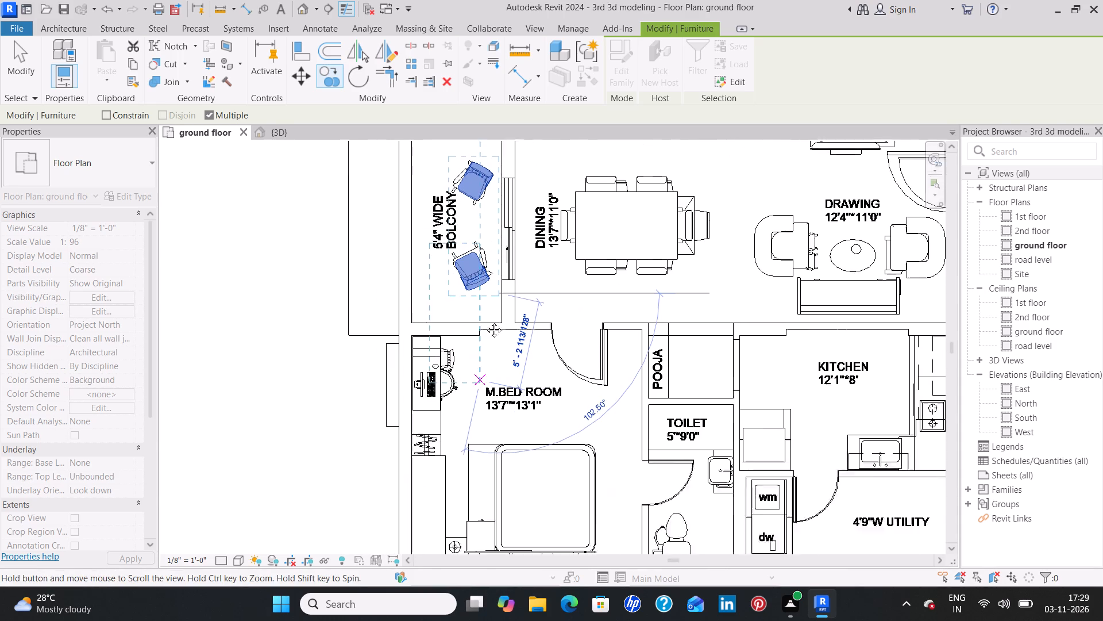
middle_drag(485, 321, 496, 246)
middle_drag(502, 471, 518, 244)
middle_drag(511, 533, 520, 454)
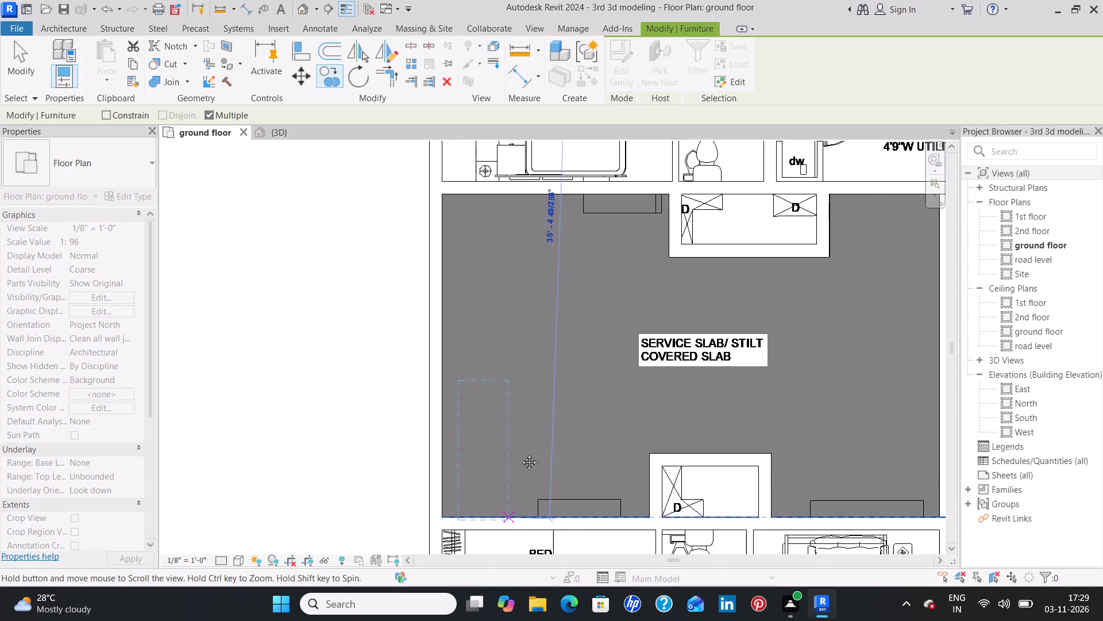
middle_drag(520, 454, 549, 272)
middle_drag(557, 503, 557, 306)
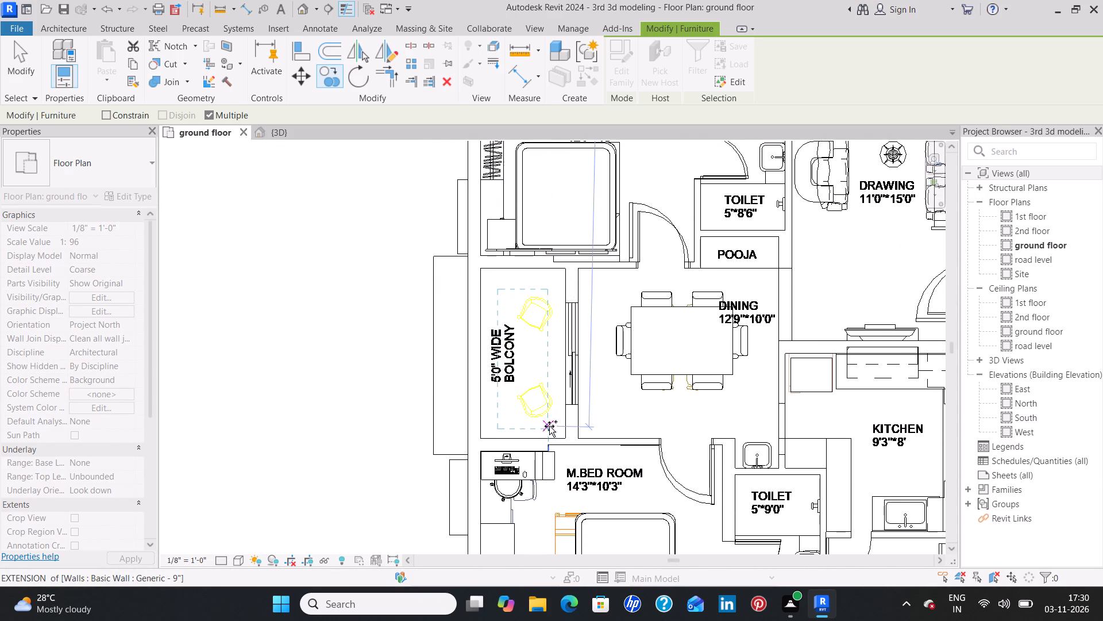
scroll(550, 426, up, 6)
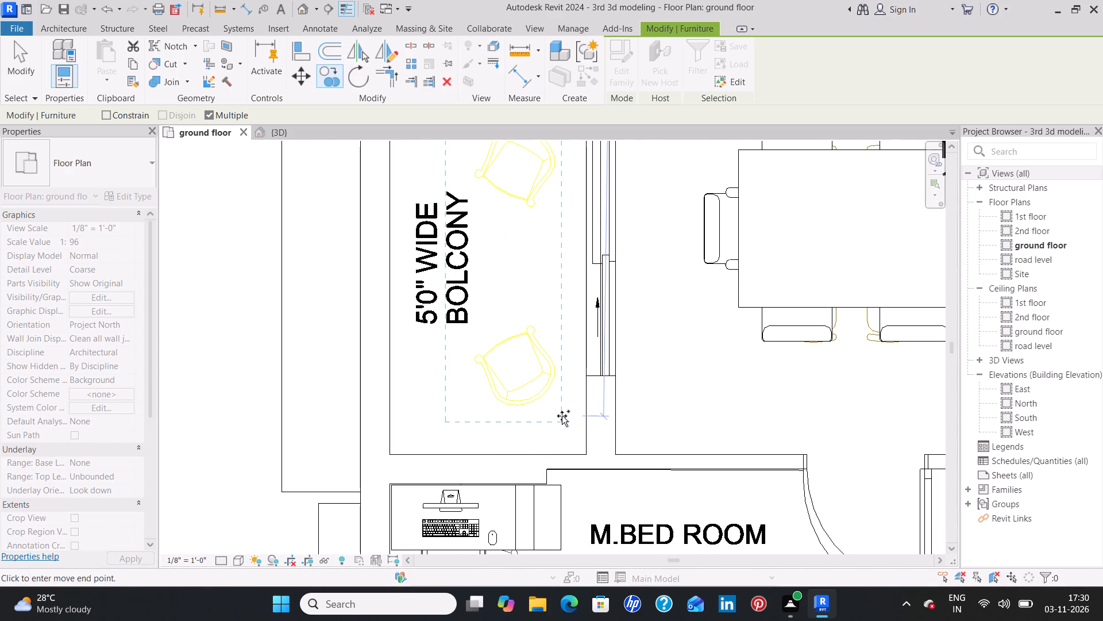
click(562, 416)
Place another copy of the two chairs in unit 4's 5'4" wide balcony, near the drawn seat outlines.
scroll(553, 424, down, 5)
middle_drag(546, 476, 568, 285)
middle_drag(548, 464, 558, 236)
middle_drag(533, 492, 559, 256)
middle_drag(557, 500, 561, 442)
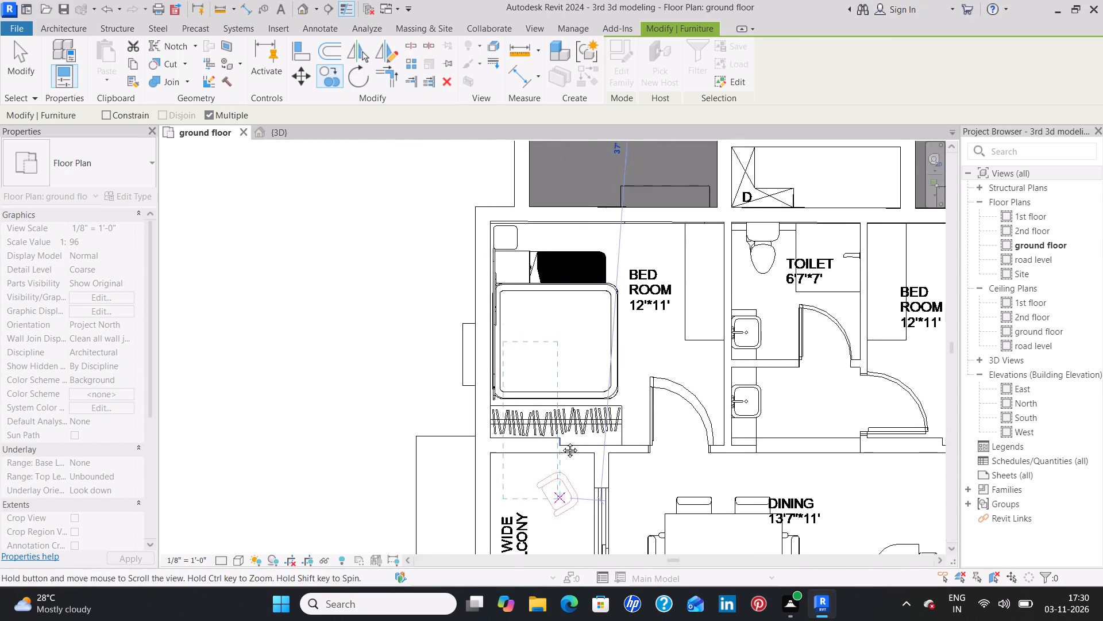
middle_drag(561, 442, 575, 330)
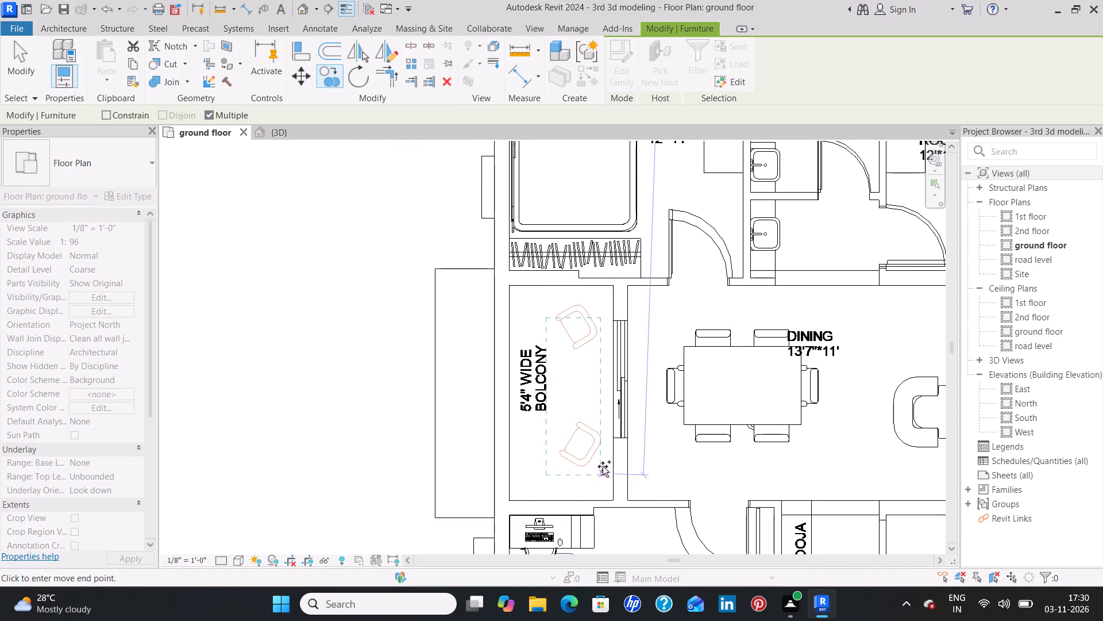
click(603, 464)
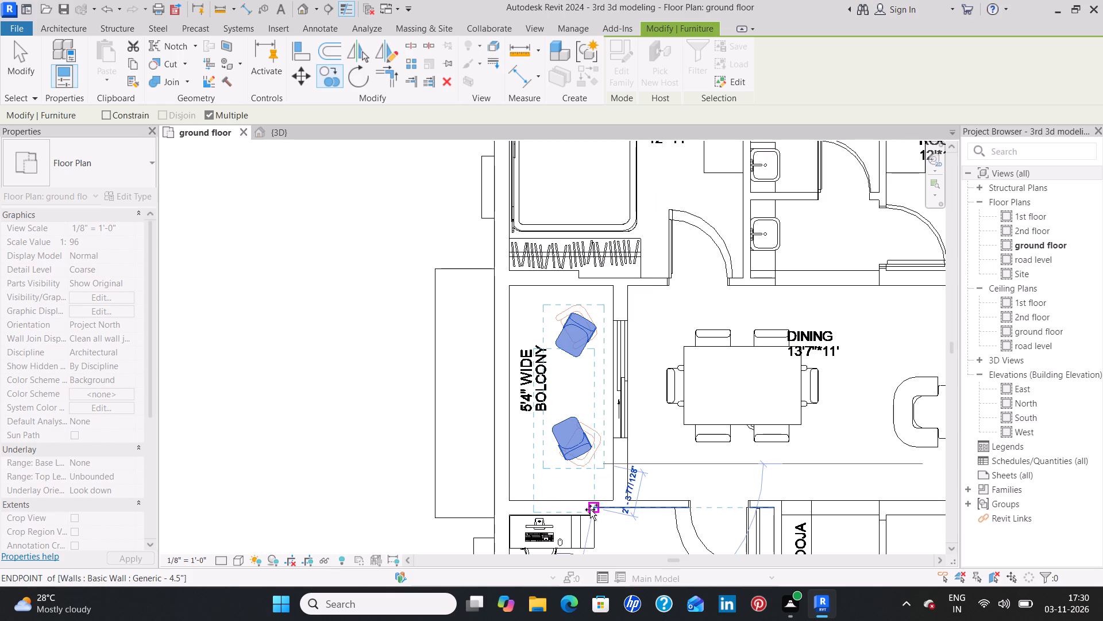
Place another copy of the two chairs over the seat outlines in unit 3's 5'6" wide balcony.
middle_drag(591, 505, 597, 311)
scroll(591, 486, down, 1)
middle_drag(586, 508, 592, 308)
middle_drag(578, 530, 576, 517)
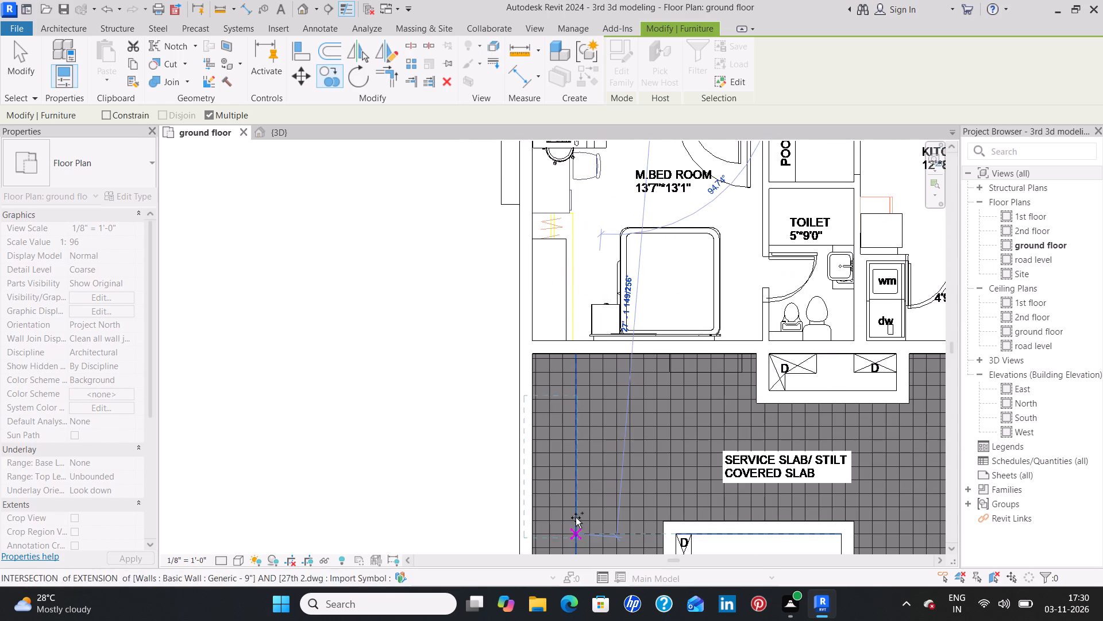
middle_drag(576, 517, 568, 350)
middle_drag(569, 459, 590, 250)
middle_drag(584, 465, 584, 315)
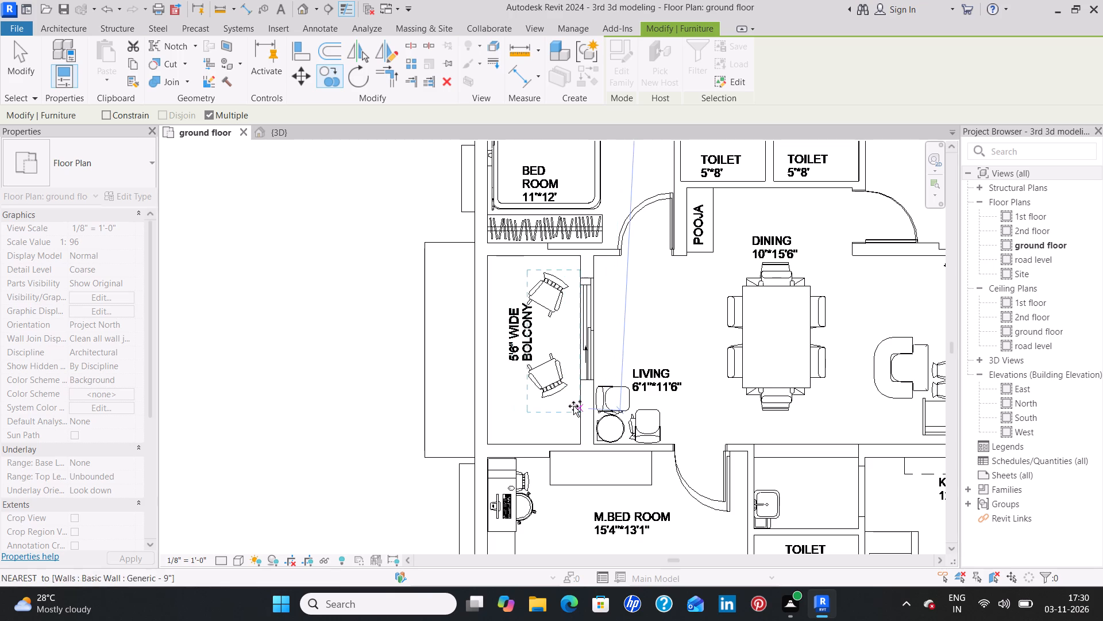
click(573, 408)
Place a final copy of the two chairs in unit 2's 5'6" wide balcony across the corridor and end the copying.
middle_drag(566, 450, 573, 305)
scroll(556, 438, down, 4)
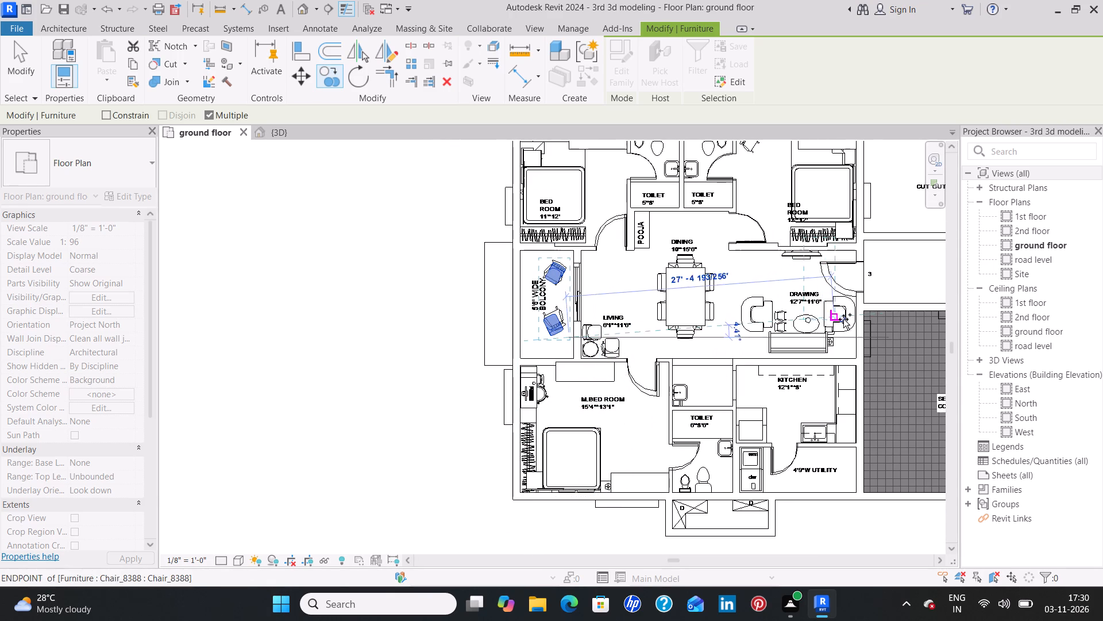
middle_drag(842, 323, 433, 400)
middle_drag(398, 402, 375, 404)
middle_drag(739, 434, 660, 434)
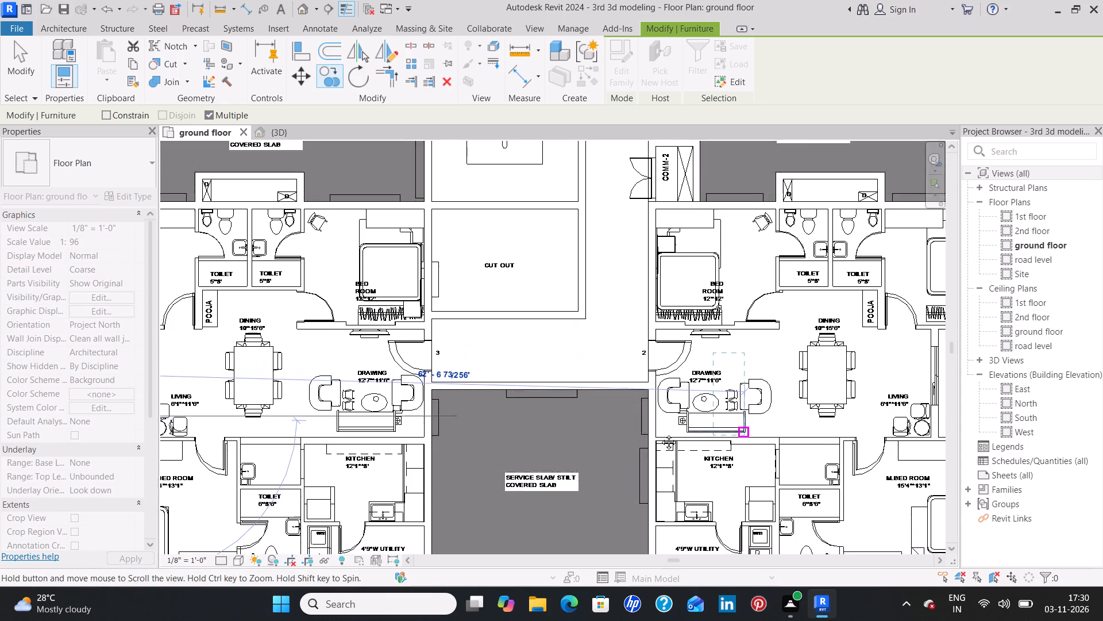
middle_drag(660, 434, 375, 390)
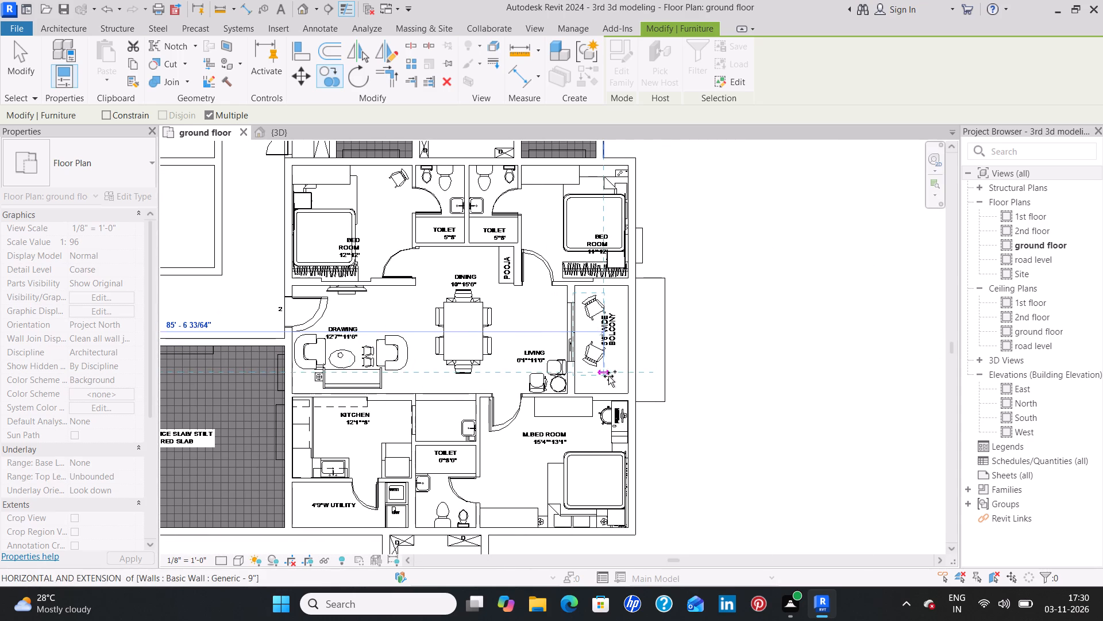
scroll(614, 376, up, 5)
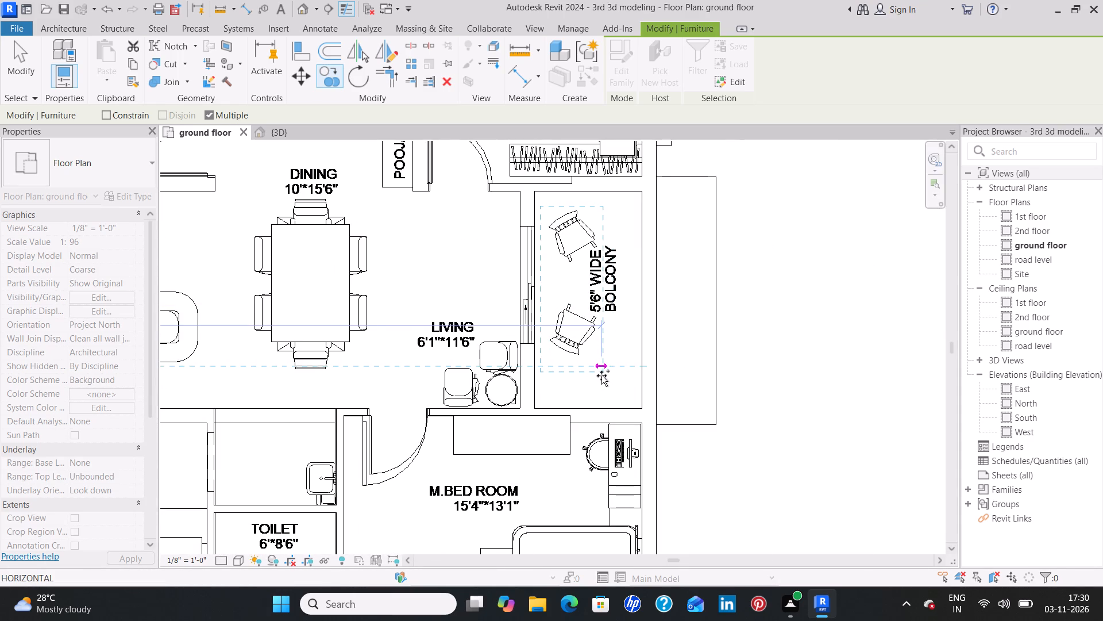
click(605, 363)
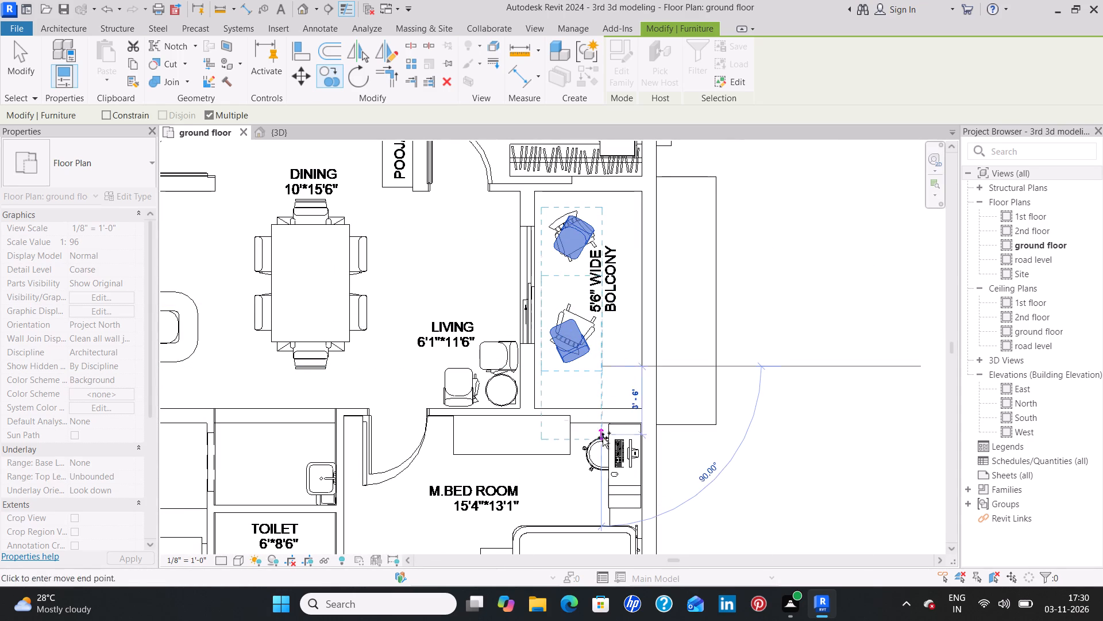
key(Escape)
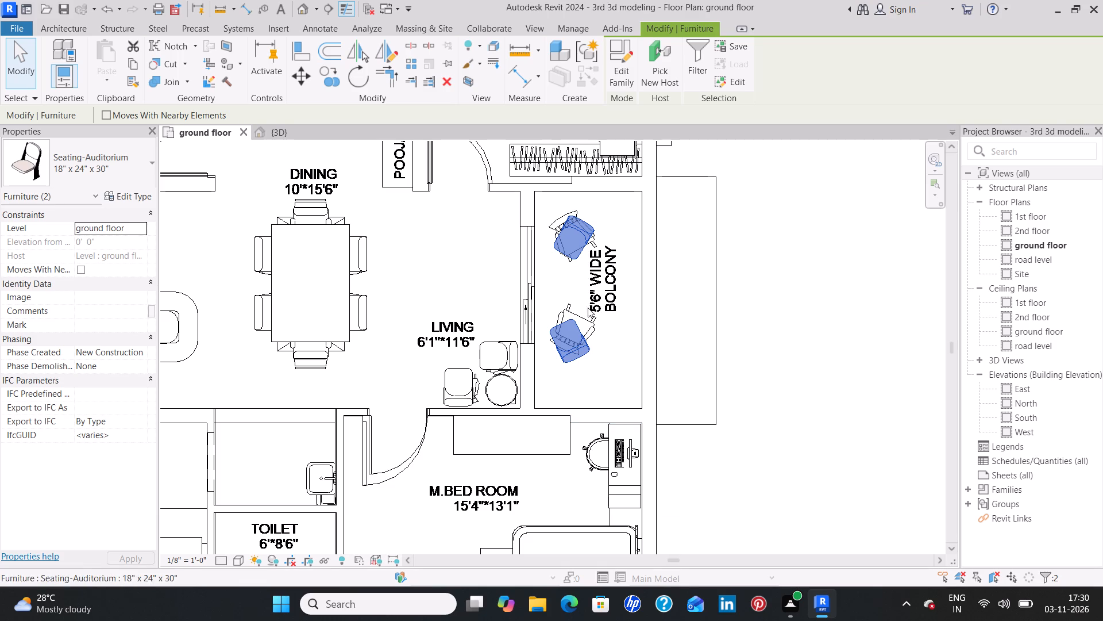
Mirror a copy of unit 2's two balcony chairs about a drawn, nearly vertical axis just beside them.
click(382, 51)
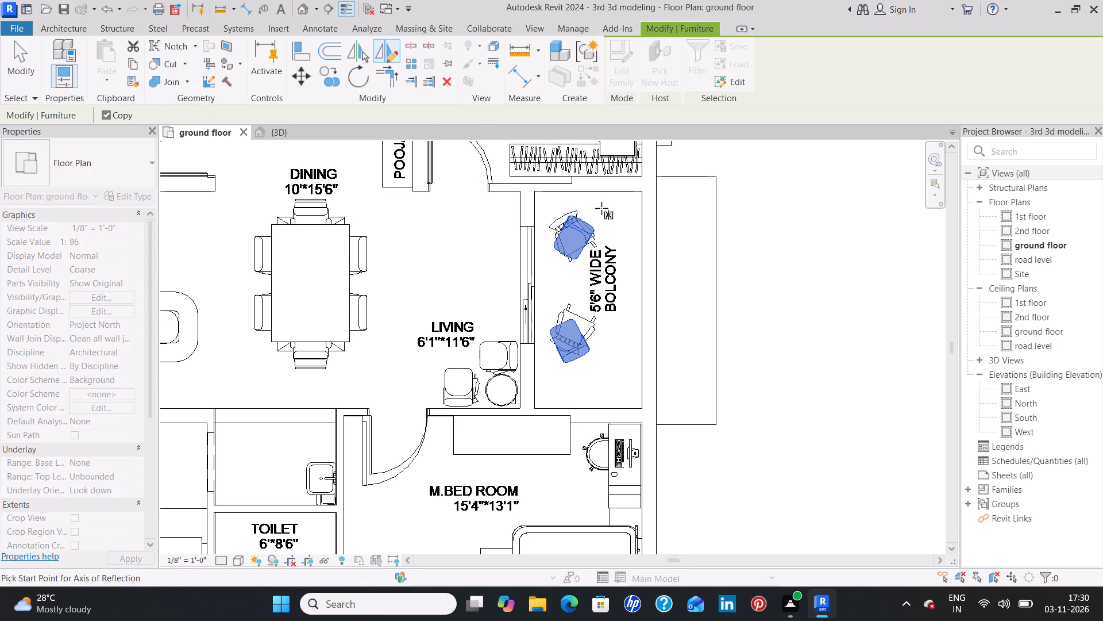
click(601, 208)
click(611, 378)
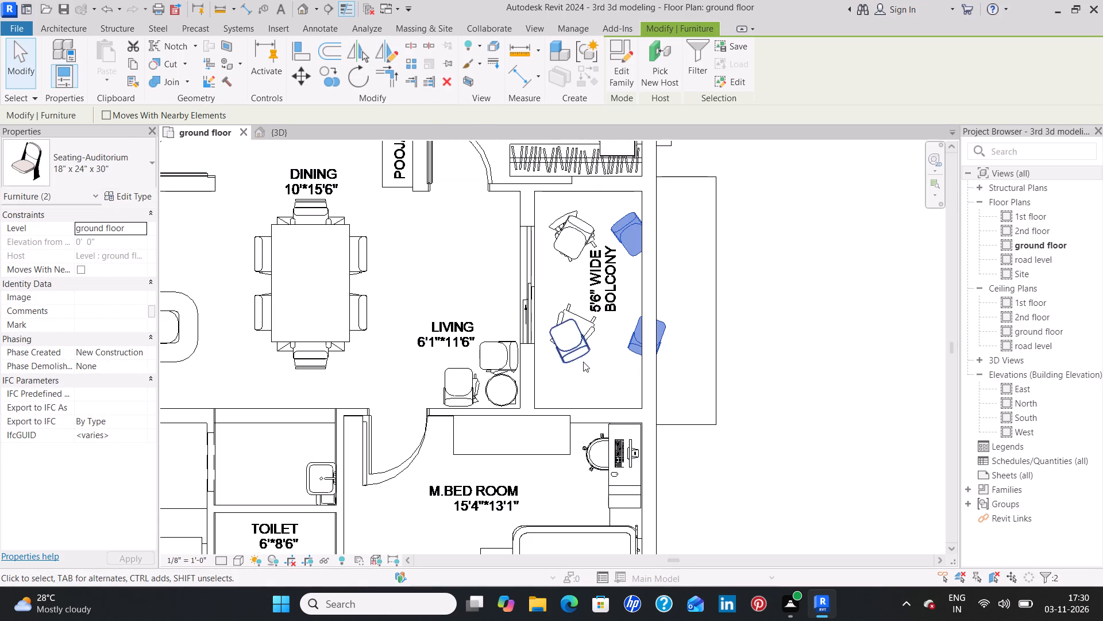
Delete the two original chairs in unit 2's 5'6" wide balcony, keeping the mirrored pair.
key(Escape)
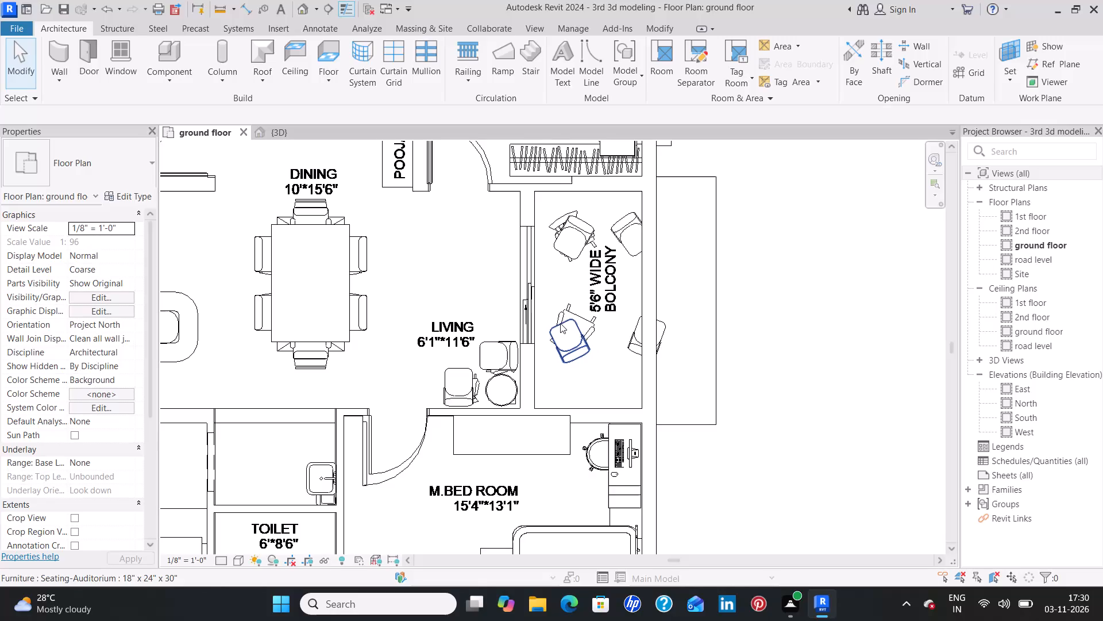
click(563, 321)
key(Delete)
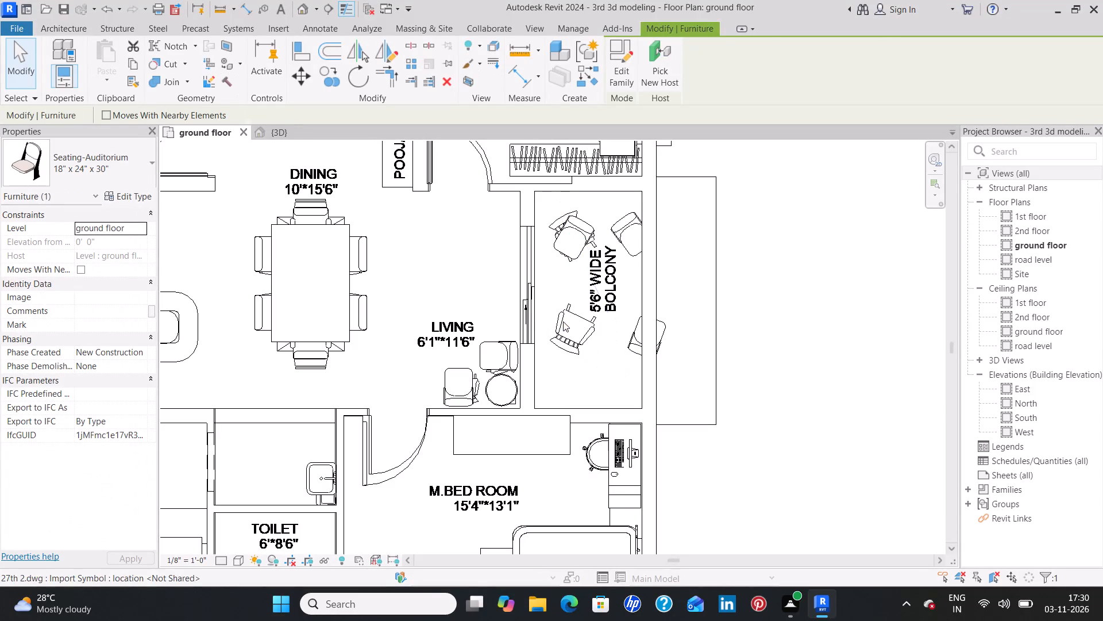
click(575, 258)
key(Delete)
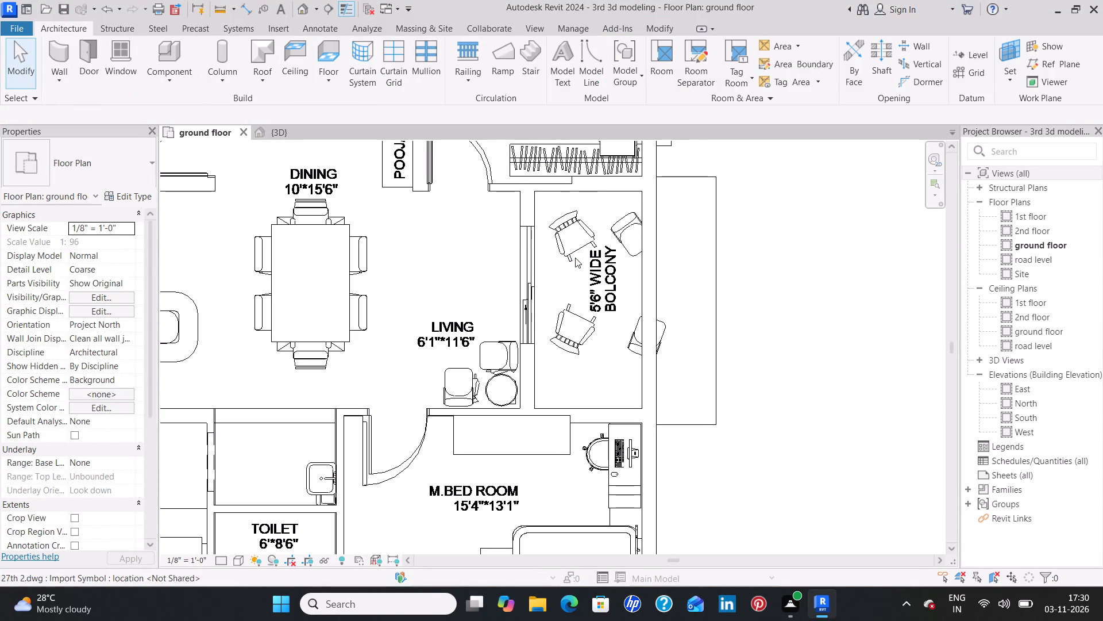
Shift the two mirrored chairs together across unit 2's balcony towards the living room, onto the drawn seat outlines.
click(634, 255)
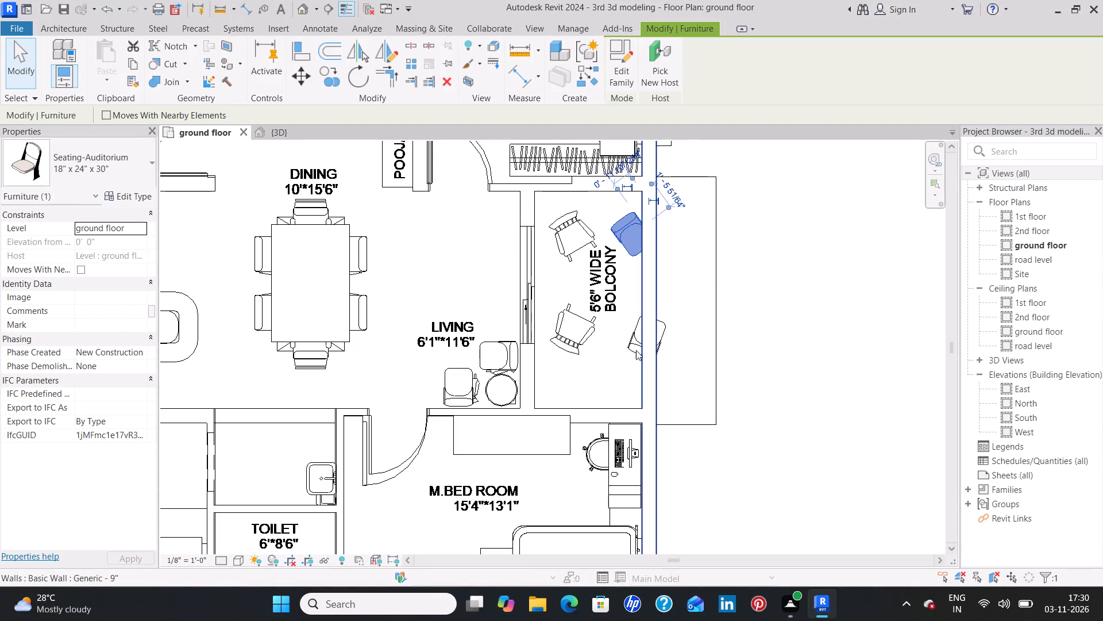
ctrl+click(629, 346)
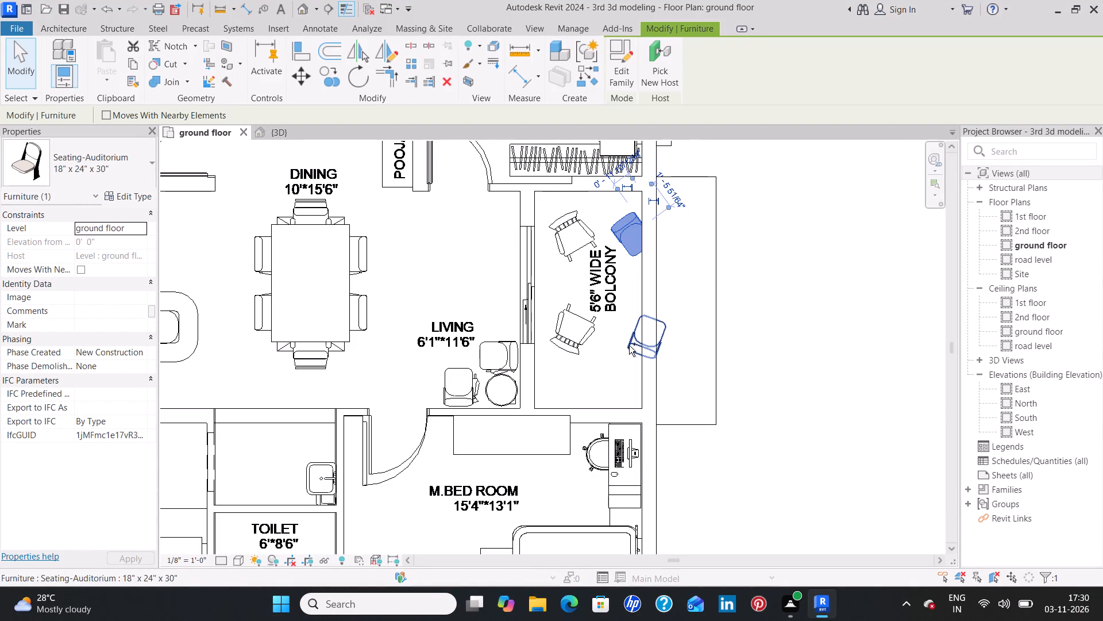
key(Left)
key(Left)
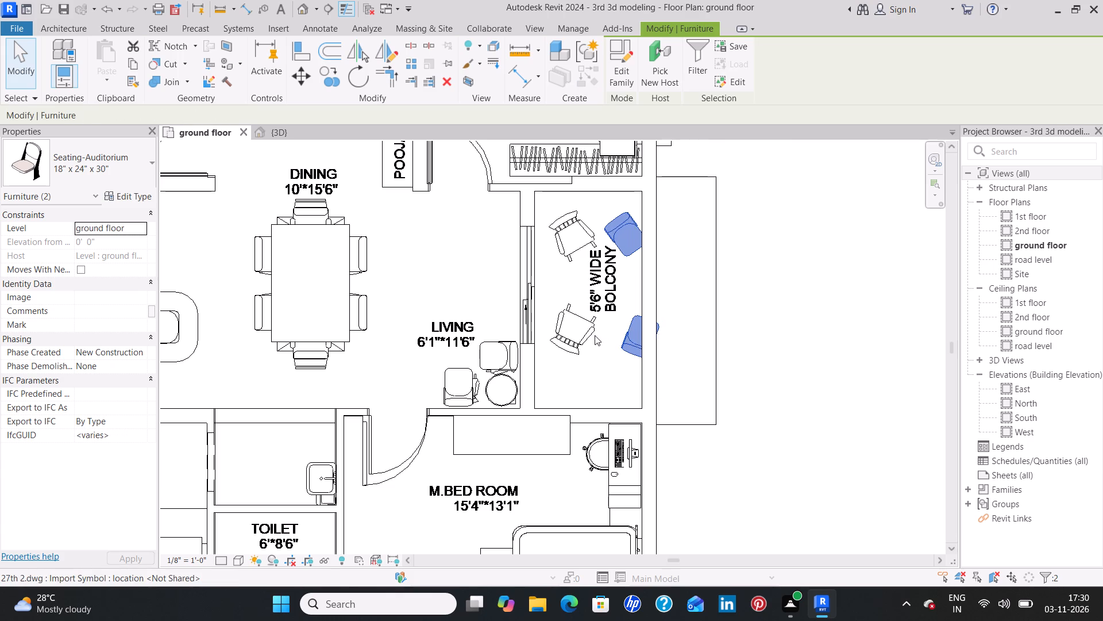
key(Left)
key(Left)
key(Left)
key(Left)
key(Left)
key(Left)
key(Left)
key(Left)
key(Left)
key(Left)
key(Left)
key(Left)
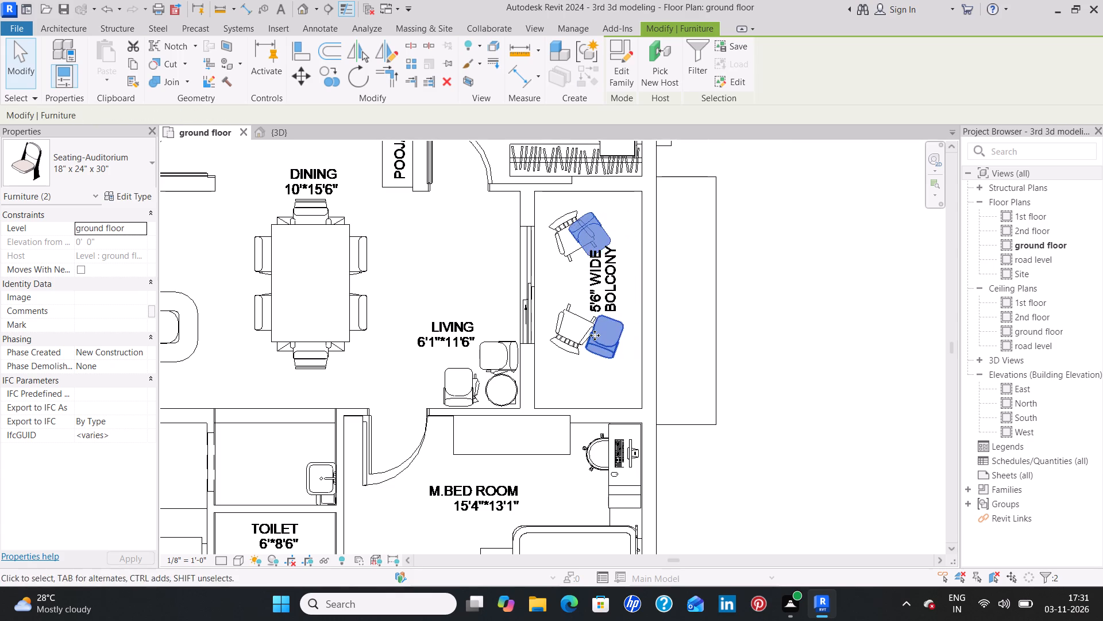
key(Left)
key(Left)
key(Left)
key(Left)
key(Left)
key(Left)
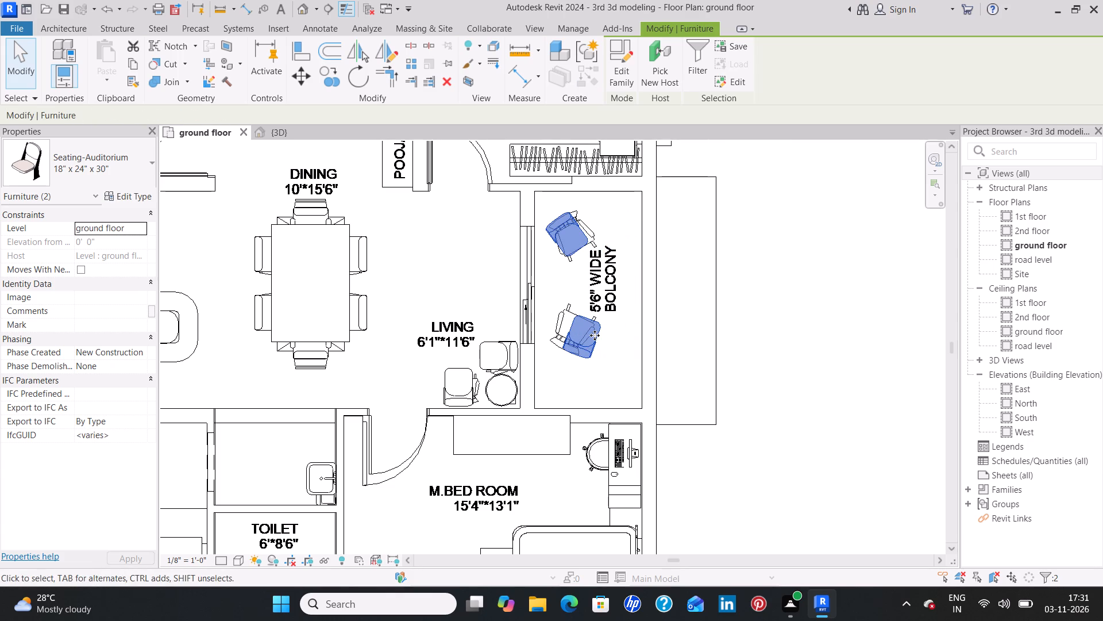
click(568, 245)
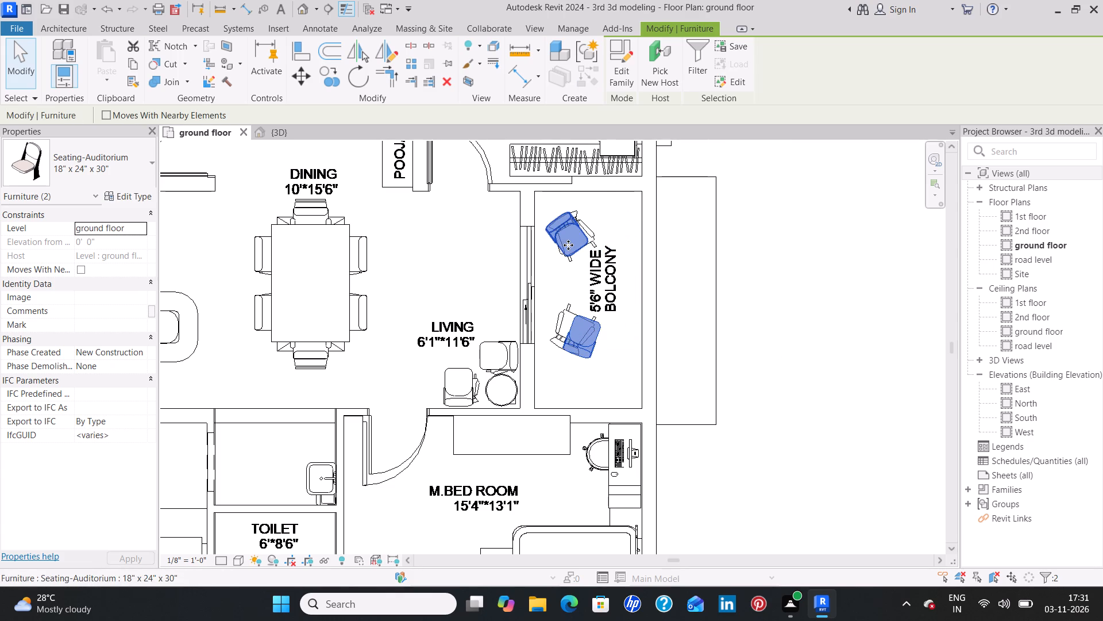
key(Escape)
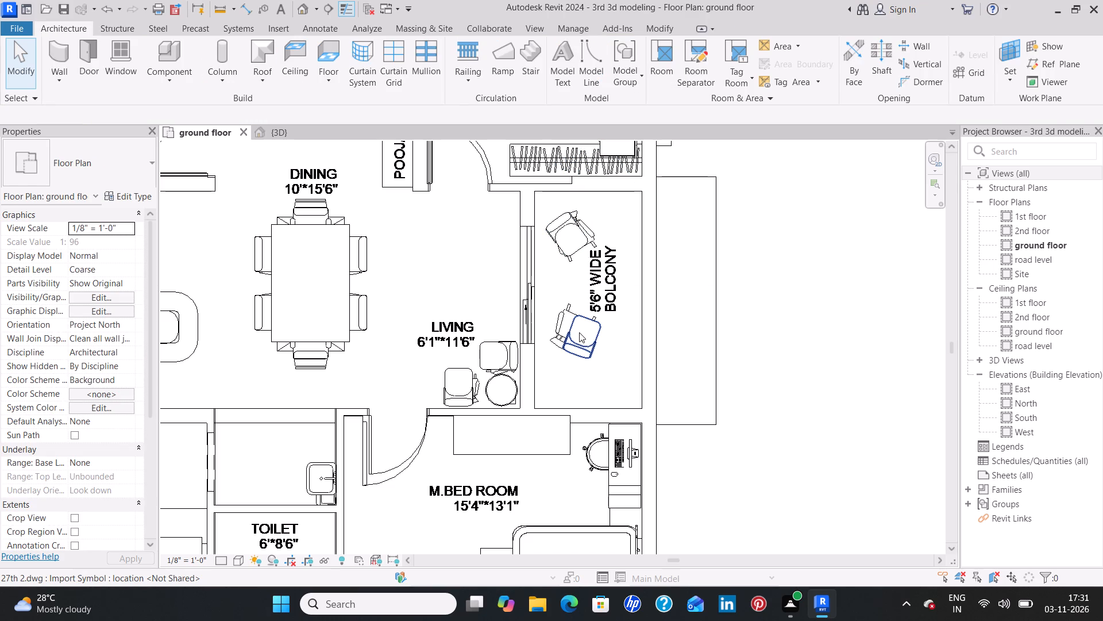
Nudge the balcony chair nearer the master bedroom towards the living room and slightly upward in plan to sit over its drawn outline.
click(579, 333)
scroll(562, 339, up, 7)
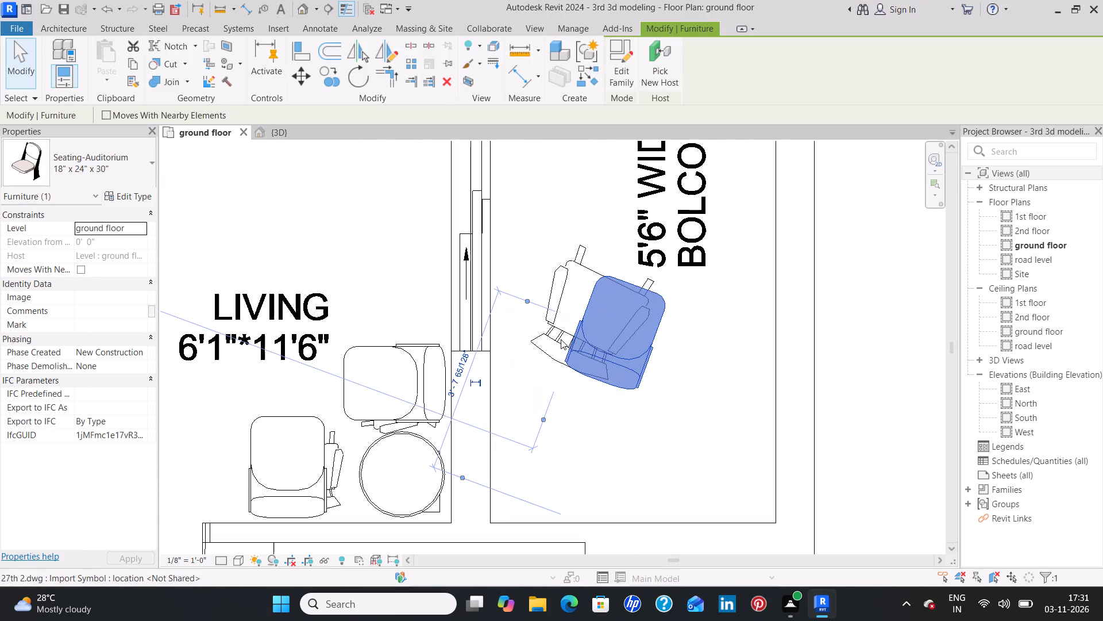
key(Left)
key(Left)
key(Left)
key(Left)
key(Left)
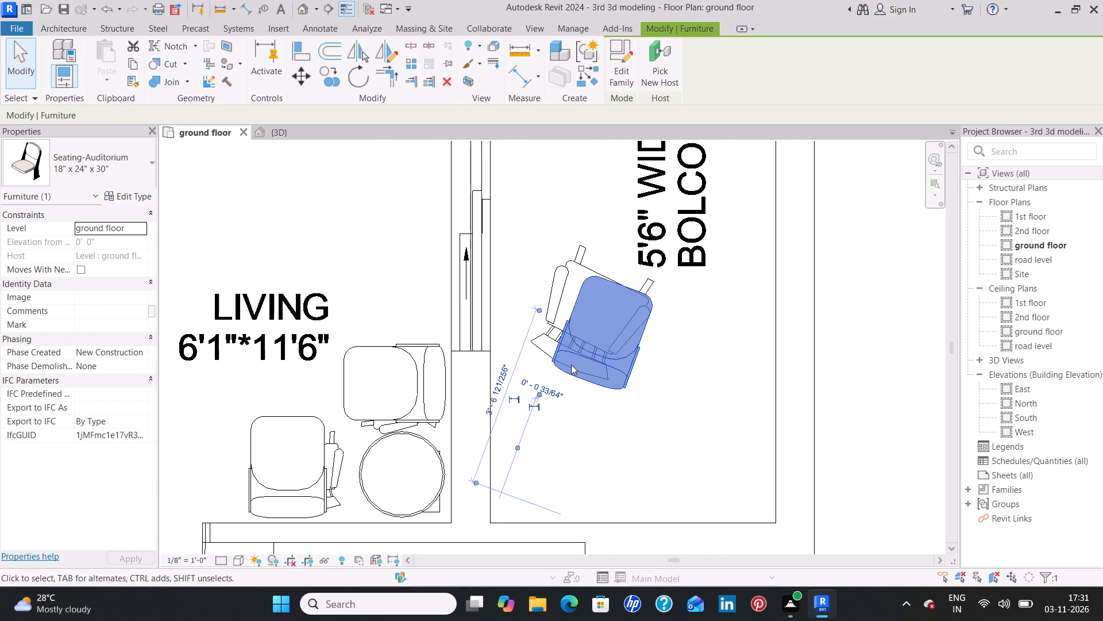
key(Left)
key(Left)
key(Left)
key(Up)
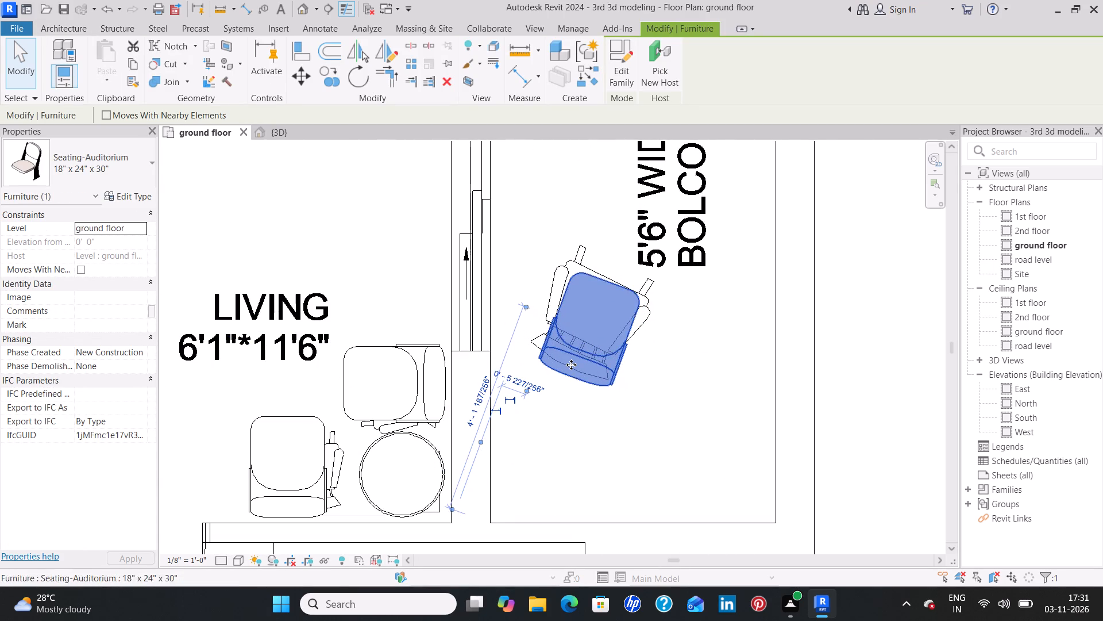
key(Up)
key(Left)
key(Left)
key(Up)
key(Up)
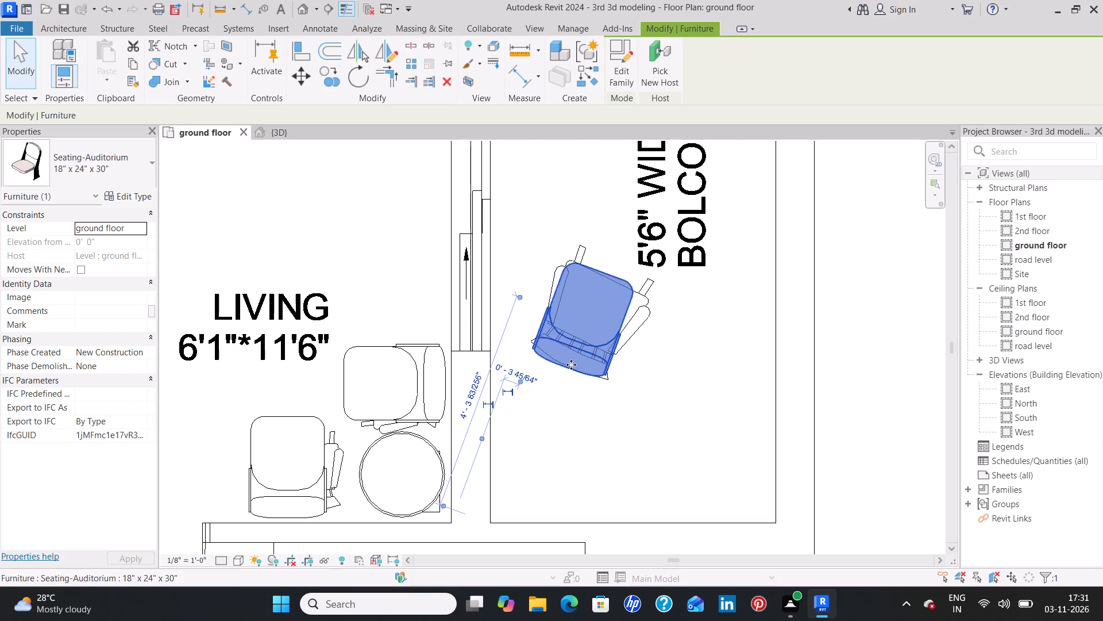
key(Right)
key(Right)
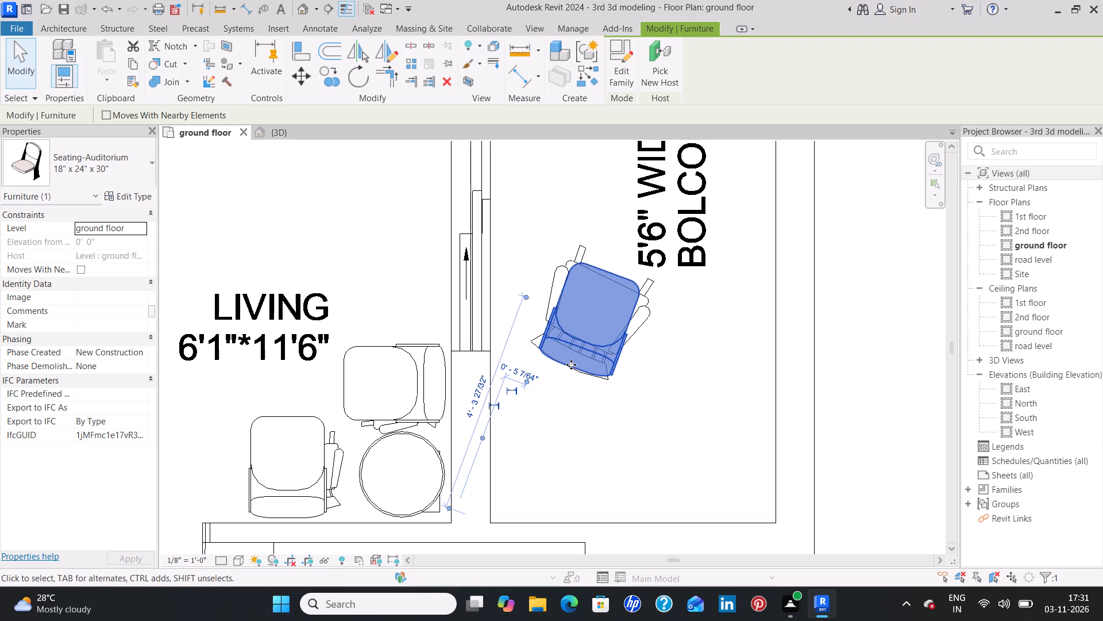
Nudge the other balcony chair, nearer the 11'*12' bedroom, slightly away from the living room to centre it on its outline.
scroll(619, 275, down, 4)
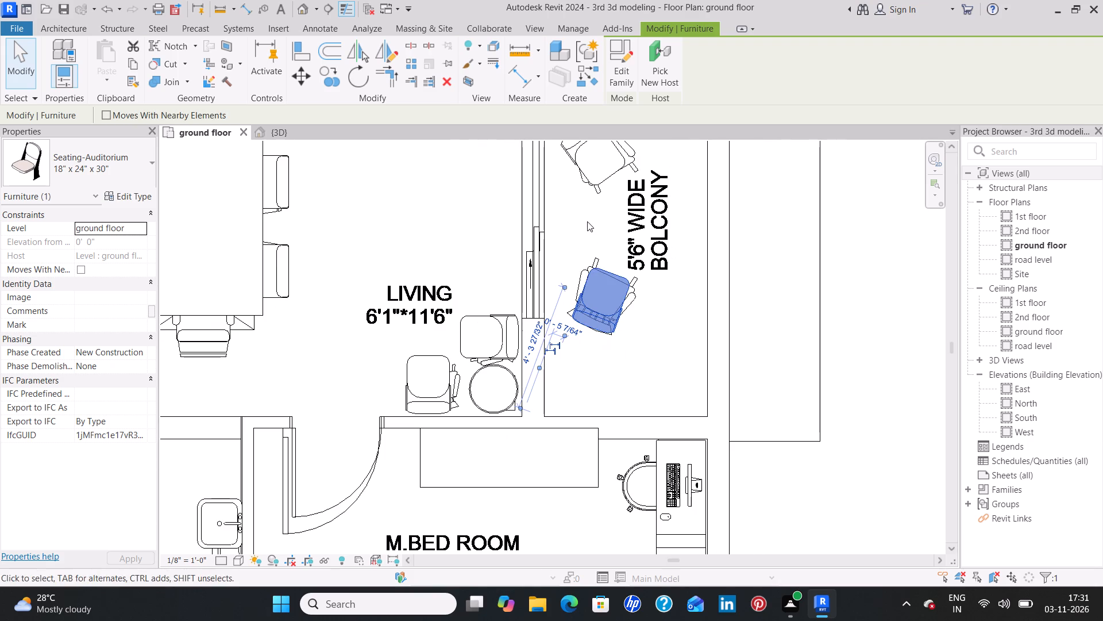
middle_drag(587, 221, 587, 398)
click(598, 338)
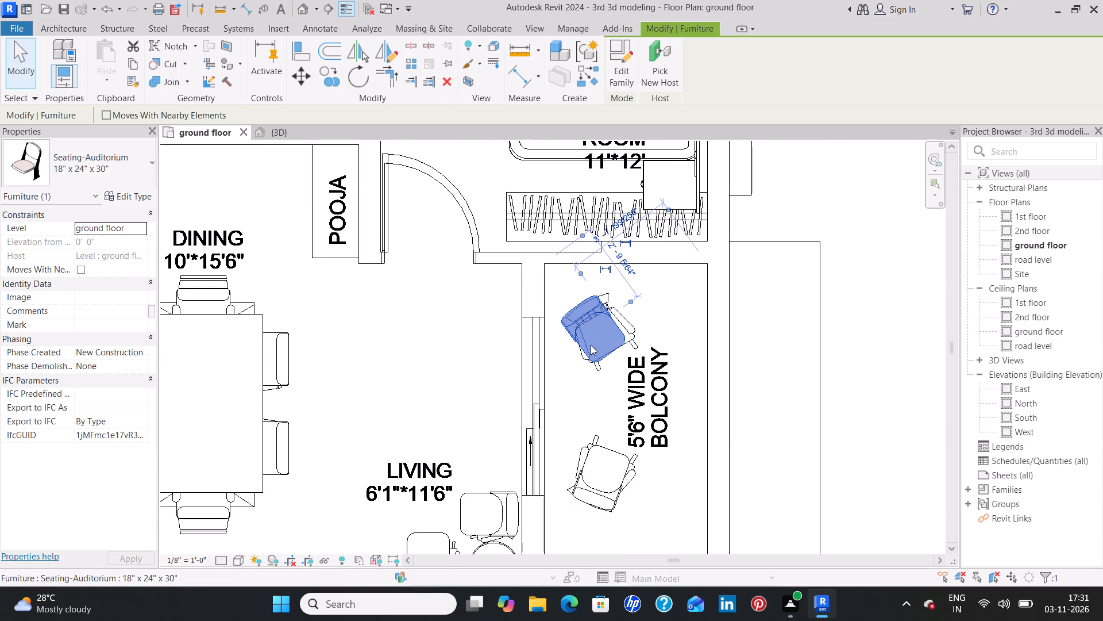
key(Right)
key(Right)
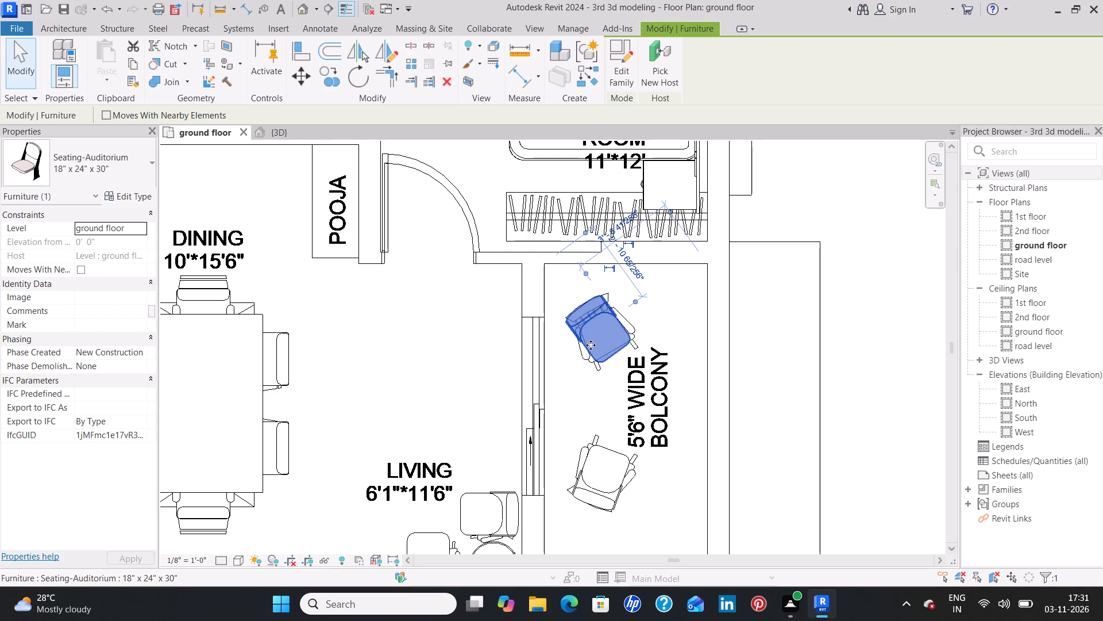
click(673, 305)
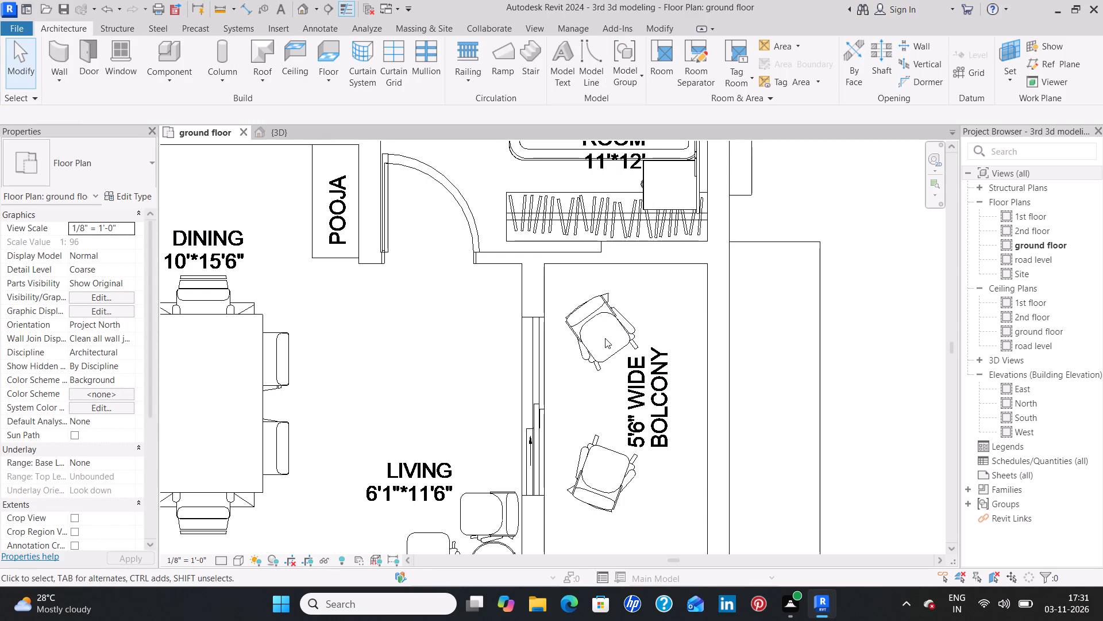
Copy the two aligned chairs with multiple copies enabled and place the first copy over the outlines in unit 1's 5'4" wide balcony.
click(595, 358)
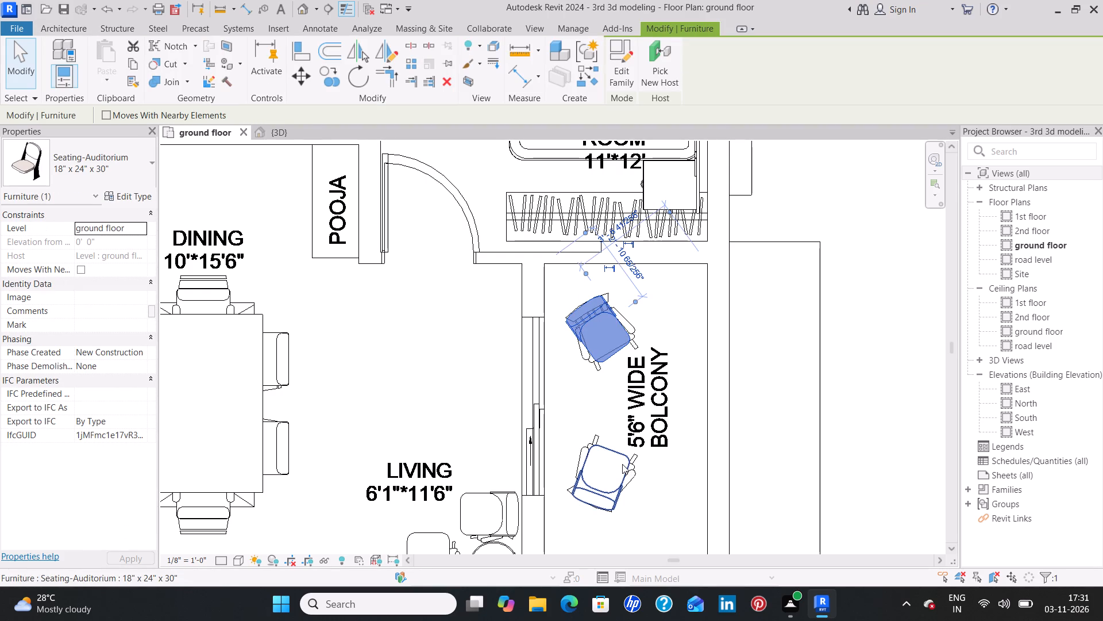
ctrl+click(610, 451)
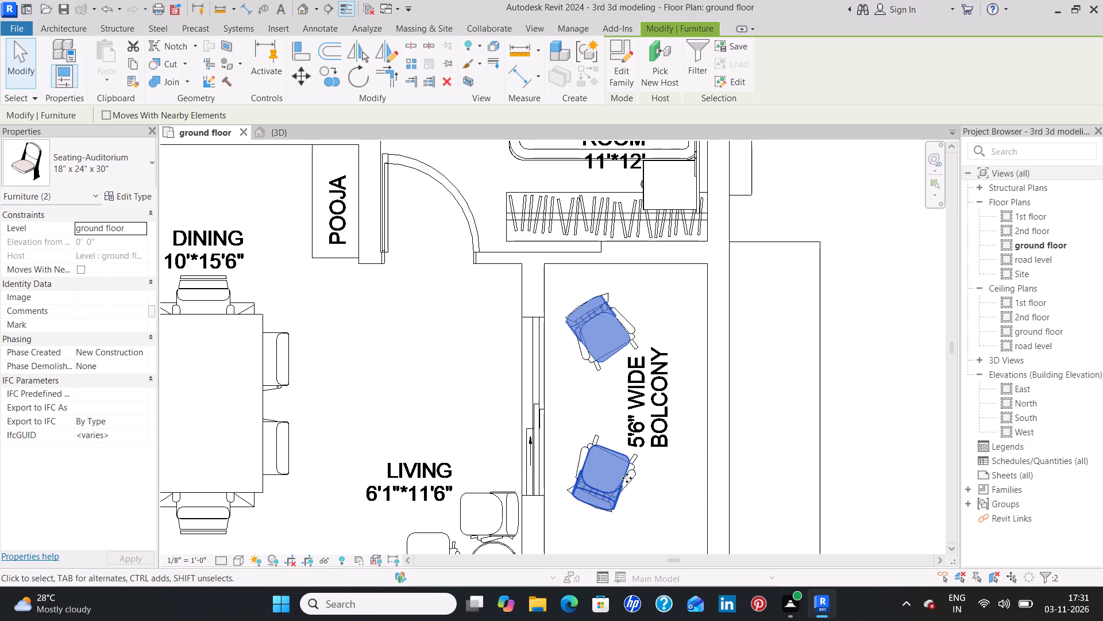
text(co)
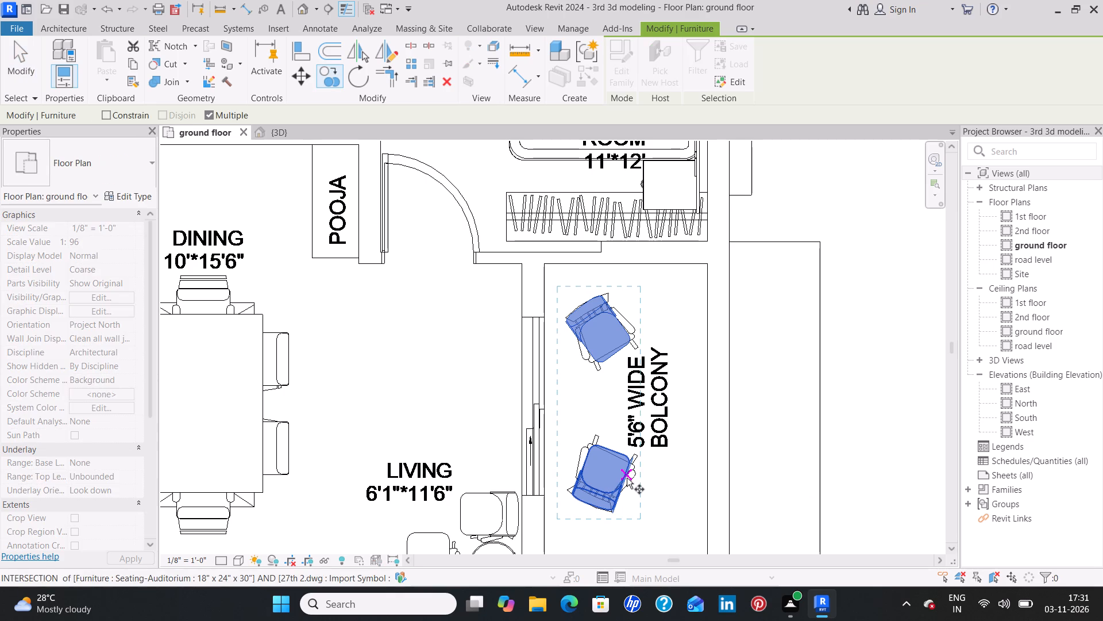
click(558, 516)
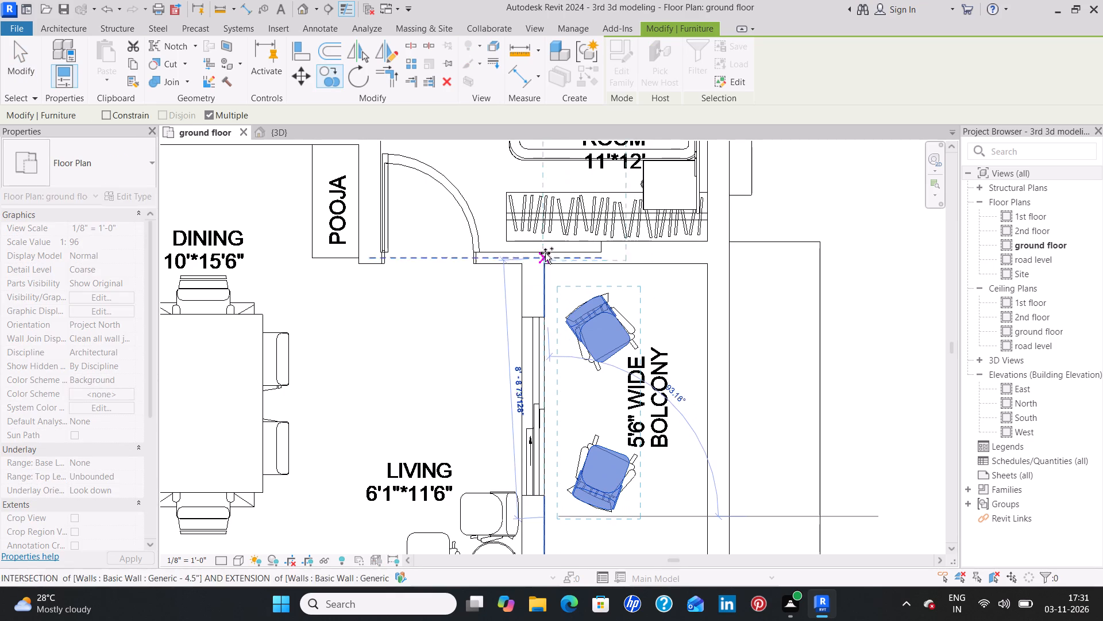
middle_drag(552, 239, 573, 419)
scroll(579, 405, down, 8)
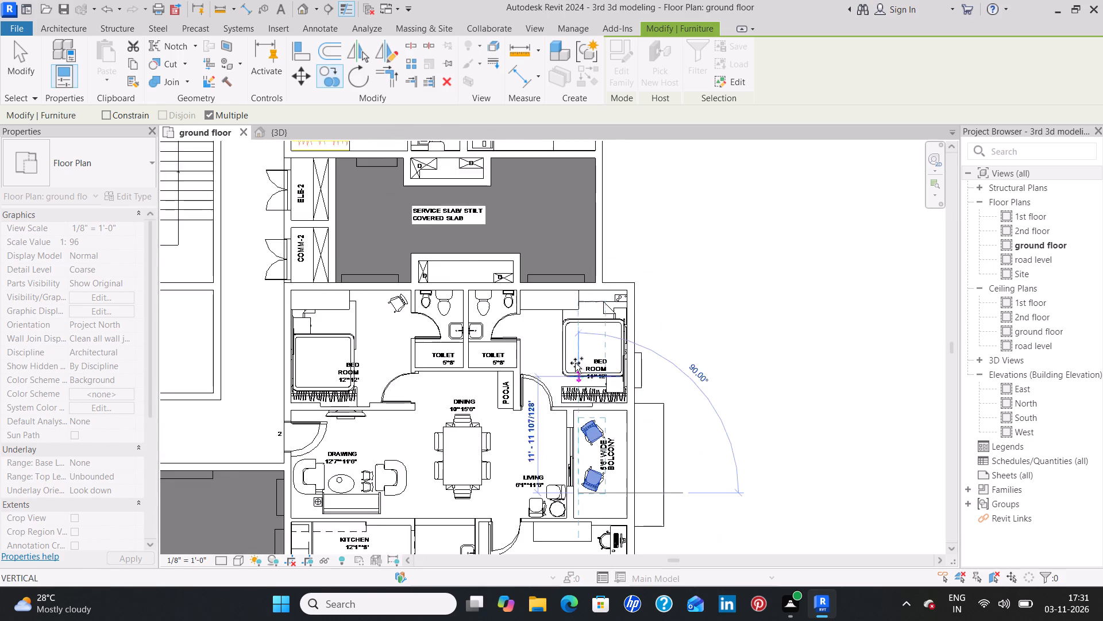
scroll(575, 356, down, 4)
middle_drag(566, 292, 583, 529)
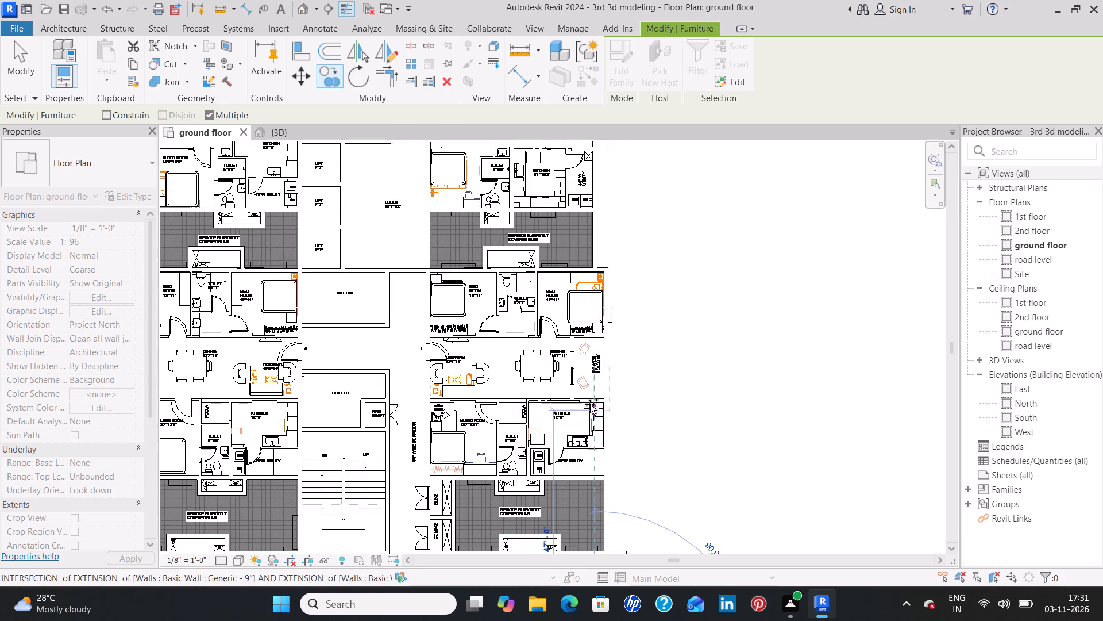
scroll(589, 398, up, 10)
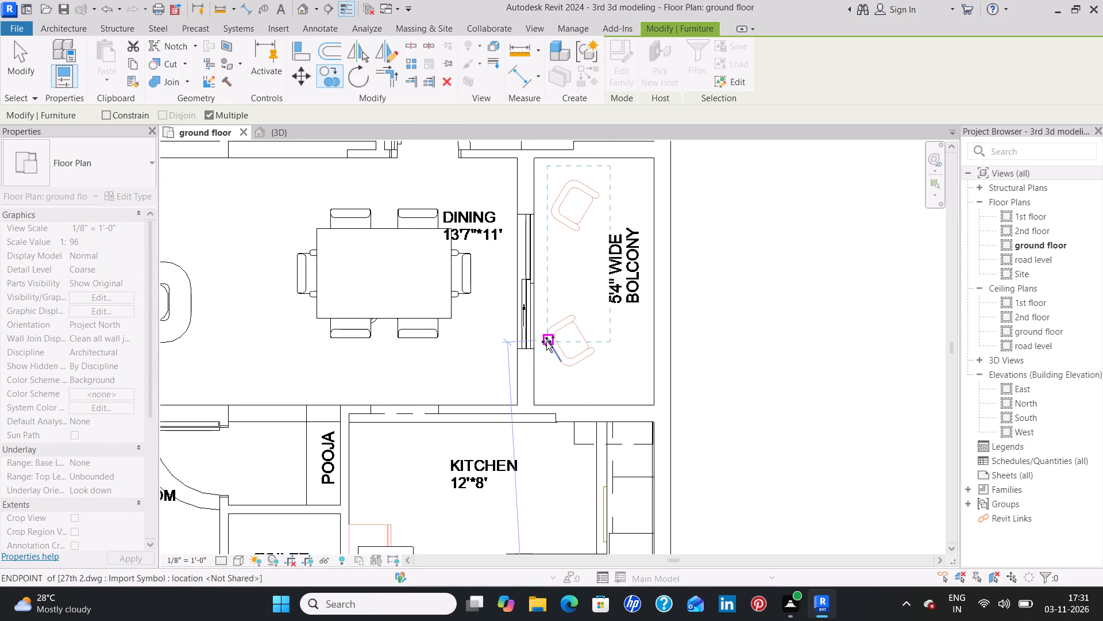
click(548, 366)
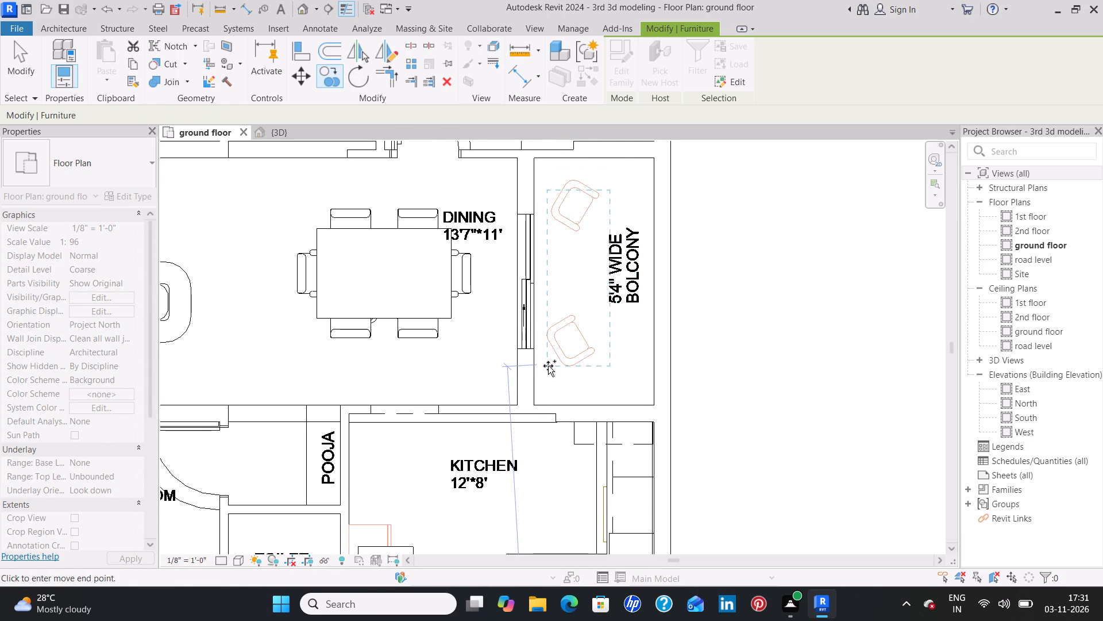
Place another copy of the two chairs near the seat outlines in the 5'0" wide balcony beside the 12'9"*10'0" dining room.
middle_drag(587, 300, 587, 436)
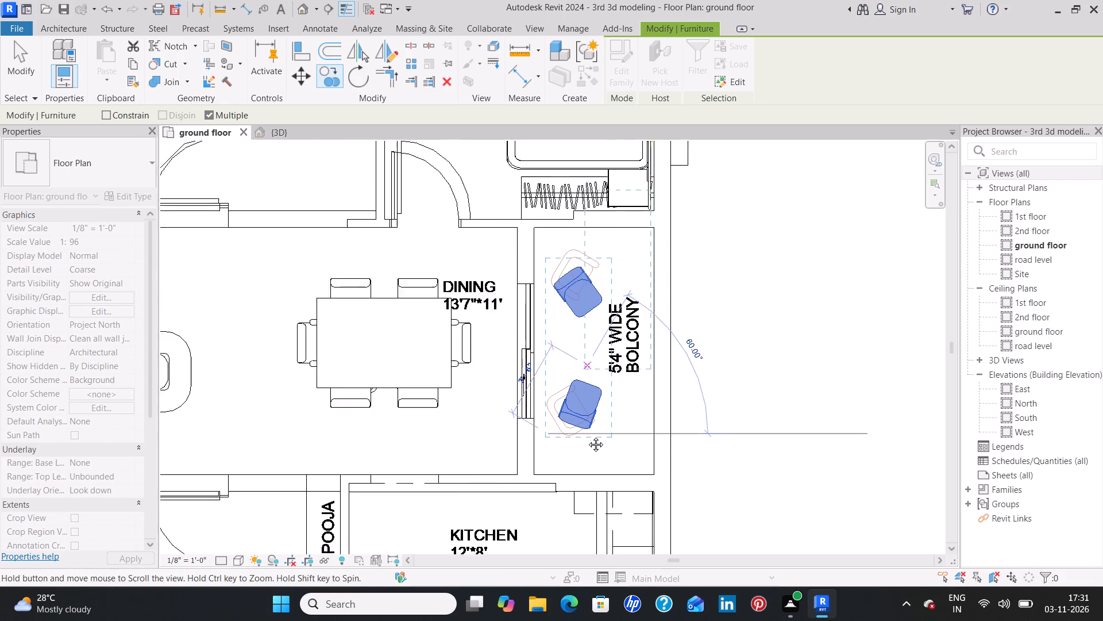
middle_drag(587, 436, 587, 601)
scroll(579, 565, down, 4)
scroll(556, 457, down, 5)
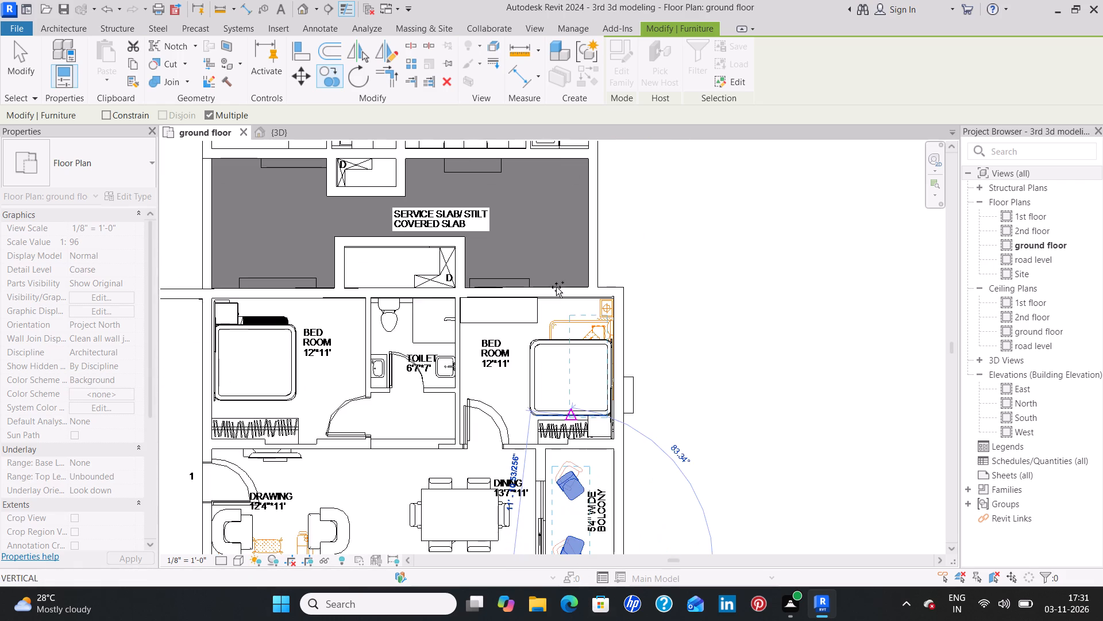
middle_drag(557, 283, 588, 567)
middle_drag(579, 355, 592, 471)
scroll(592, 467, up, 7)
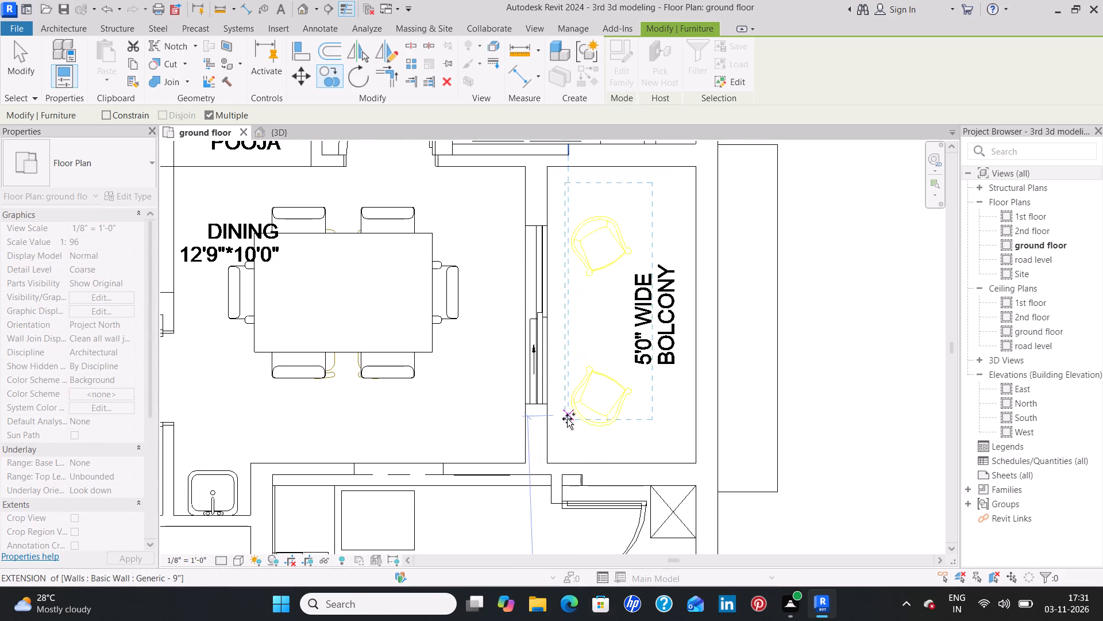
click(567, 434)
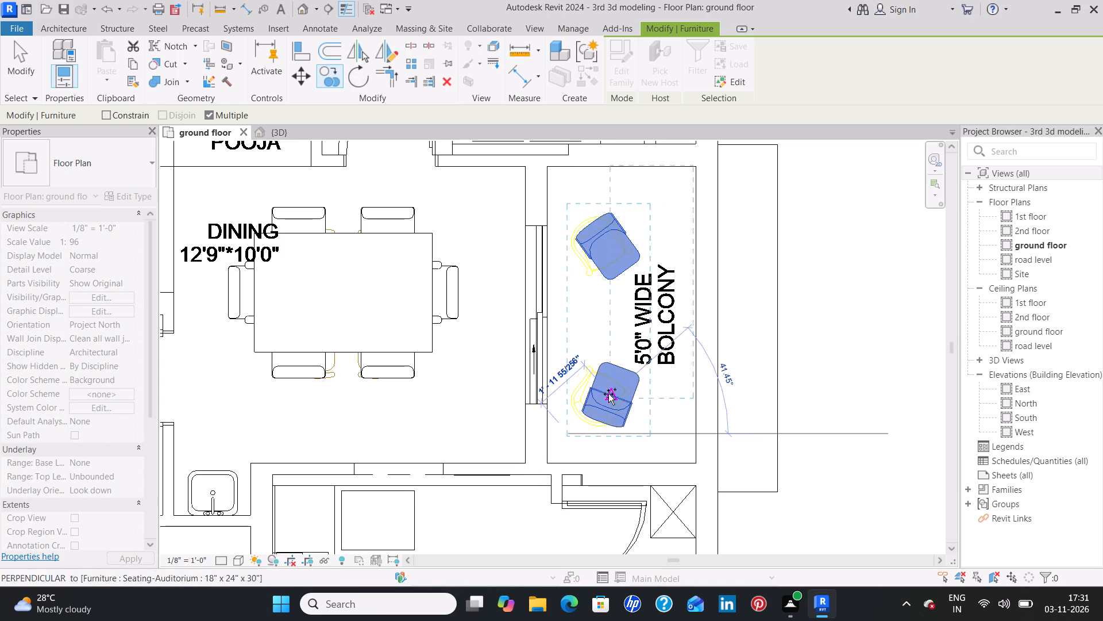
Place another copy of the two chairs over the seat outlines in unit 9's 5'4" wide balcony.
scroll(603, 389, down, 3)
middle_drag(609, 372, 627, 604)
scroll(624, 549, down, 1)
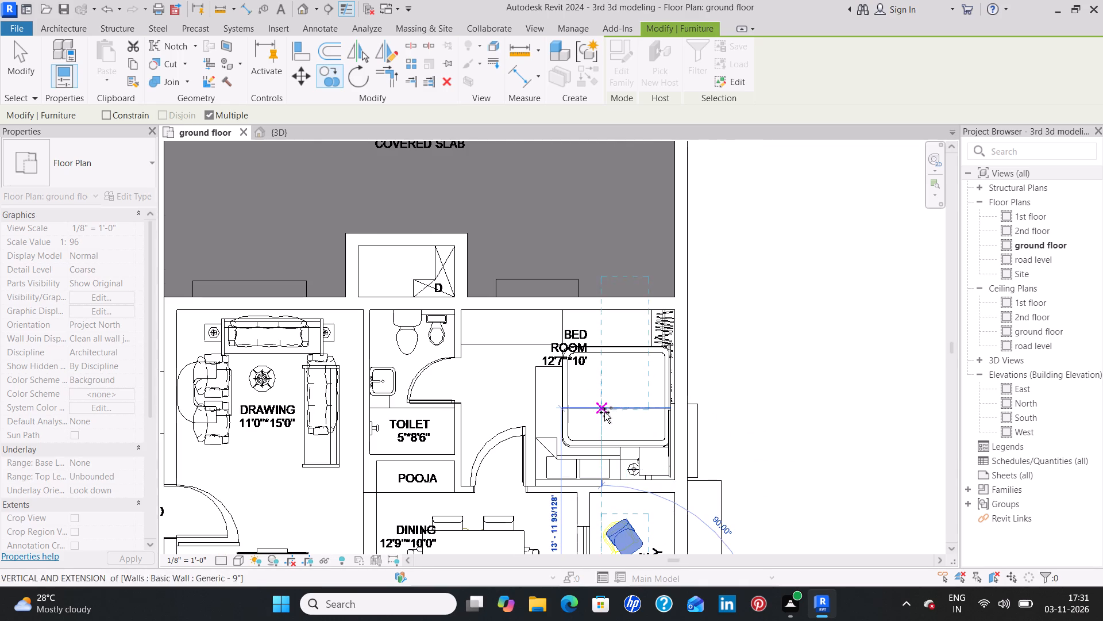
middle_drag(604, 412, 624, 620)
middle_drag(620, 393, 654, 620)
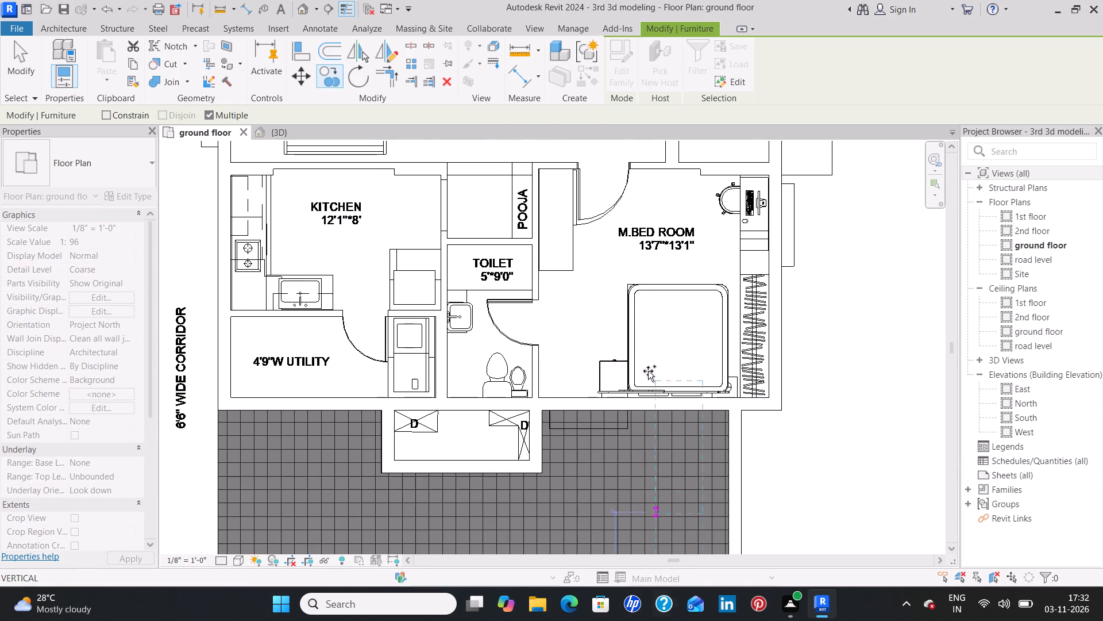
middle_drag(653, 311, 653, 550)
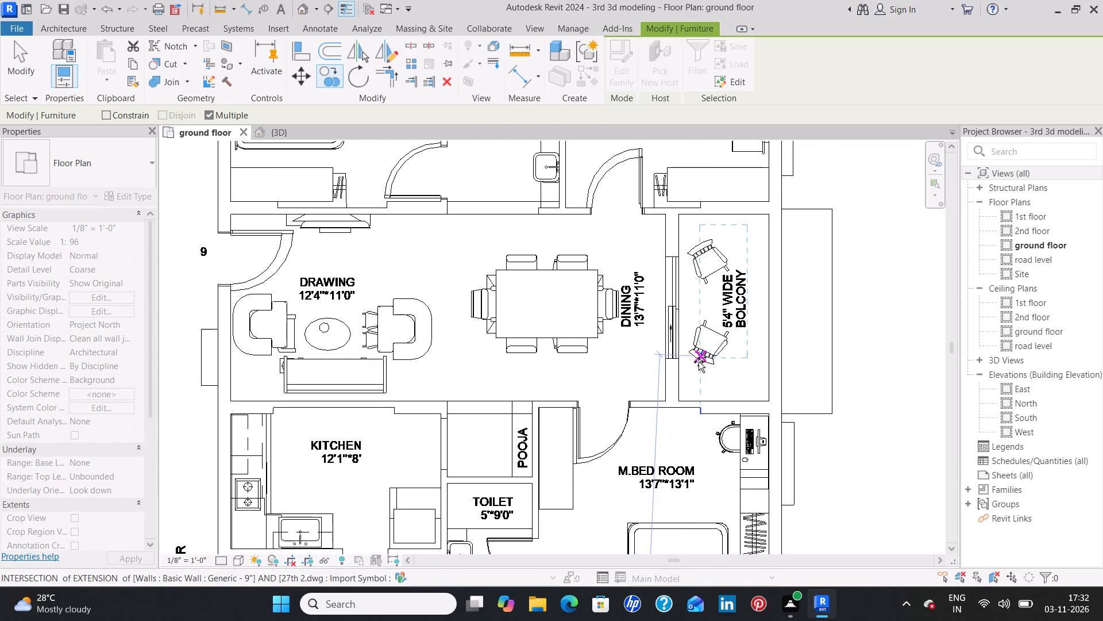
click(692, 365)
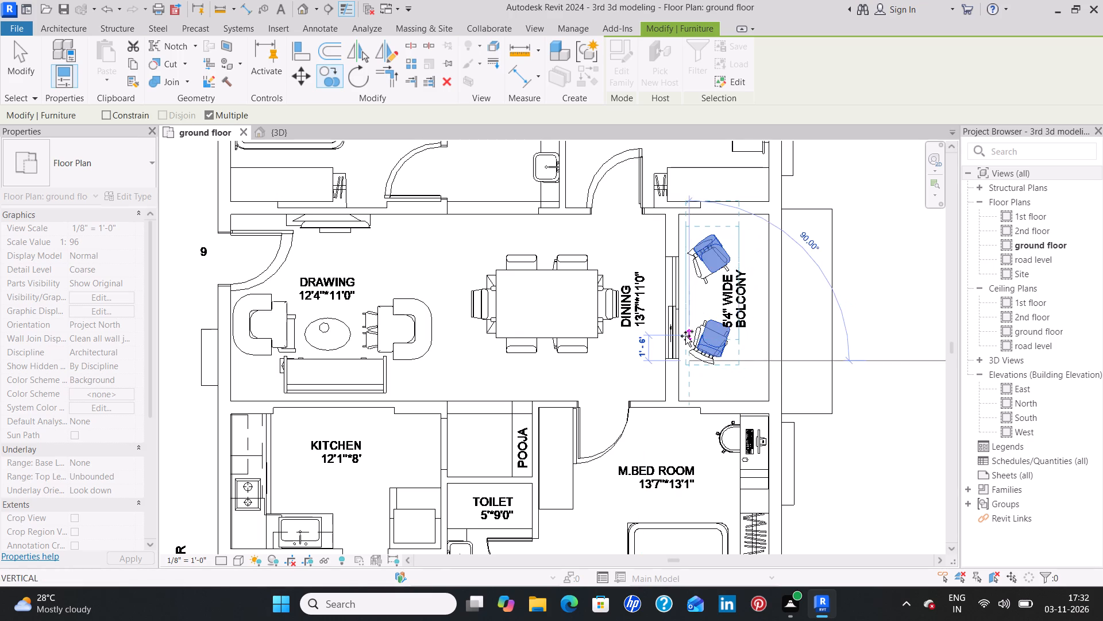
Place another copy of the two chairs over the seat outlines in unit 8's 5'6" wide balcony and finish copying.
middle_drag(685, 336, 685, 620)
scroll(661, 519, down, 4)
middle_drag(656, 317, 666, 397)
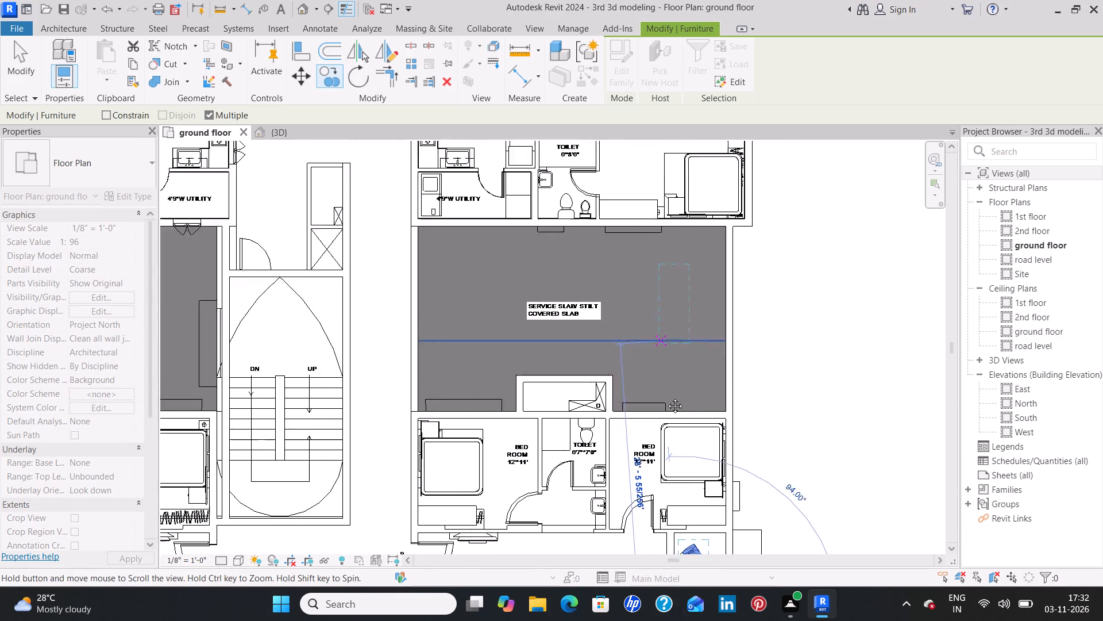
middle_drag(666, 397, 671, 572)
middle_drag(709, 371, 684, 535)
scroll(709, 379, down, 1)
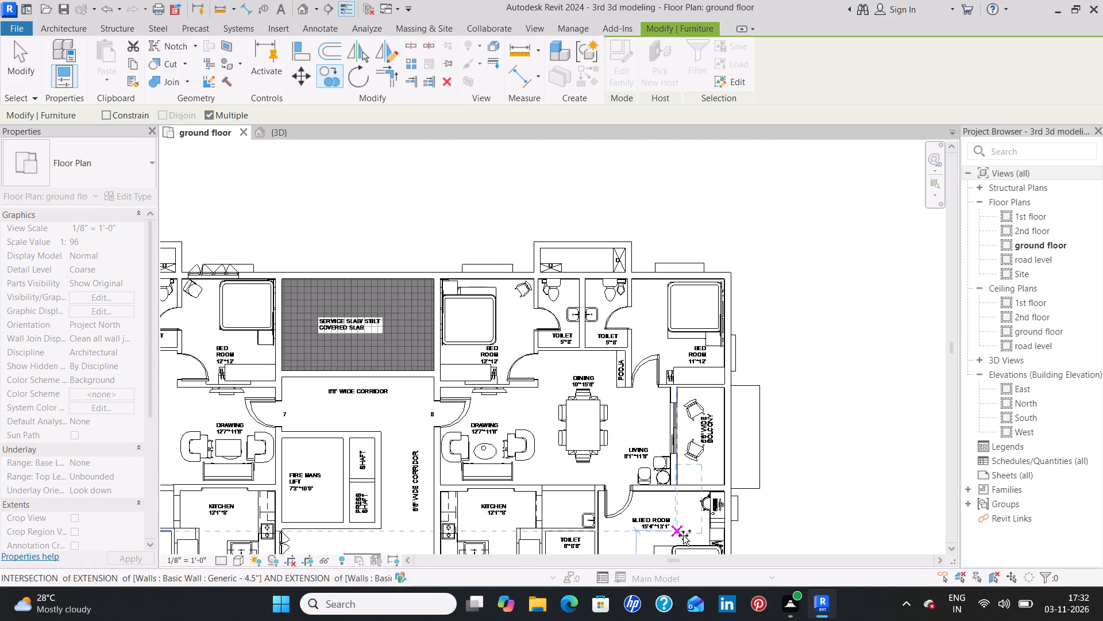
scroll(688, 504, up, 9)
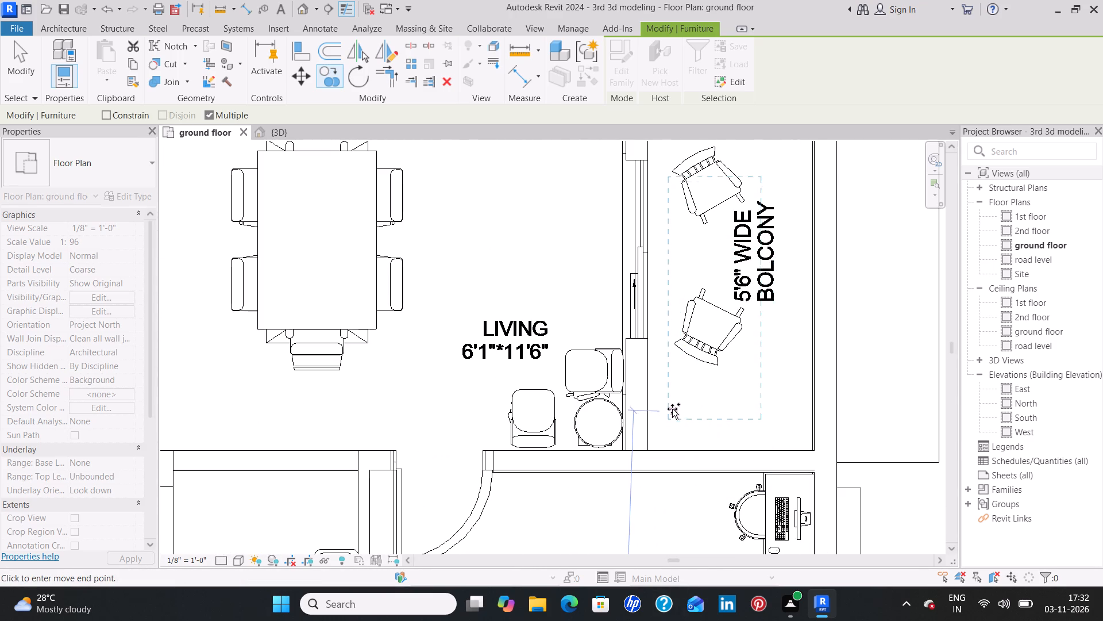
click(667, 380)
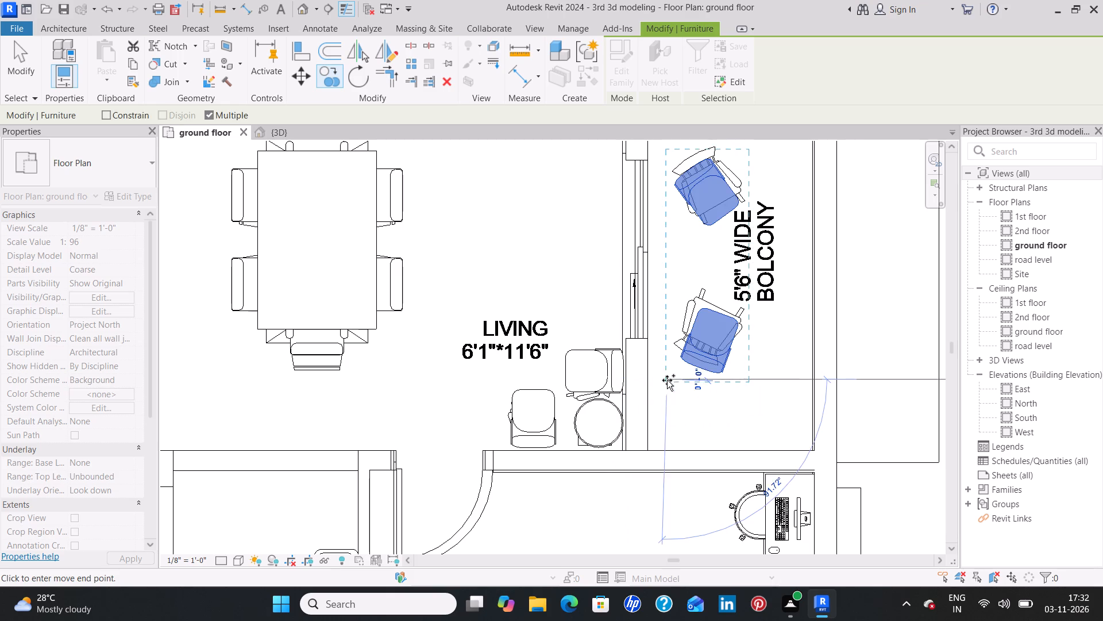
key(Escape)
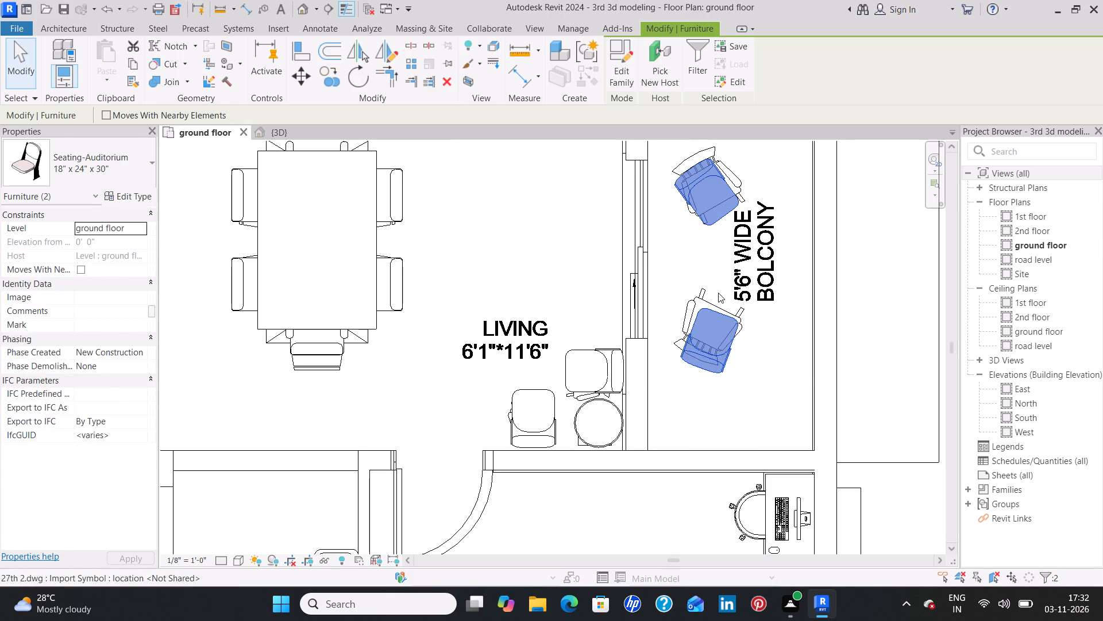
key(Escape)
Nudge the 5'6" wide balcony chair nearer the 11'*12' bedroom towards that bedroom to centre it on its outline.
click(727, 212)
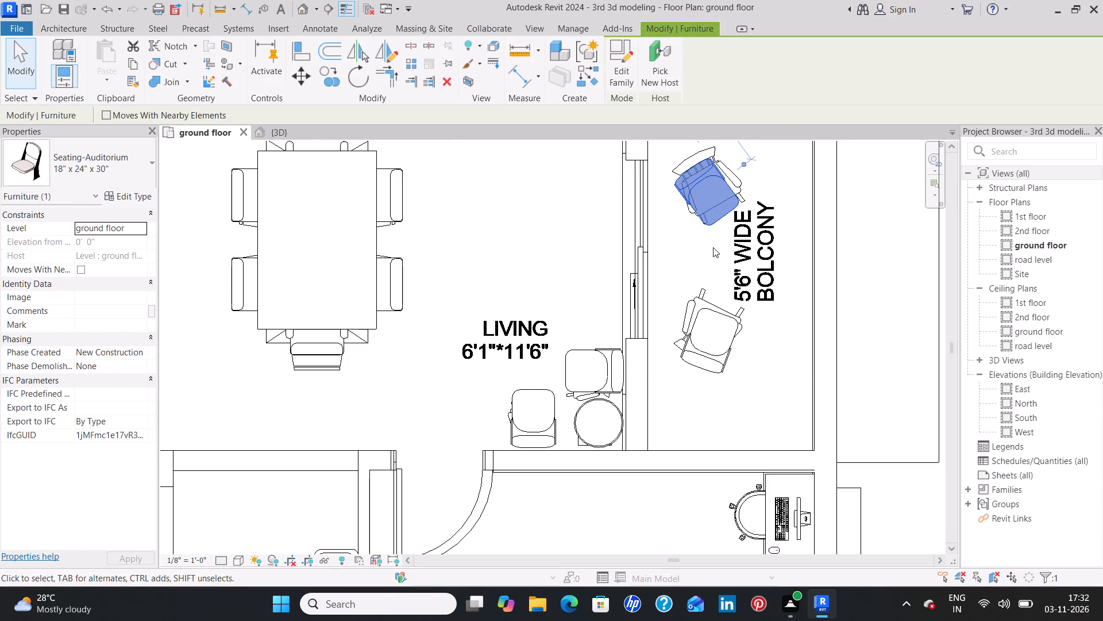
key(Right)
key(Right)
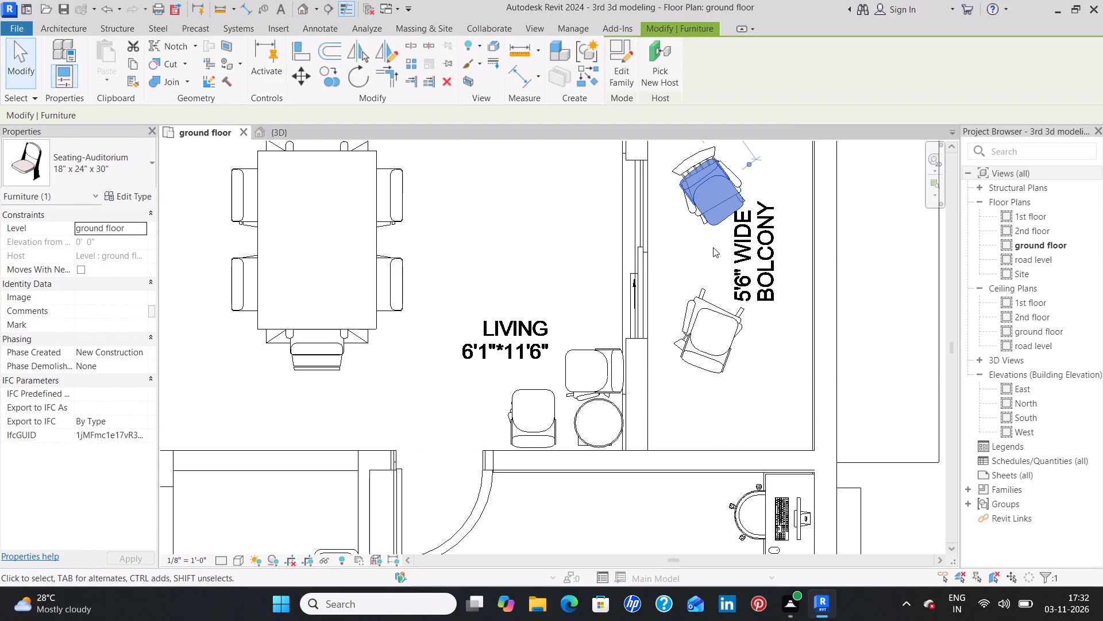
key(Up)
key(Up)
key(Up)
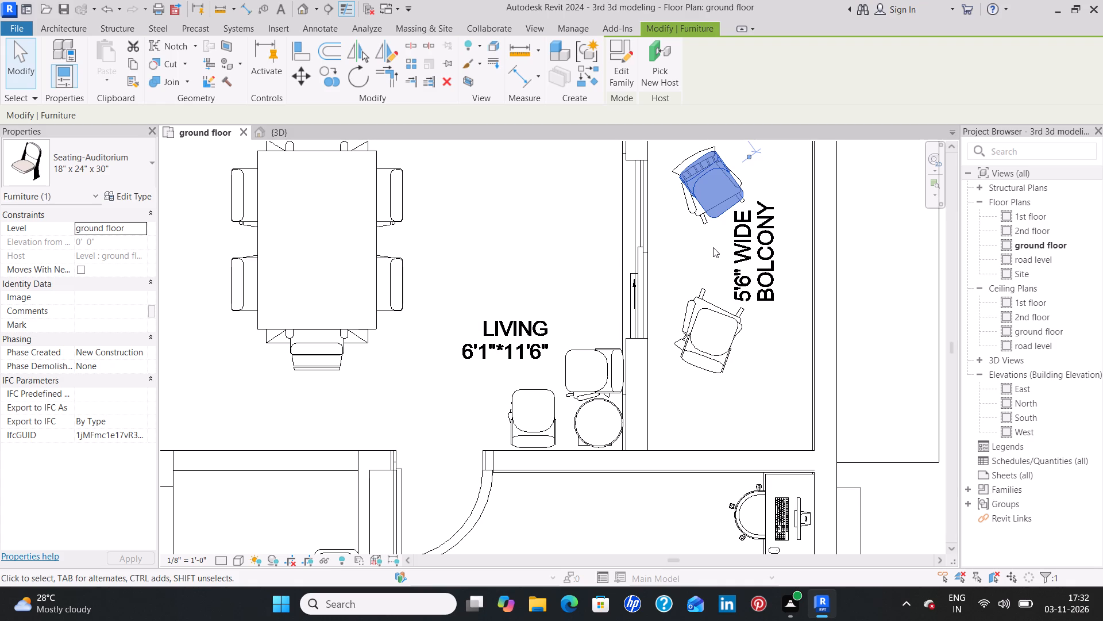
key(Left)
key(Up)
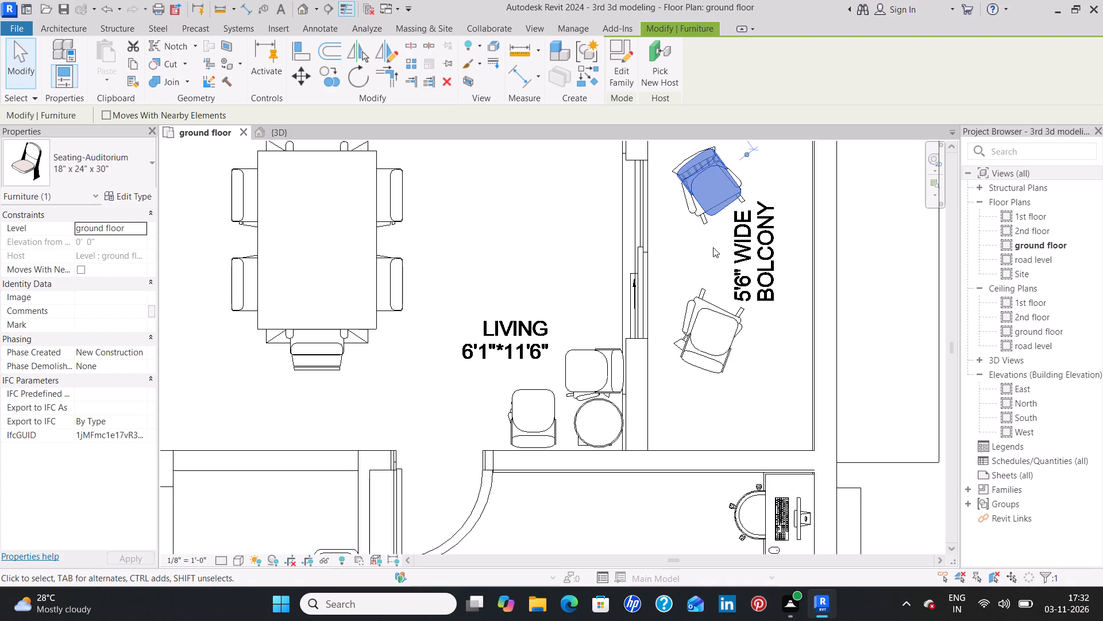
Nudge the 5'6" wide balcony chair nearer the master bedroom towards the living room and the other chair, onto its outline.
click(690, 334)
key(Left)
key(Left)
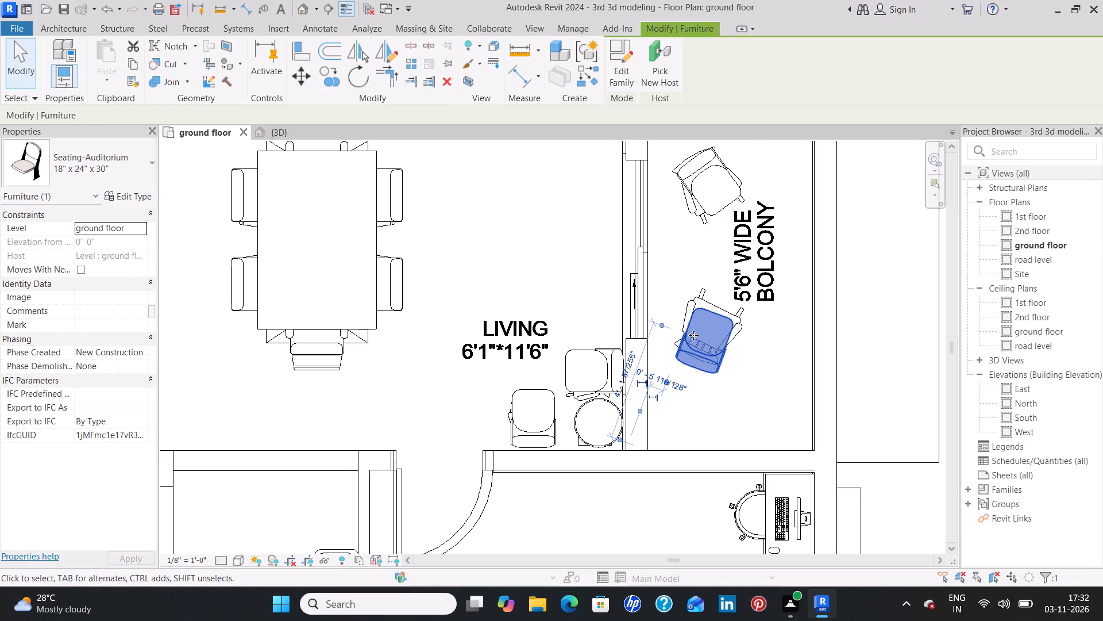
key(Up)
key(Up)
key(Up)
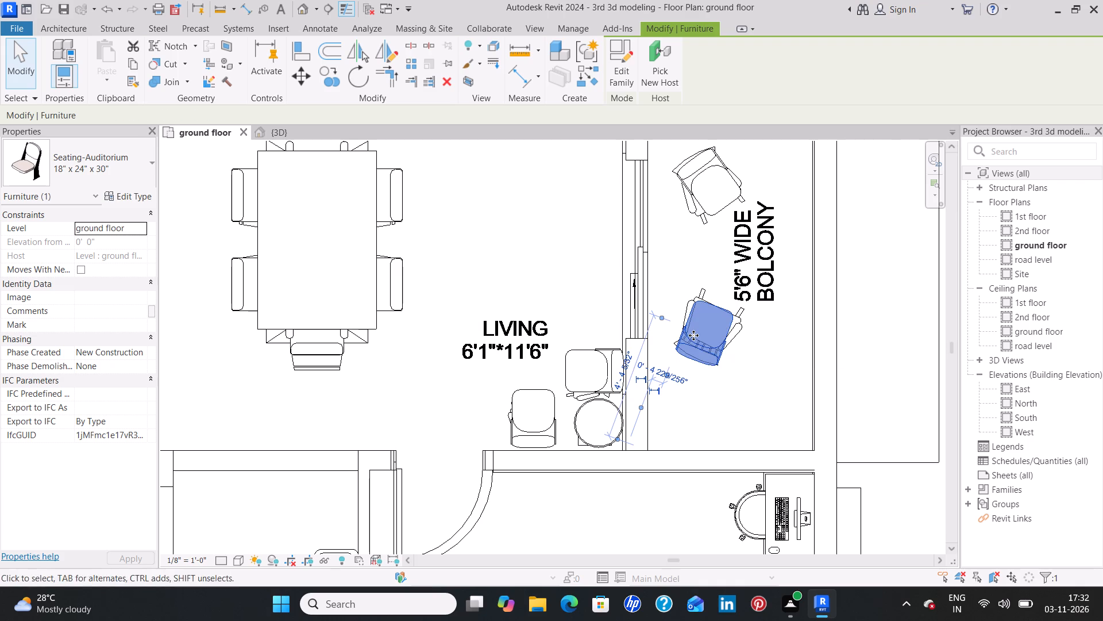
key(Right)
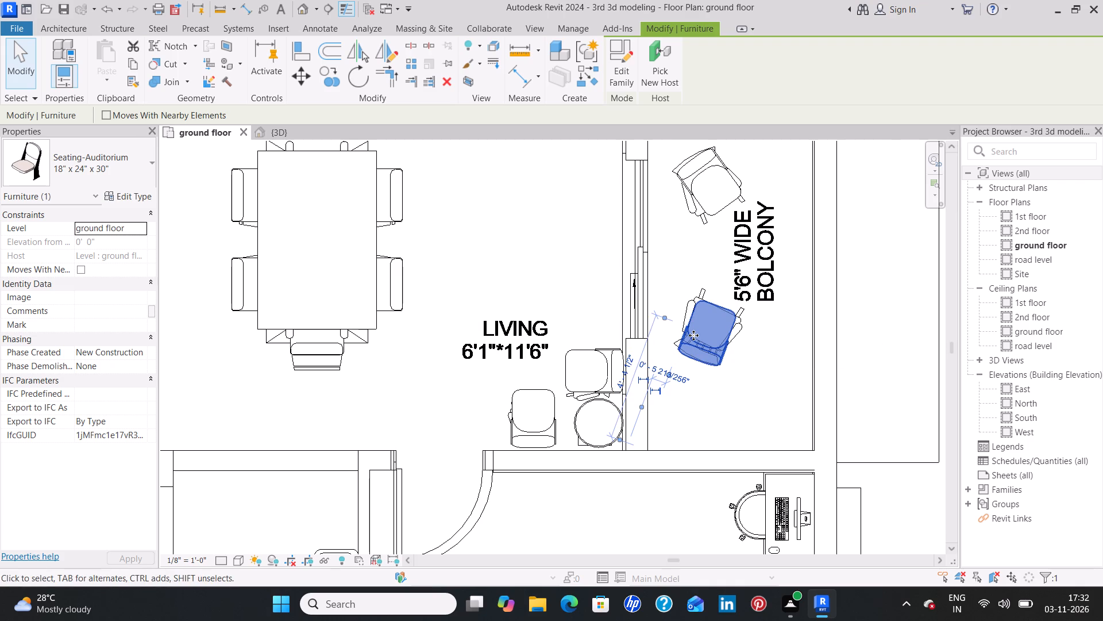
click(691, 274)
In unit 9's 5'4" wide balcony, nudge the chair nearer the 12'*11' bedroom towards the dining room and slightly away from the bedroom.
scroll(763, 526, down, 3)
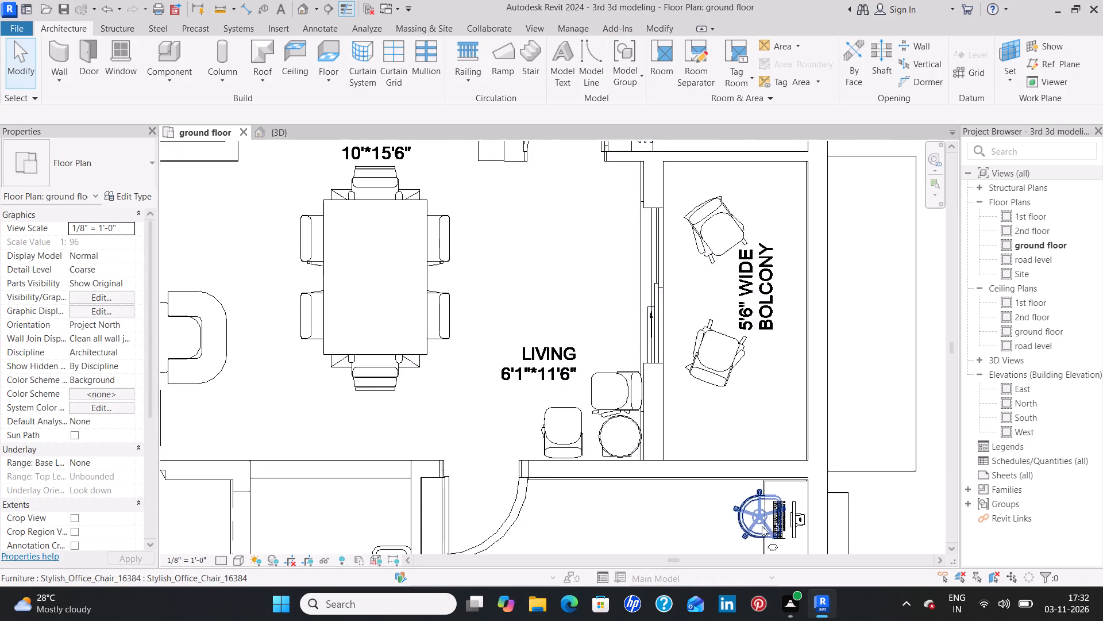
scroll(762, 526, down, 2)
middle_drag(712, 546, 672, 133)
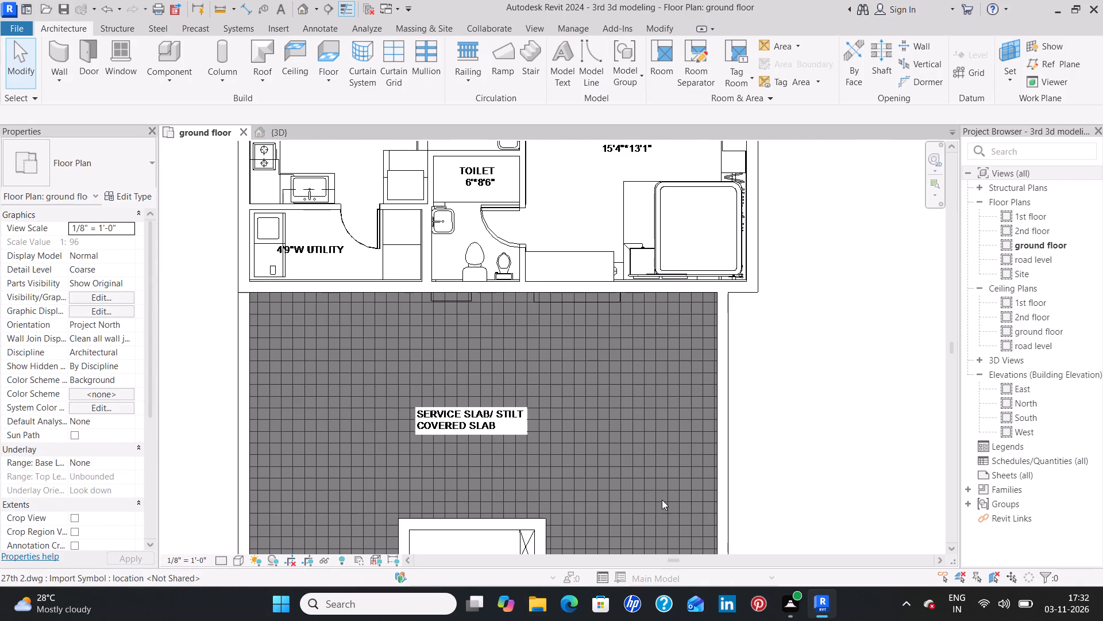
scroll(662, 500, down, 3)
middle_drag(661, 495, 639, 215)
middle_drag(653, 500, 643, 359)
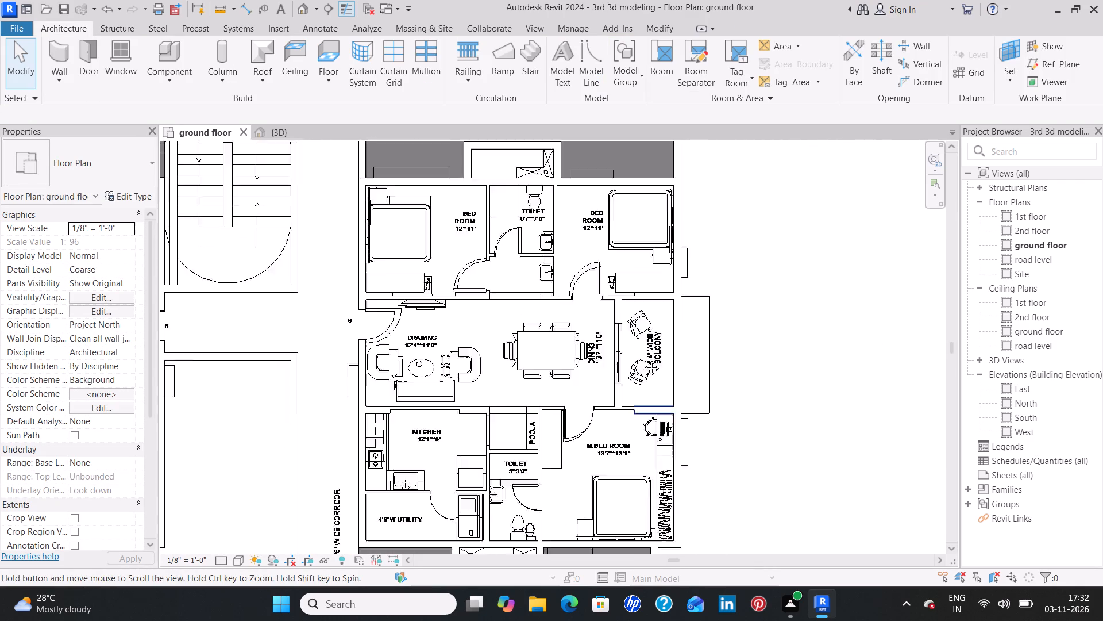
middle_drag(643, 359, 642, 352)
scroll(628, 315, up, 3)
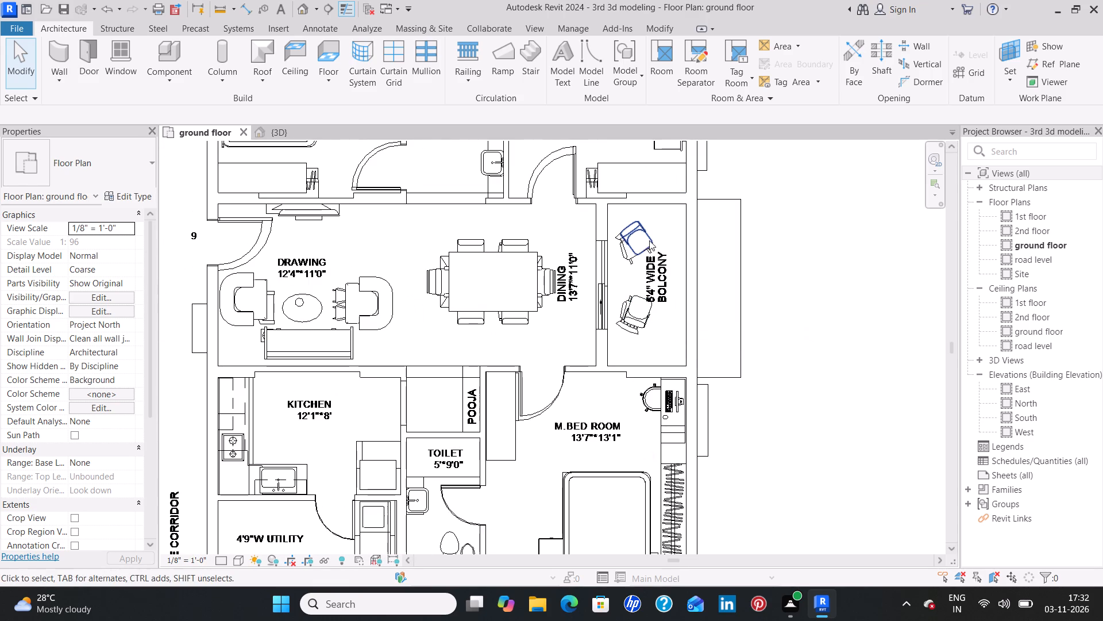
click(637, 250)
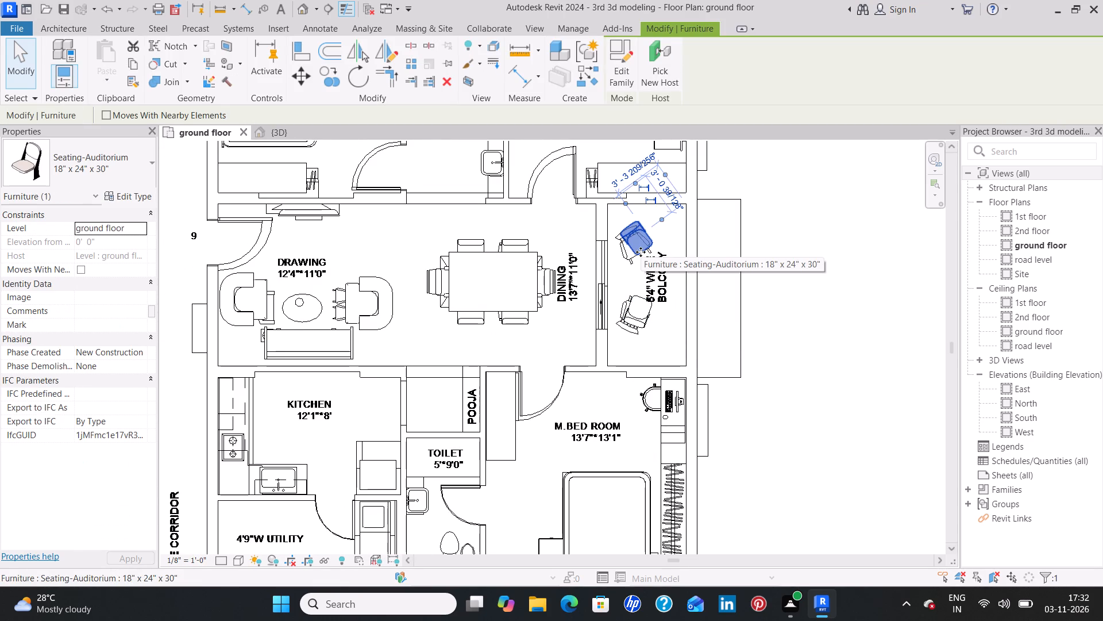
key(Left)
key(Left)
key(Down)
key(Down)
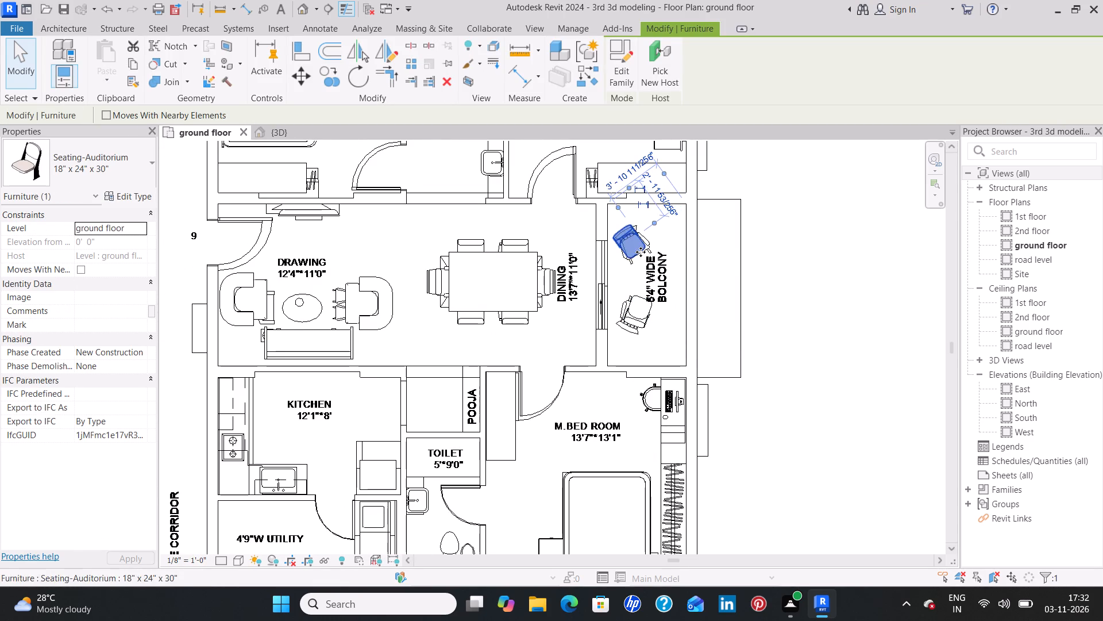
key(Right)
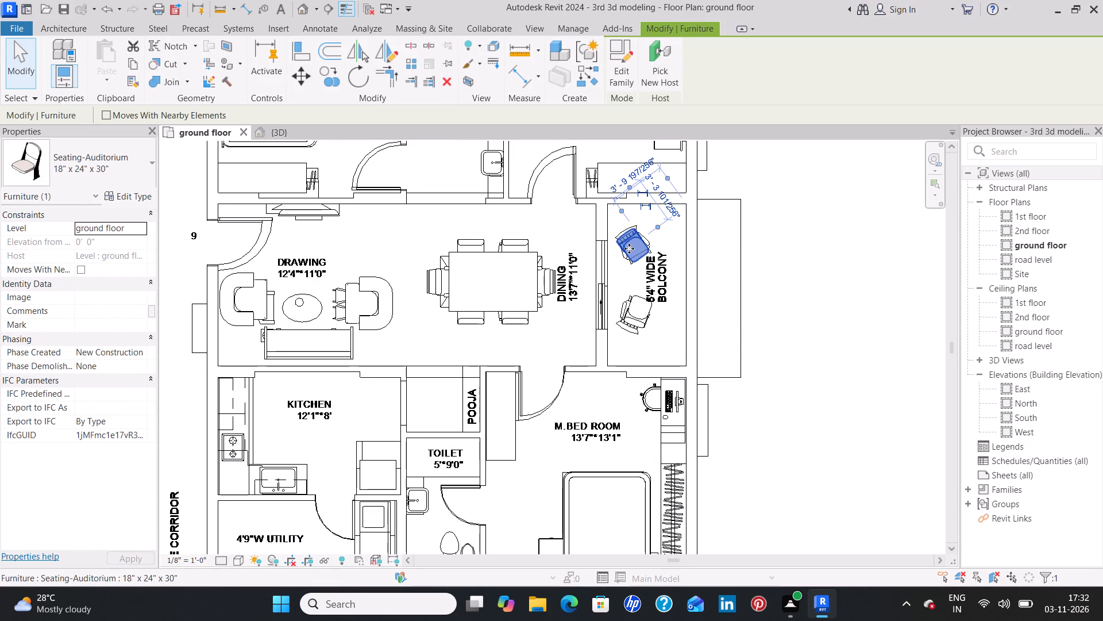
Nudge unit 9's other balcony chair, nearer the master bedroom, slightly towards the dining room onto its outline.
click(631, 319)
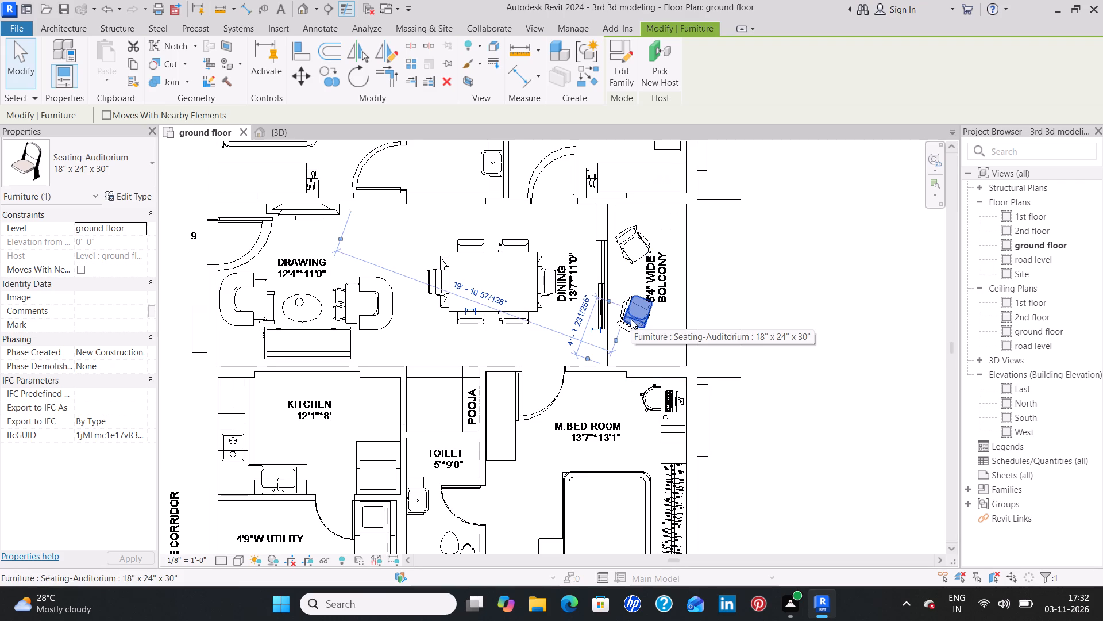
key(Left)
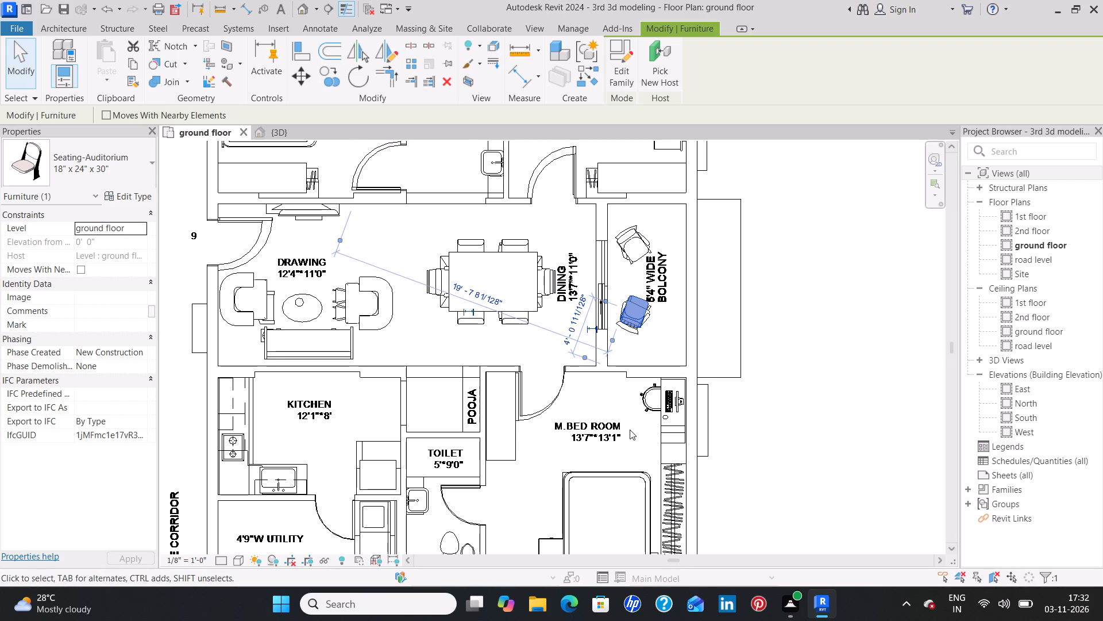
In the 5'0" wide balcony, nudge the chair nearer the bedroom towards the dining room onto its seat outline.
scroll(630, 430, down, 2)
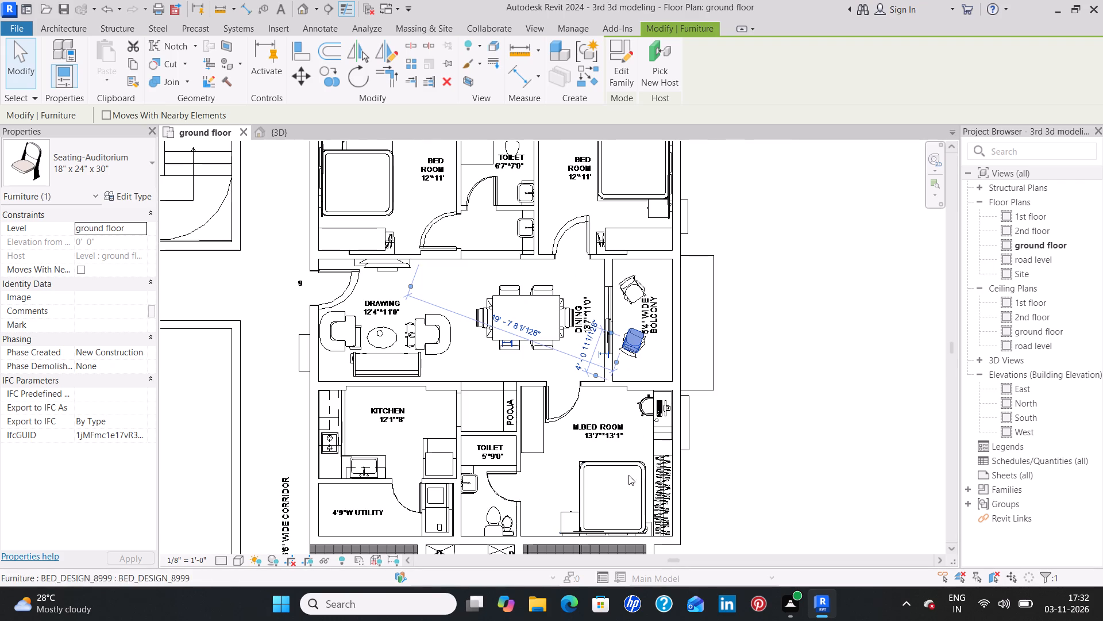
scroll(628, 483, down, 2)
middle_drag(624, 500, 589, 224)
middle_drag(578, 497, 578, 494)
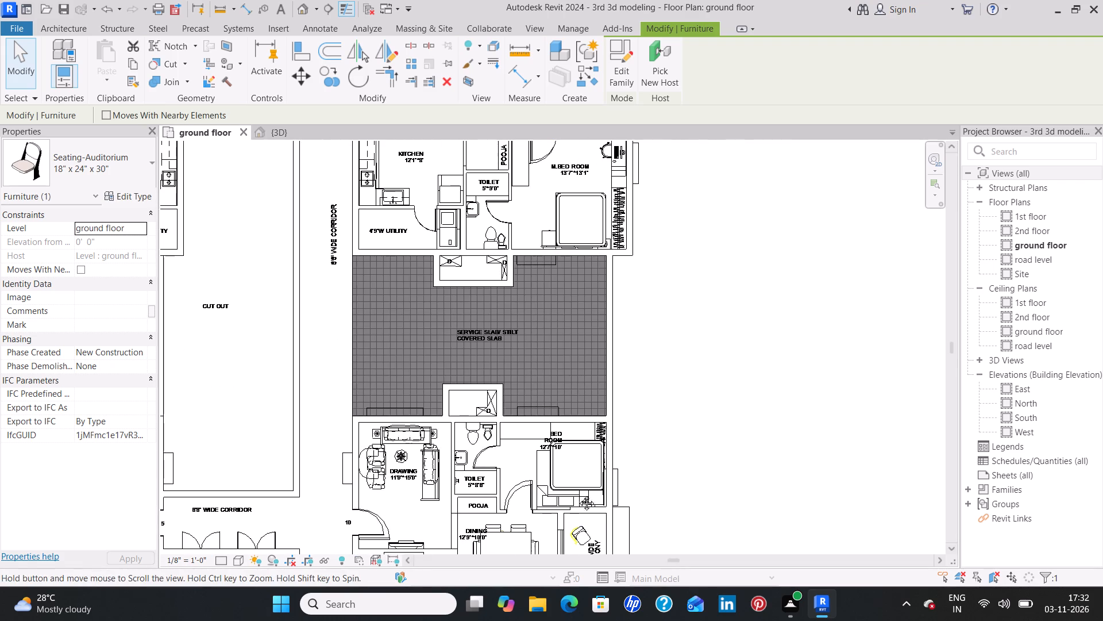
middle_drag(578, 494, 578, 313)
scroll(577, 364, up, 8)
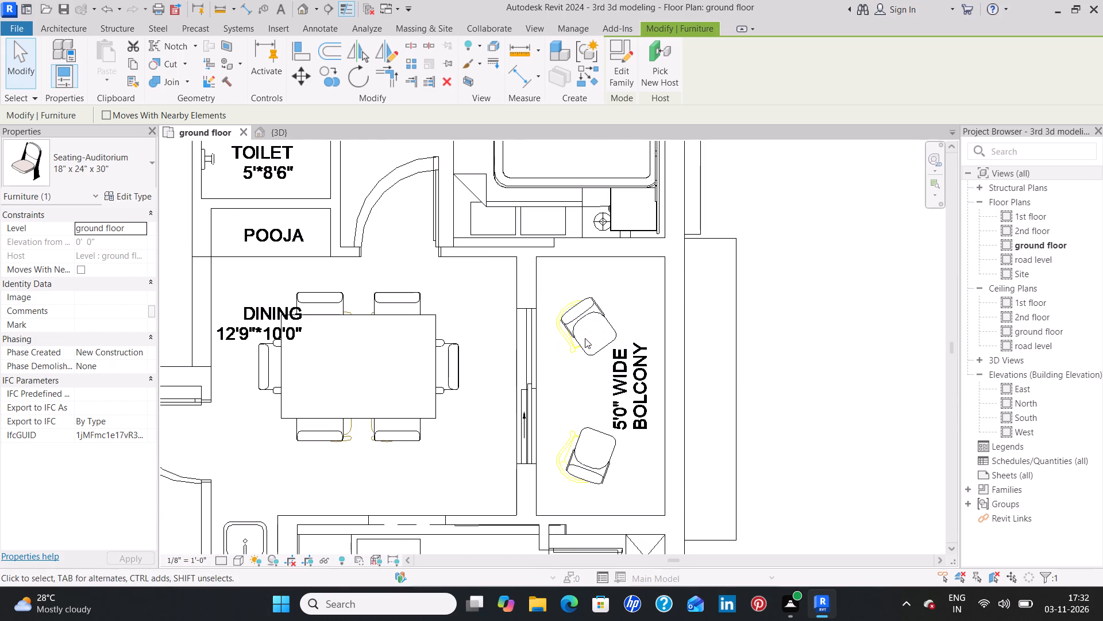
click(578, 338)
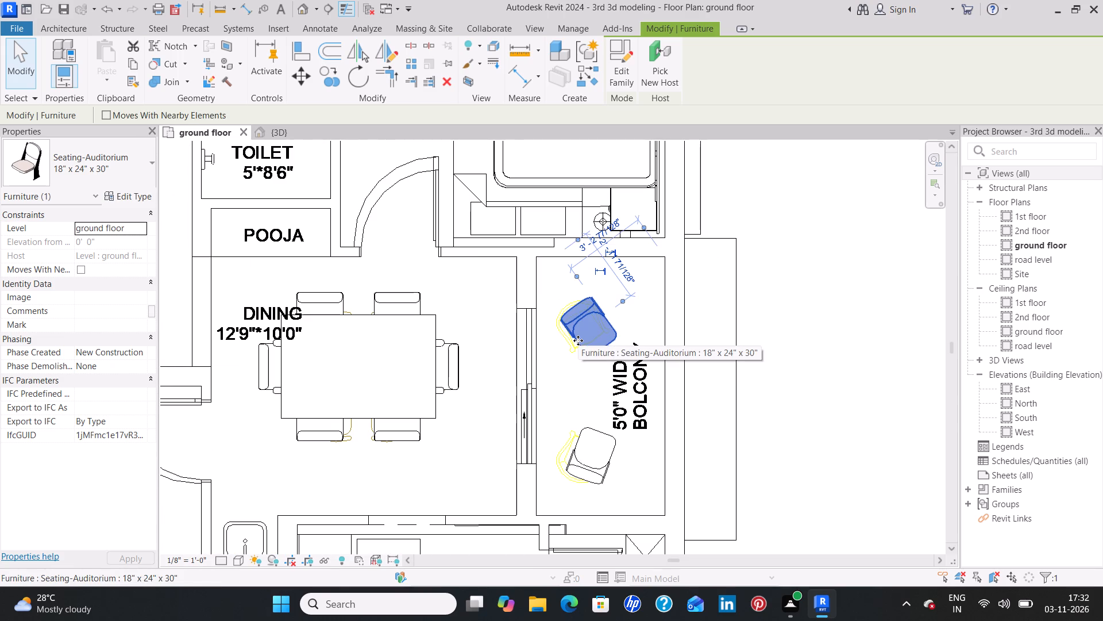
key(Left)
key(Left)
key(Left)
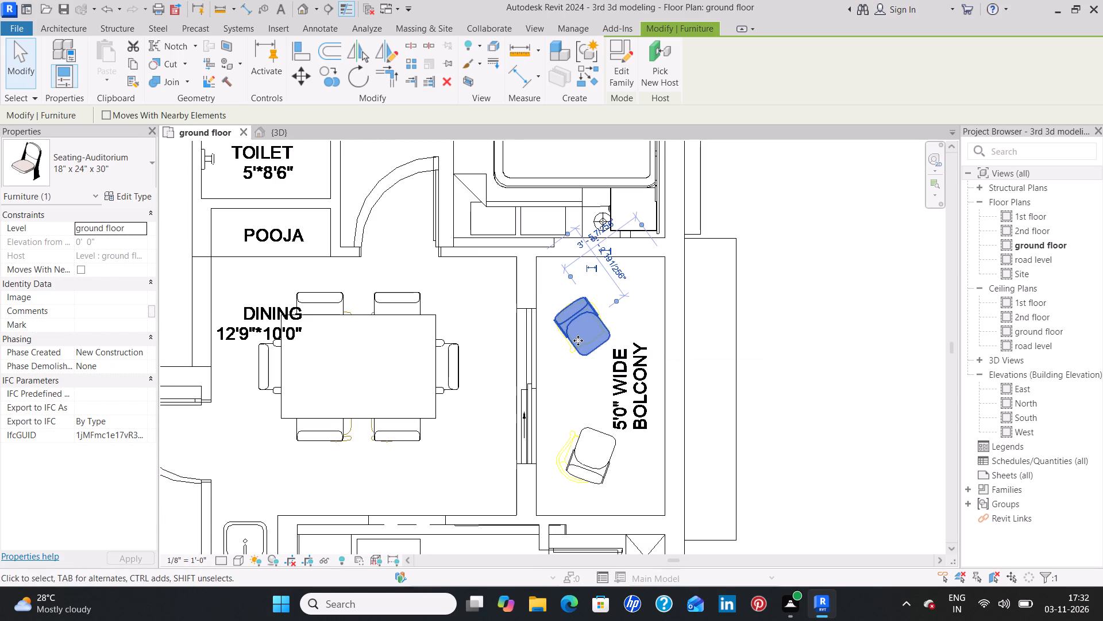
Nudge the other 5'0" wide balcony chair, nearer the utility, towards the dining room onto its seat outline.
click(578, 465)
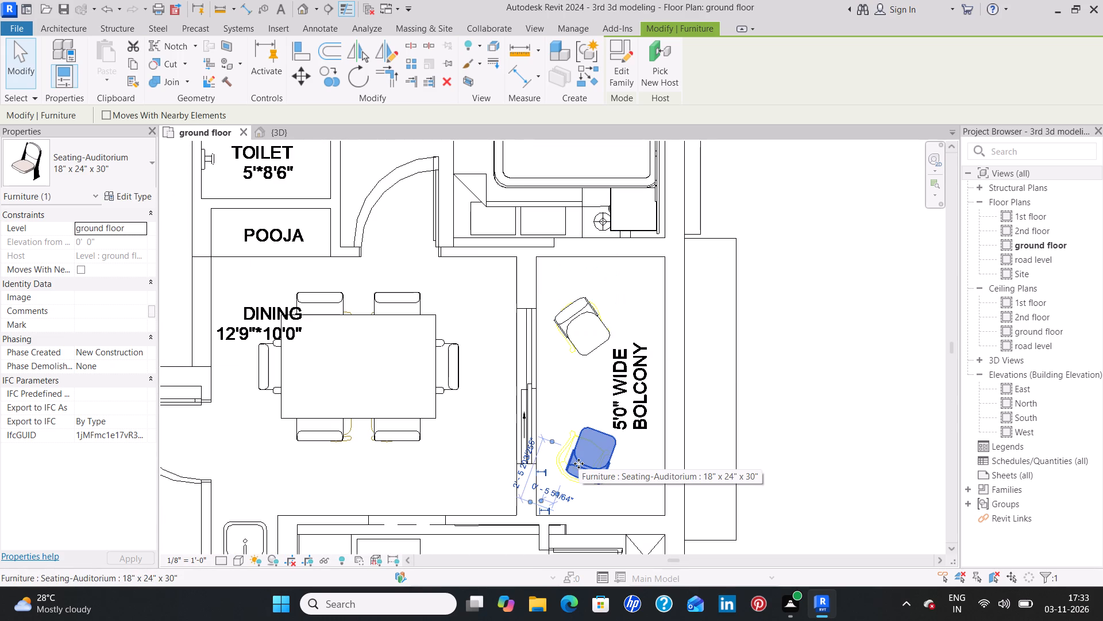
key(Left)
key(Left)
key(Left)
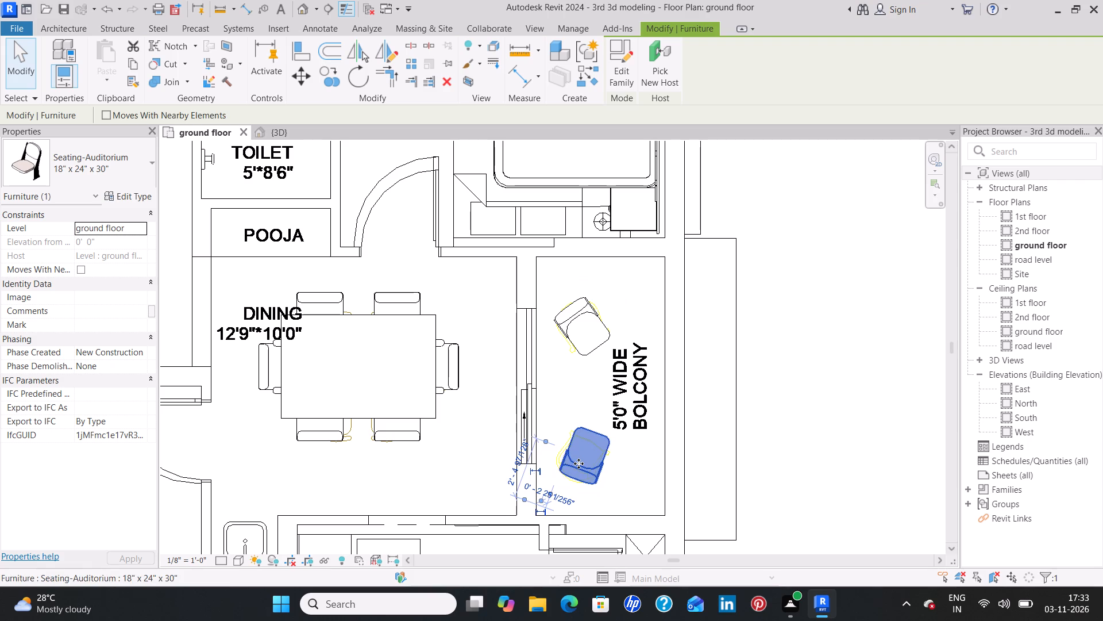
key(Left)
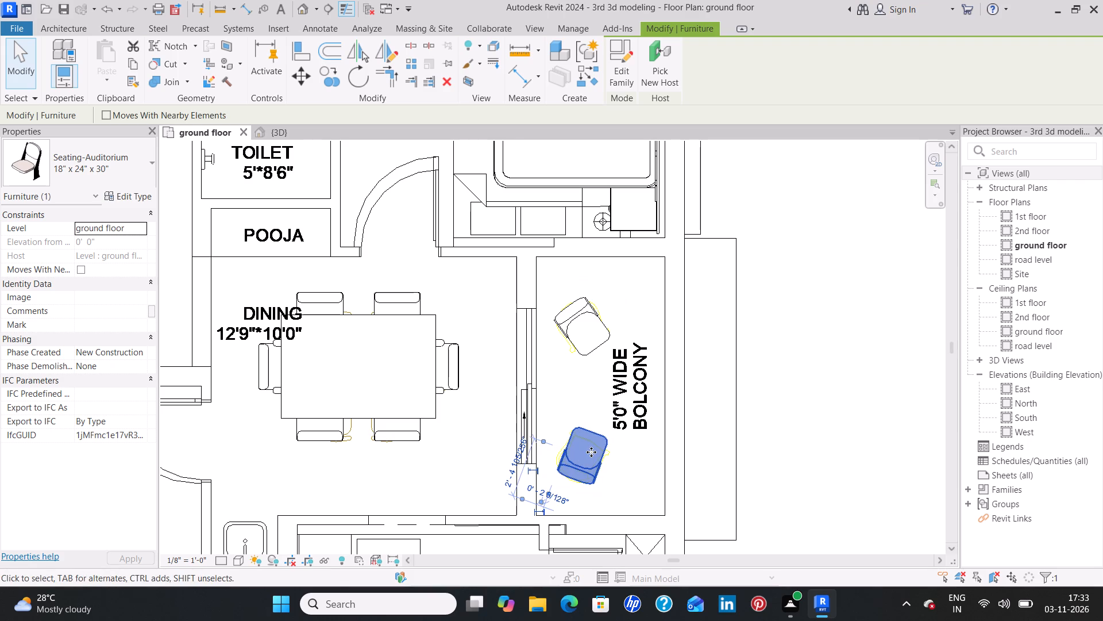
In unit 1's 5'4" wide balcony, nudge the chair nearer the 12'*11' bedroom towards that bedroom and slightly towards the dining room.
scroll(591, 452, down, 8)
middle_drag(578, 499, 576, 297)
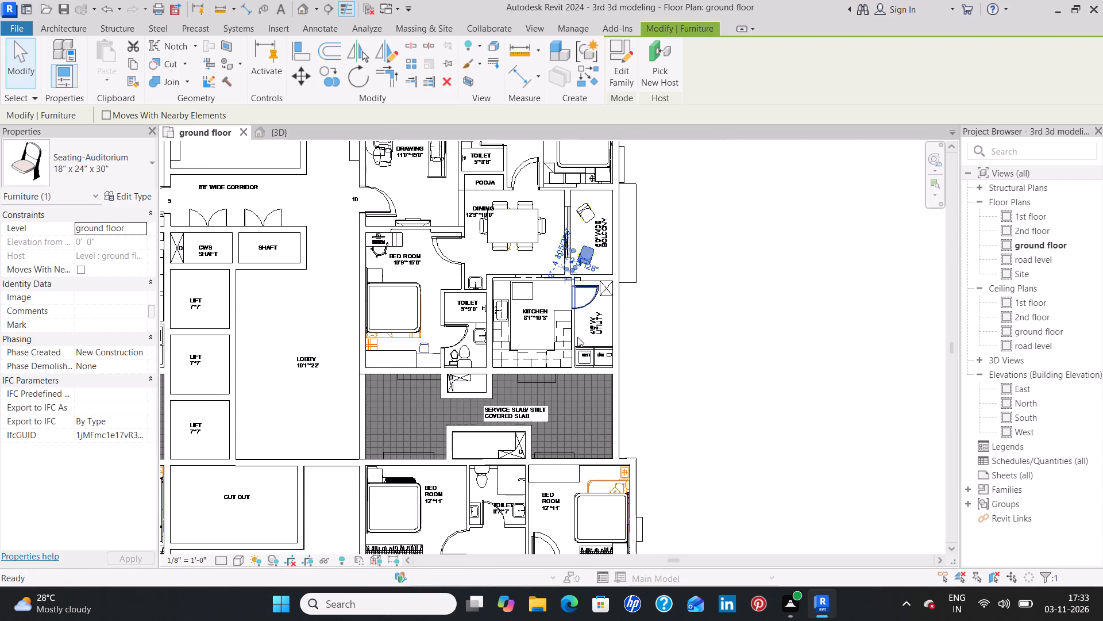
middle_drag(576, 531, 576, 289)
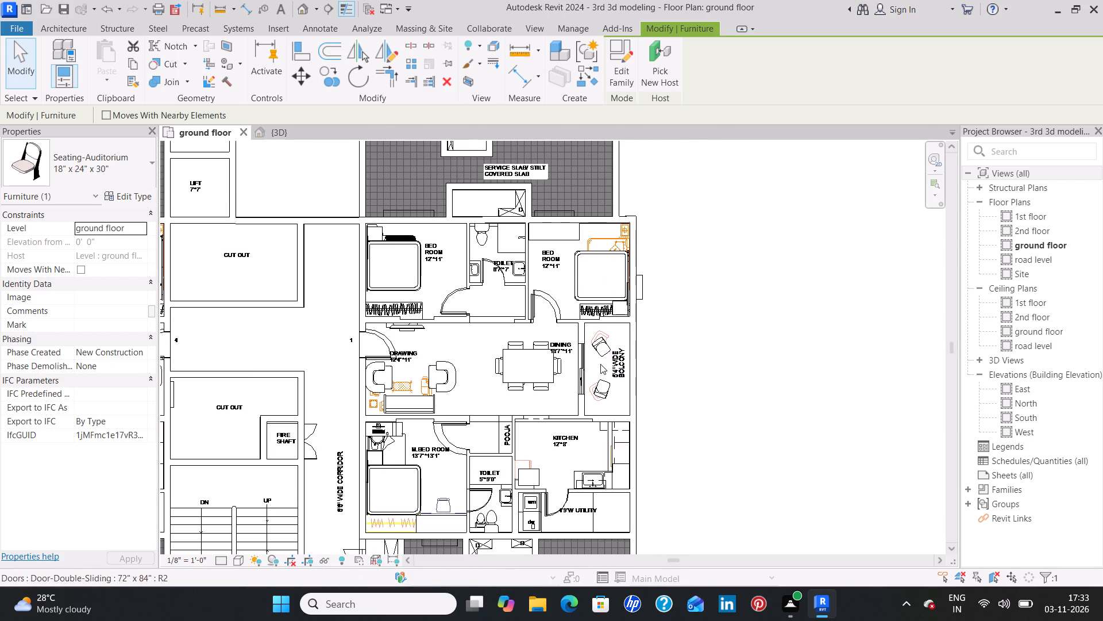
scroll(603, 355, up, 8)
click(611, 320)
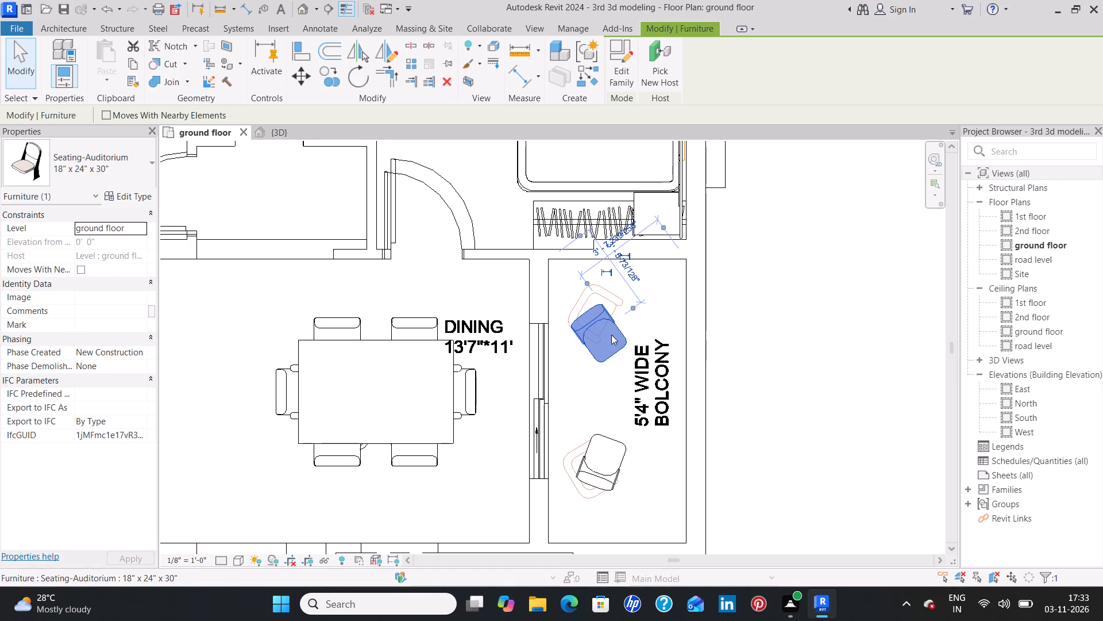
key(Right)
key(Right)
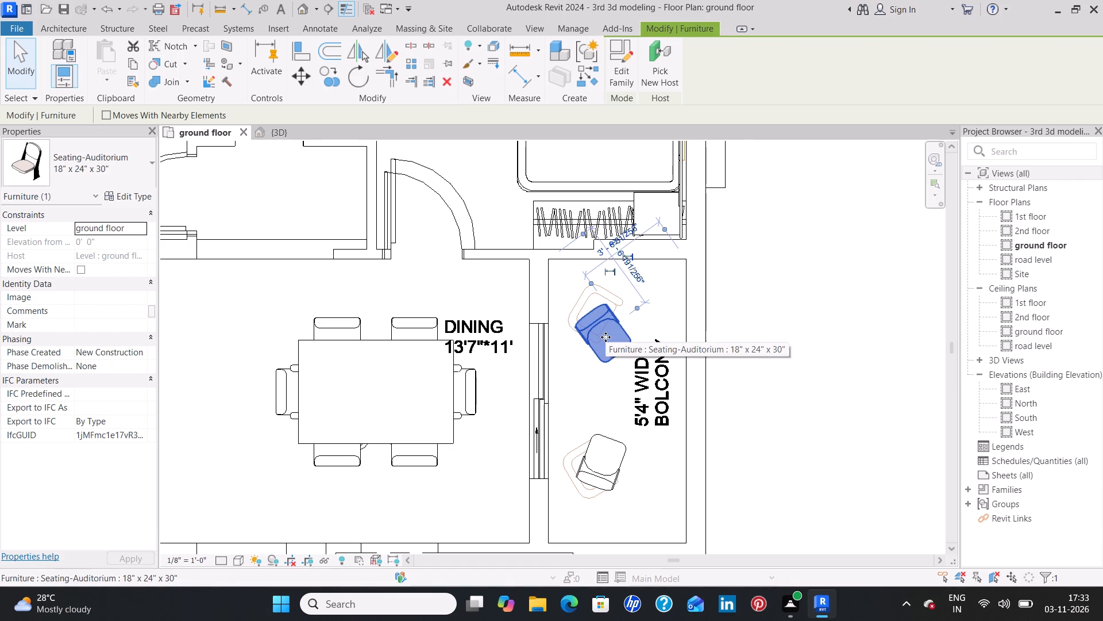
key(Left)
key(Left)
key(Up)
key(Up)
key(Up)
key(Up)
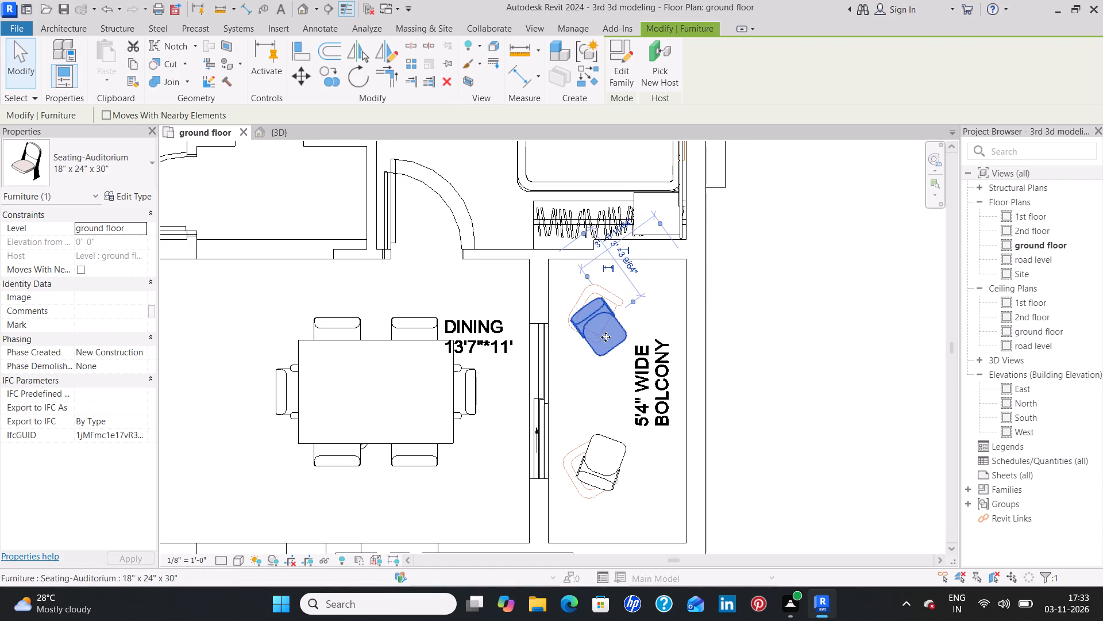
key(Up)
key(Right)
key(Right)
key(Left)
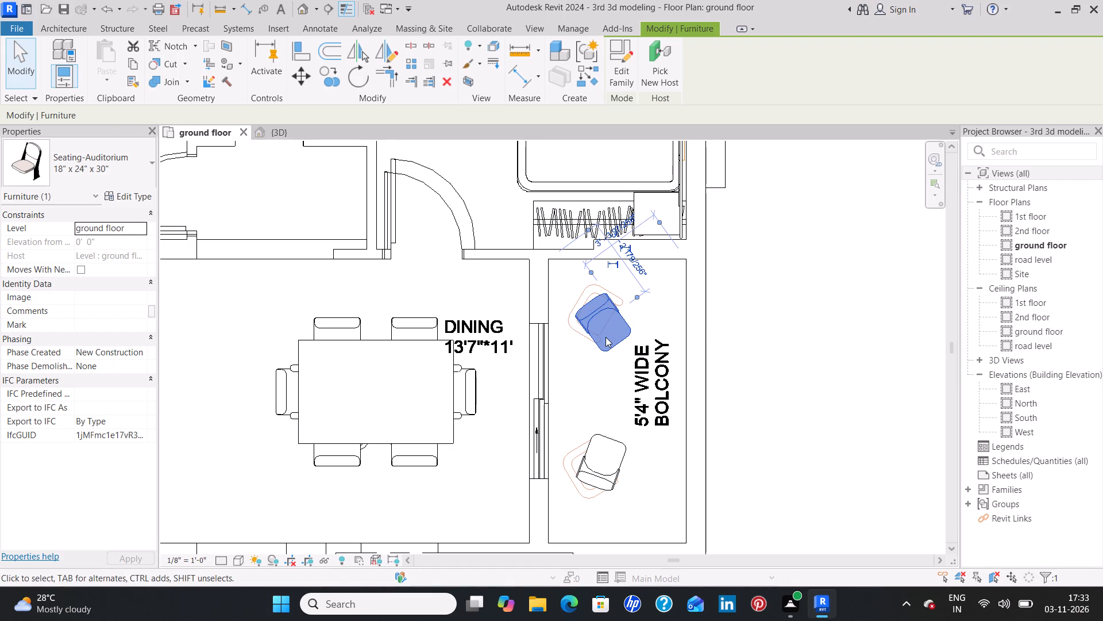
key(Left)
key(Left)
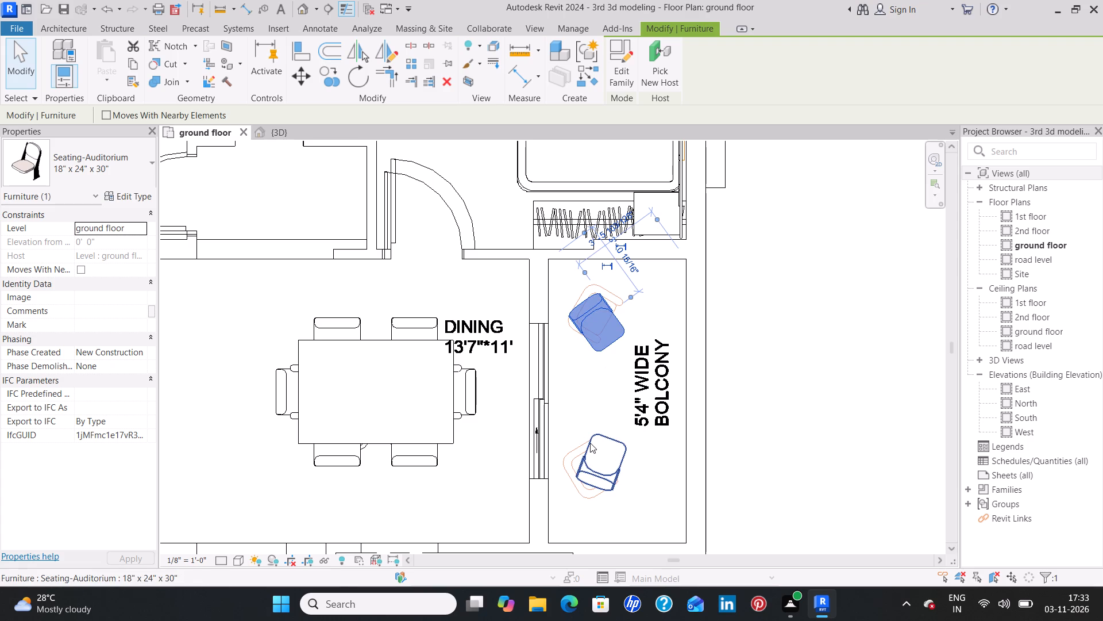
key(space)
key(space)
key(space)
key(space)
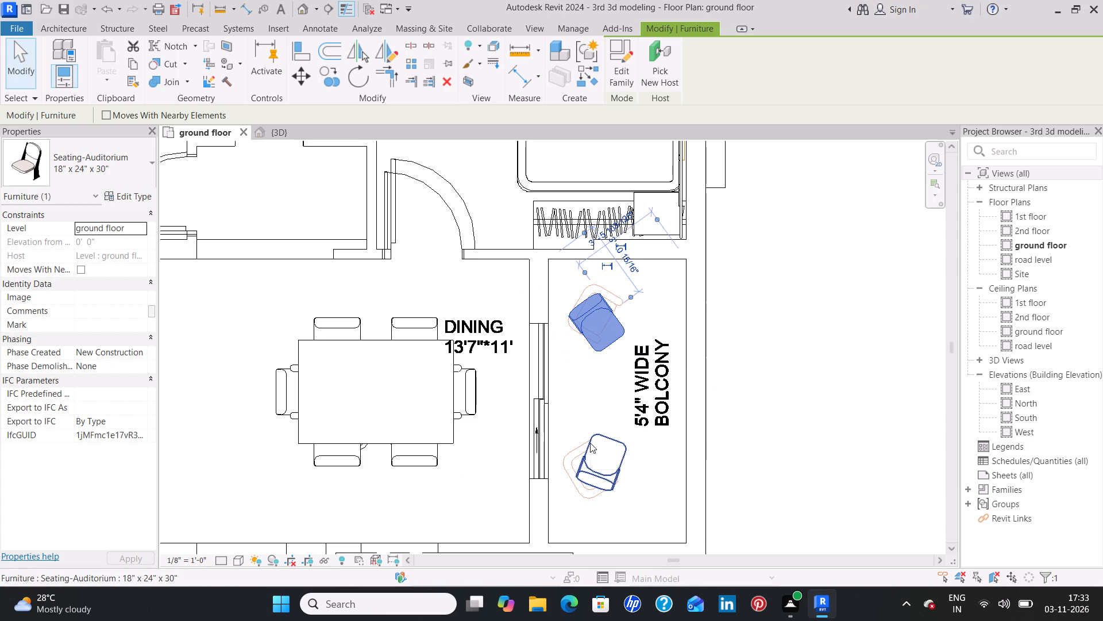
Nudge unit 1's other balcony chair, nearer the kitchen, slightly towards the dining room.
click(590, 443)
key(Left)
key(Left)
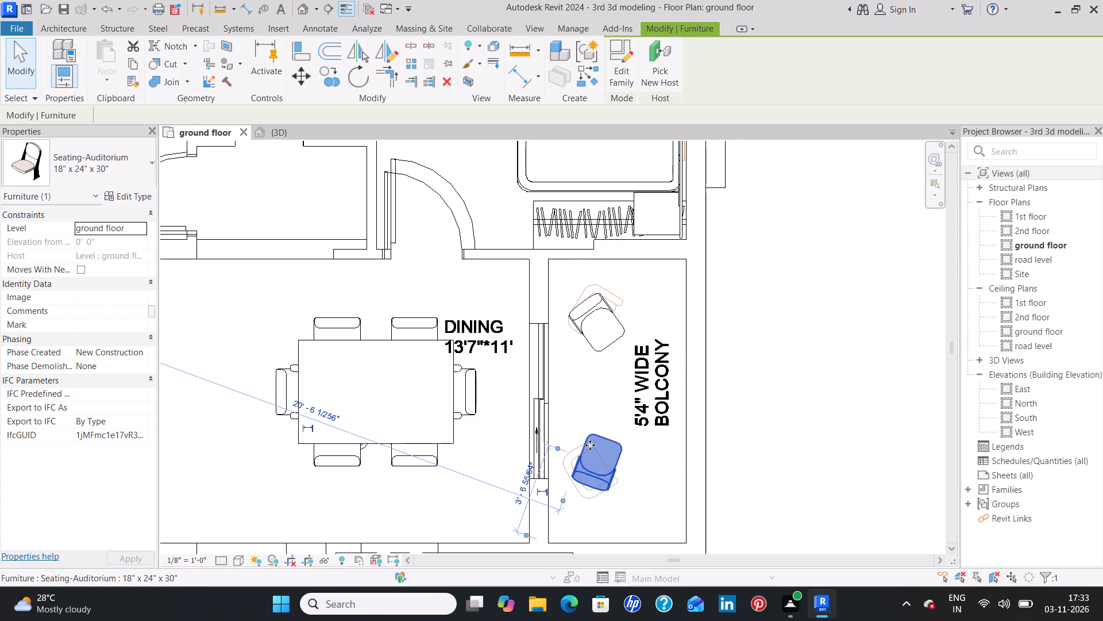
click(608, 412)
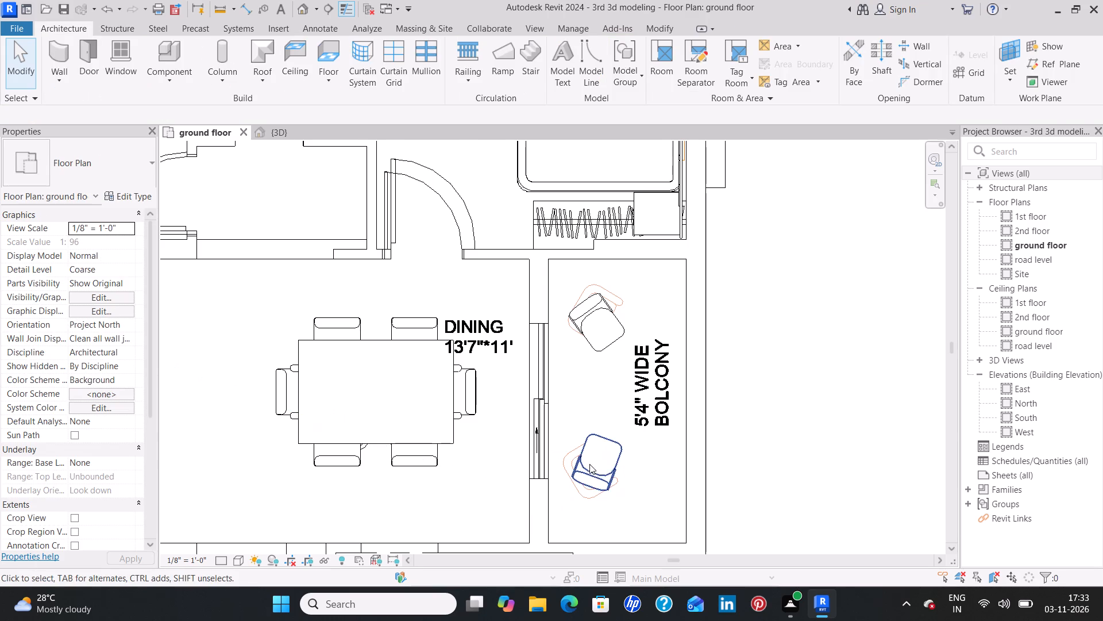
In unit 3's 5'6" wide balcony, nudge the chair nearer the master bedroom away from that bedroom and slightly towards the living room.
scroll(604, 465, down, 4)
middle_drag(631, 519, 595, 241)
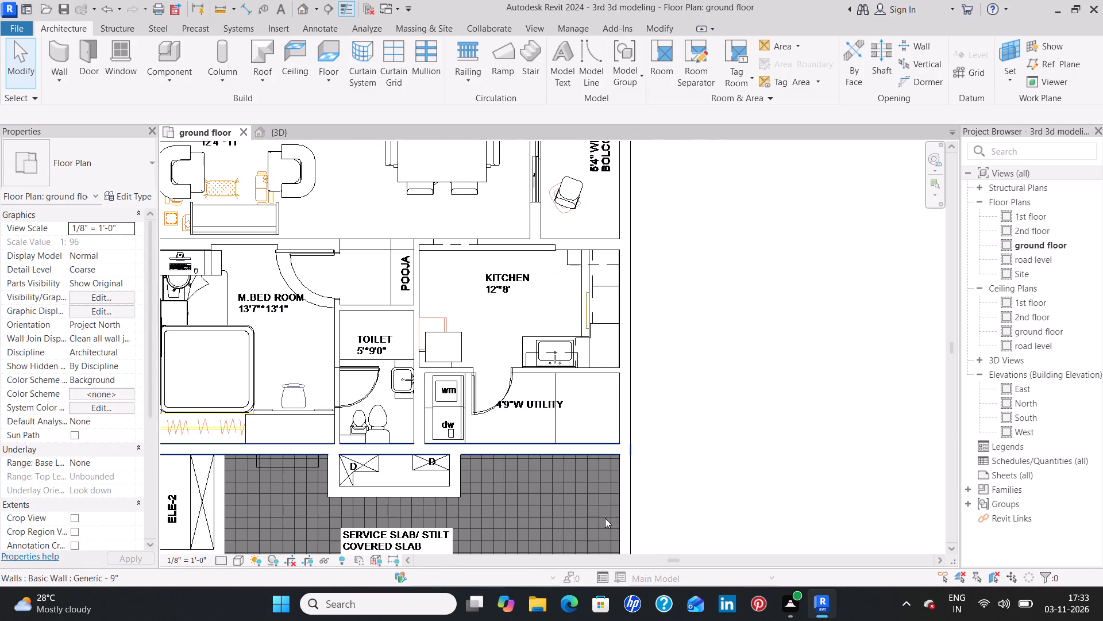
middle_drag(605, 518, 576, 243)
middle_drag(597, 516, 570, 251)
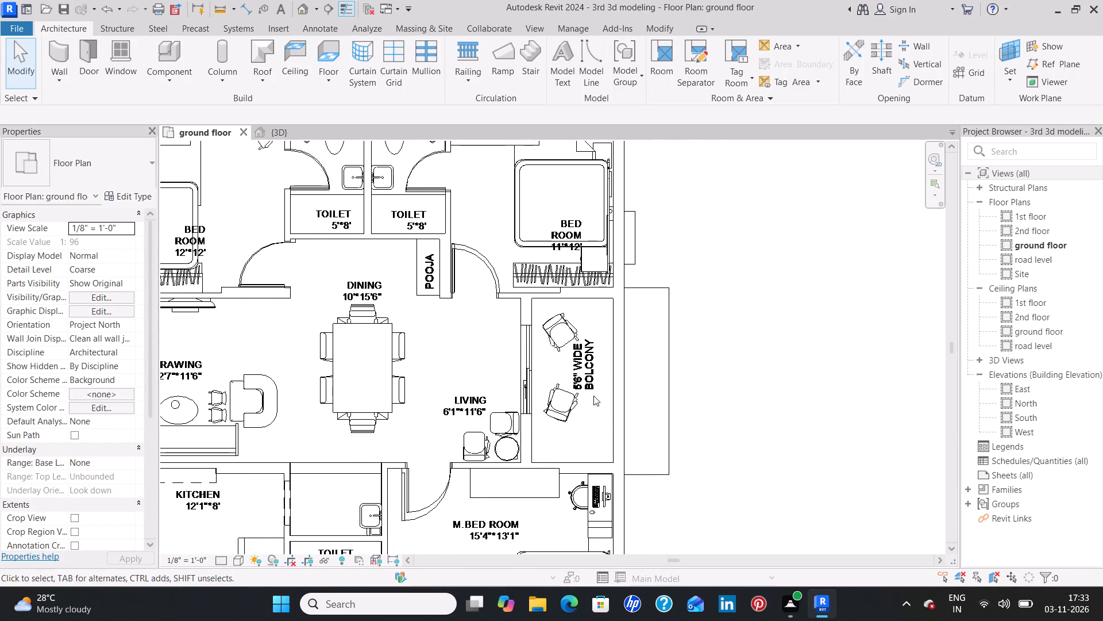
middle_drag(593, 412, 582, 262)
middle_drag(427, 346, 704, 379)
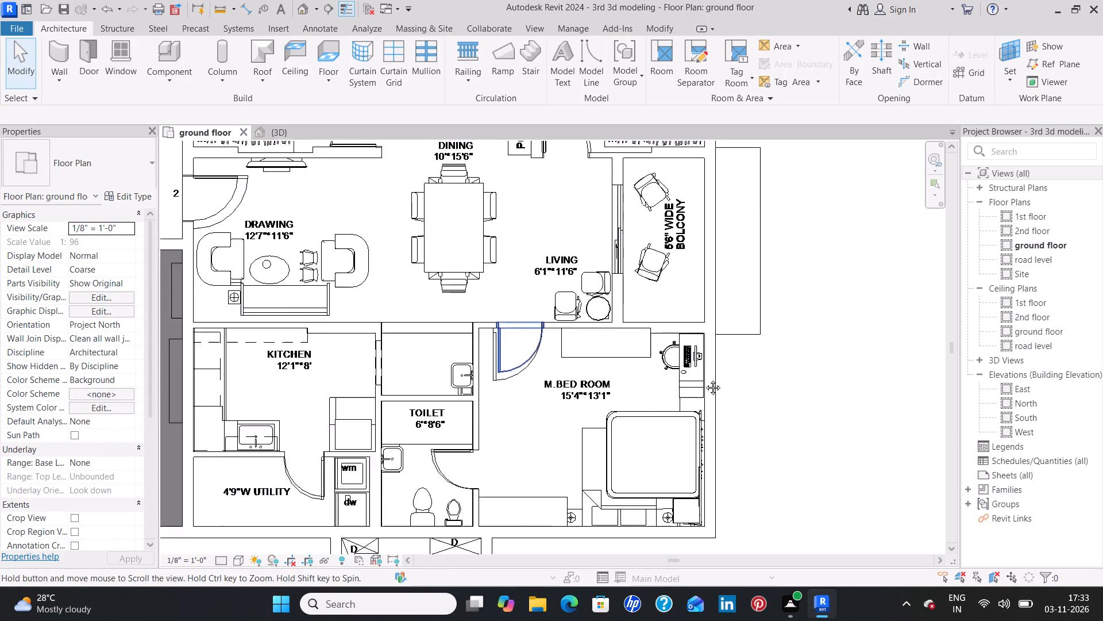
middle_drag(704, 379, 1025, 402)
middle_drag(304, 426, 859, 418)
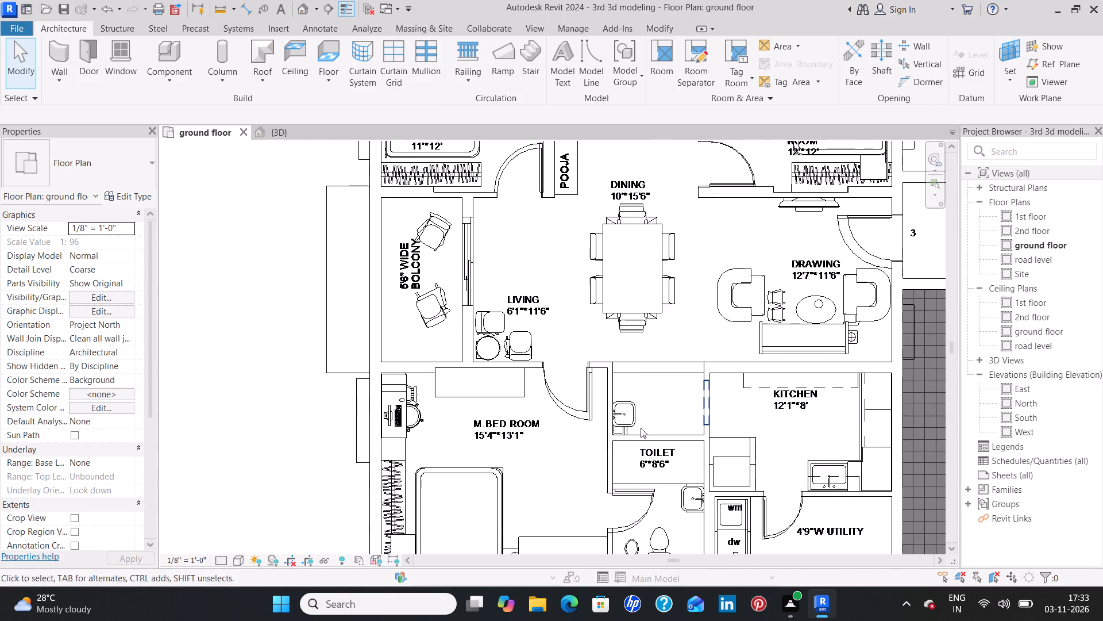
middle_drag(434, 343, 434, 416)
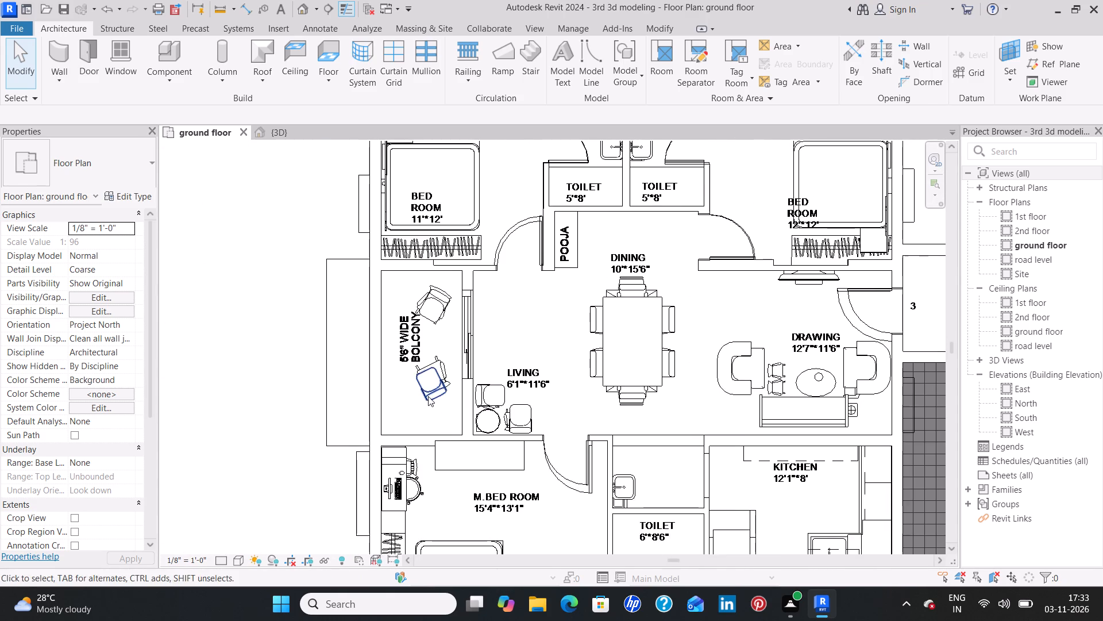
scroll(427, 396, up, 3)
click(434, 390)
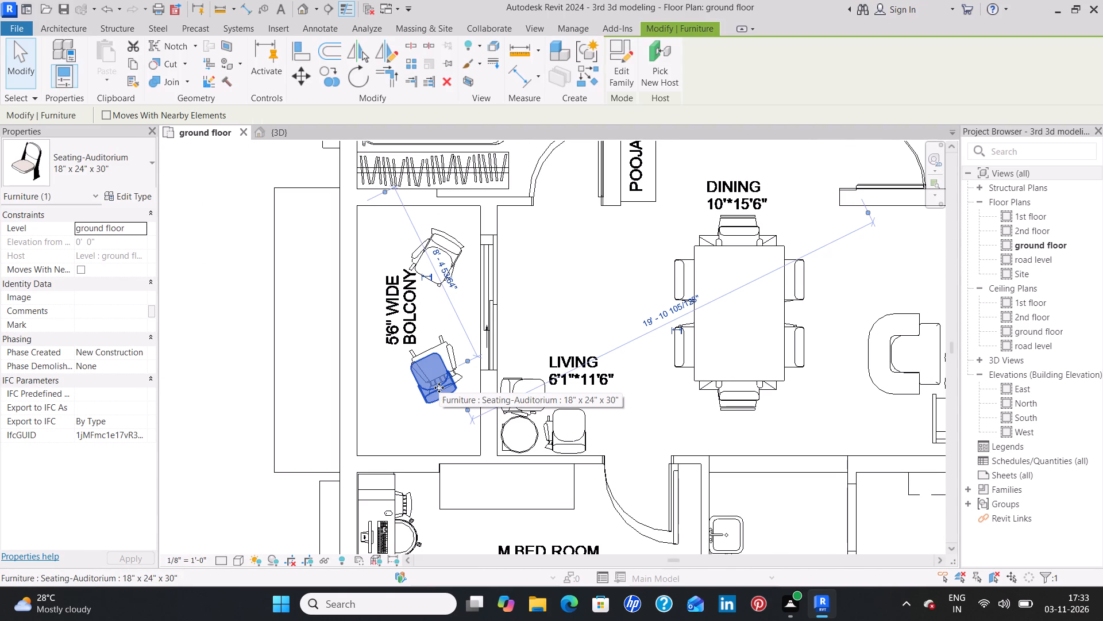
key(Up)
key(Up)
key(Up)
key(Up)
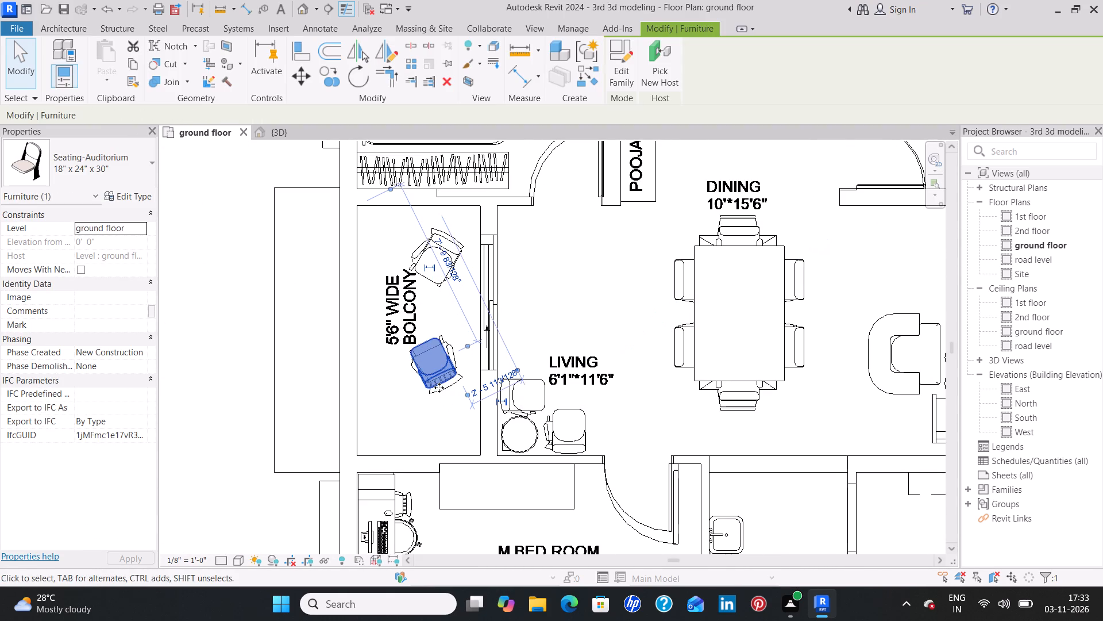
key(Down)
key(Right)
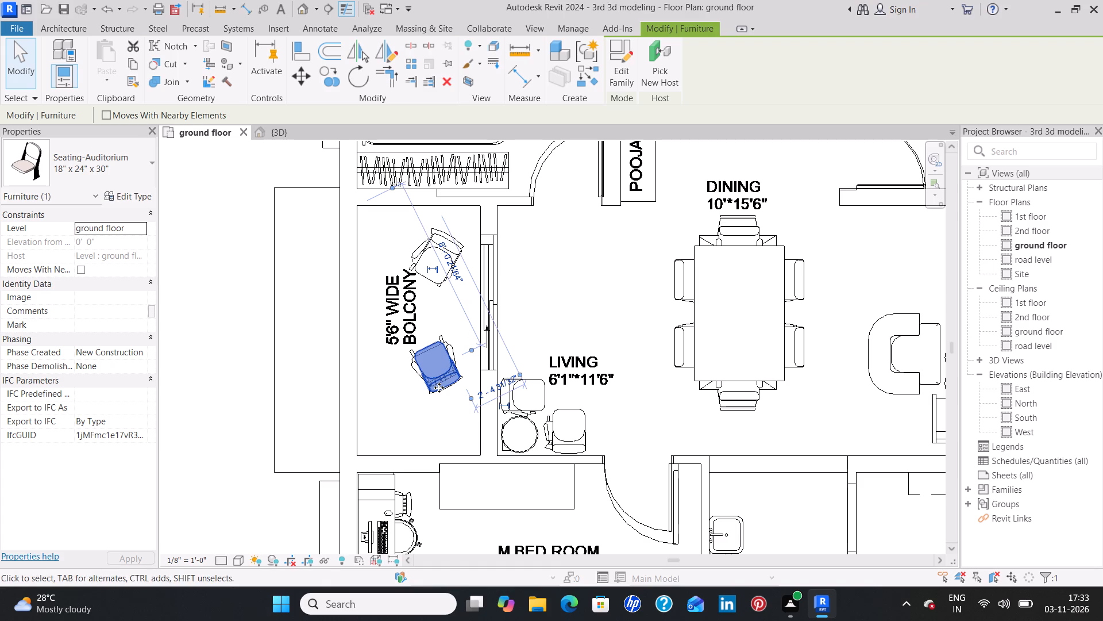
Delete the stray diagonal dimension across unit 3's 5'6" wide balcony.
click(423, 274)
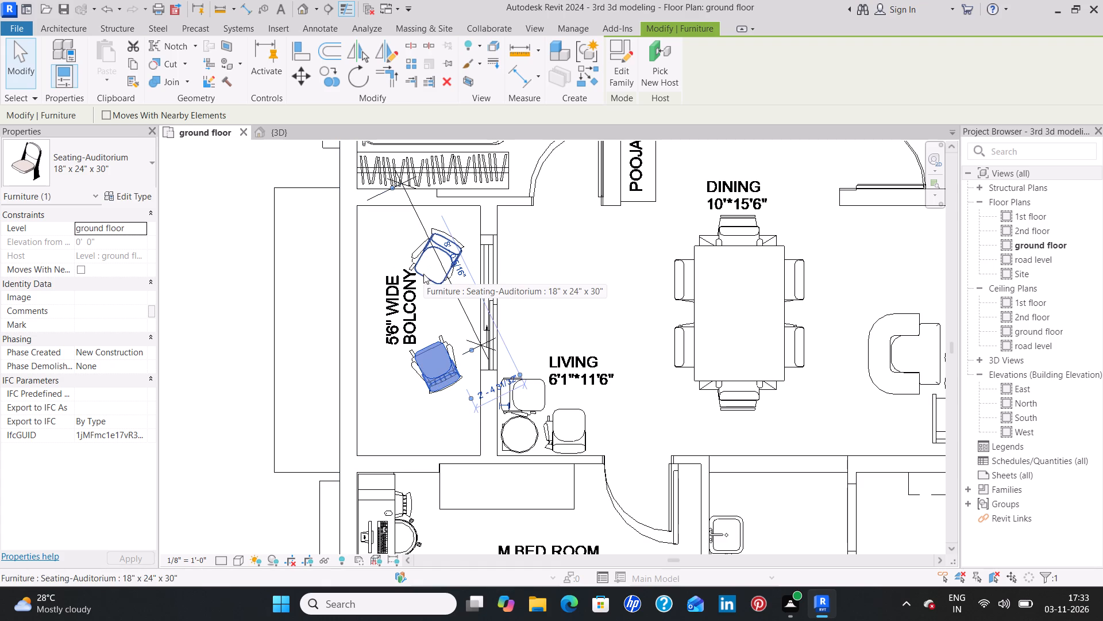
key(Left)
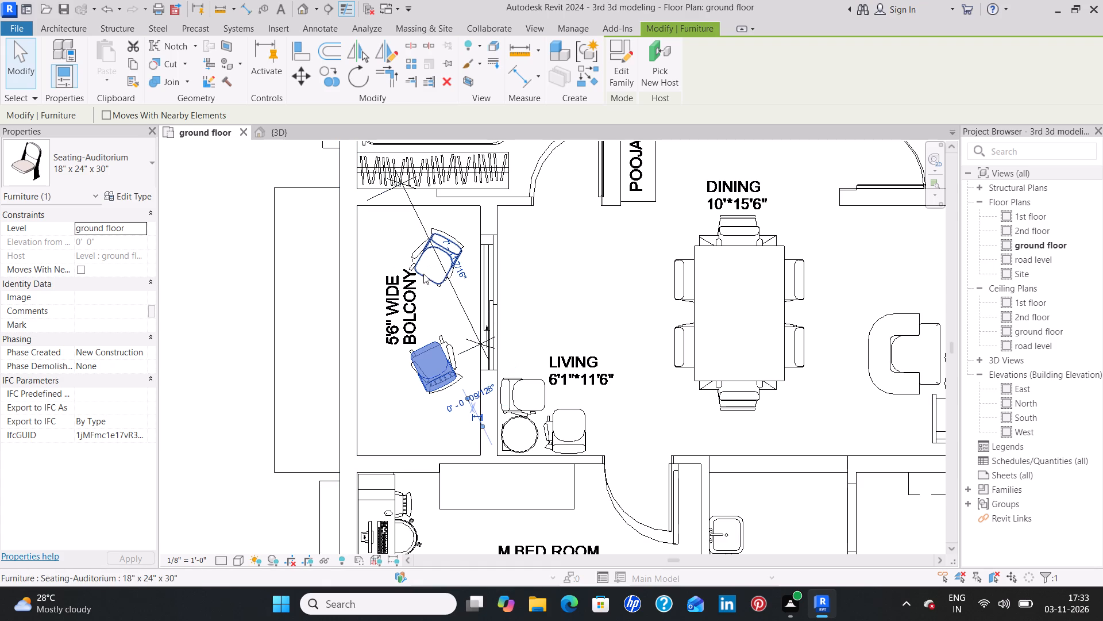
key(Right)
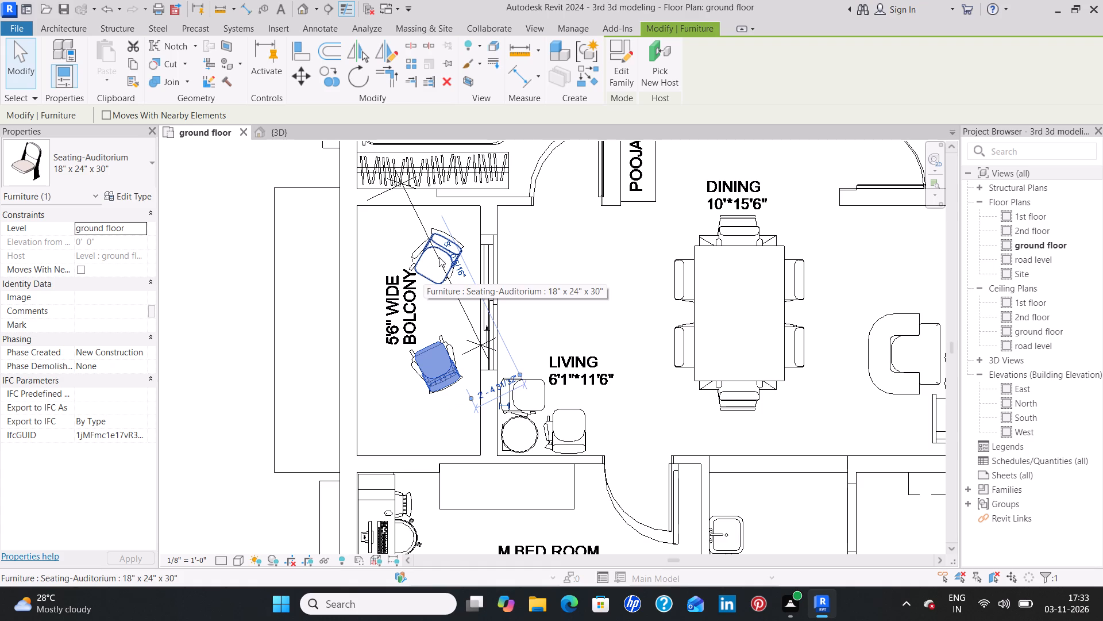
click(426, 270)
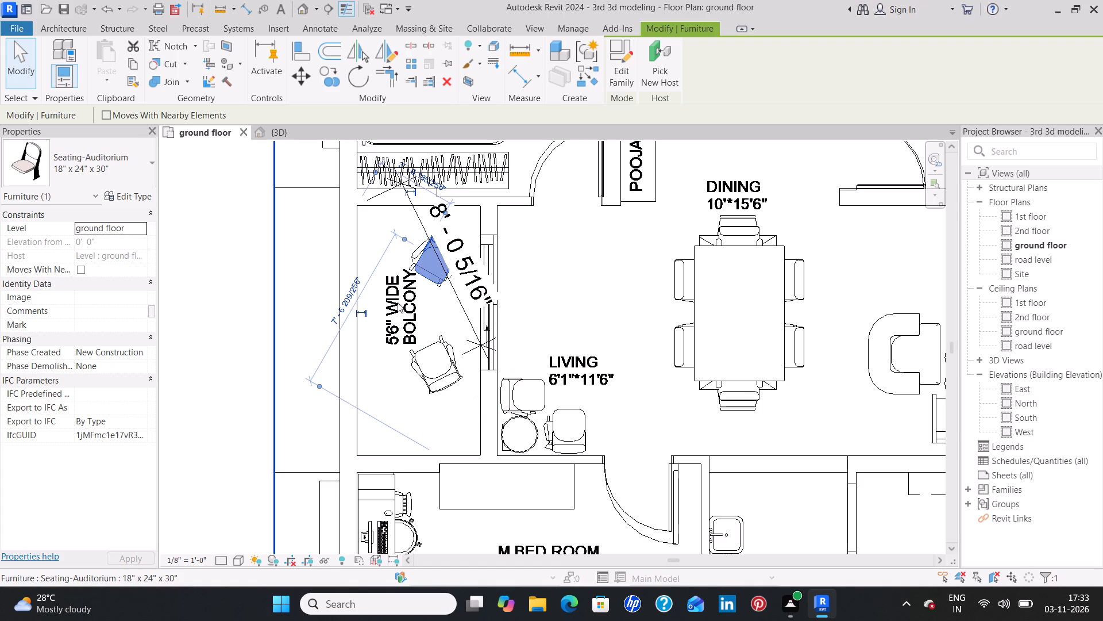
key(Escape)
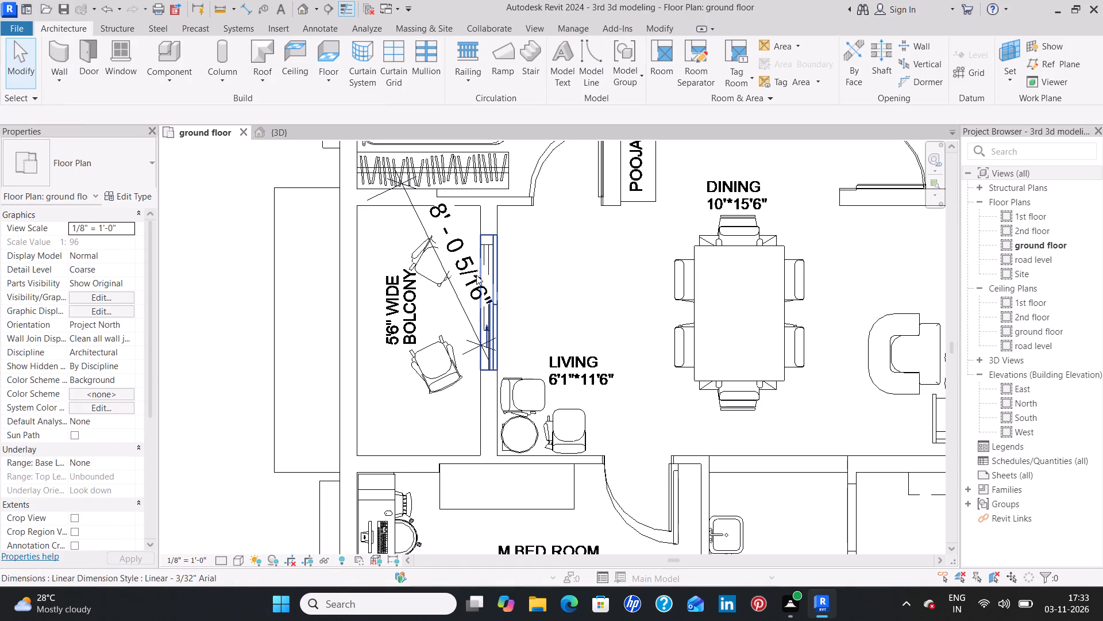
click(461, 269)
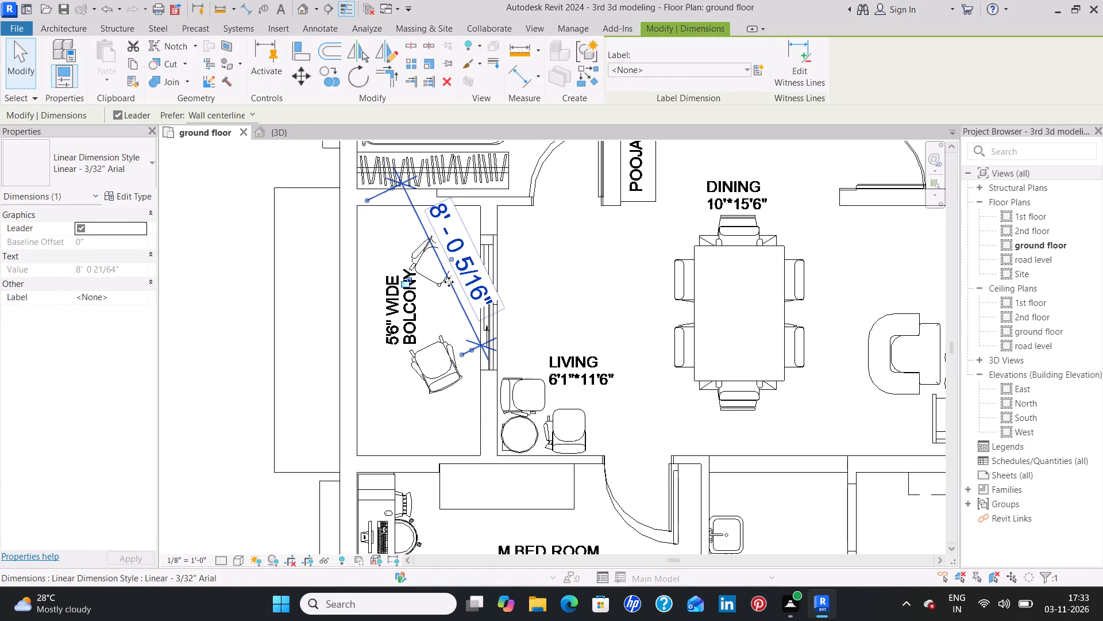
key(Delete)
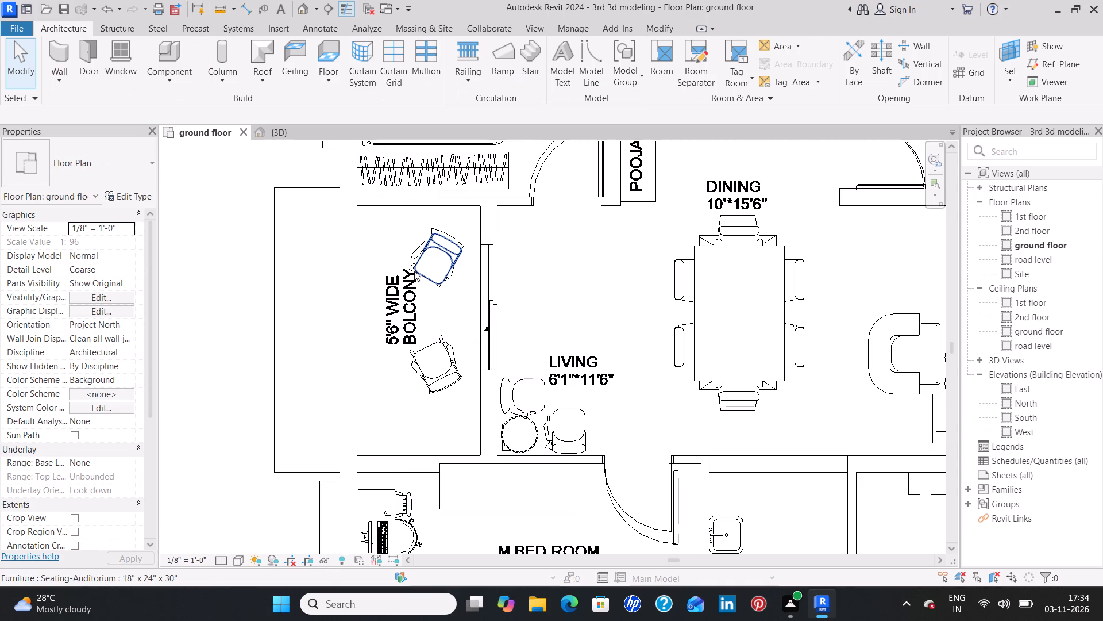
Nudge unit 3's other balcony chair, nearer the 11'*12' bedroom, slightly towards that bedroom onto its outline.
click(448, 252)
key(Left)
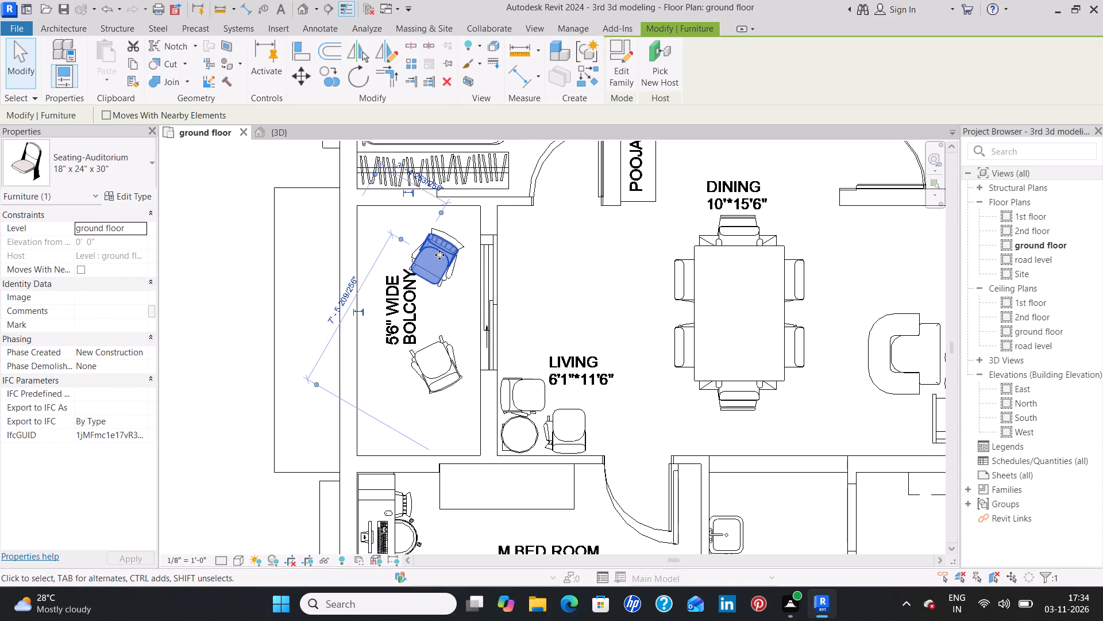
key(Up)
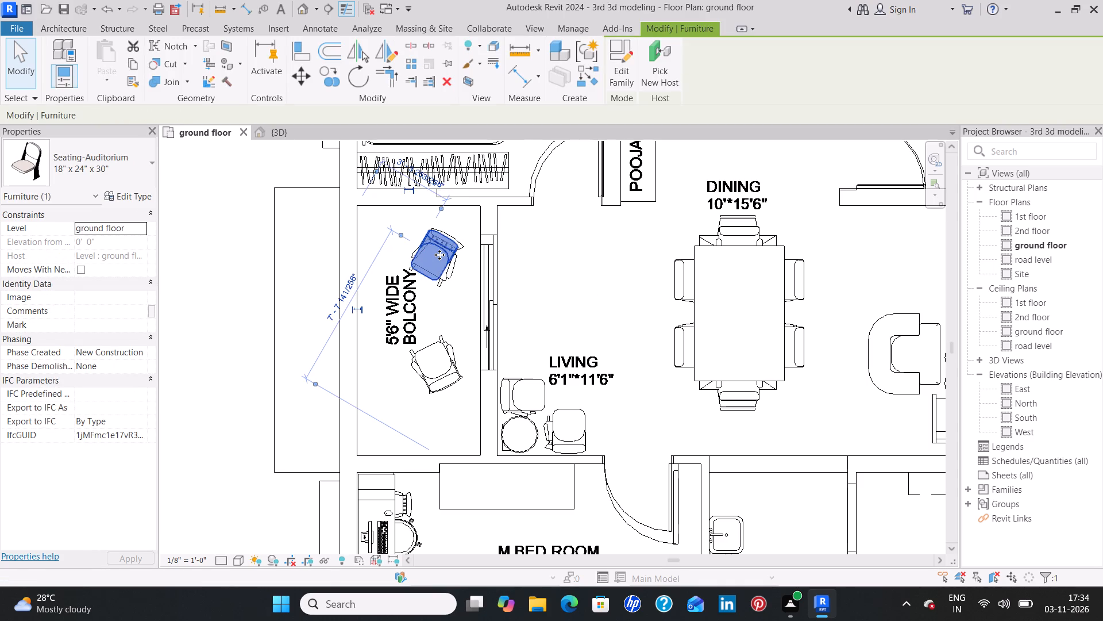
key(Up)
key(Right)
key(Right)
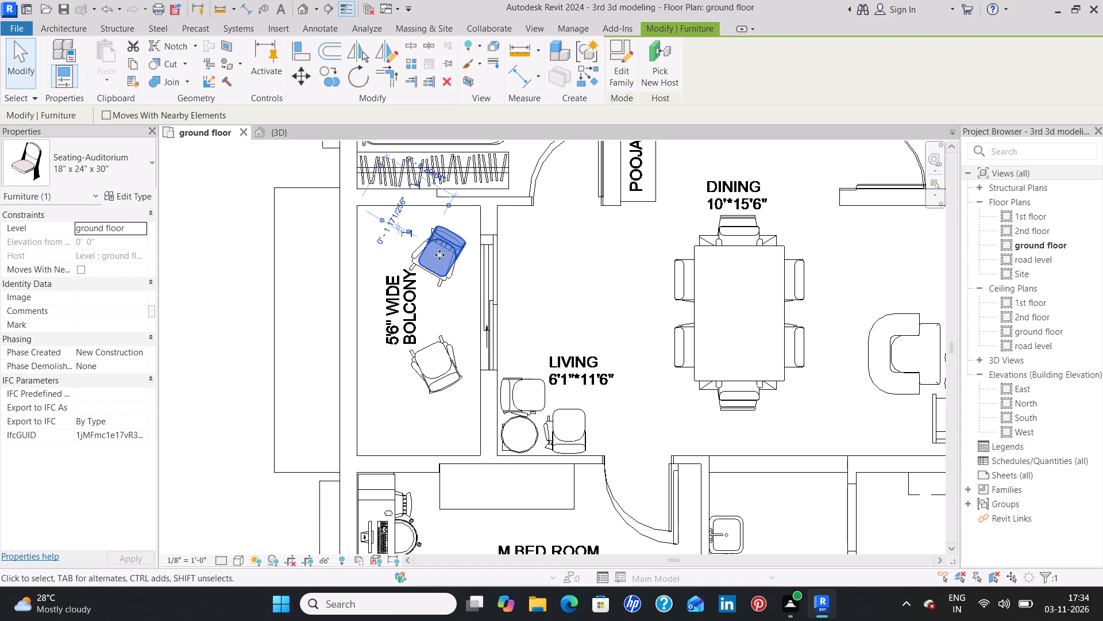
key(Down)
key(Left)
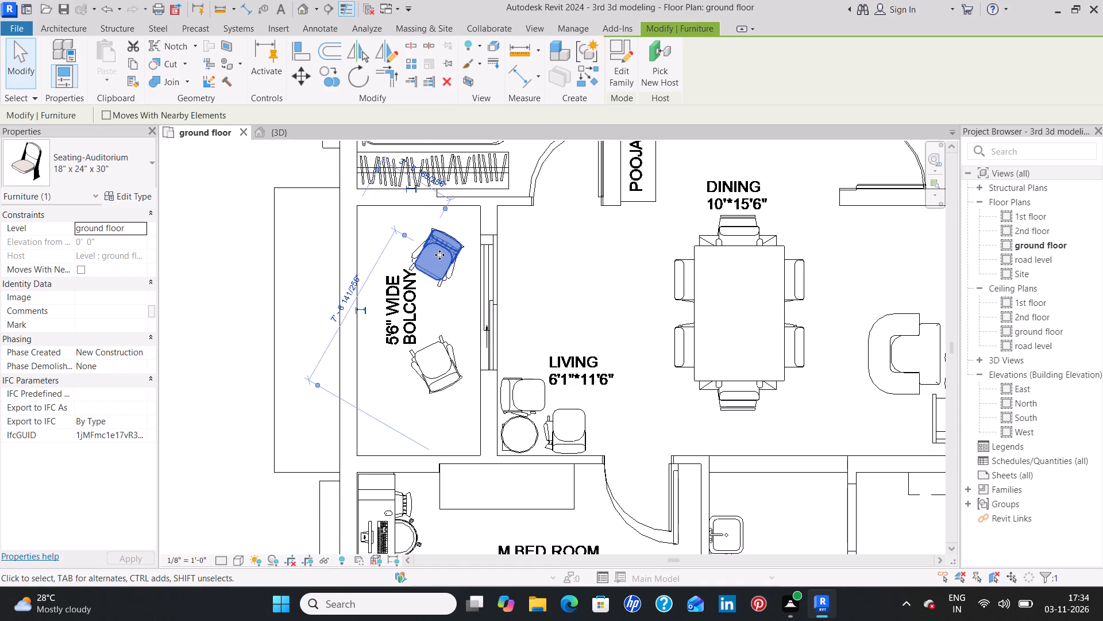
scroll(410, 259, down, 6)
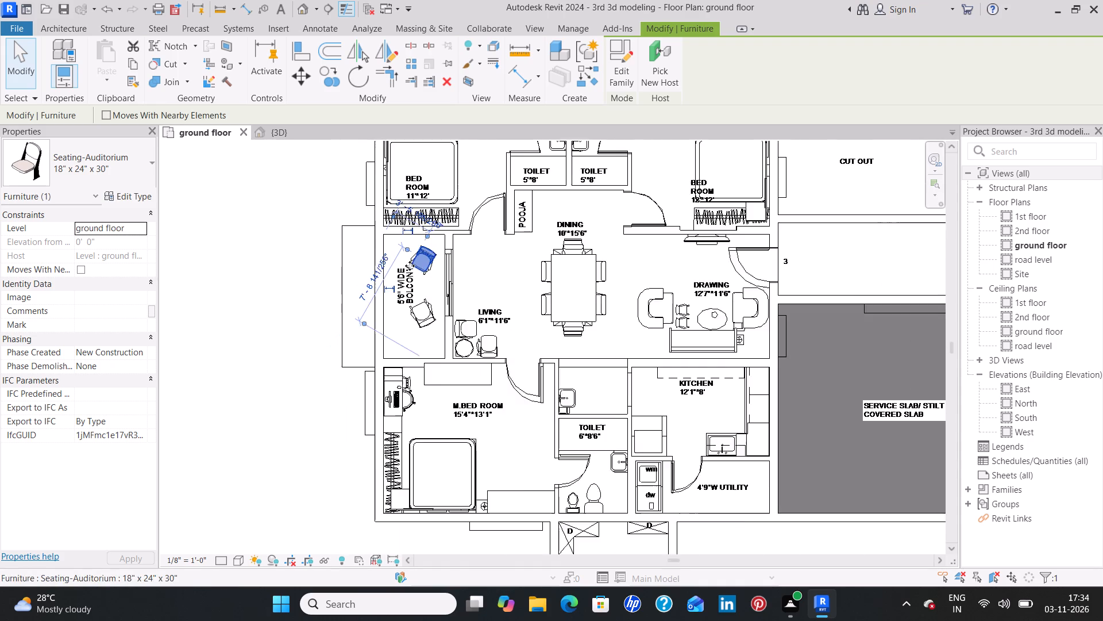
scroll(410, 266, down, 1)
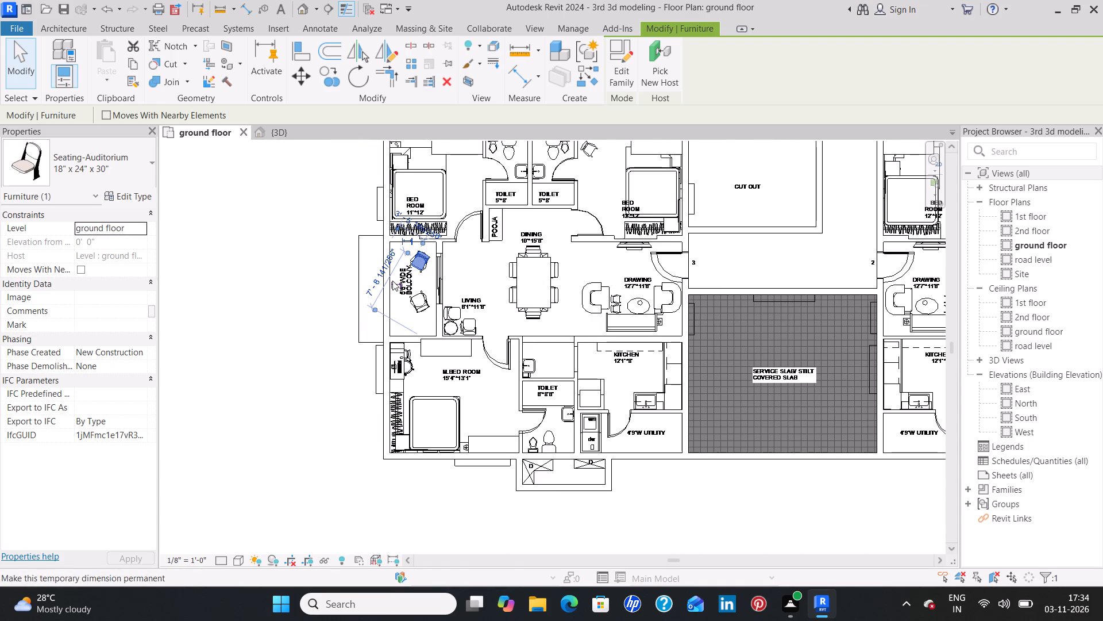
key(Escape)
In unit 4's 5'4" wide balcony, nudge the chair nearer the master bedroom slightly towards the dining room.
middle_drag(468, 168, 483, 461)
middle_drag(457, 228, 457, 388)
scroll(450, 343, up, 7)
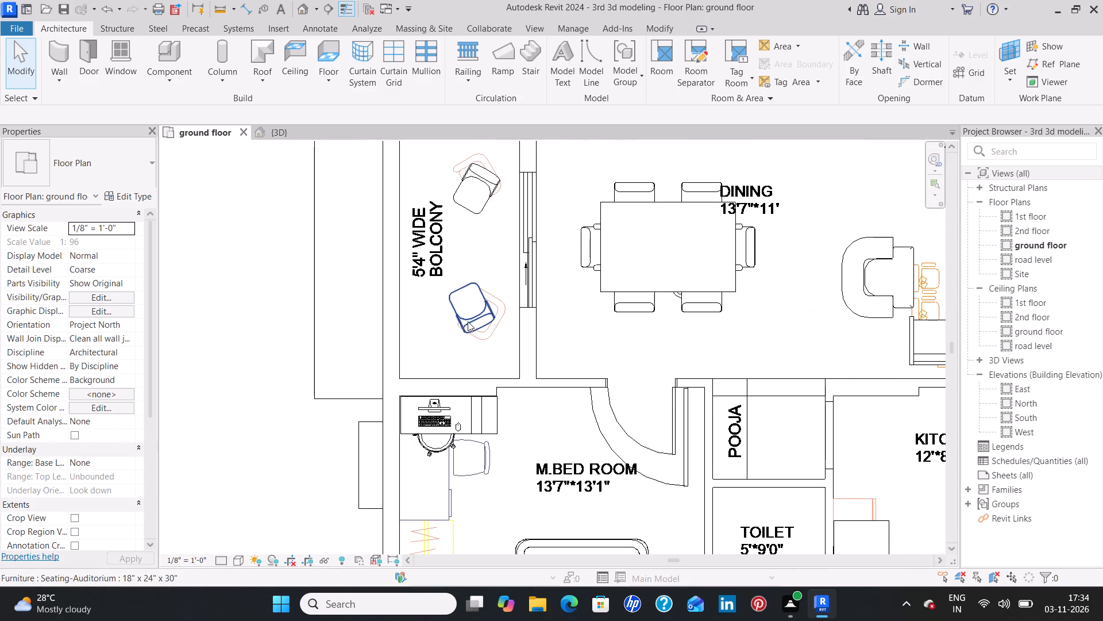
click(469, 321)
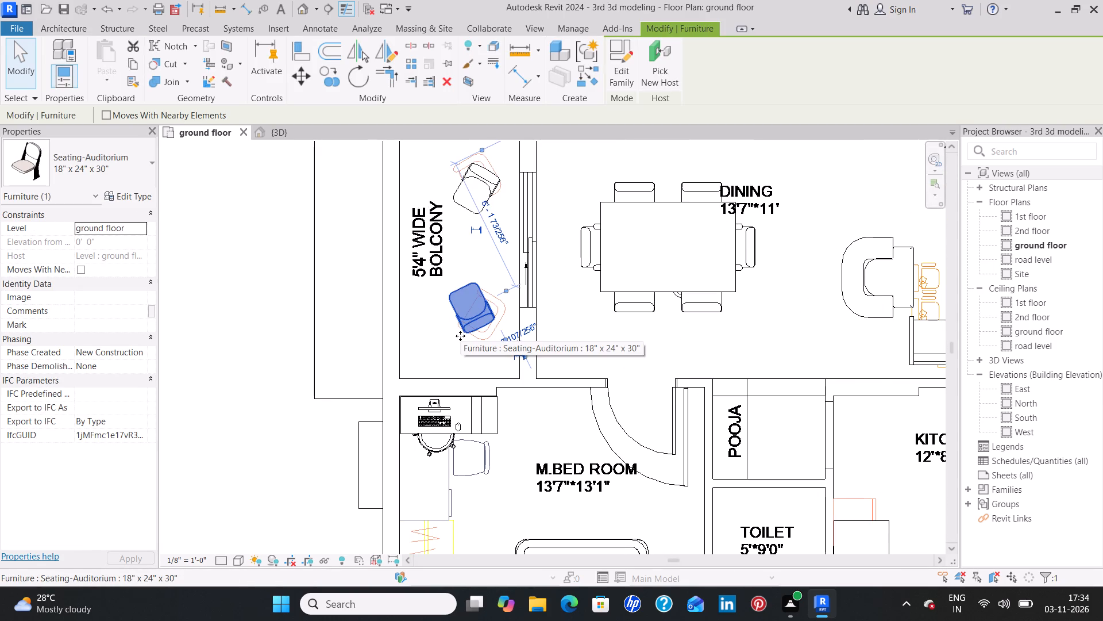
key(Up)
key(Up)
key(Down)
key(Down)
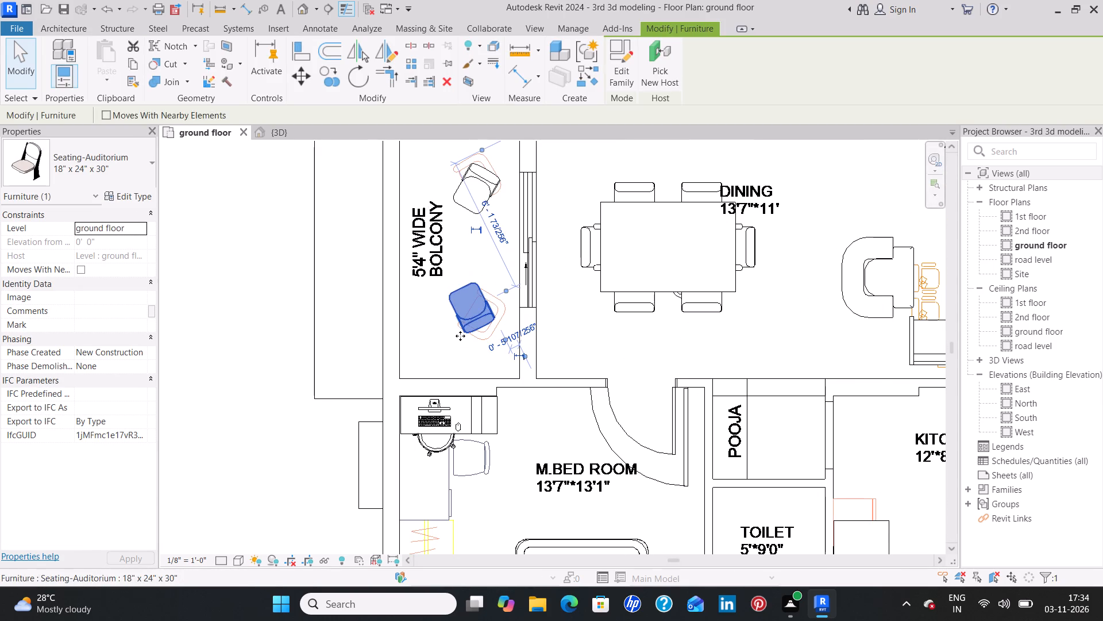
key(Right)
key(Right)
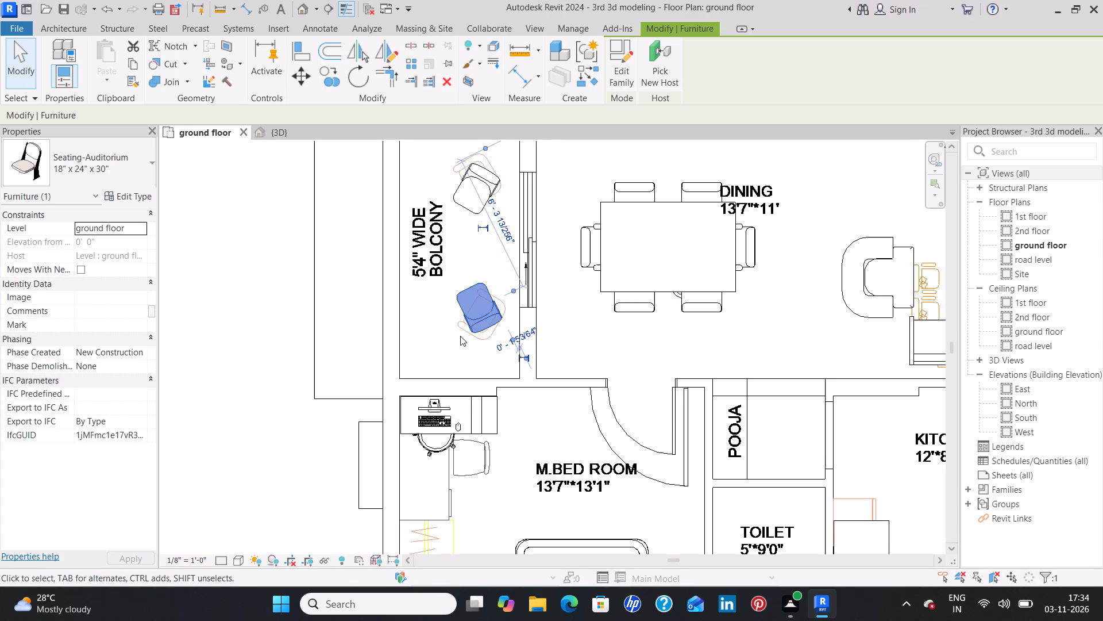
Nudge unit 4's other balcony chair slightly towards the adjoining 12'*11' bedroom.
click(464, 207)
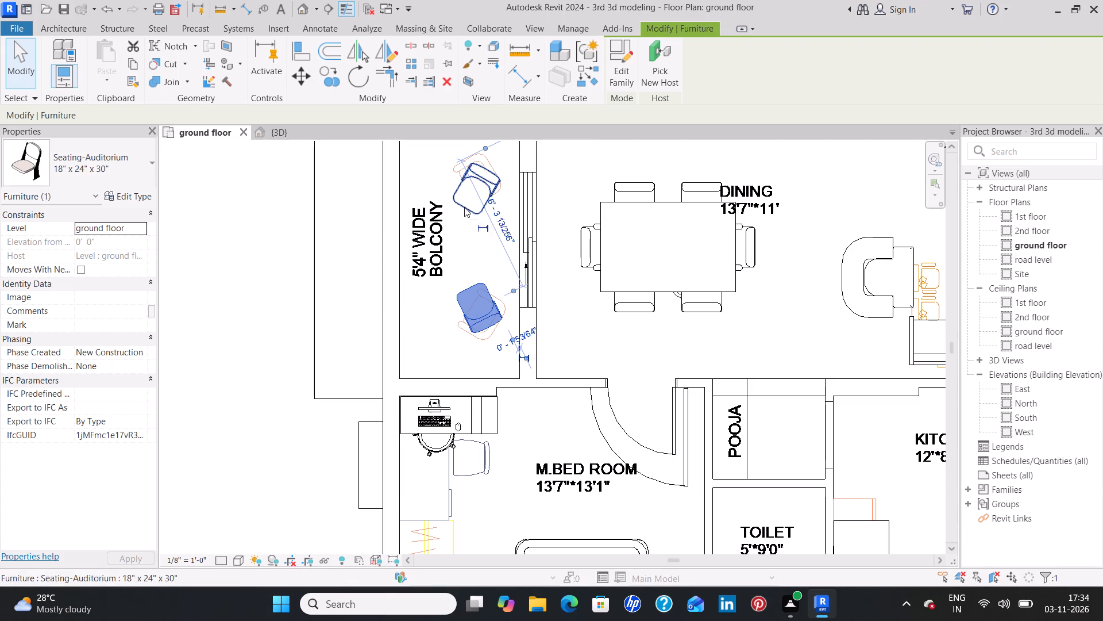
key(Up)
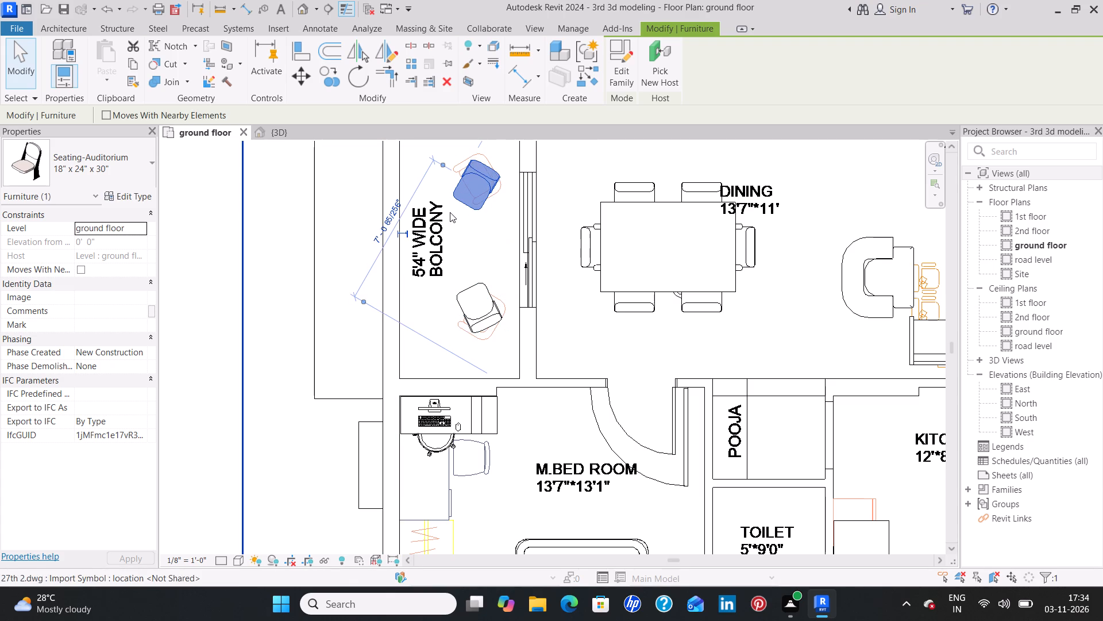
key(Up)
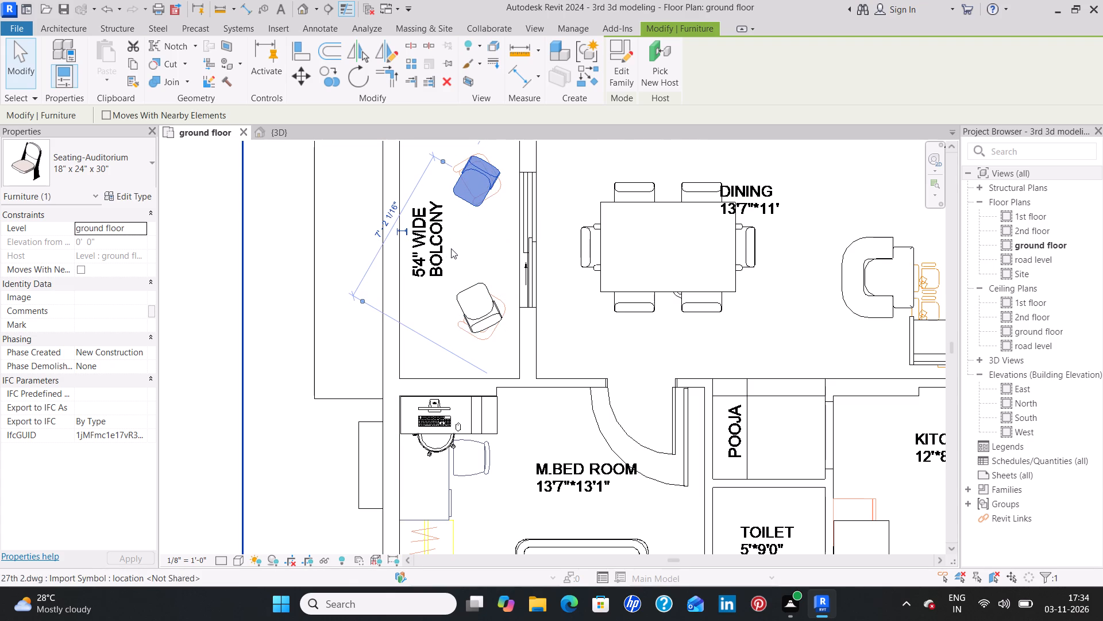
Check the balcony chairs against their outlines in the remaining units along this side of the plan, as far as unit 7.
scroll(440, 254, down, 3)
middle_drag(414, 173, 430, 480)
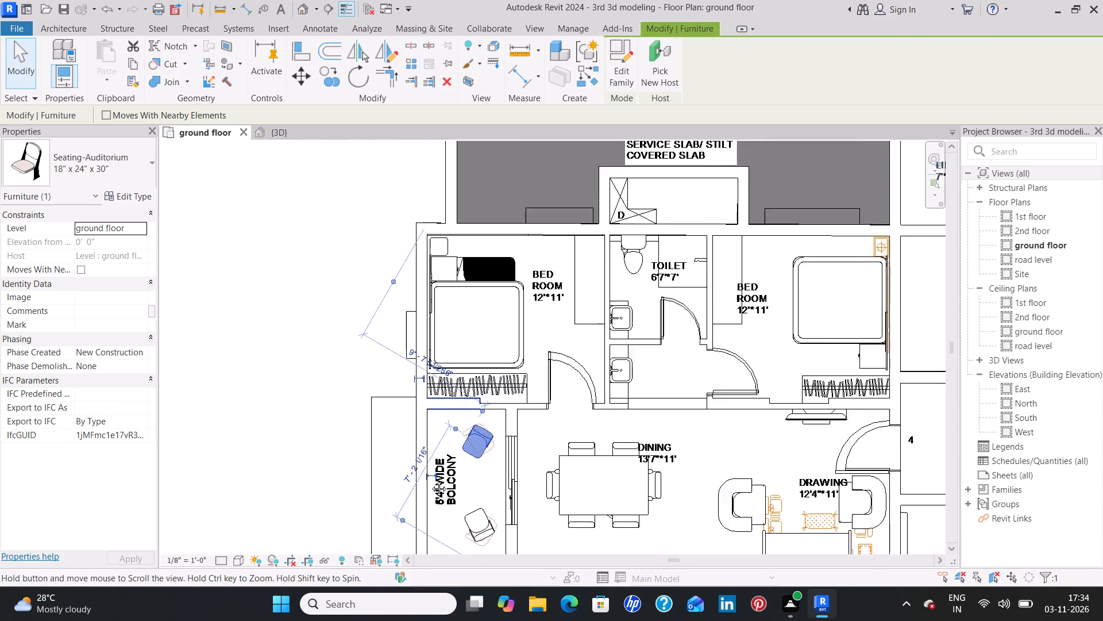
middle_drag(430, 480, 430, 513)
scroll(424, 416, down, 5)
middle_drag(441, 189, 422, 360)
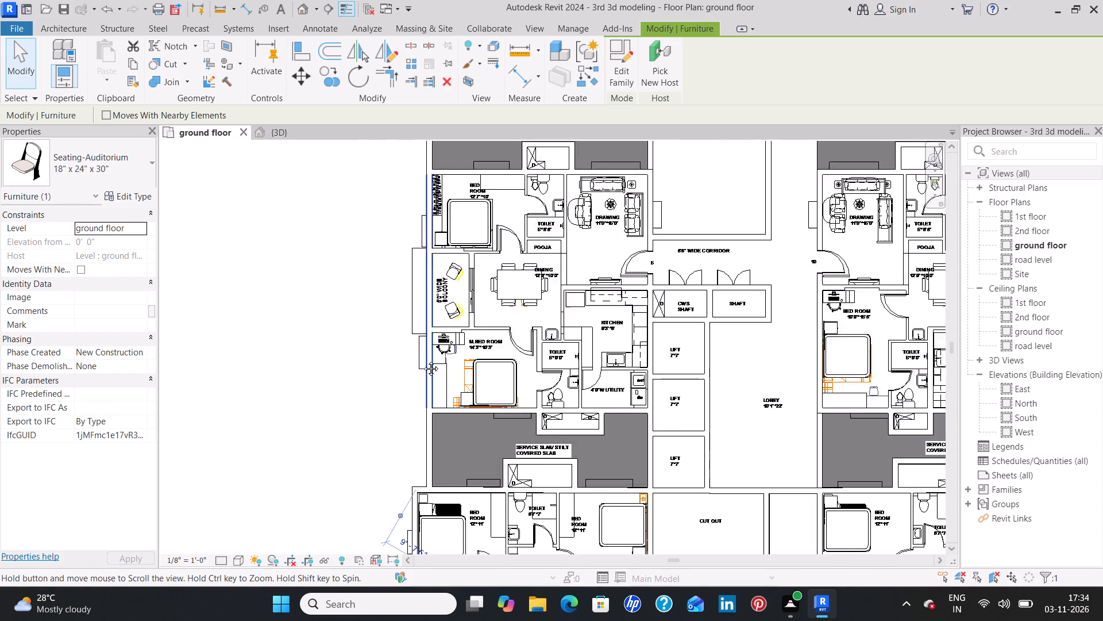
middle_drag(422, 360, 418, 386)
middle_drag(442, 296, 442, 428)
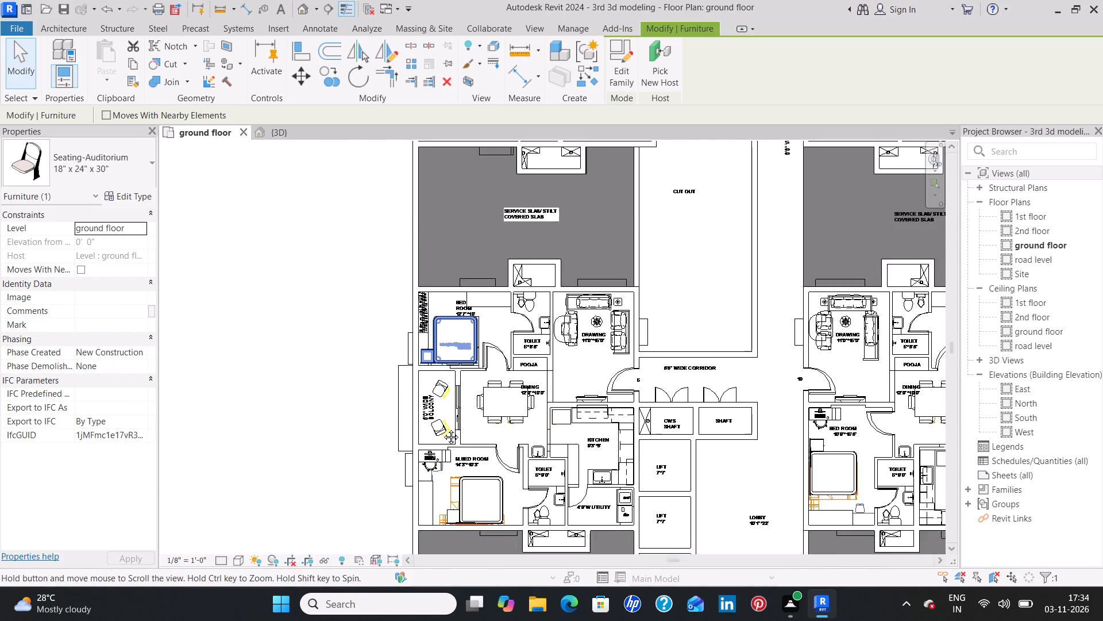
middle_drag(442, 428, 448, 517)
middle_drag(445, 278, 457, 455)
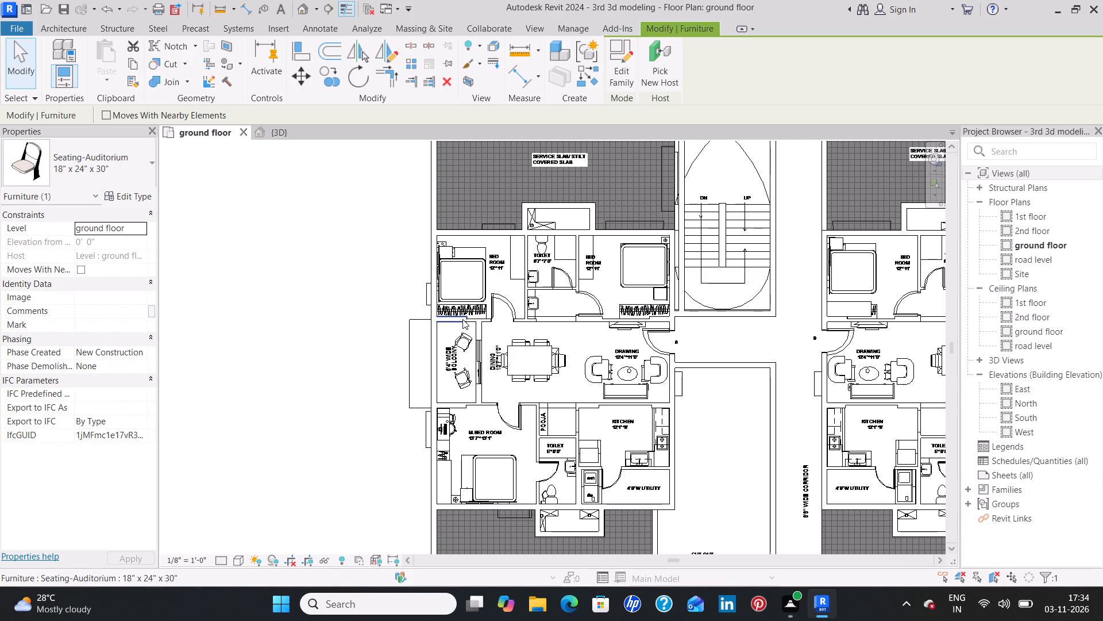
middle_drag(462, 319, 465, 536)
middle_drag(463, 337, 476, 492)
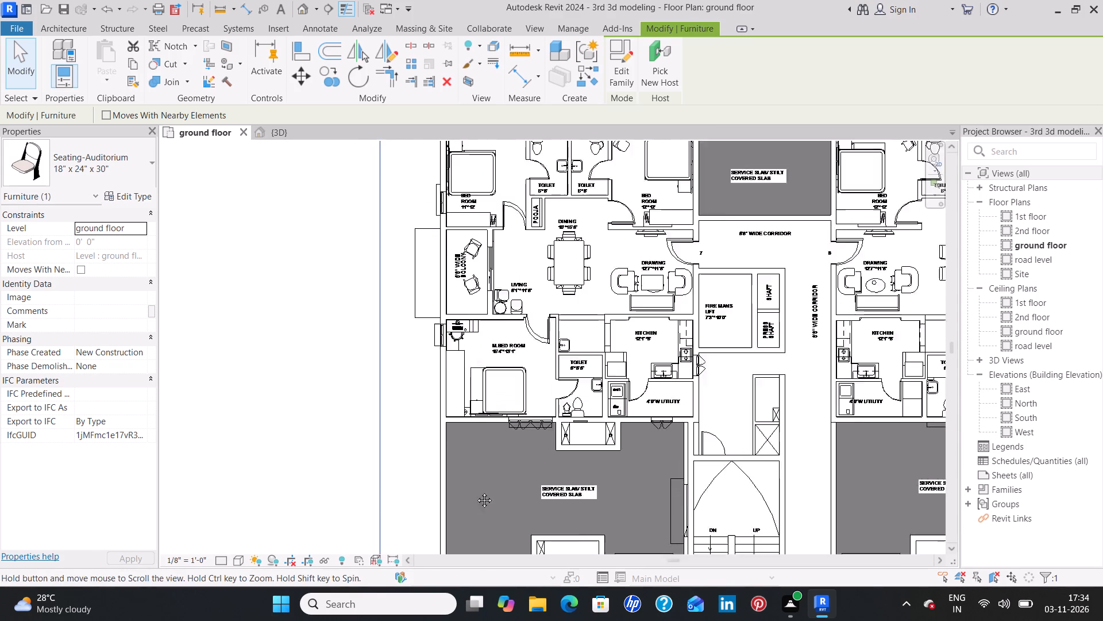
middle_drag(476, 492, 477, 501)
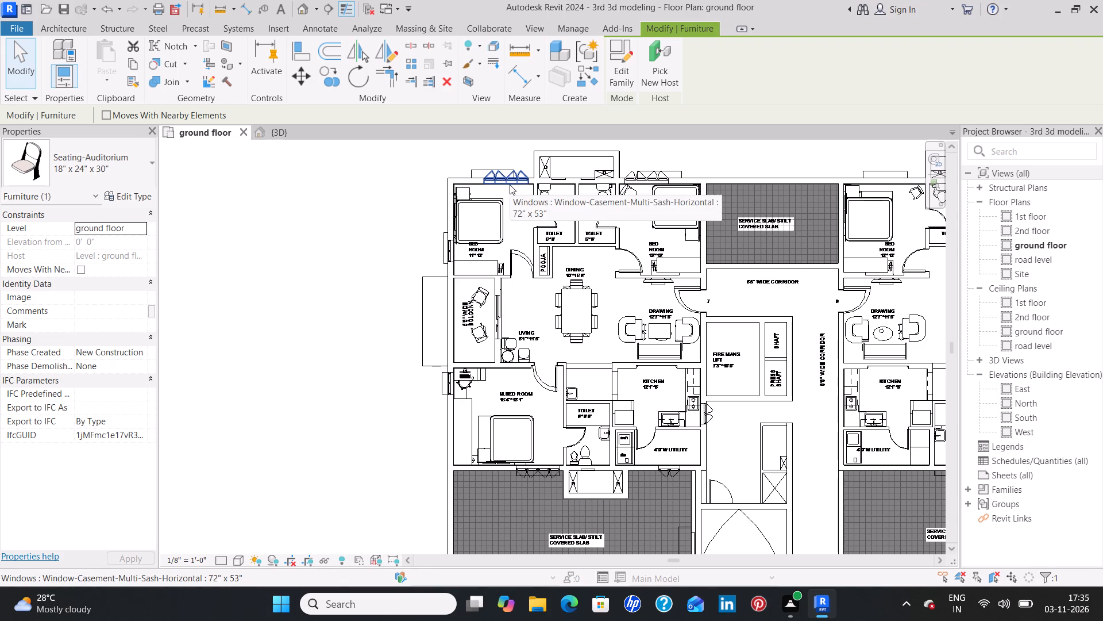
Create similar from unit 7's 72" x 53" multi-sash casement window, placing one in each outer wall of unit 8's 12'*12' and 11'*12' bedrooms.
click(512, 181)
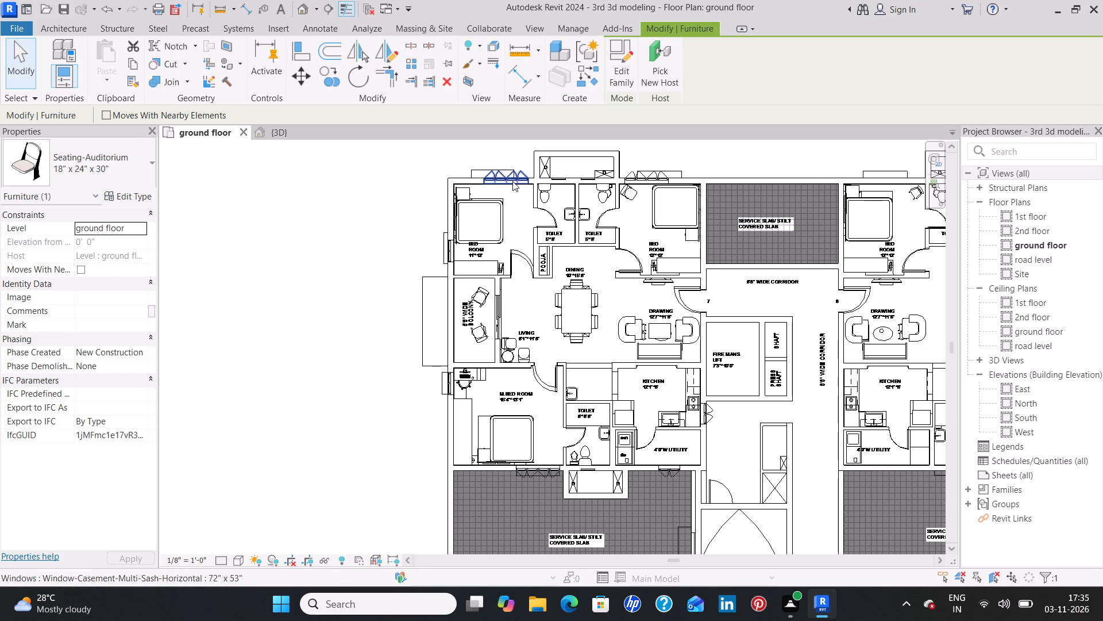
text(cs)
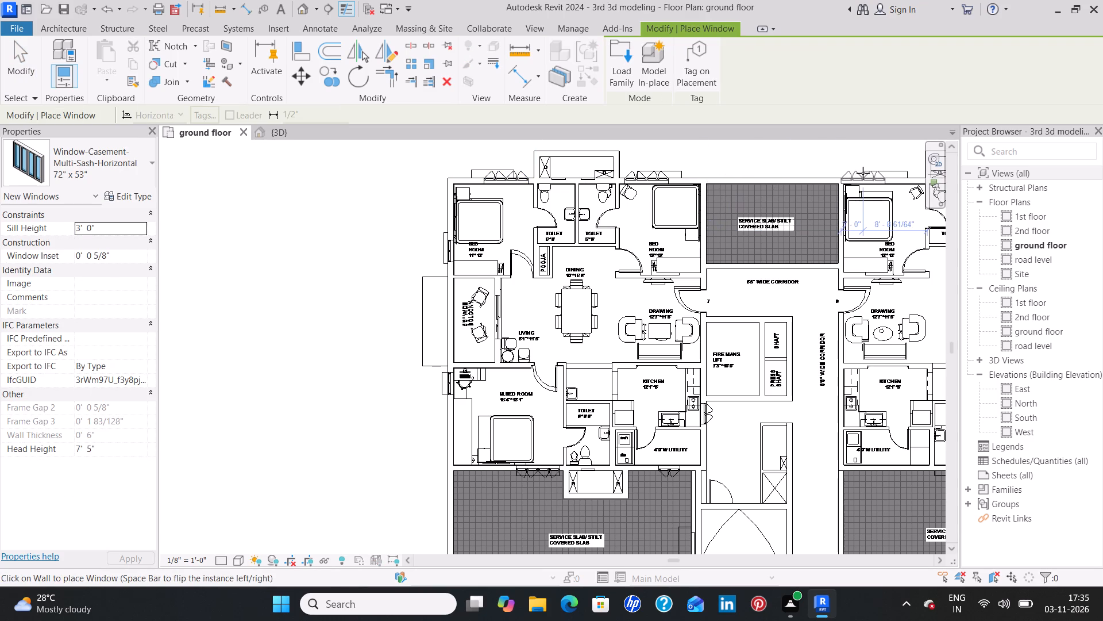
middle_drag(865, 173, 494, 231)
scroll(504, 251, up, 3)
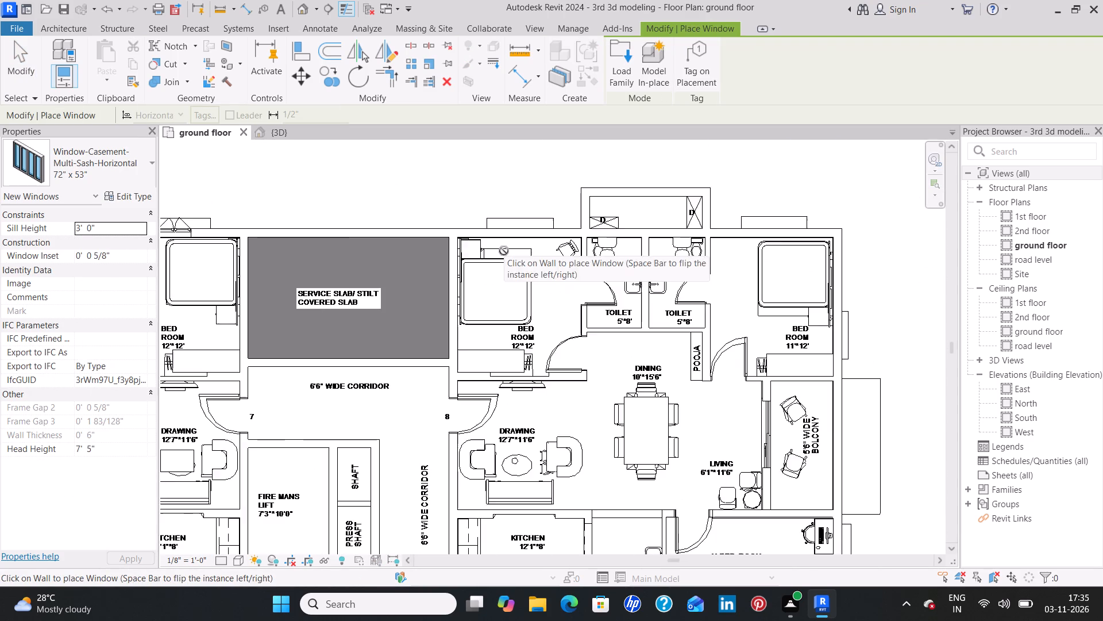
scroll(504, 250, up, 3)
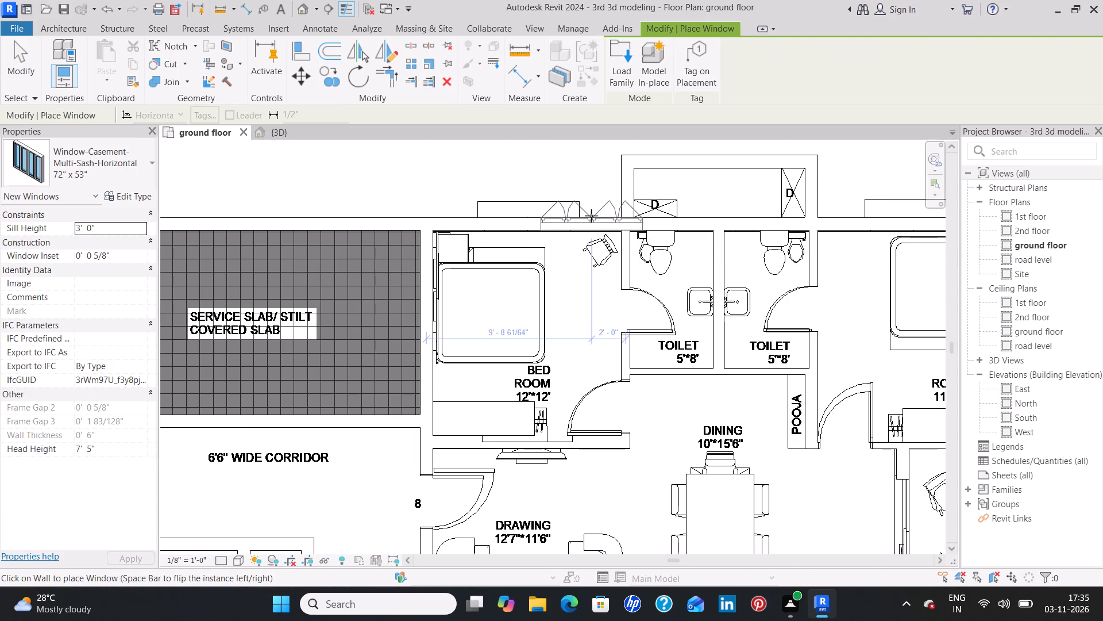
click(554, 214)
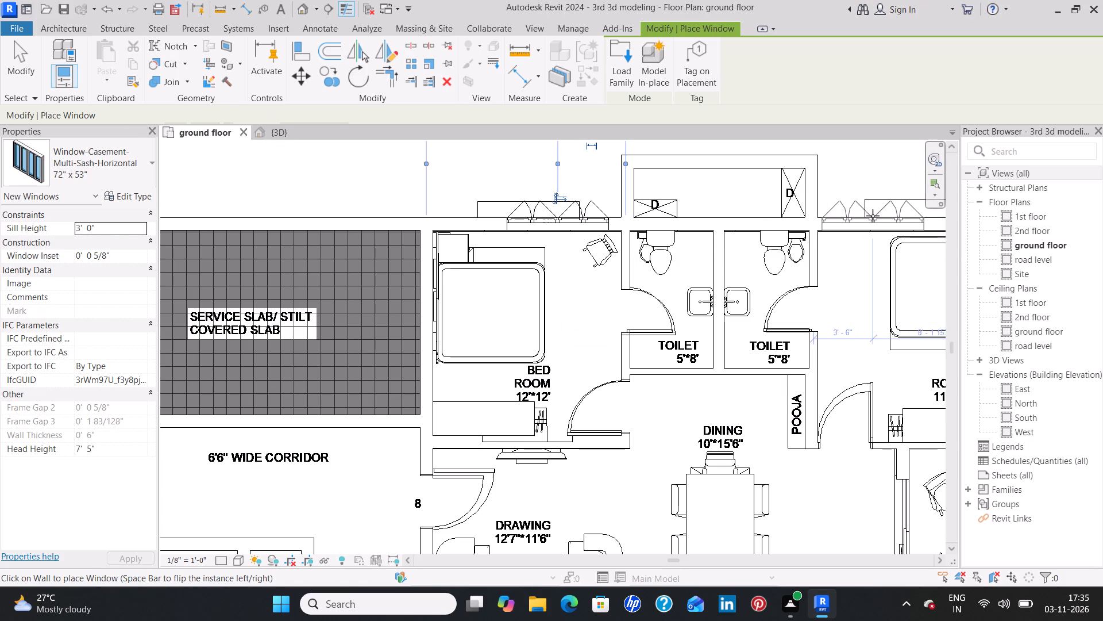
click(881, 216)
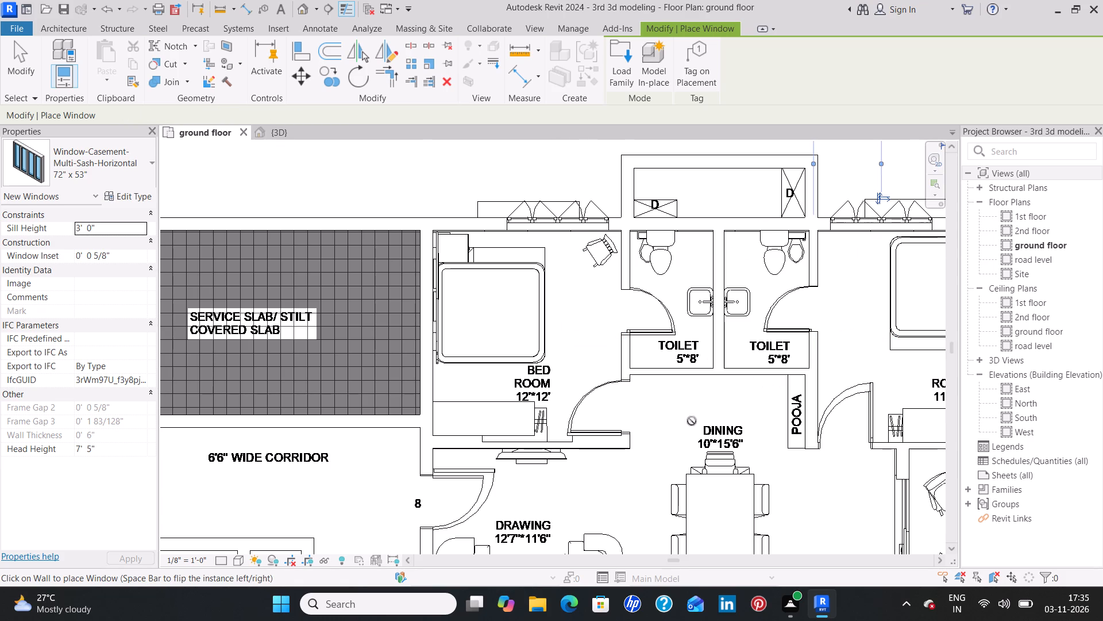
Place the same window in unit 8's master bedroom outer wall, about 5'0" from the living room wall.
middle_drag(653, 453, 519, 156)
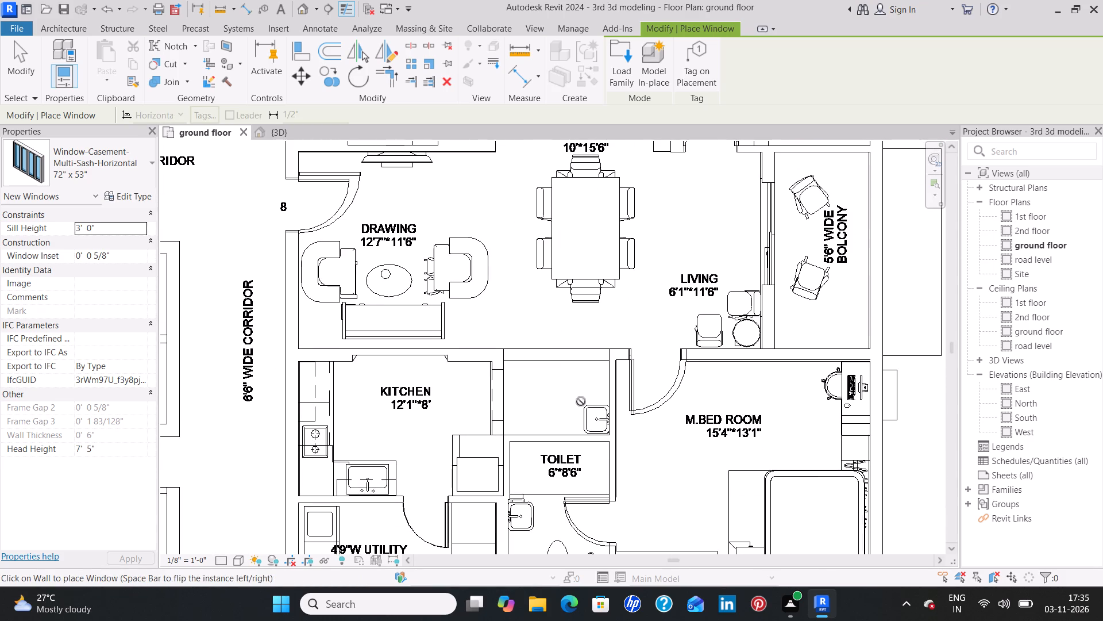
middle_drag(581, 401, 556, 206)
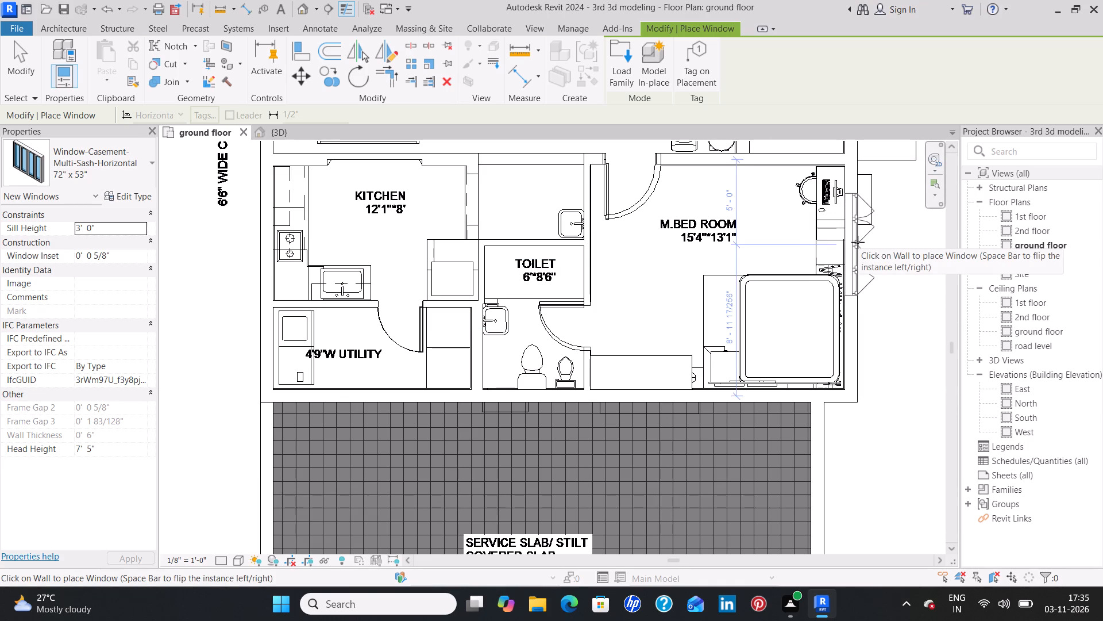
click(858, 242)
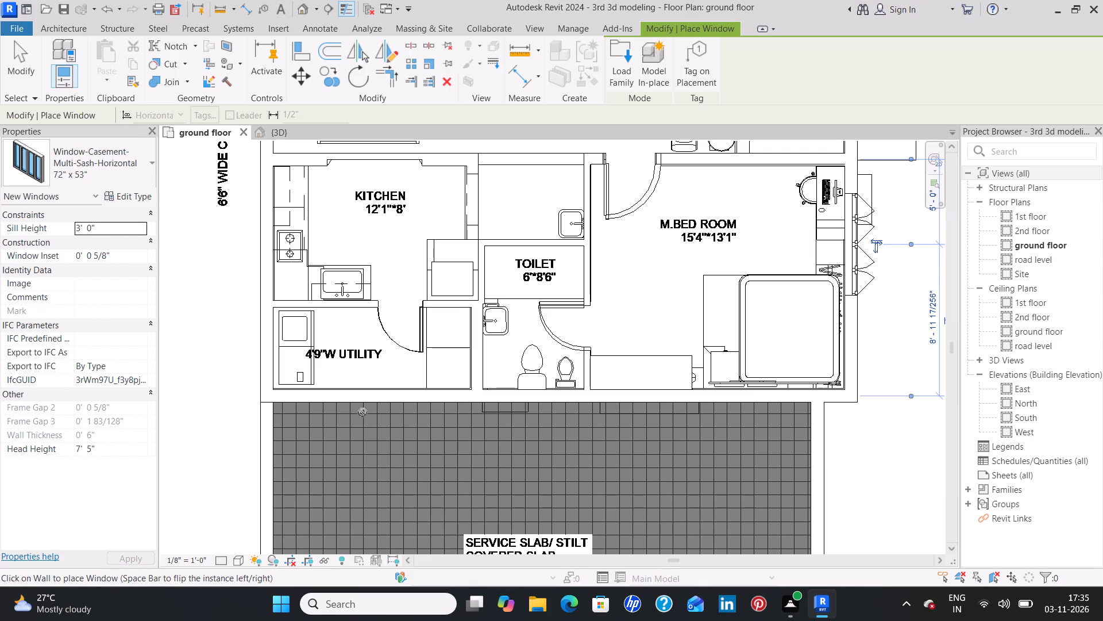
In the unit between units 8 and 10, place a 72" x 53" casement window in each 12'*11' bedroom's wall facing the service slab.
scroll(511, 455, down, 3)
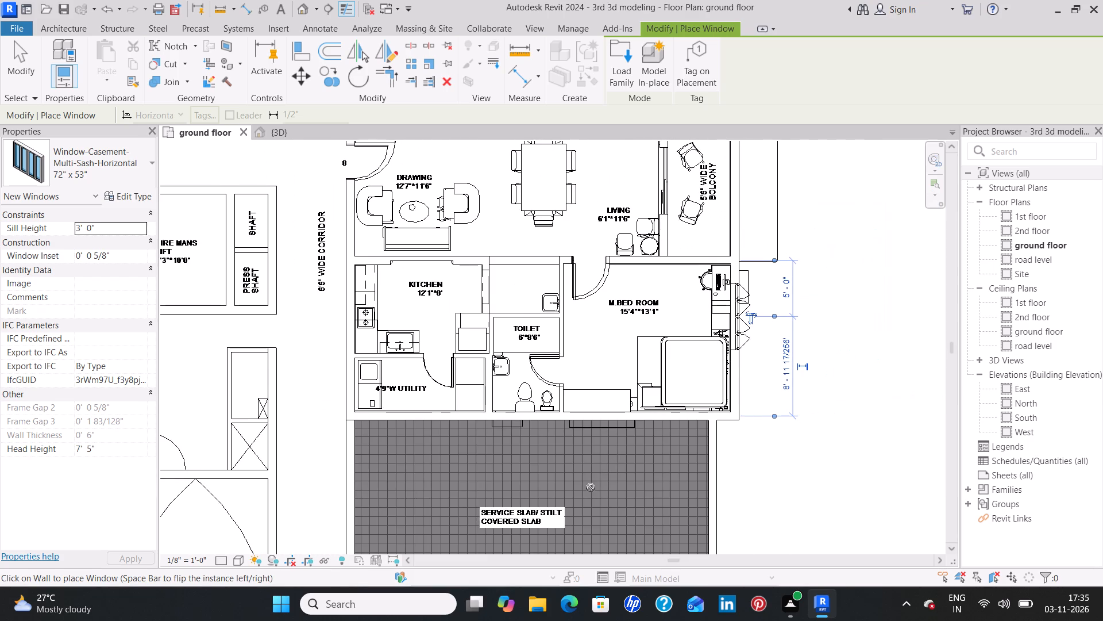
middle_drag(591, 488, 560, 327)
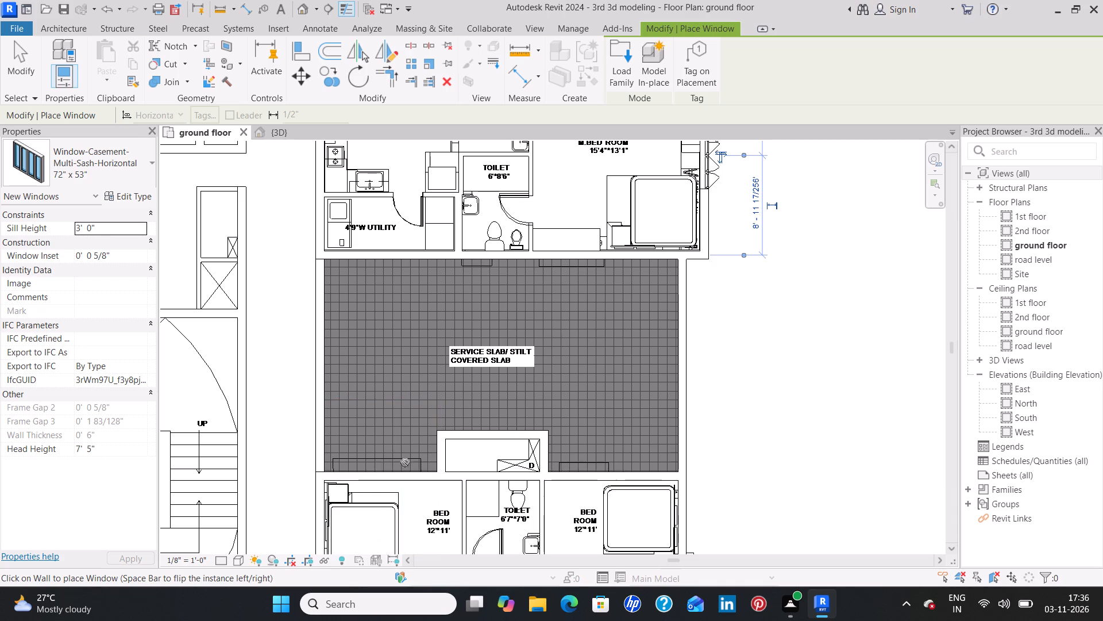
middle_drag(405, 463, 410, 309)
scroll(410, 309, up, 6)
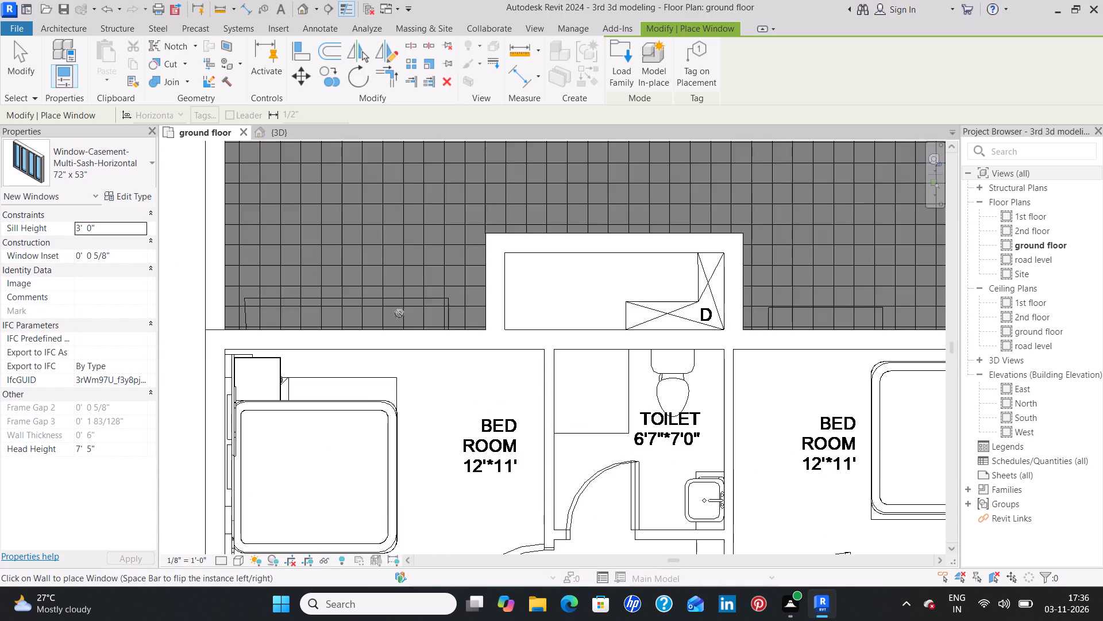
scroll(407, 320, up, 1)
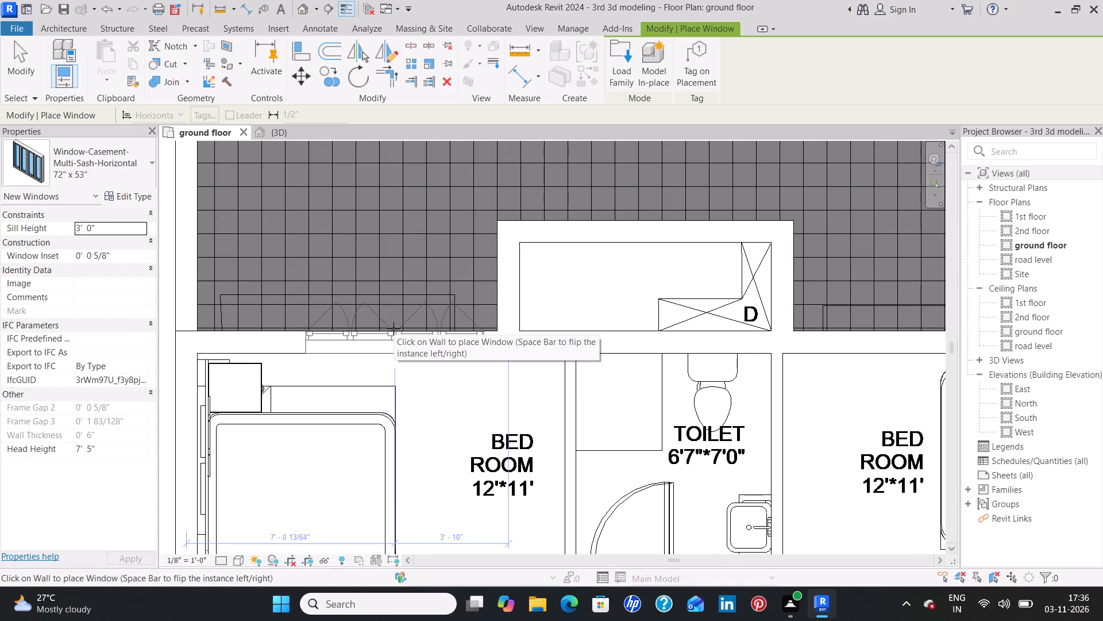
click(387, 327)
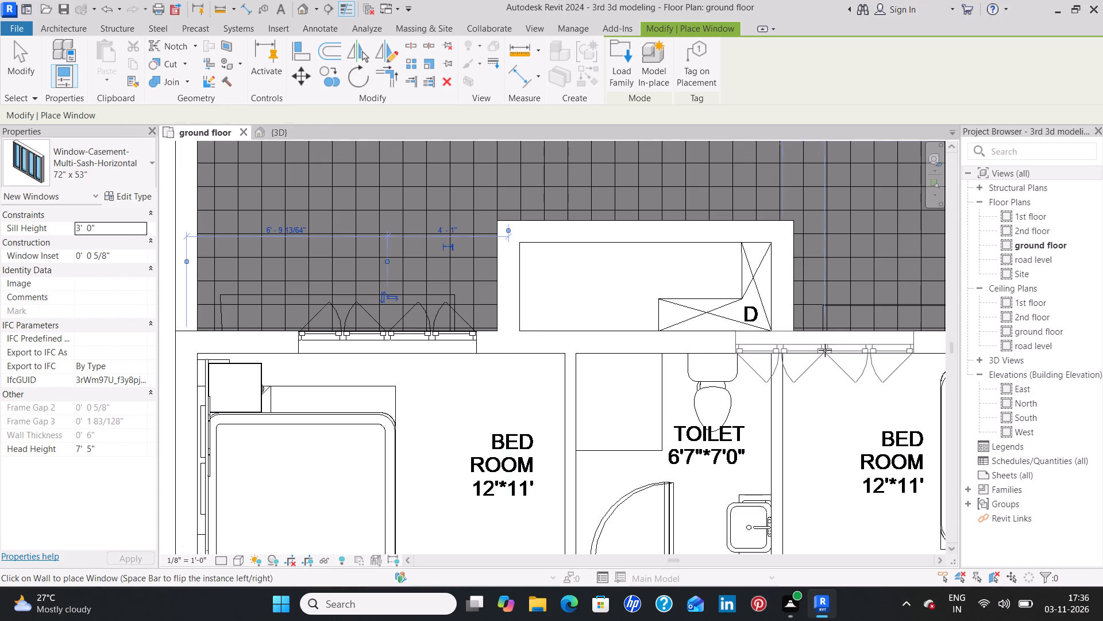
middle_drag(825, 350, 488, 368)
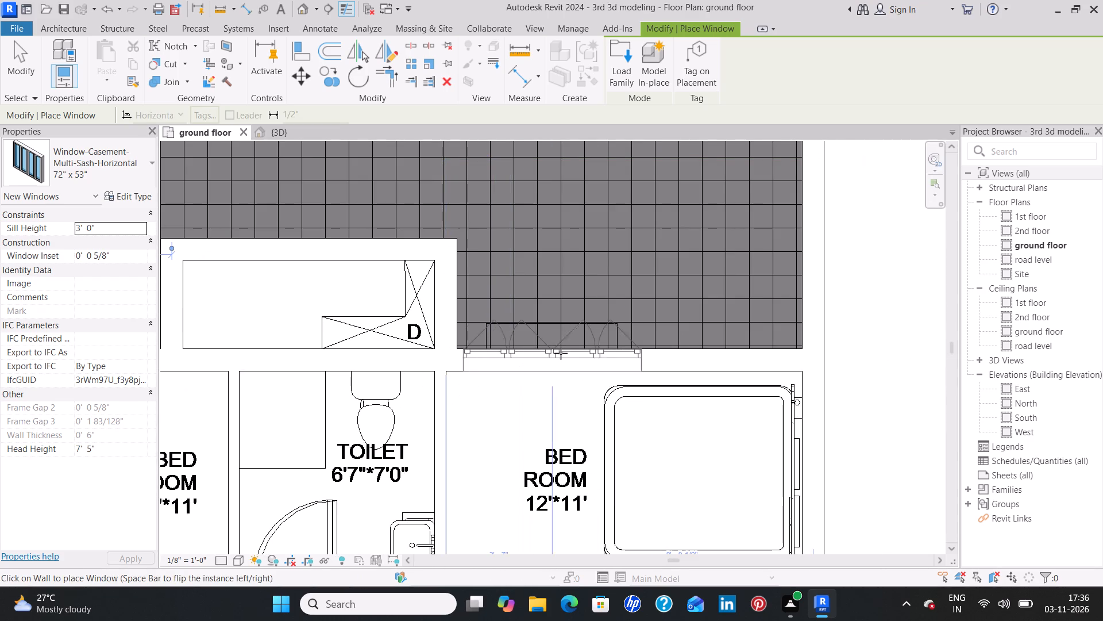
click(569, 349)
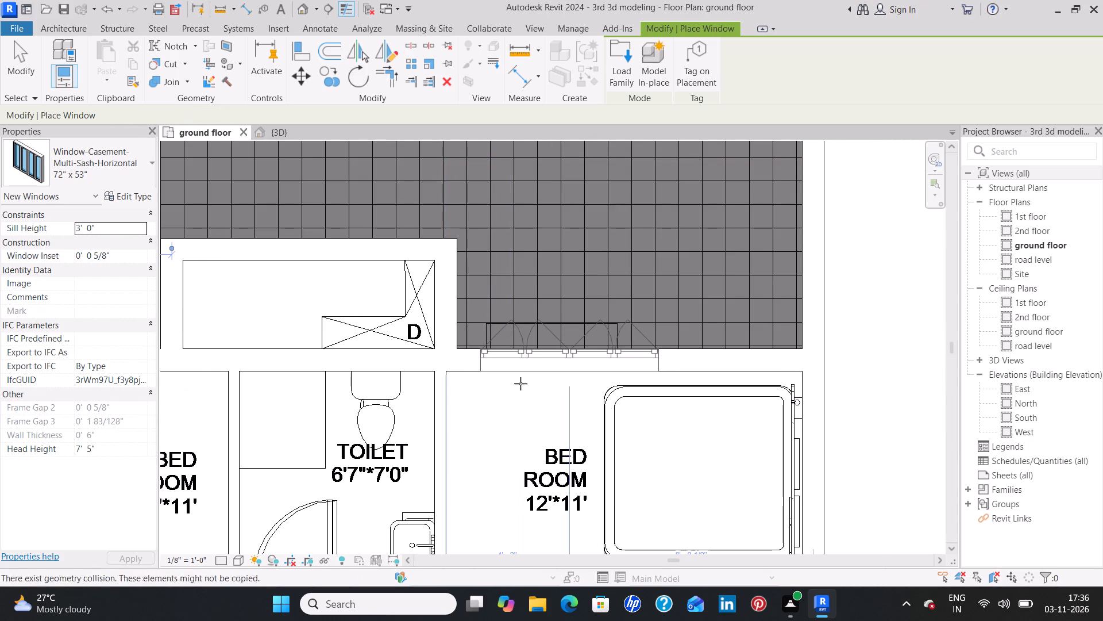
Place the same window in that unit's 13'7"*13'1" master bedroom outer wall beside the desk, about 9'10" from the service slab wall.
scroll(546, 488, down, 4)
middle_drag(541, 519, 512, 287)
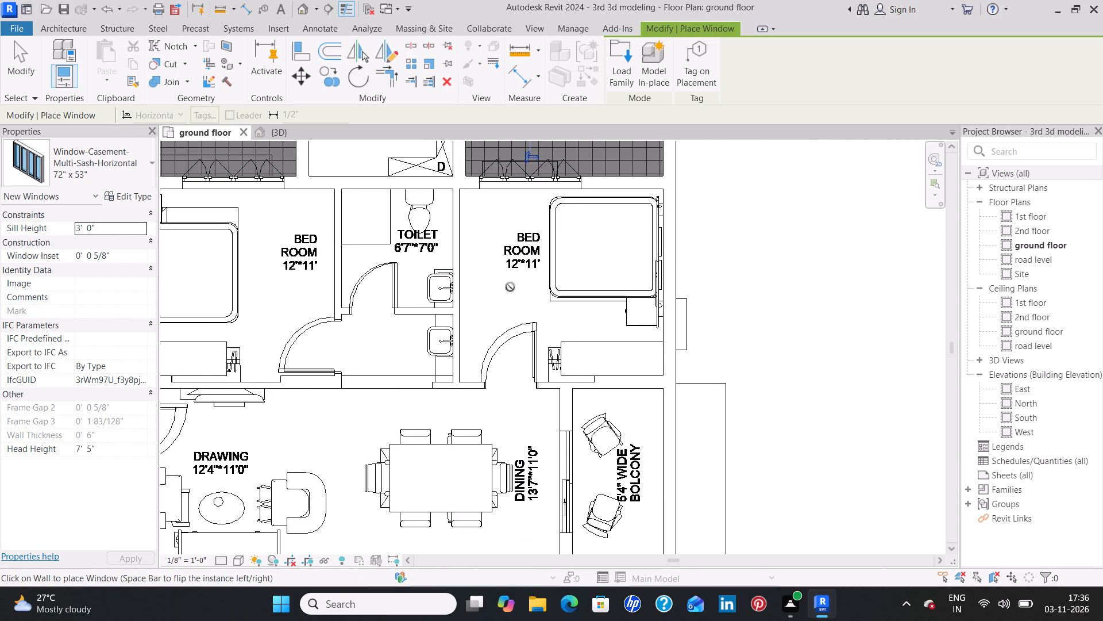
middle_drag(497, 476, 487, 299)
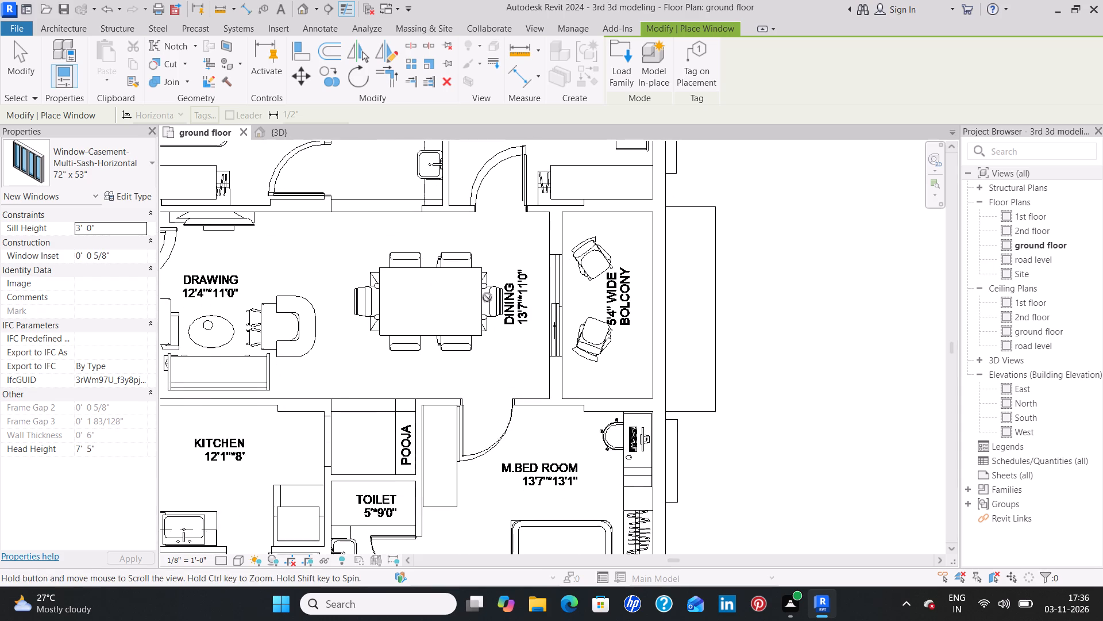
middle_drag(492, 491, 484, 318)
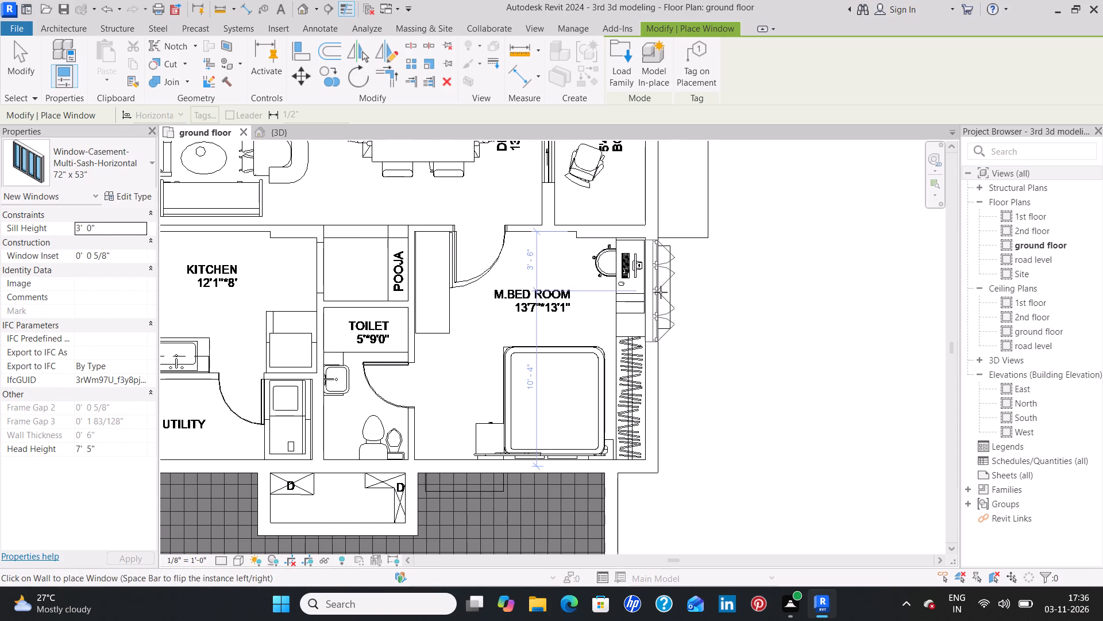
click(661, 297)
Place a 72" x 53" casement window in unit 10's 12'7"*10' bedroom wall facing the service slab.
scroll(503, 404, down, 2)
middle_drag(445, 480, 613, 302)
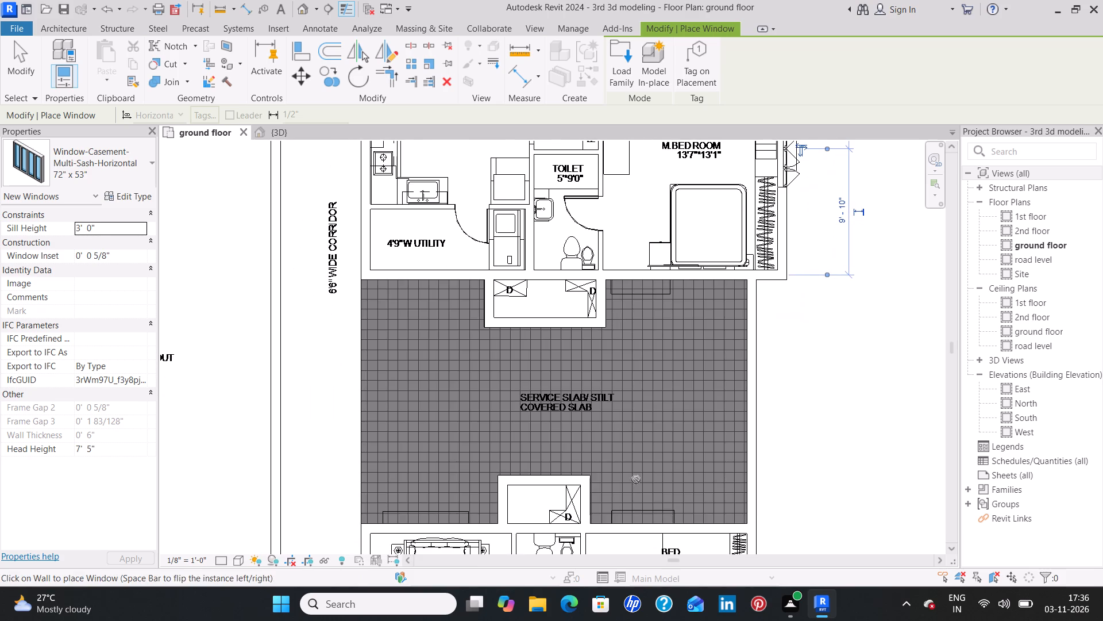
middle_drag(637, 485, 592, 288)
middle_drag(620, 439, 601, 371)
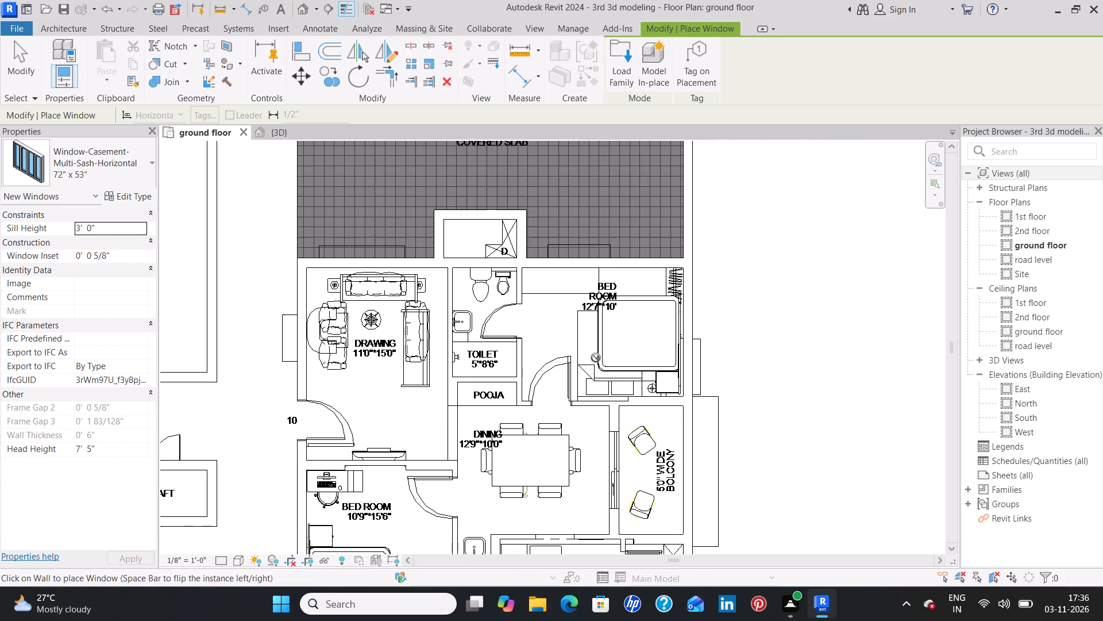
click(572, 252)
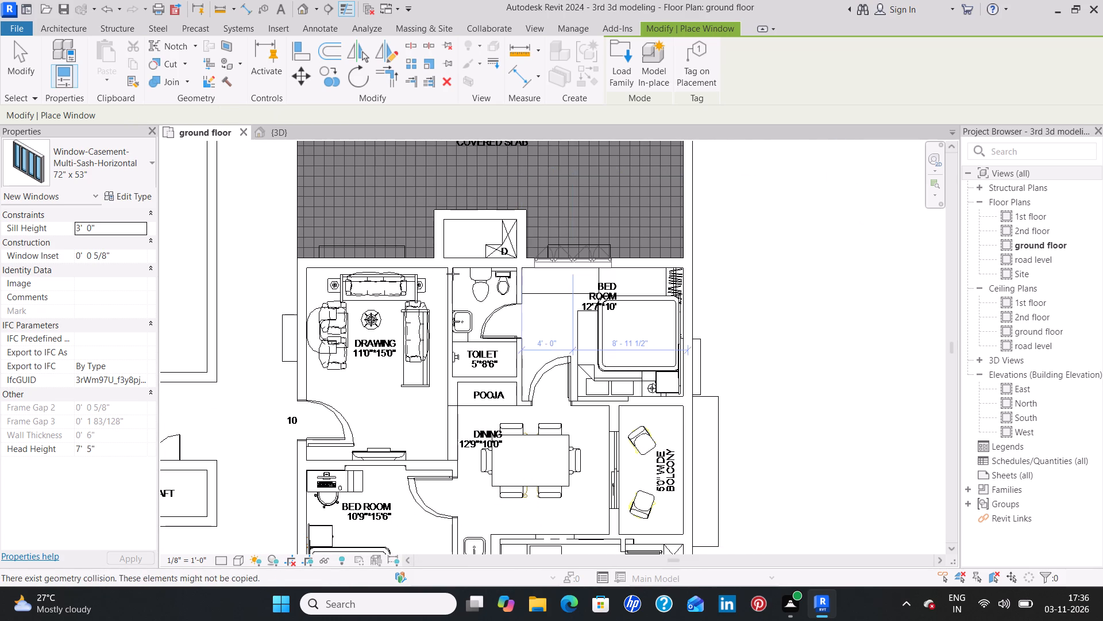
Place 72" x 53" casement windows in the service slab walls of unit 10's drawing room and 10'9"*15'6" bedroom, each 4'0" from the dimensioned inner-side wall.
click(391, 255)
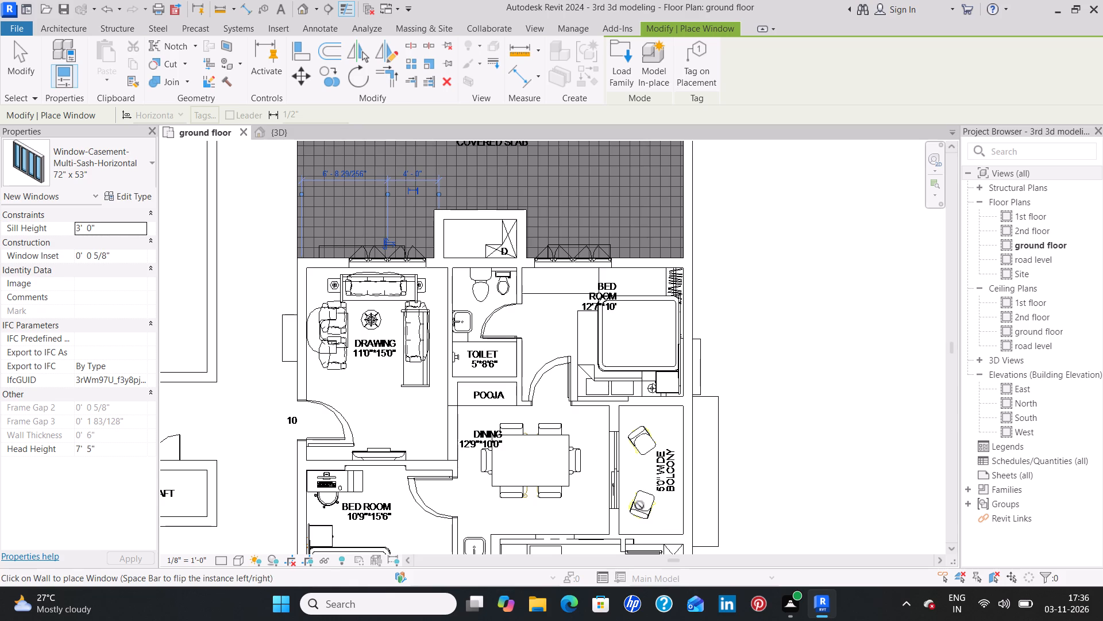
middle_drag(638, 503, 614, 362)
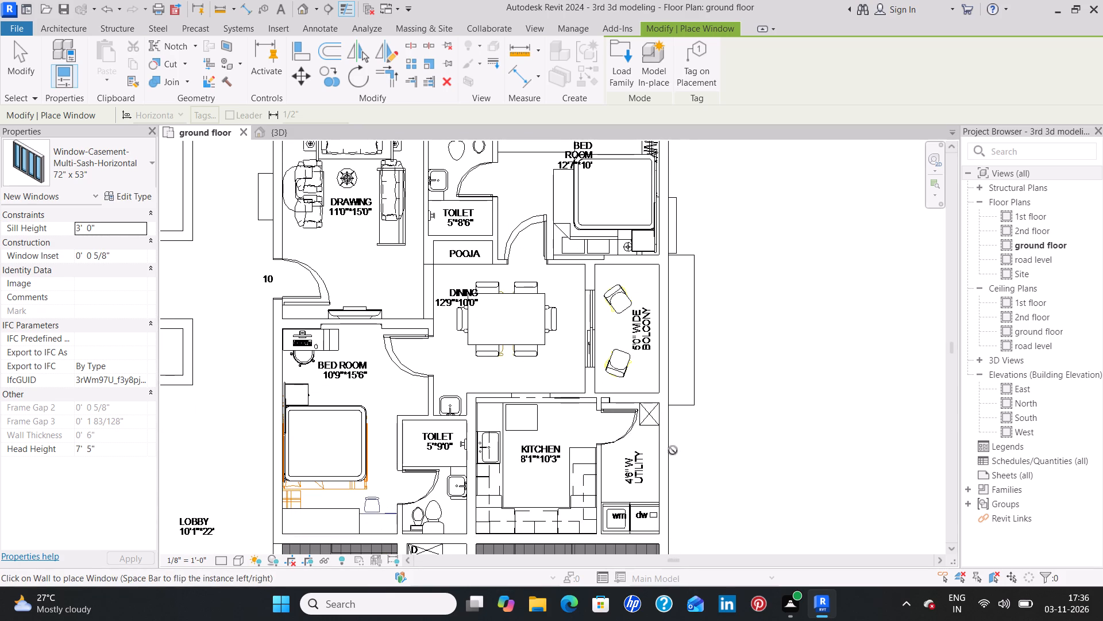
middle_drag(518, 488, 561, 338)
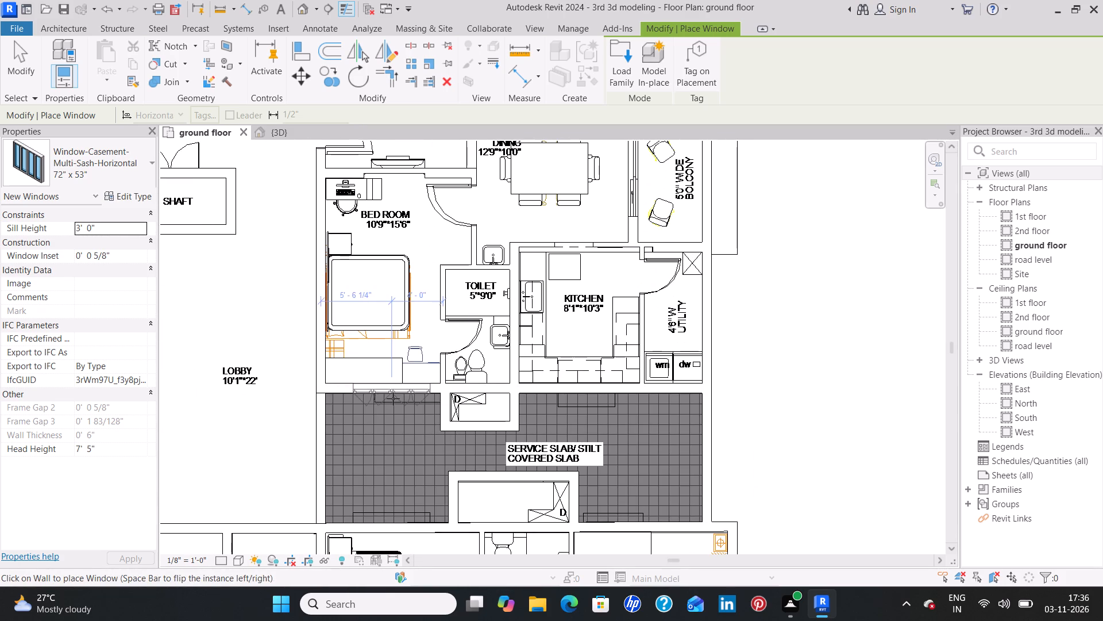
click(394, 398)
Place a 72" x 53" casement window in the service slab wall of each 12'*11' bedroom in unit 1.
middle_drag(623, 480, 623, 427)
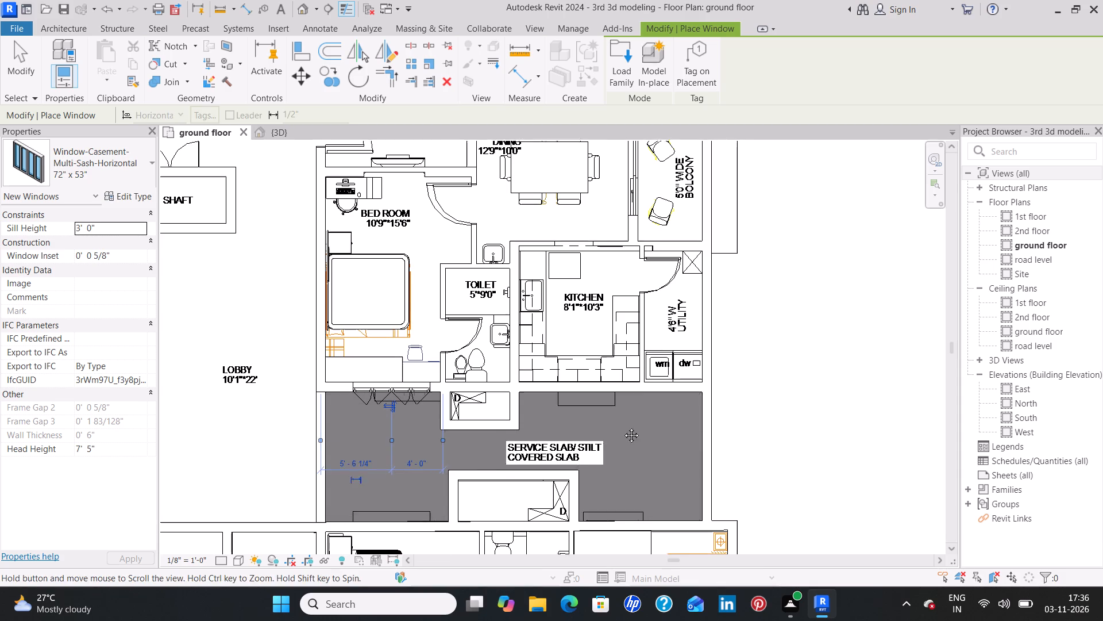
middle_drag(623, 427, 610, 285)
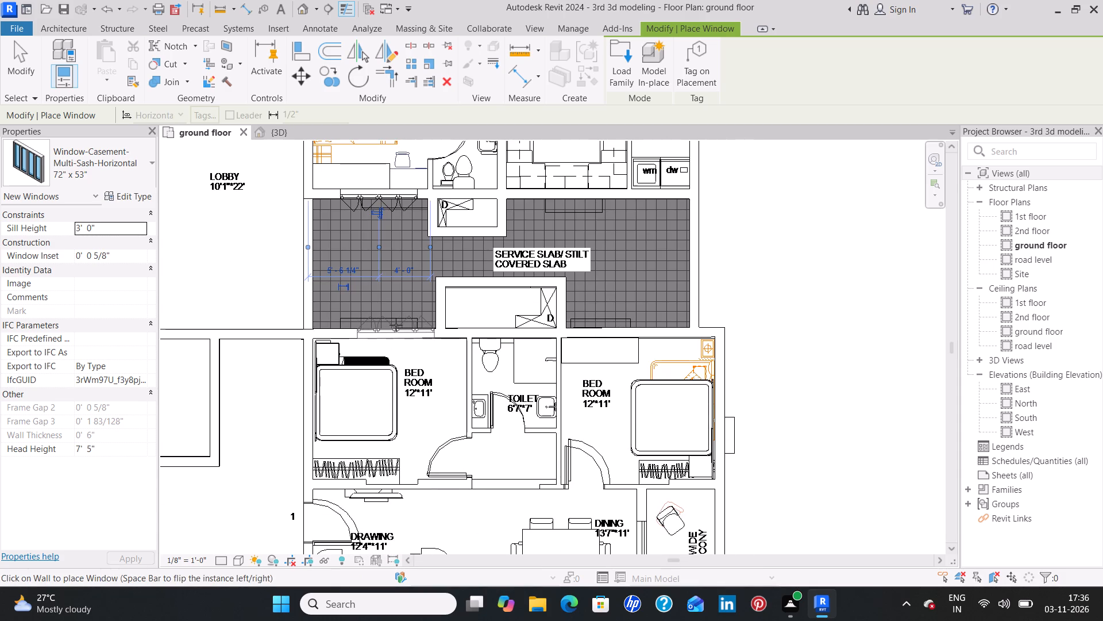
click(387, 326)
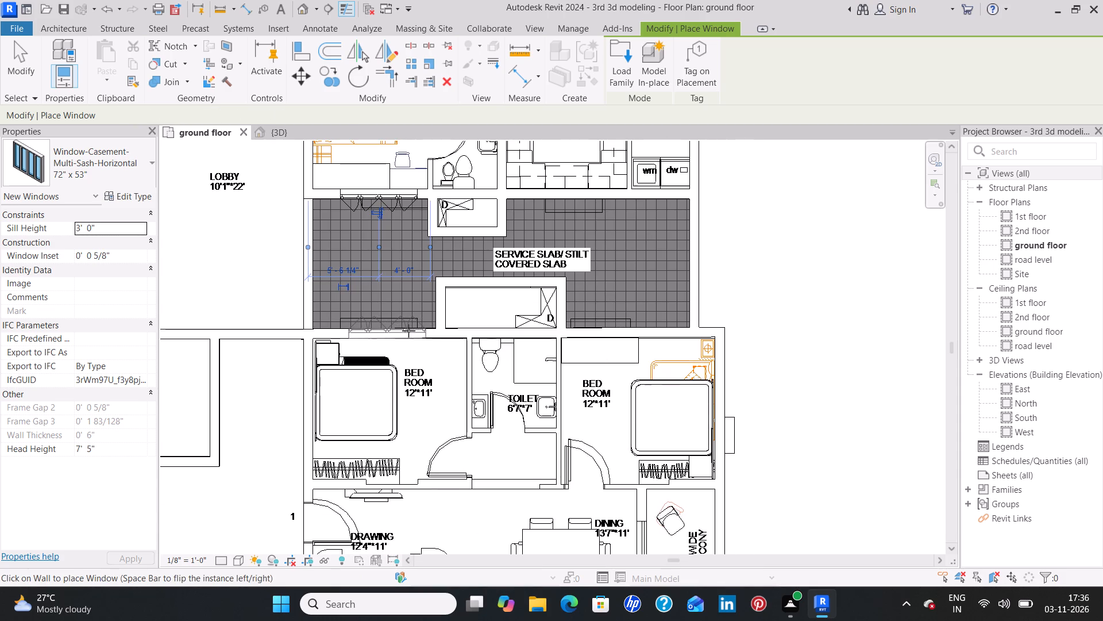
click(611, 329)
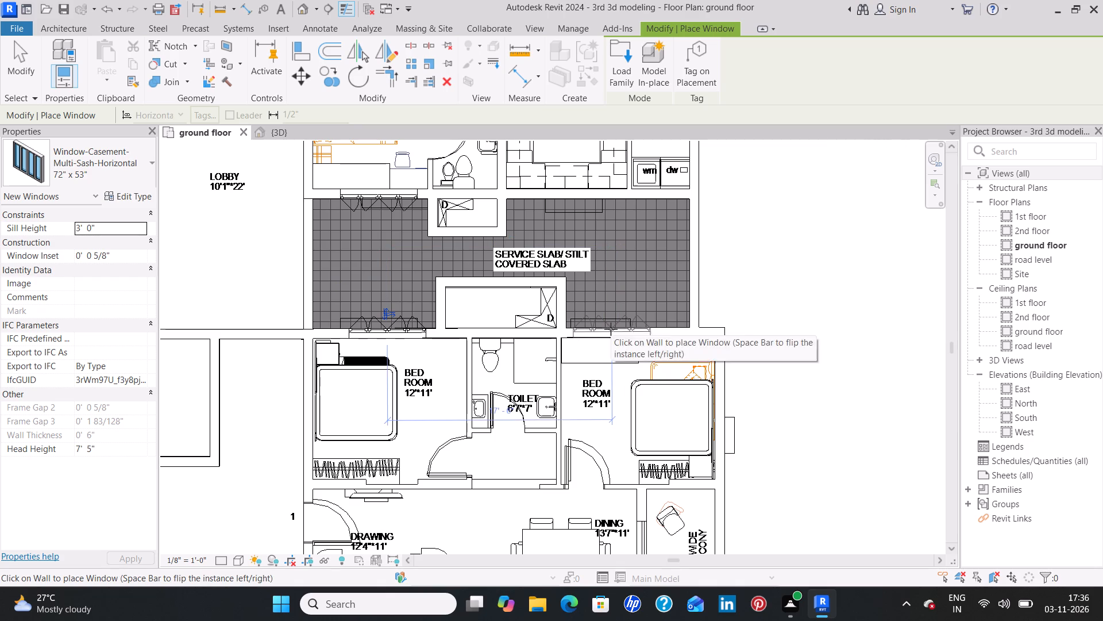
Place the same window in unit 1's 13'7"*13'1" master bedroom wall facing the service slab, about 4'0" from the toilet wall.
middle_drag(769, 455, 745, 269)
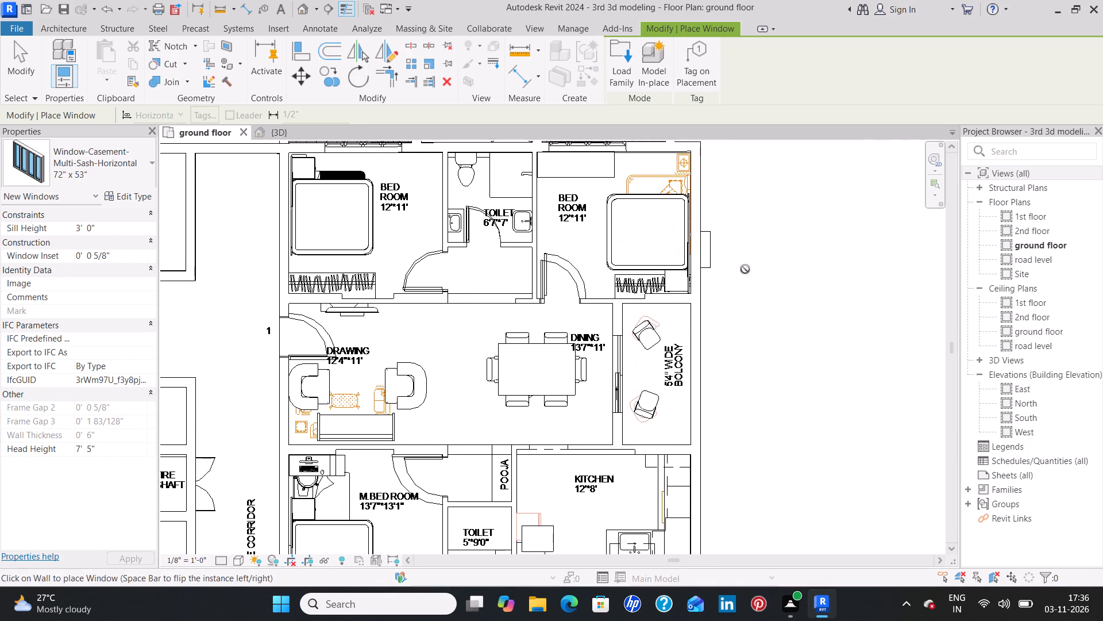
middle_drag(719, 473, 719, 385)
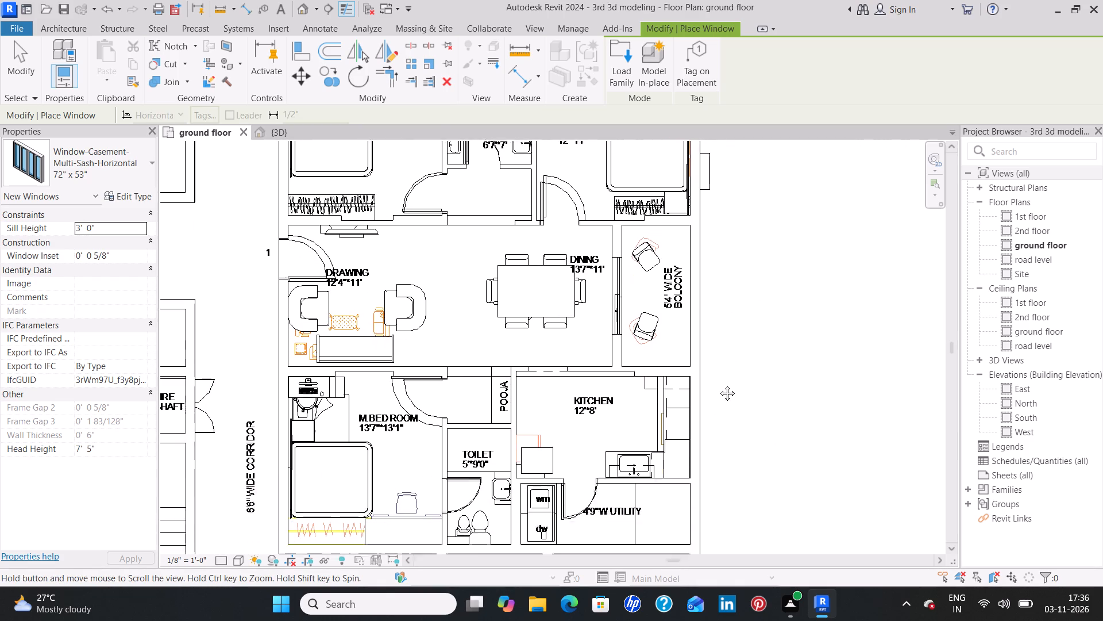
middle_drag(719, 385, 719, 355)
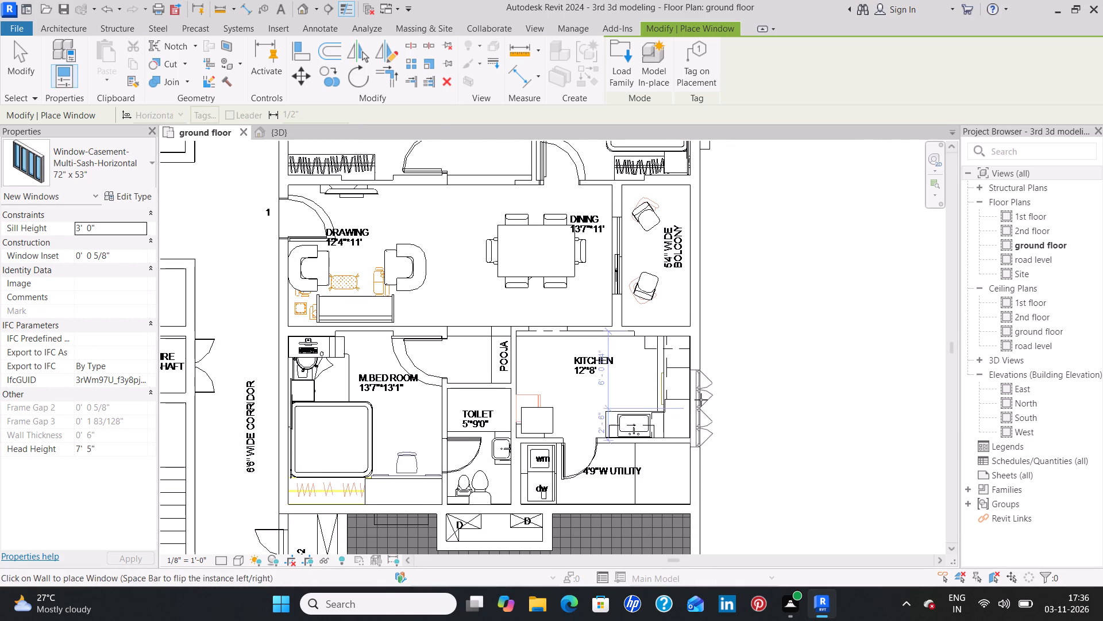
middle_drag(699, 504, 774, 368)
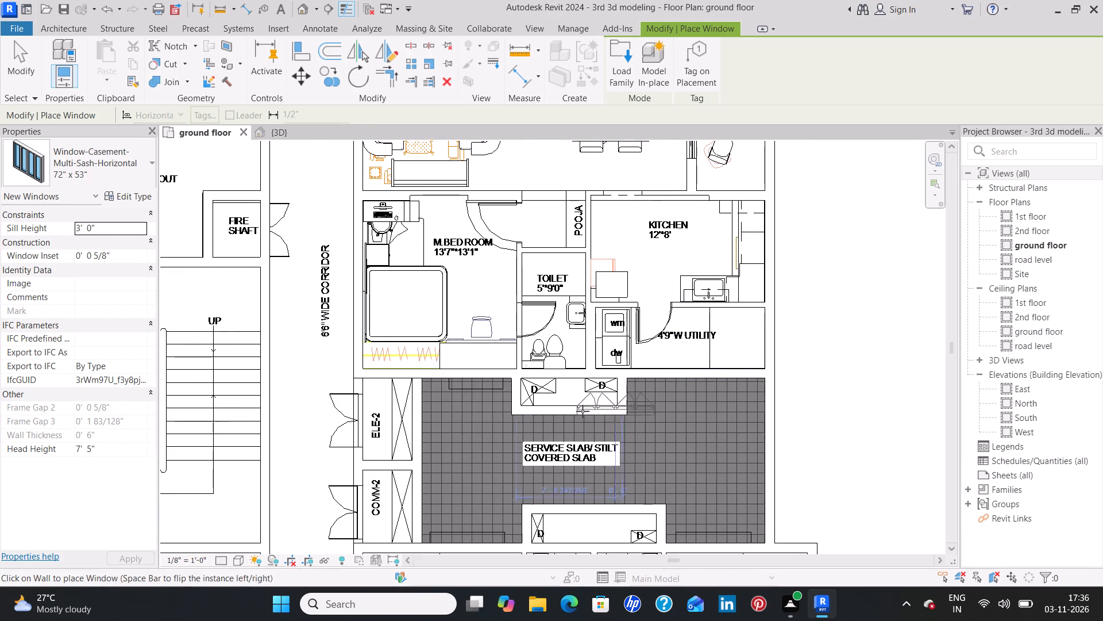
click(462, 382)
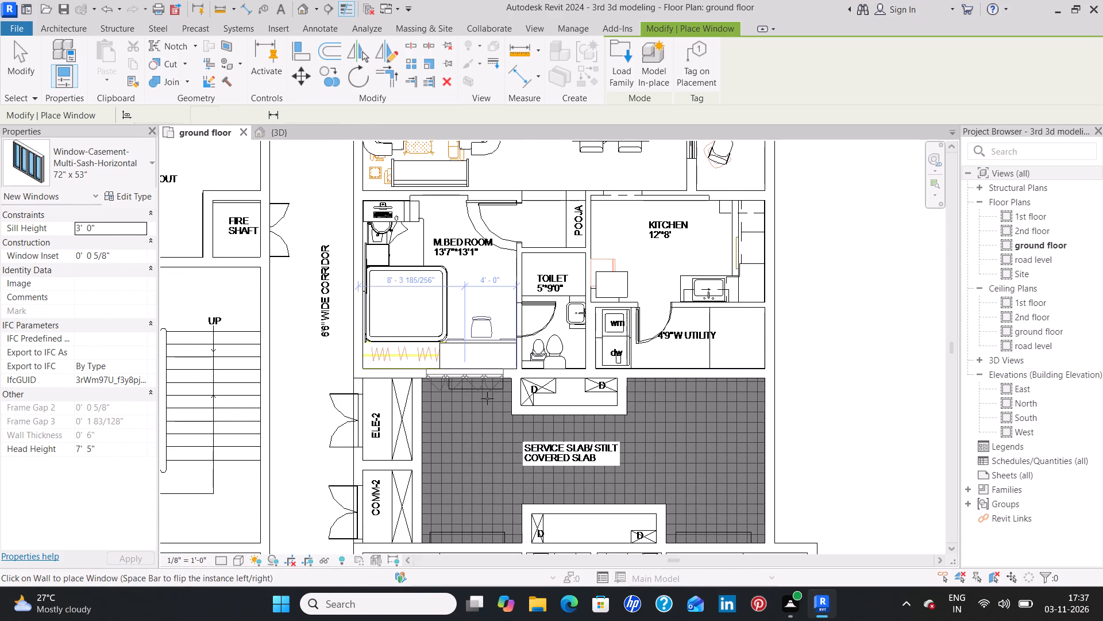
Place 72" x 53" casement windows in unit 2's 12'*12' and 11'*12' bedroom walls facing the service slab.
scroll(685, 430, down, 2)
middle_drag(685, 438, 673, 253)
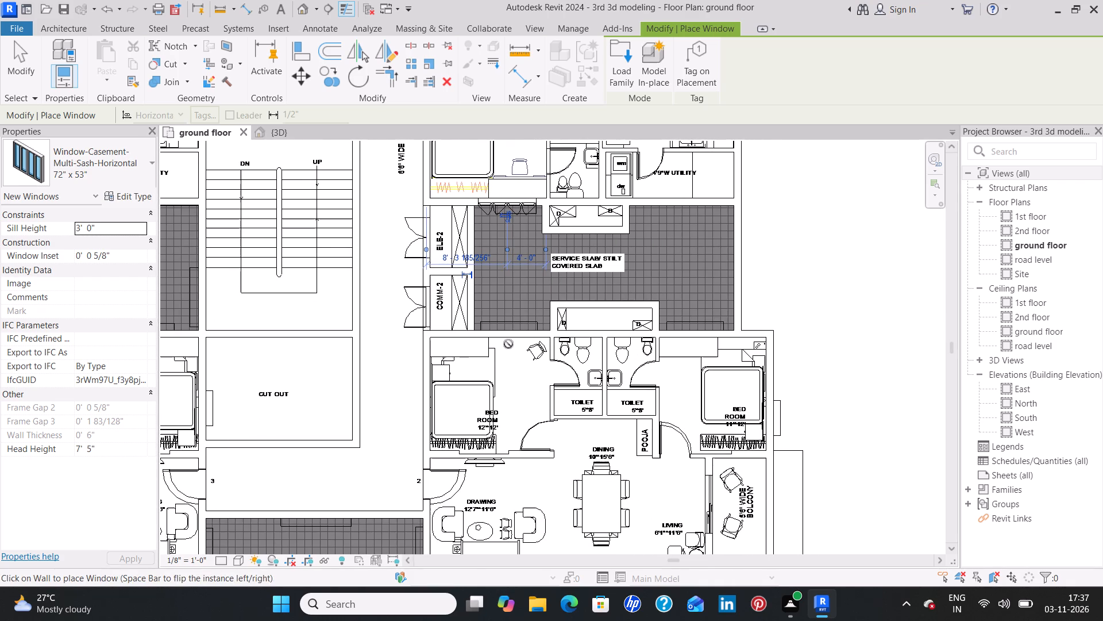
click(507, 328)
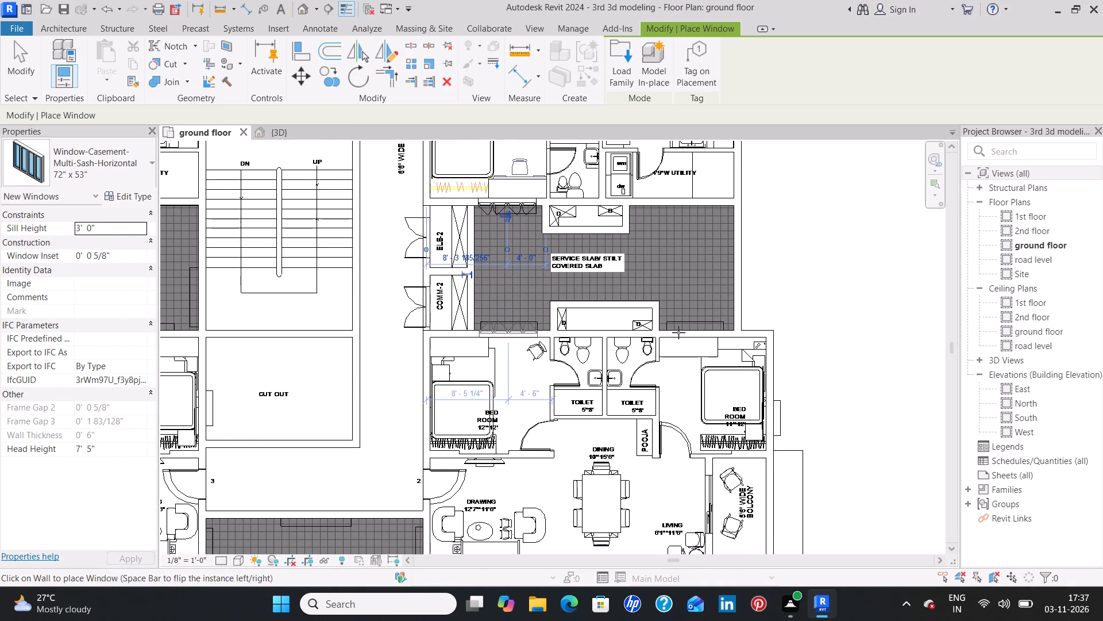
click(697, 328)
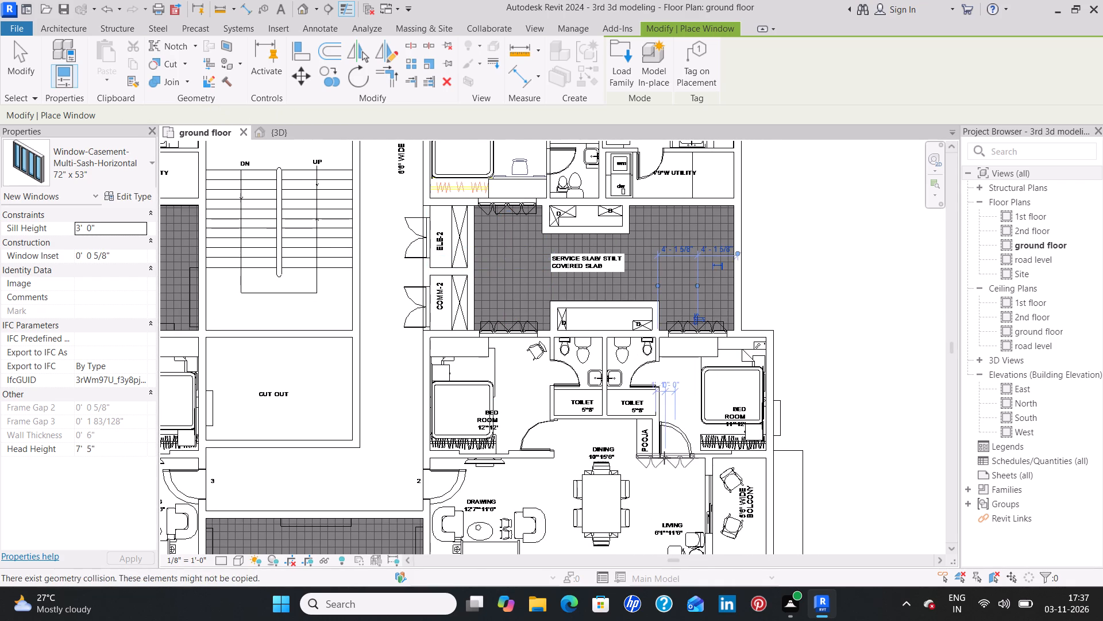
Place the same window in unit 3's 15'4"*13'1" master bedroom outer wall beside the toilet duct, about 4'0" from the toilet wall.
middle_drag(664, 458, 618, 271)
middle_drag(643, 435, 646, 372)
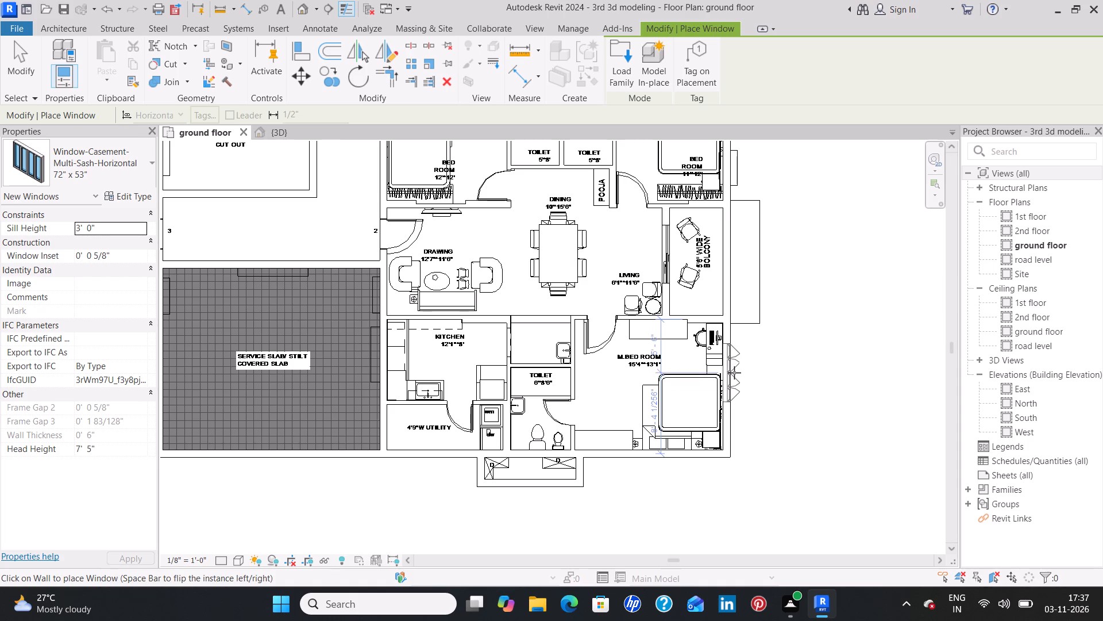
middle_click(734, 373)
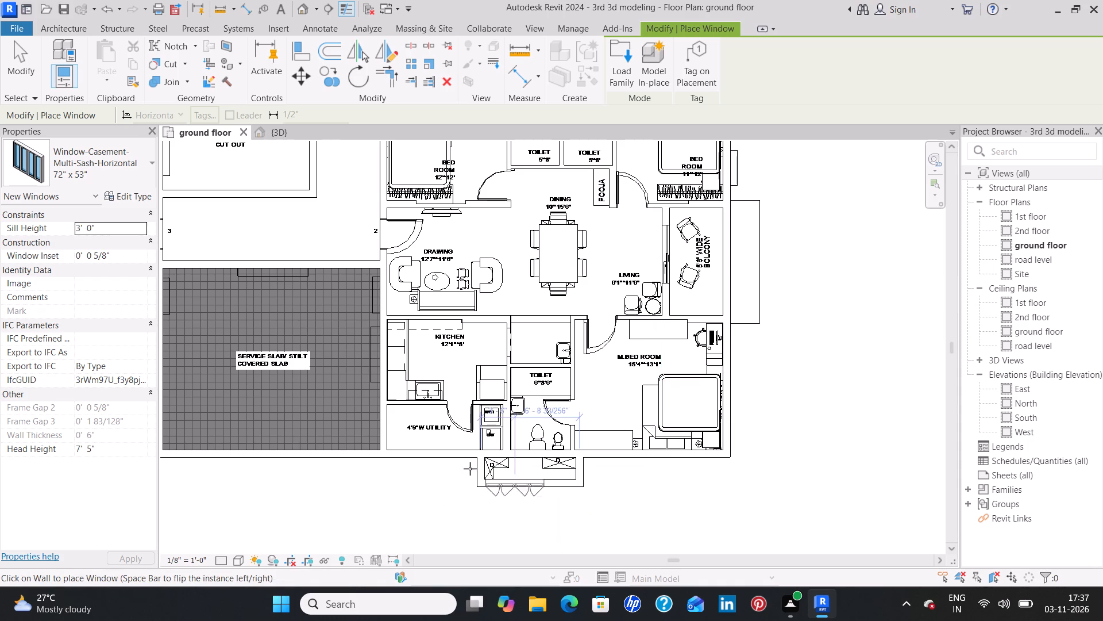
middle_drag(318, 473, 746, 497)
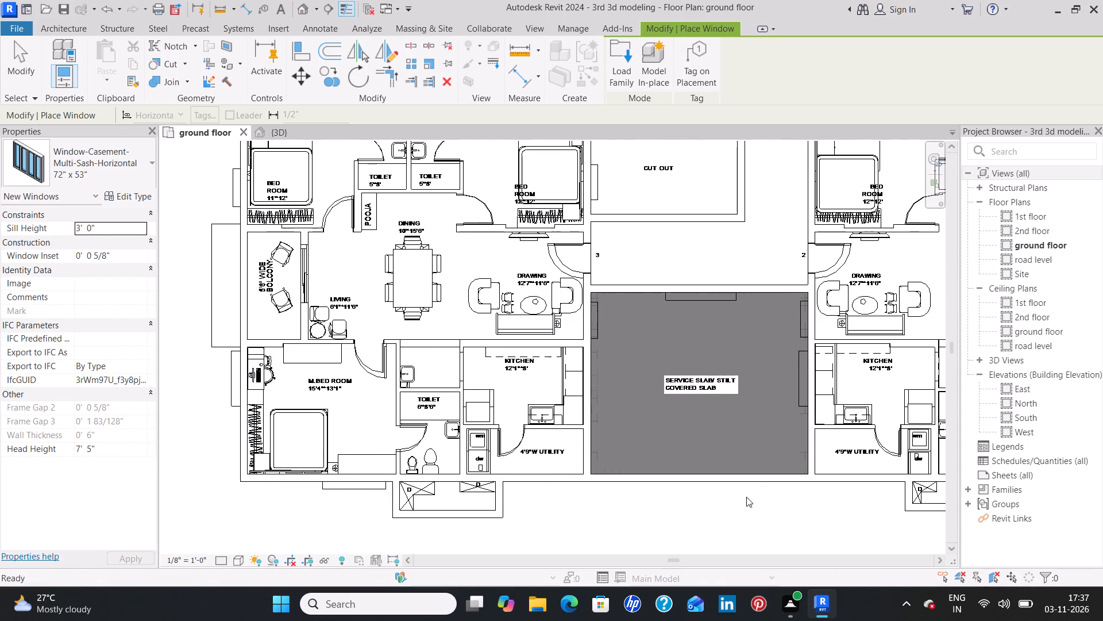
middle_drag(350, 502, 462, 458)
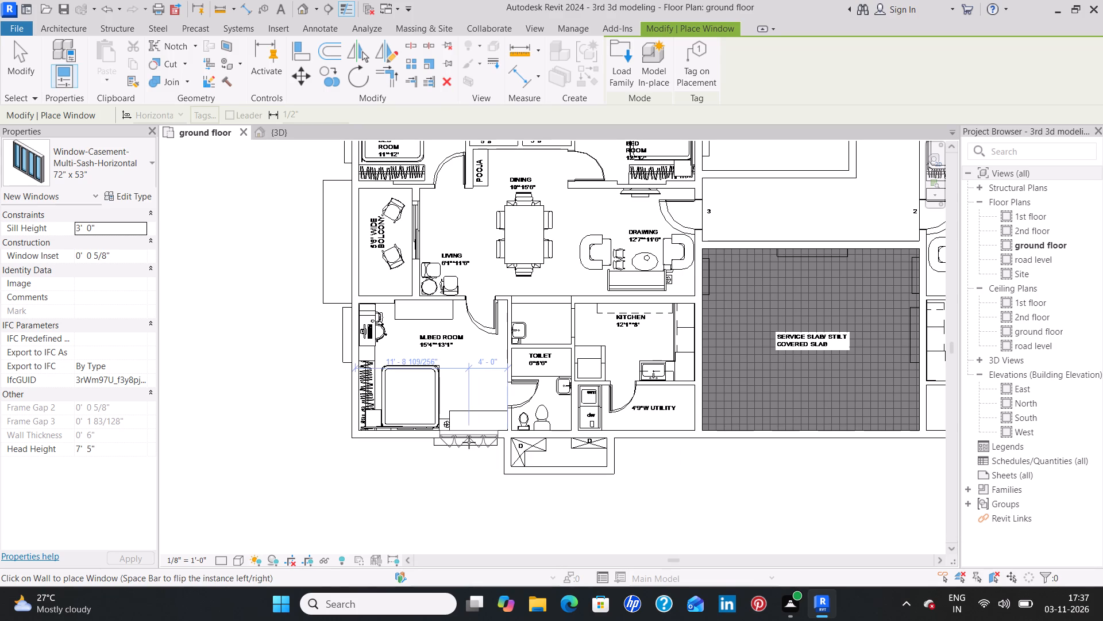
middle_click(469, 442)
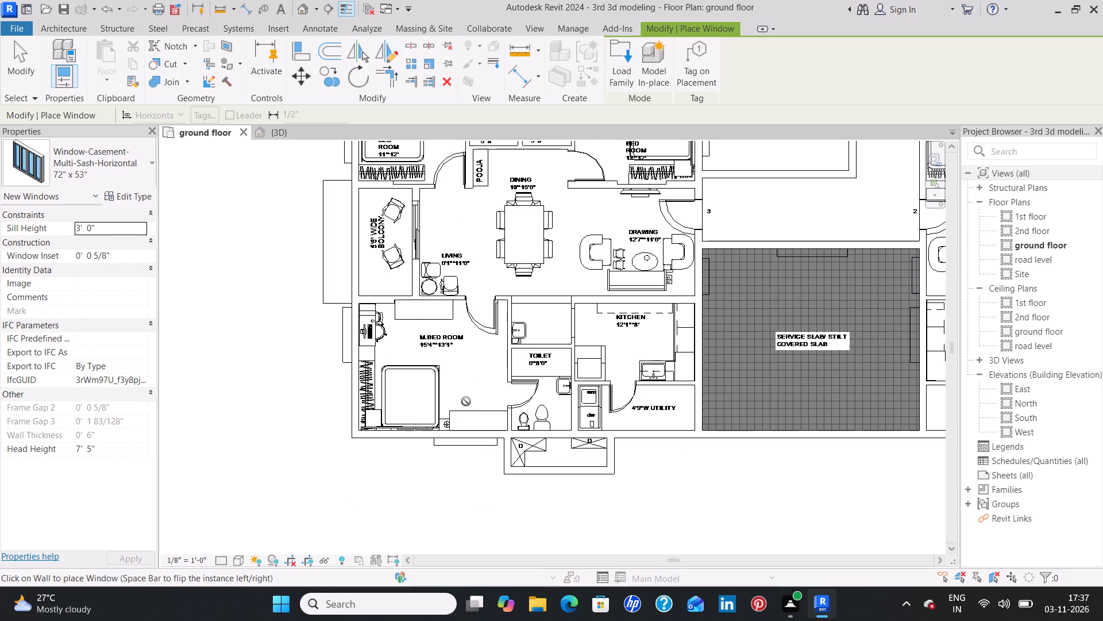
middle_click(467, 440)
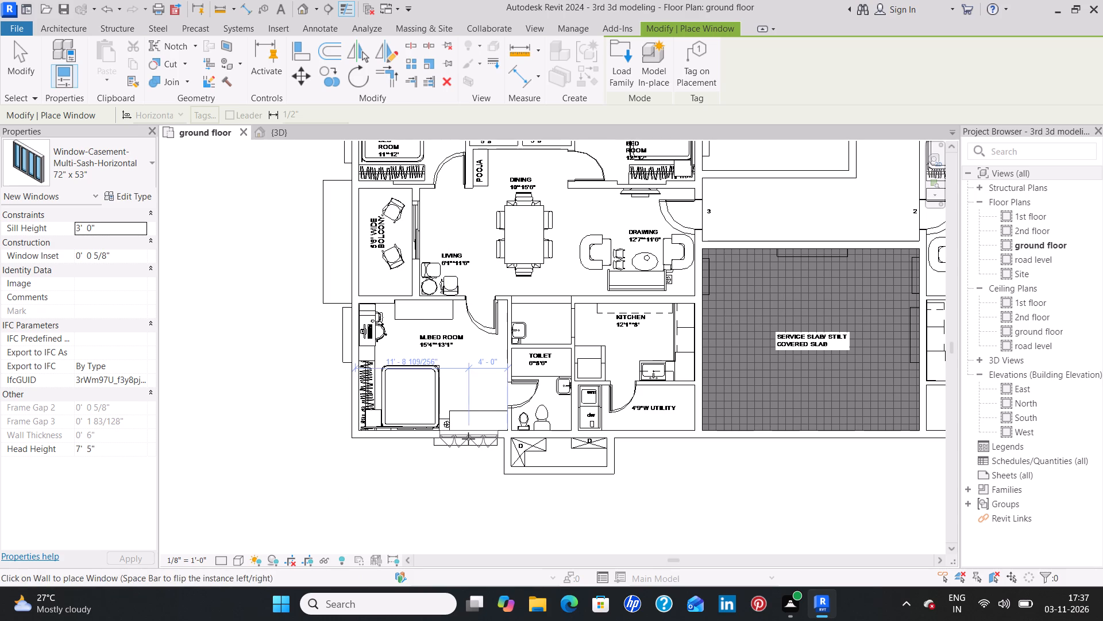
click(468, 440)
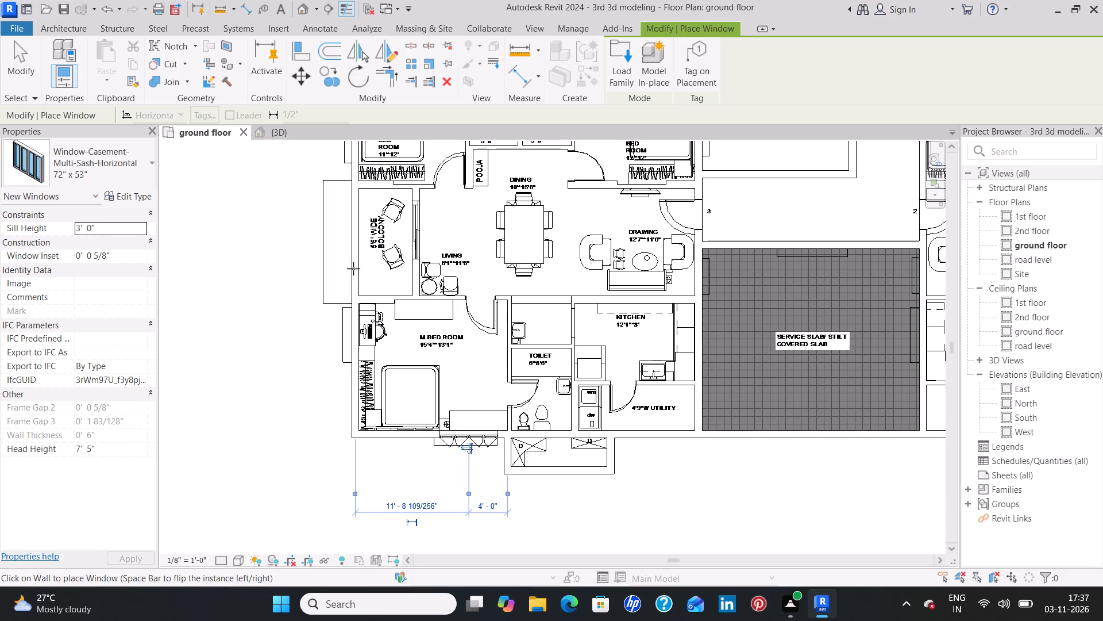
Place 72" x 53" casement windows in unit 3's 11'*12' and 12'*12' bedroom walls facing the service slab.
middle_drag(362, 232, 372, 422)
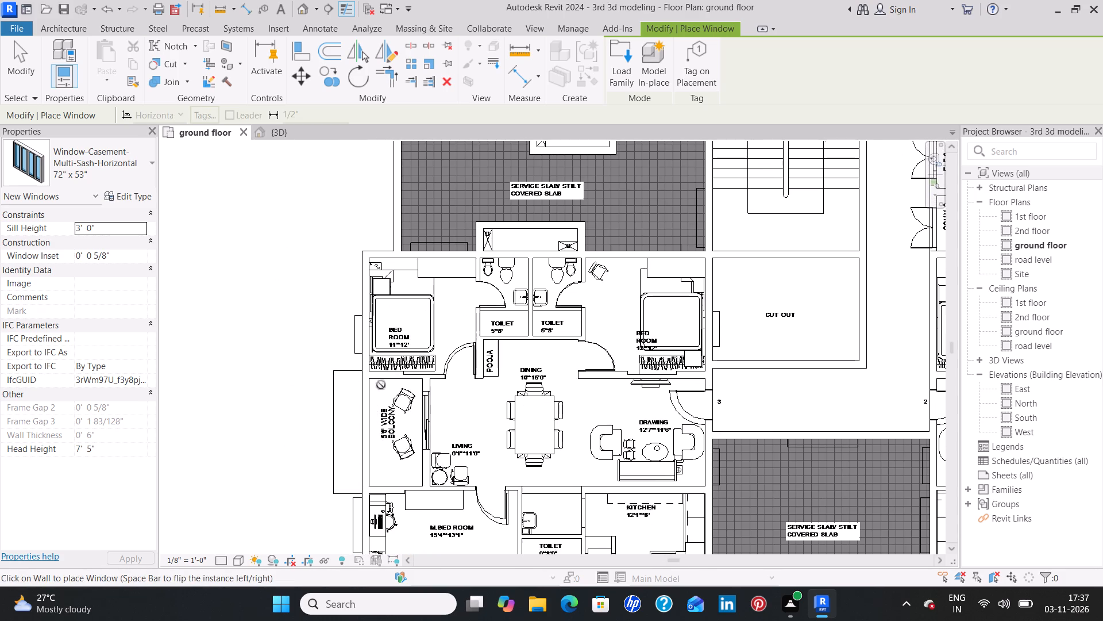
click(434, 247)
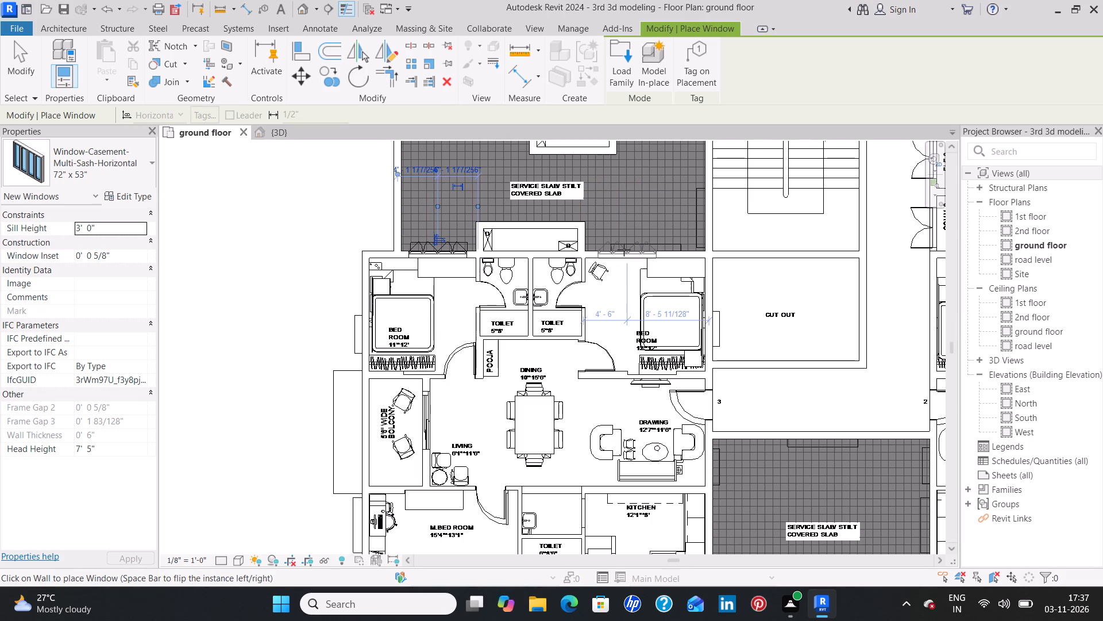
click(624, 250)
Place the same window in unit 4's 13'7"*13'1" master bedroom wall facing the service slab, about 4'0" from the toilet wall.
middle_drag(599, 209, 615, 439)
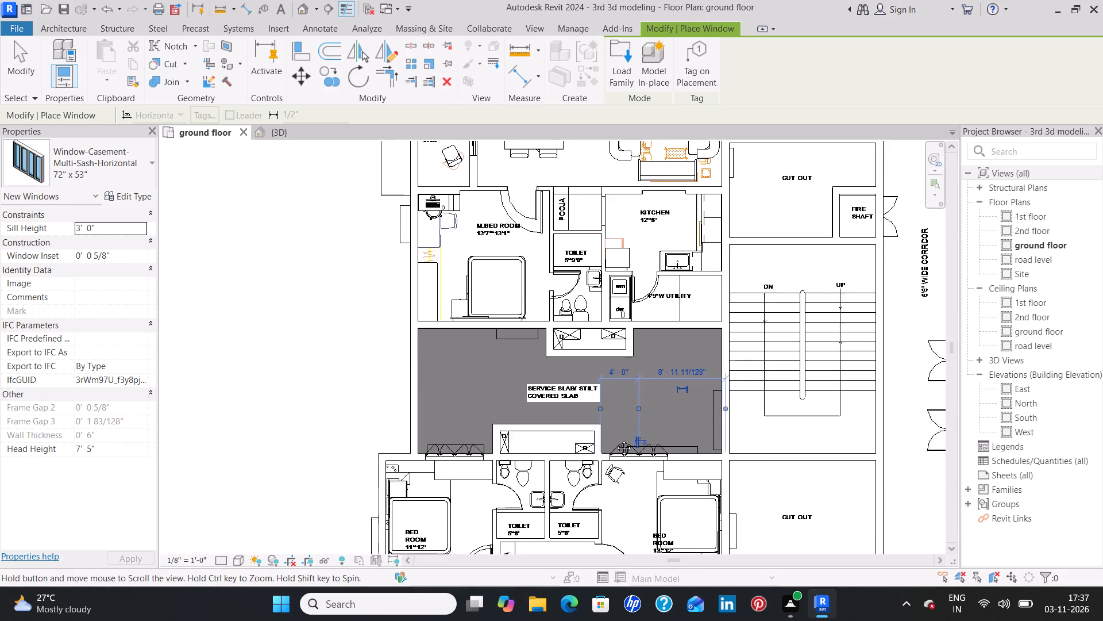
middle_drag(615, 439, 615, 461)
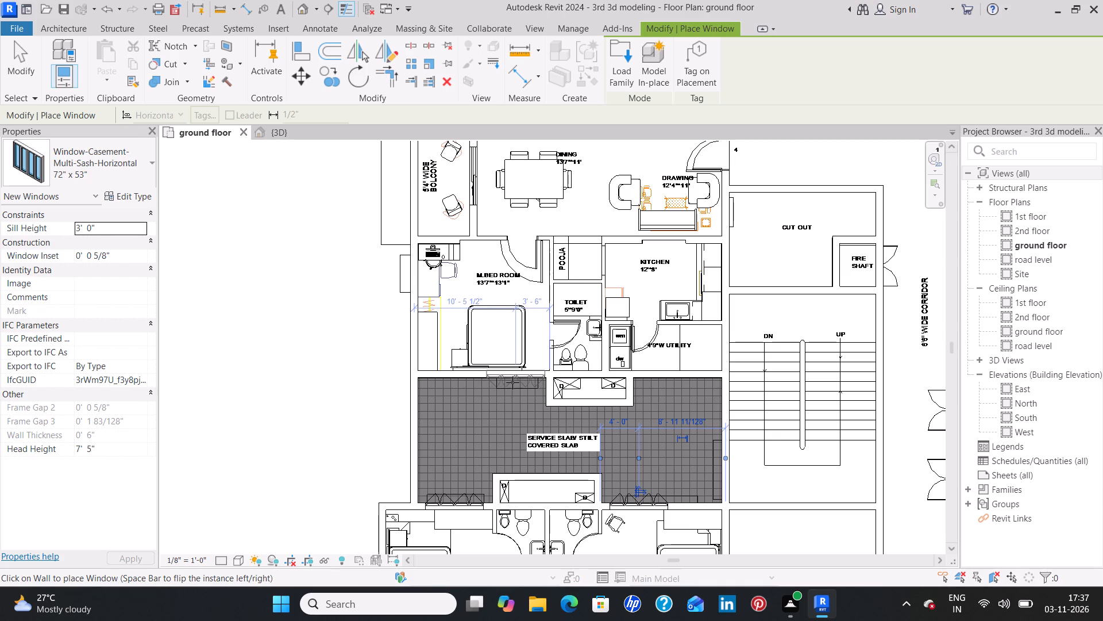
click(511, 384)
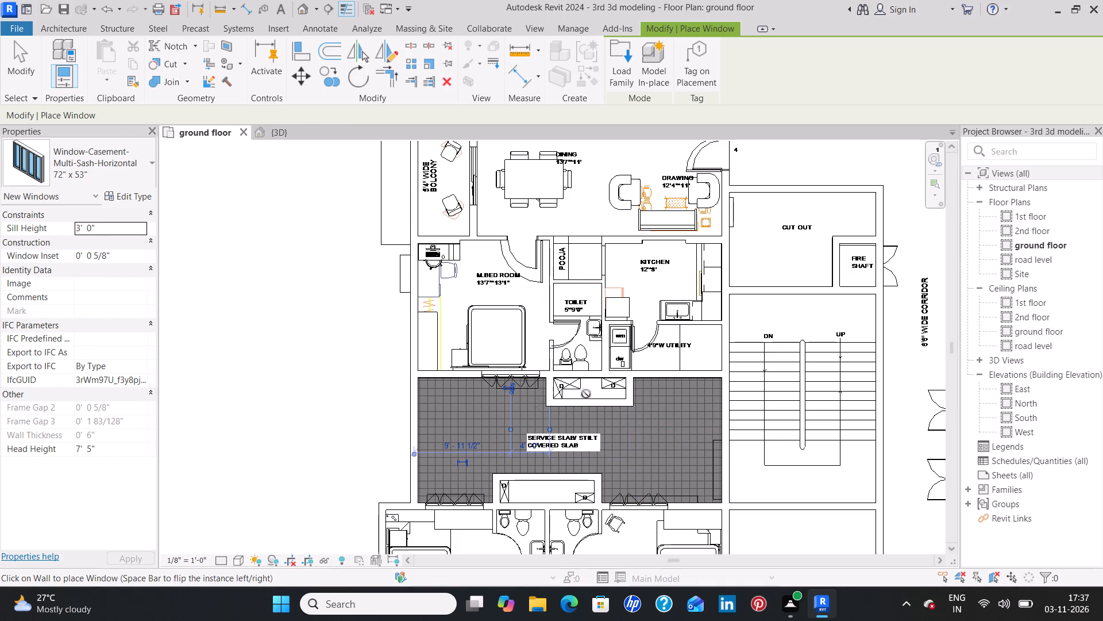
Place a 72" x 53" casement window in the service slab wall of each 12'*11' bedroom in unit 4, about 17'6" apart.
middle_drag(535, 276, 538, 448)
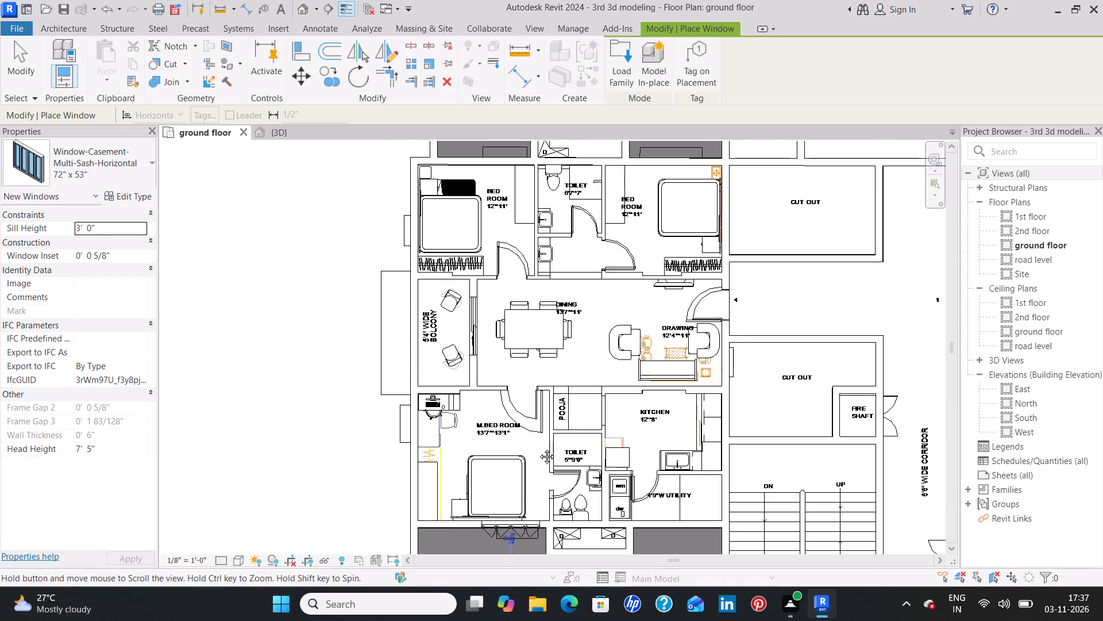
middle_drag(538, 448, 539, 486)
middle_drag(489, 273, 489, 389)
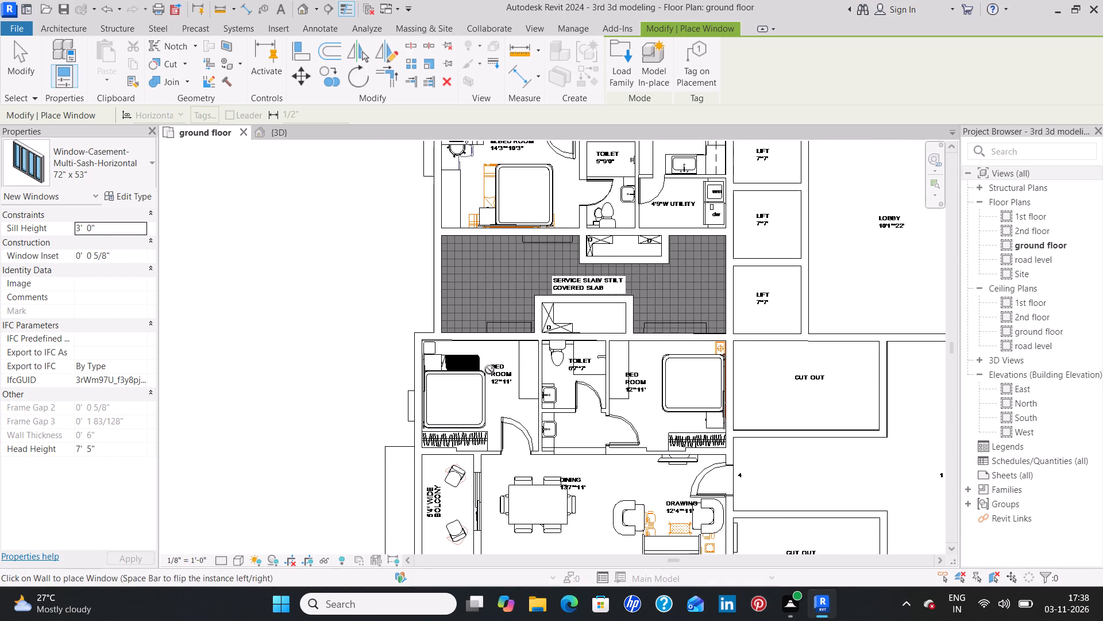
click(502, 329)
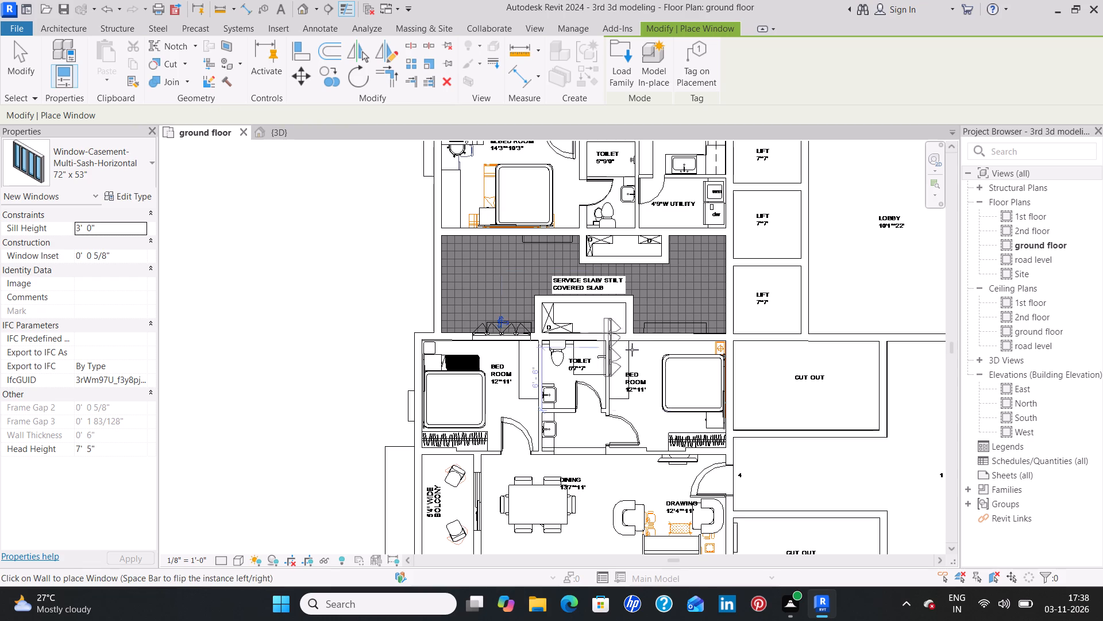
click(669, 328)
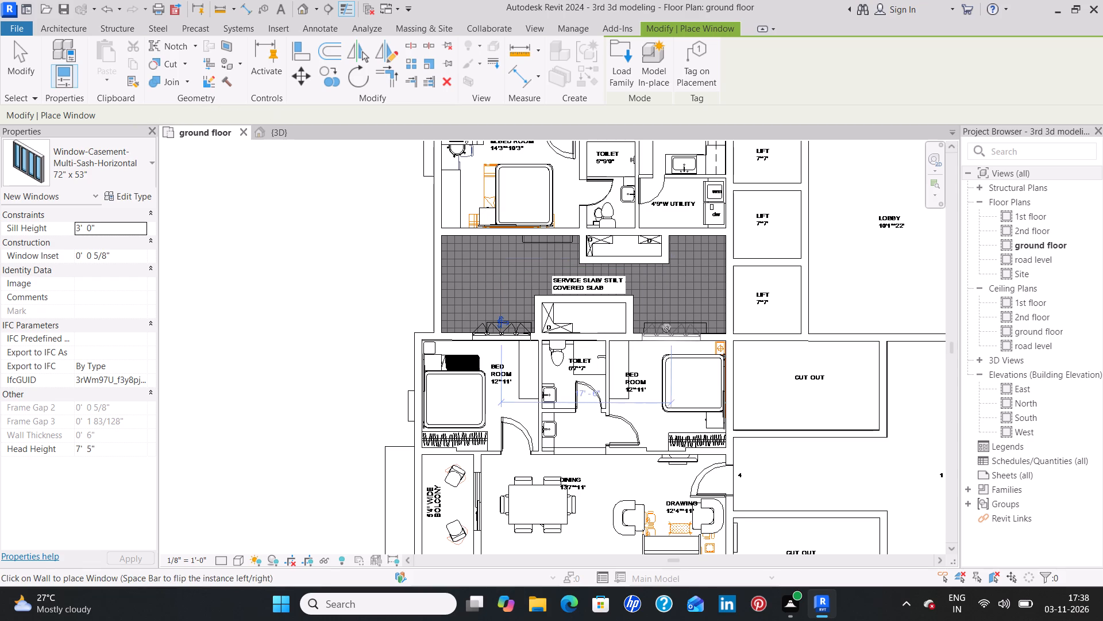
Place the same window in unit 5's 14'3"*10'3" master bedroom wall facing the service slab, about 4'0" from the toilet wall.
middle_drag(497, 283, 489, 455)
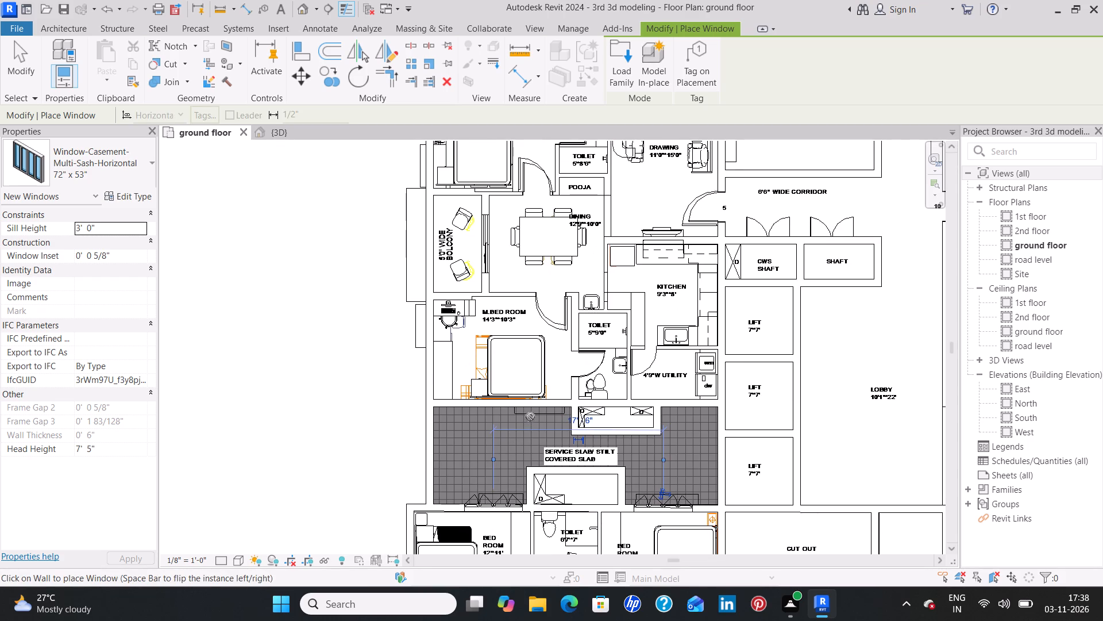
click(534, 409)
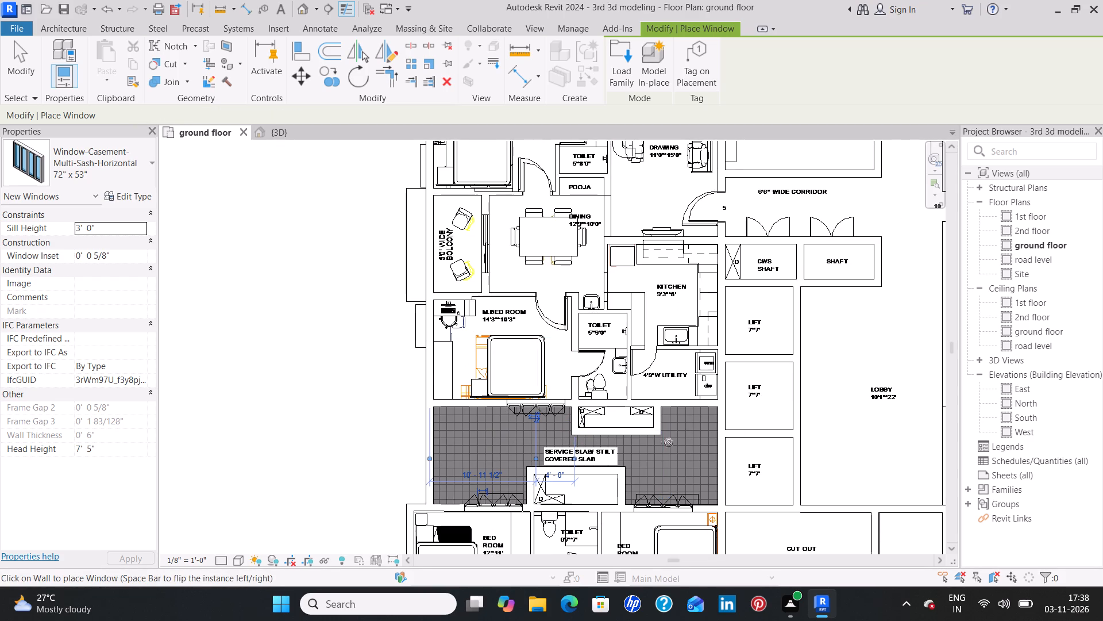
middle_drag(657, 300, 662, 393)
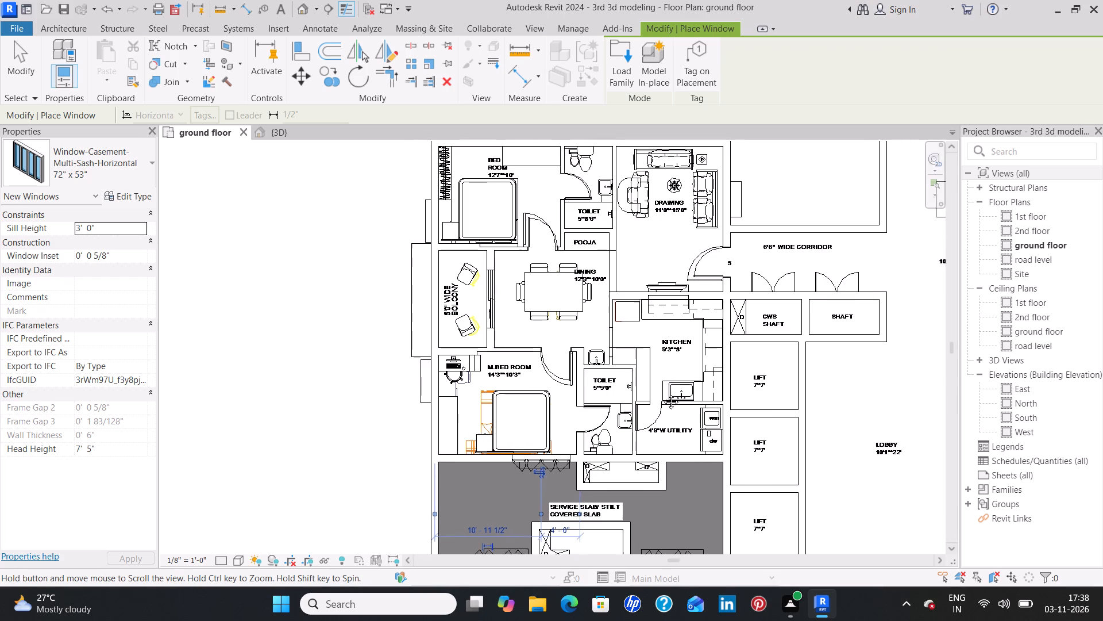
Place 72" x 53" casement windows in the service slab walls of unit 5's 12'7"*10' bedroom and drawing room, 4'6" from the toilet-side walls.
middle_drag(662, 393, 662, 455)
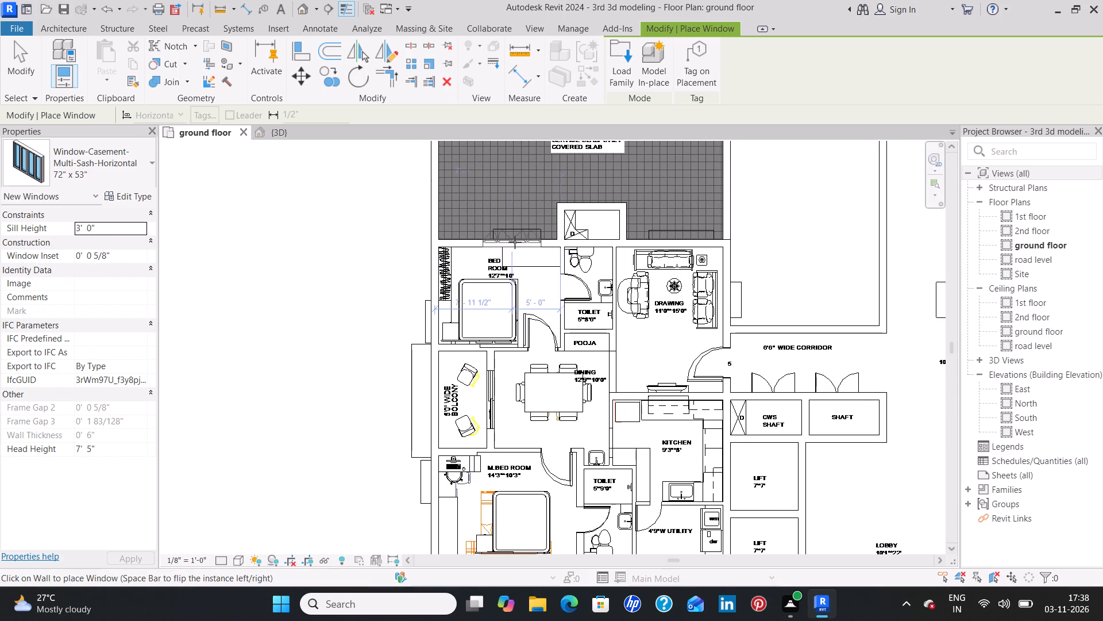
click(516, 240)
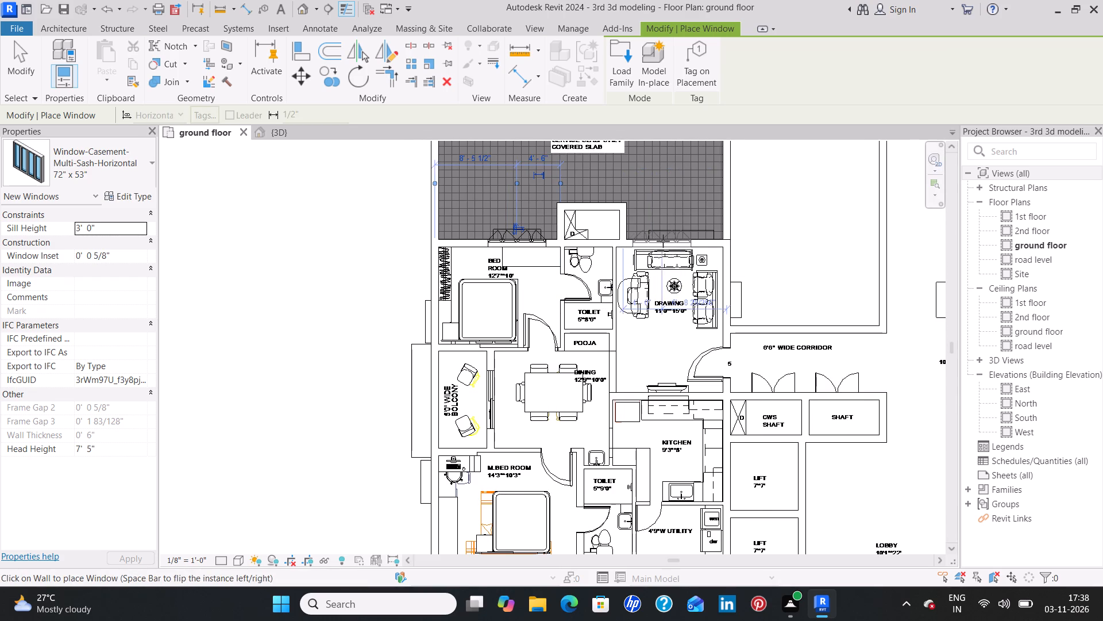
click(665, 239)
Place 72" x 53" casement windows in the service slab walls of unit 6's 13'7"*13'1" master bedroom and both 12'*11' bedrooms.
middle_drag(567, 283, 571, 538)
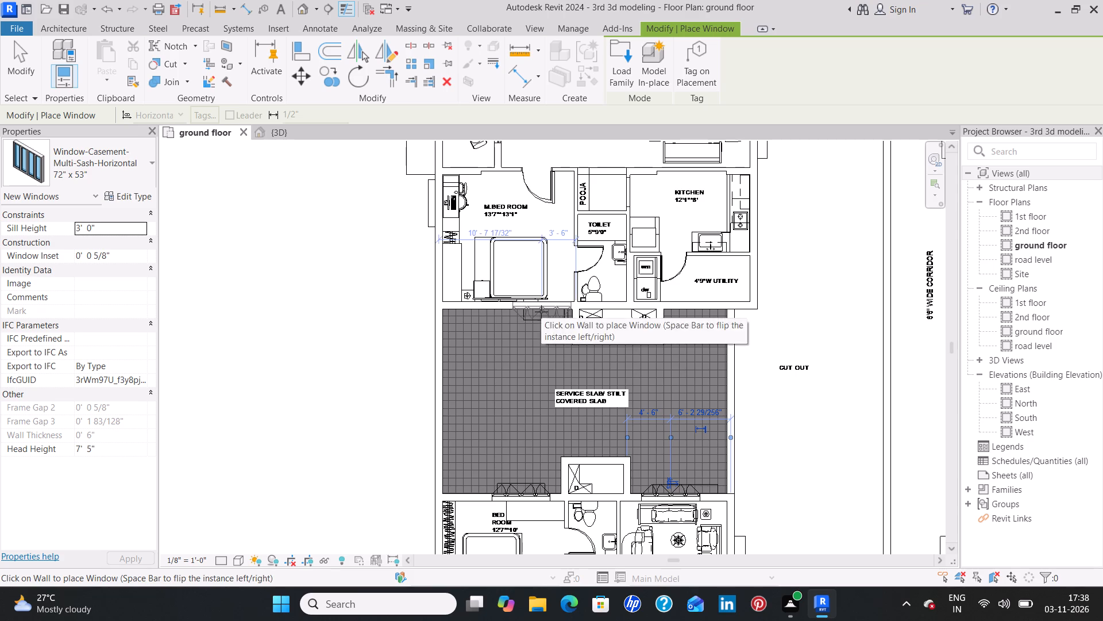
click(541, 312)
middle_drag(575, 265, 573, 486)
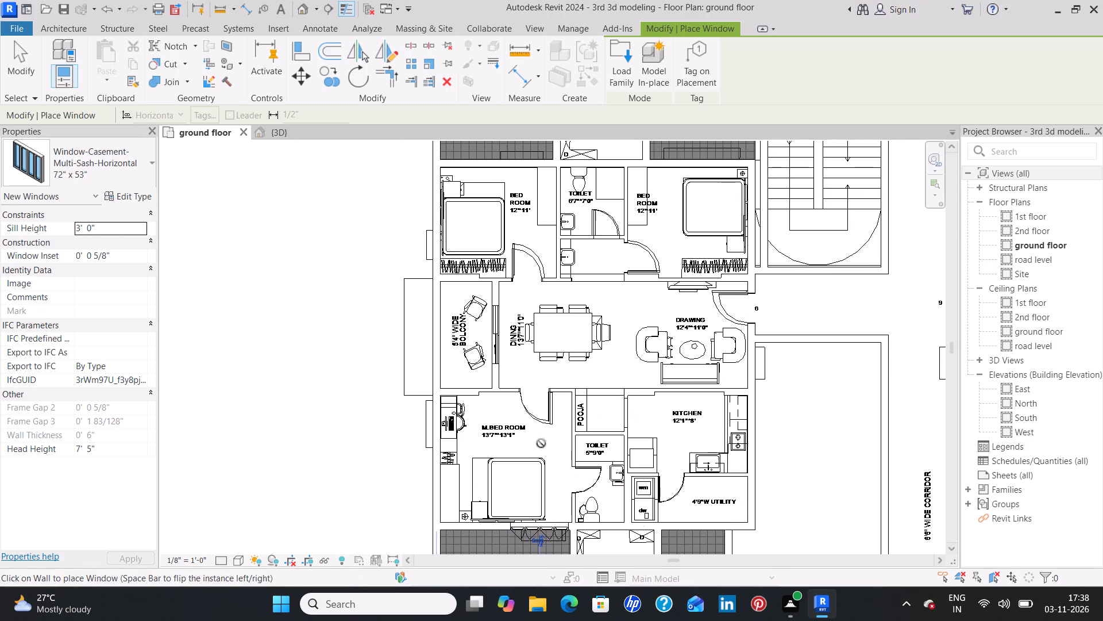
middle_drag(506, 283, 508, 415)
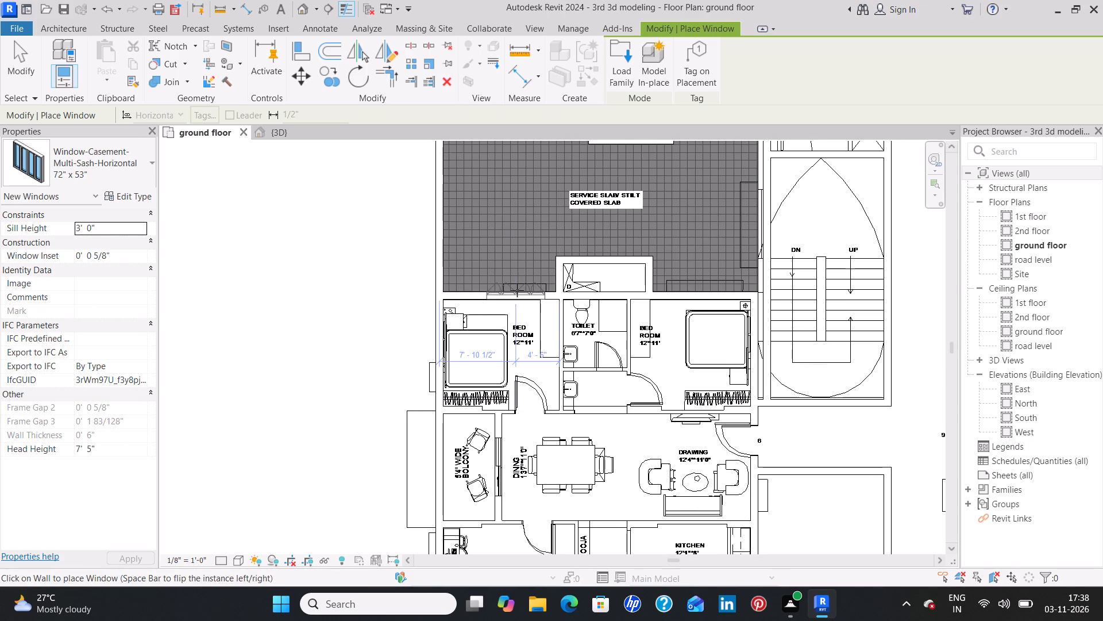
click(517, 290)
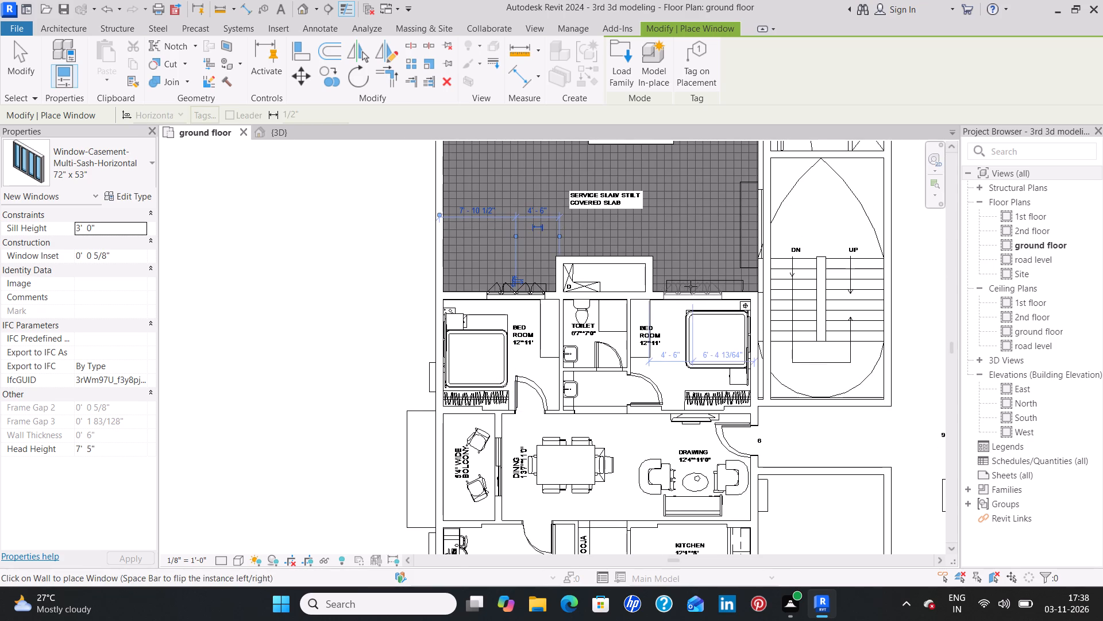
click(691, 286)
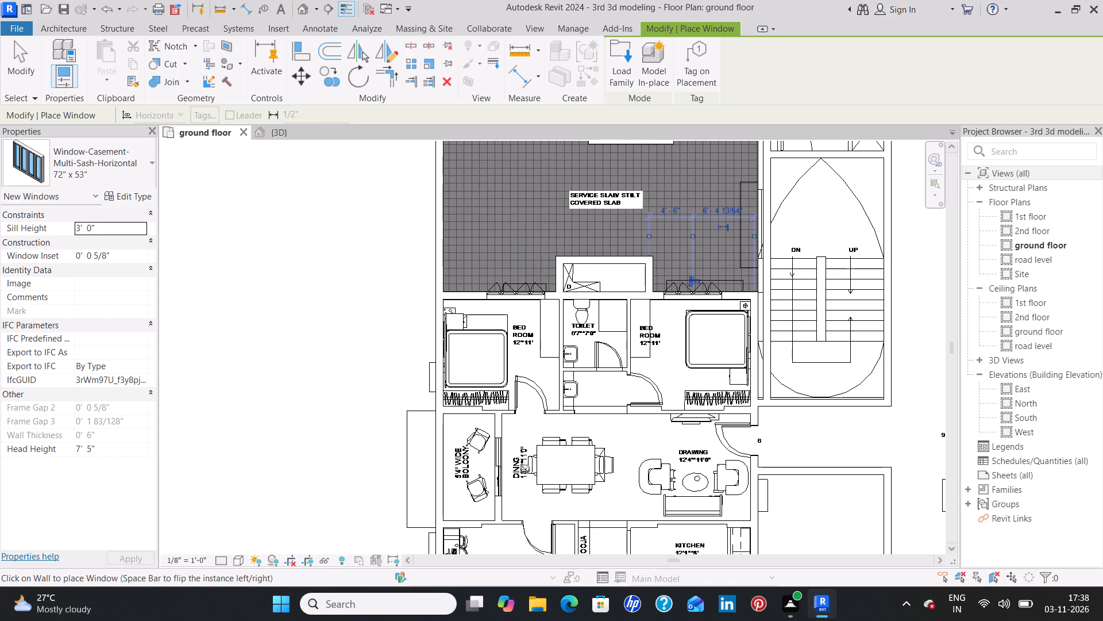
middle_drag(525, 486, 527, 301)
middle_drag(527, 301, 537, 553)
middle_drag(551, 280, 530, 470)
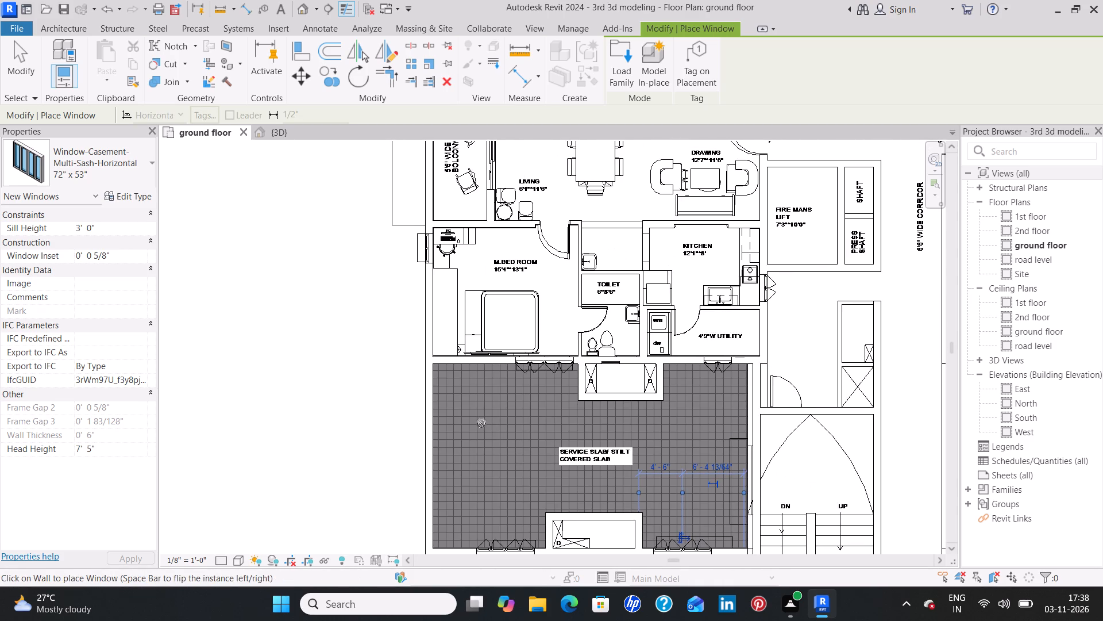
key(Escape)
key(Escape)
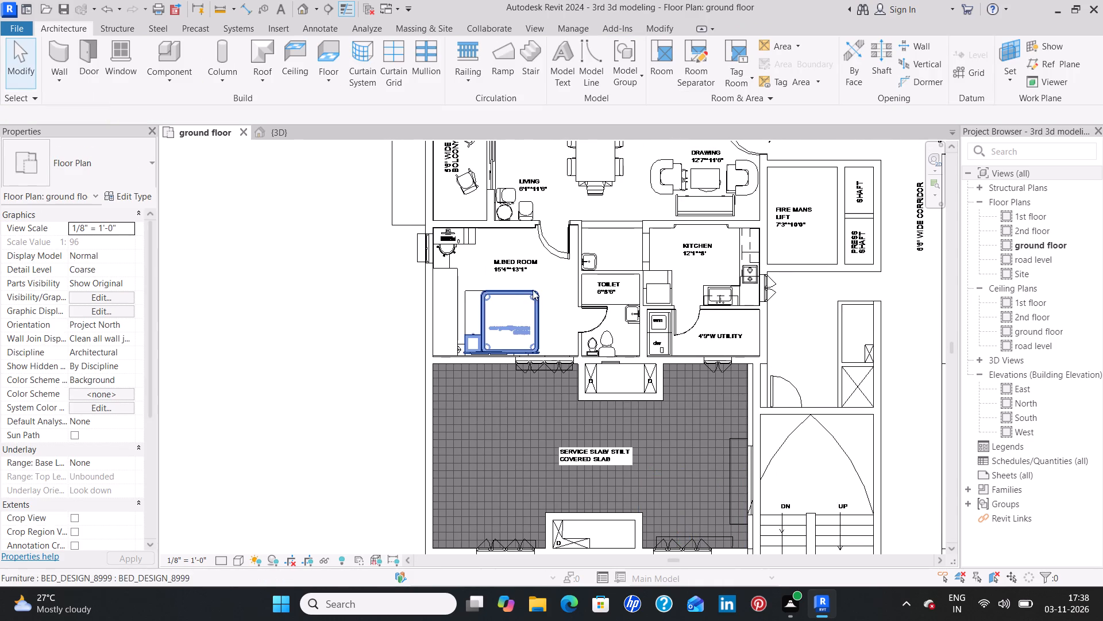
Place 36" x 52" single-hung double windows like unit 7's in unit 8's master bedroom service slab wall and 11'*12' bedroom outer wall.
middle_drag(516, 258, 529, 321)
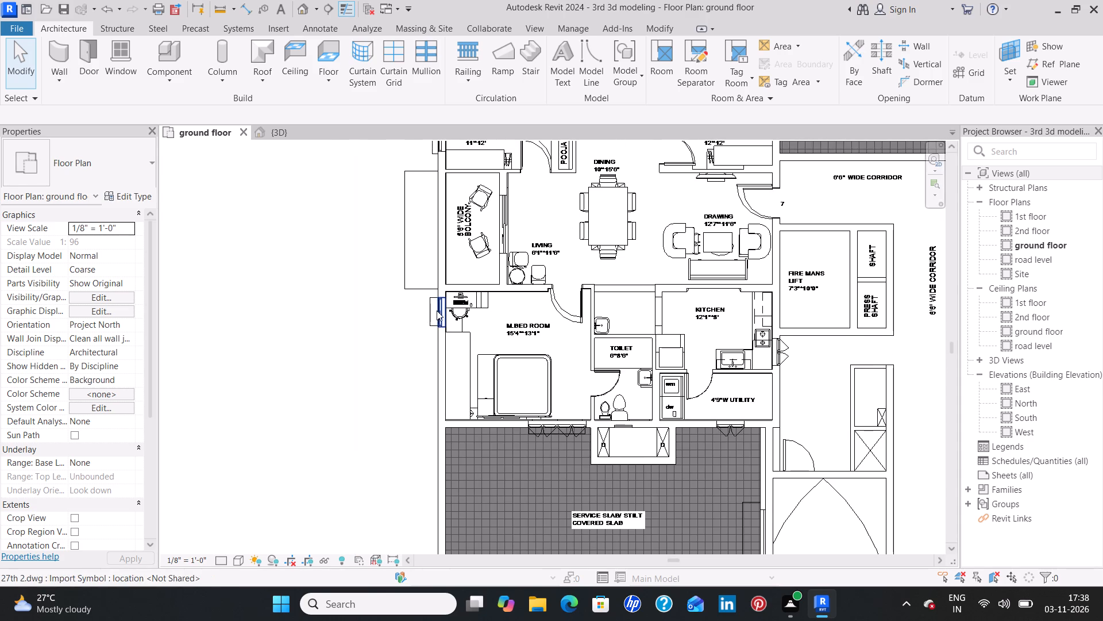
click(441, 313)
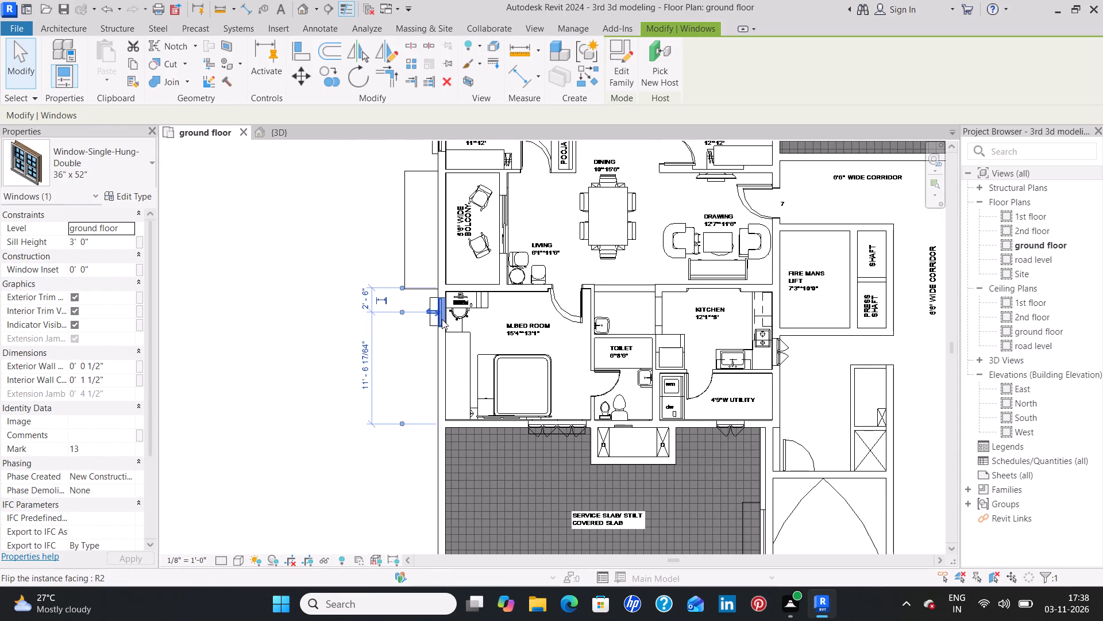
text(cs)
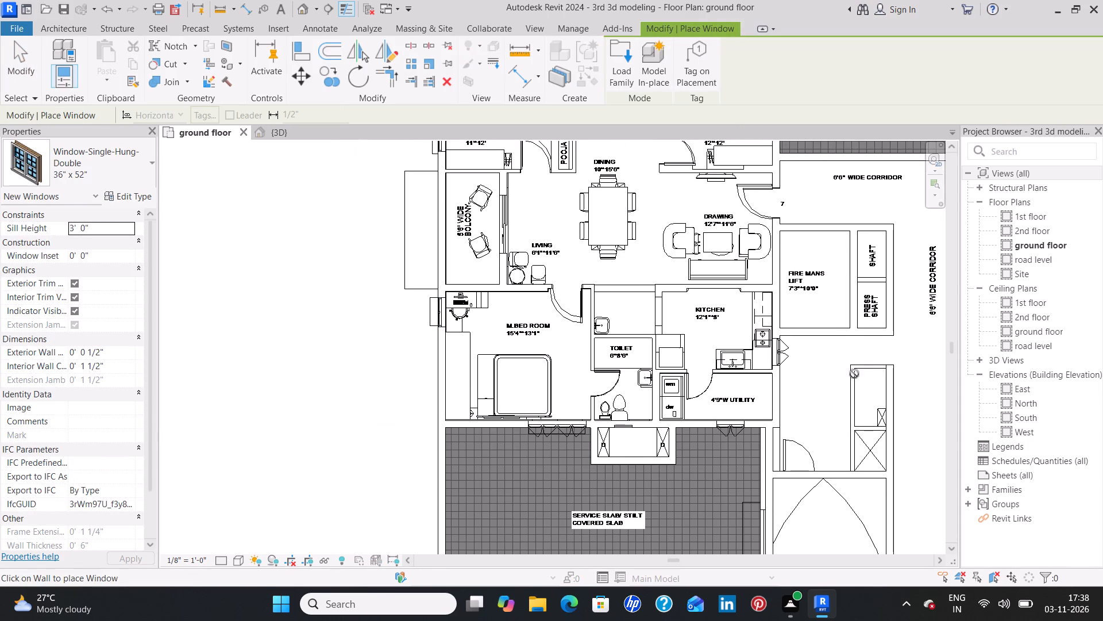
middle_drag(842, 372, 411, 401)
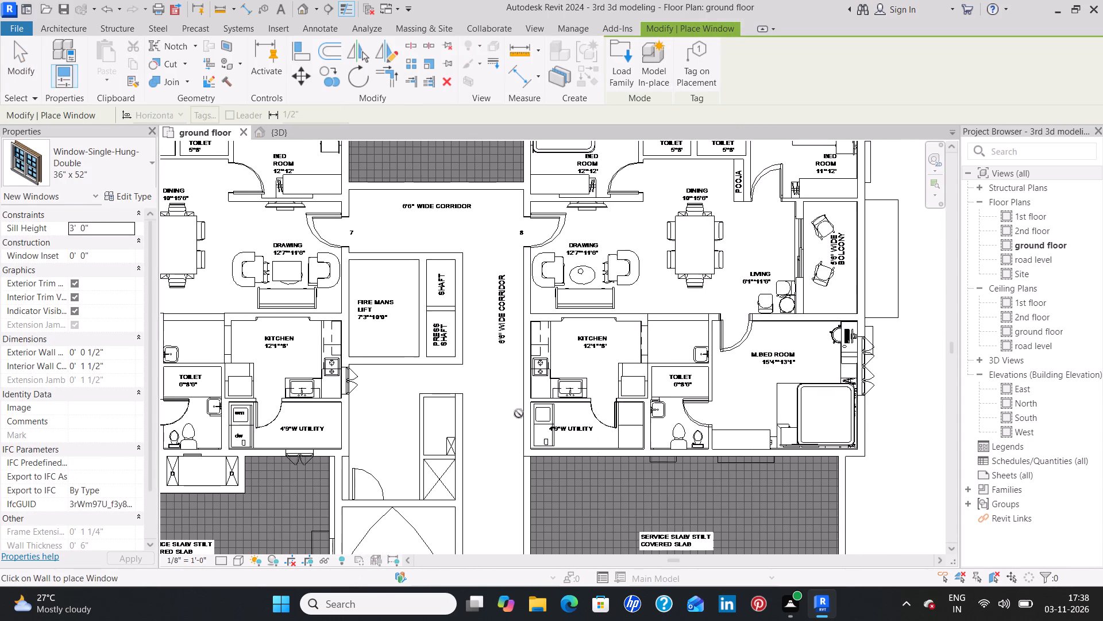
click(786, 458)
middle_drag(729, 250, 734, 450)
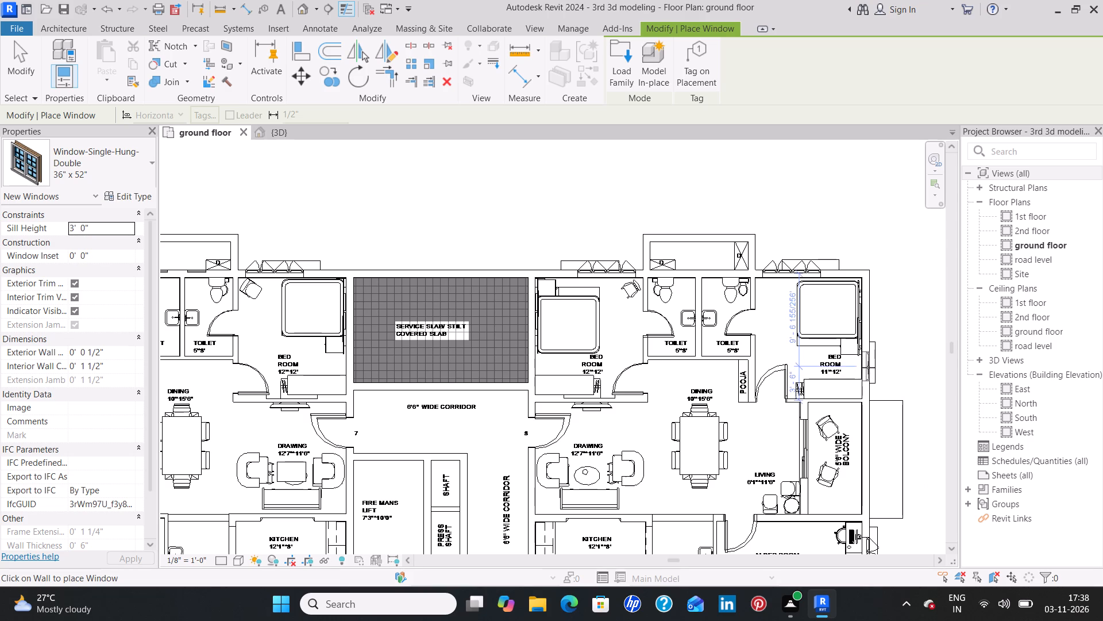
click(868, 367)
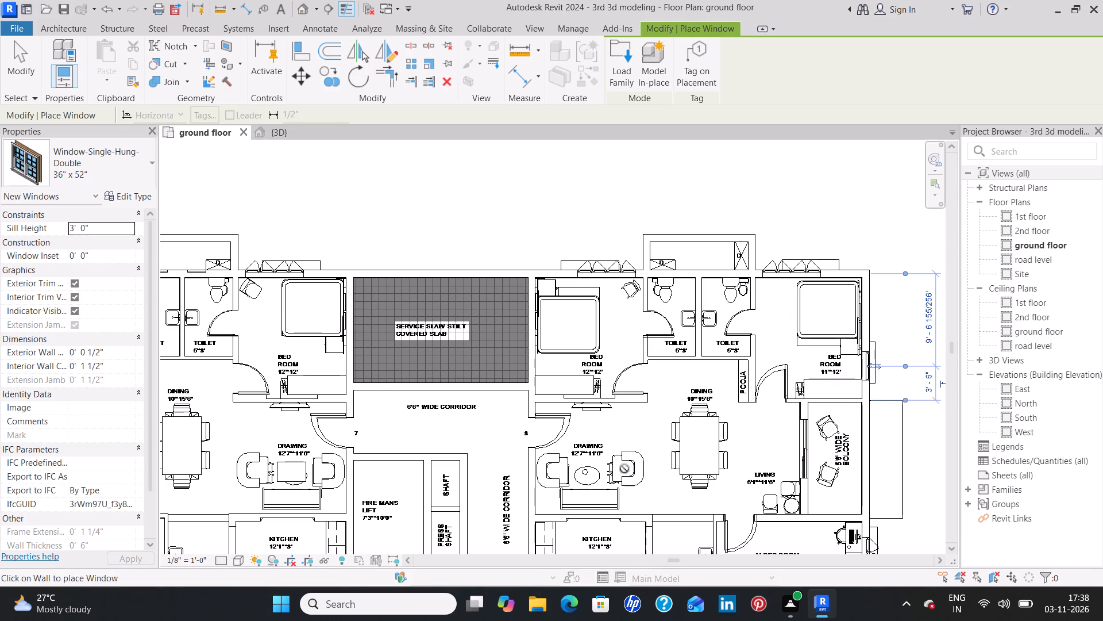
Place 36" x 52" single-hung windows in unit 9's balcony-side bedroom outer wall, drawing room corridor wall and master bedroom service slab wall.
middle_drag(631, 480, 627, 227)
middle_drag(658, 538, 653, 232)
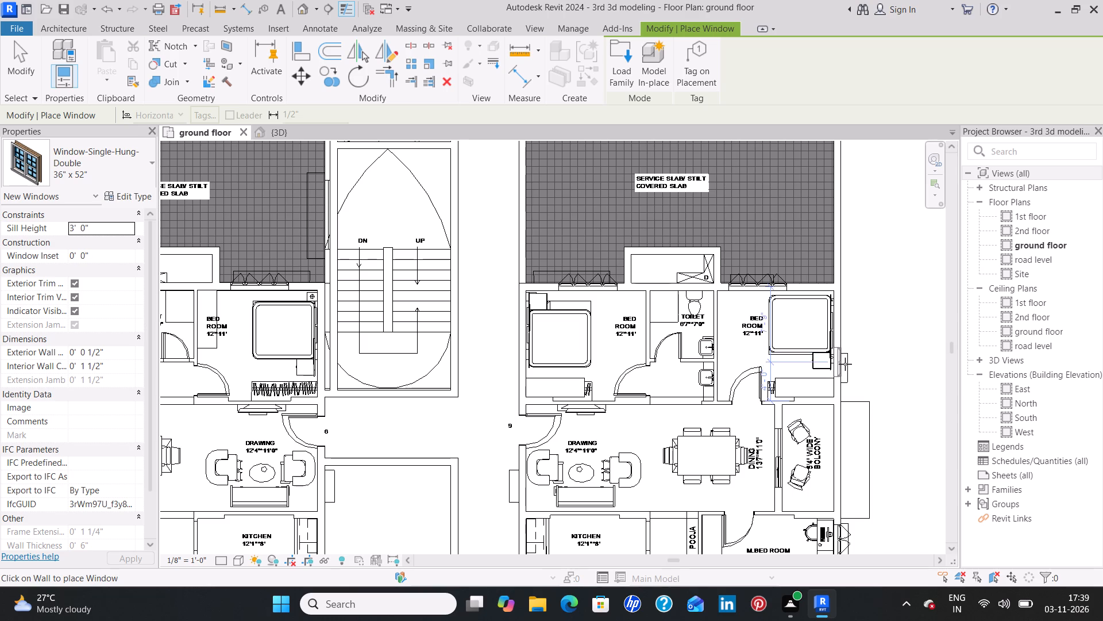
click(845, 363)
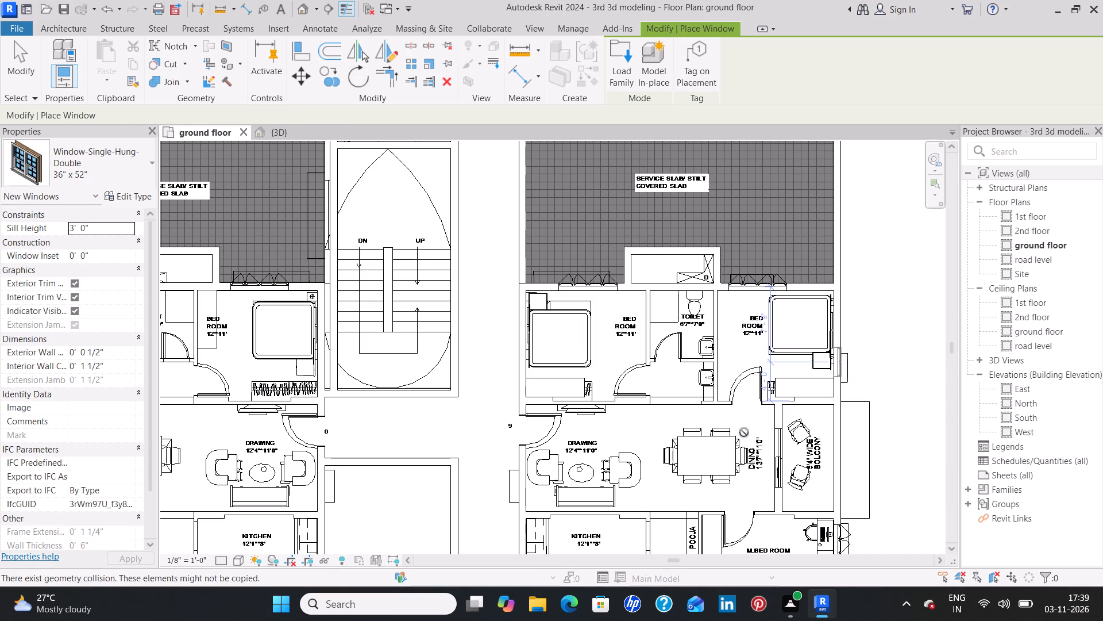
middle_drag(654, 481, 635, 272)
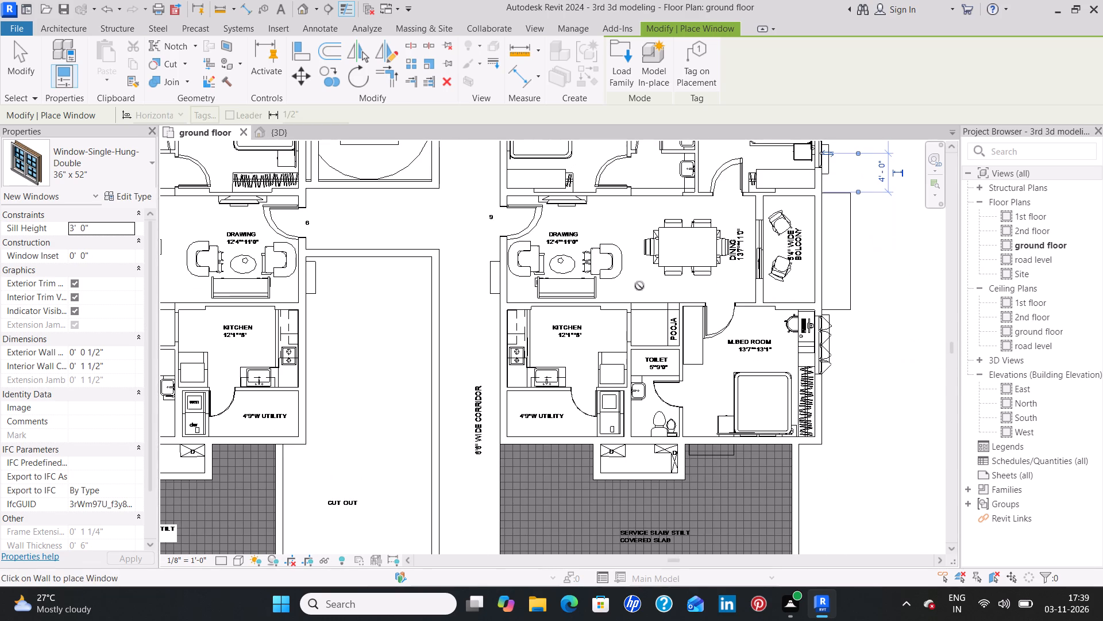
middle_drag(613, 323, 640, 416)
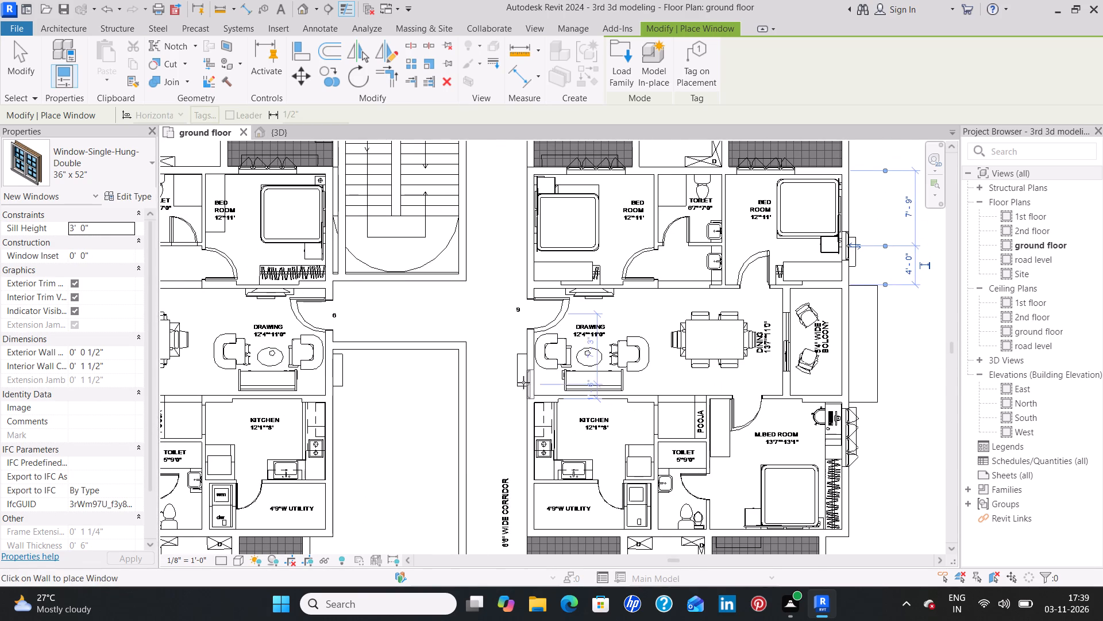
click(523, 368)
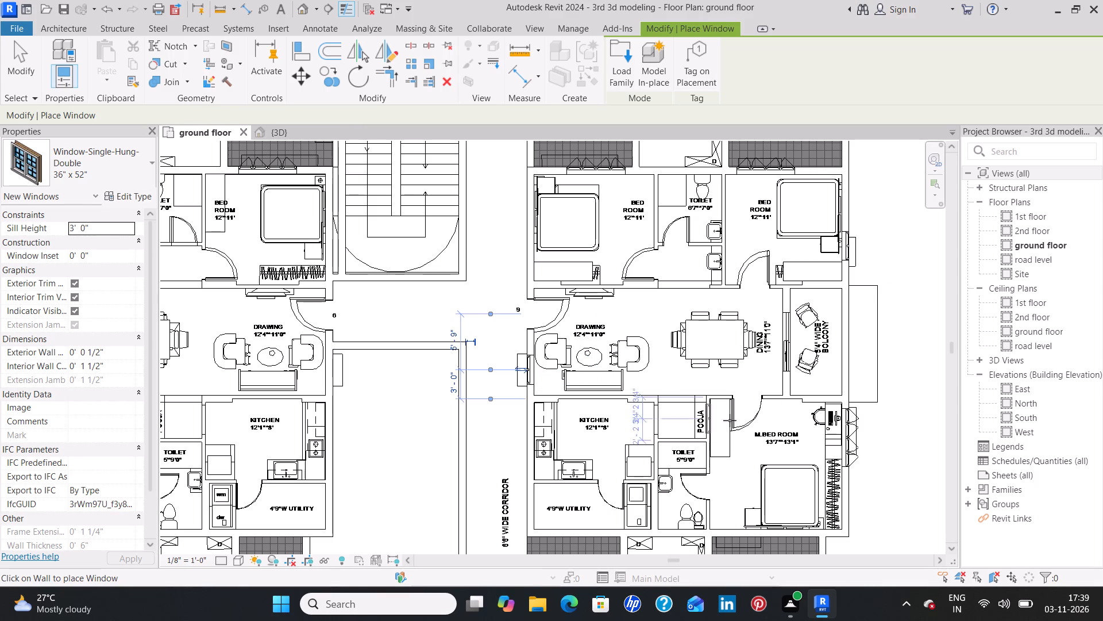
middle_drag(782, 467, 739, 342)
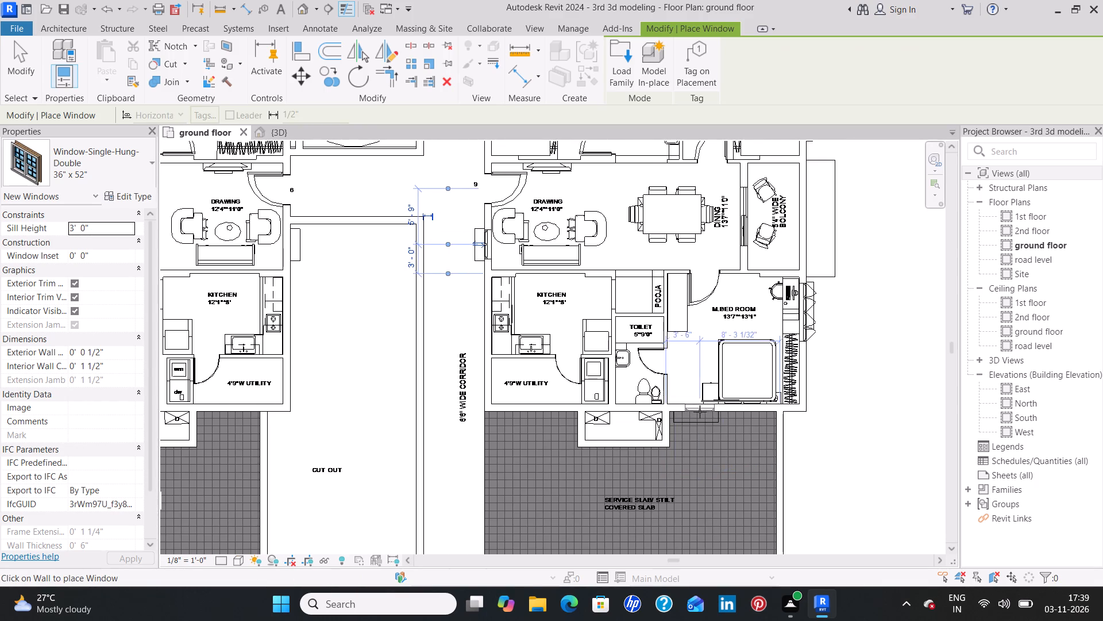
click(697, 413)
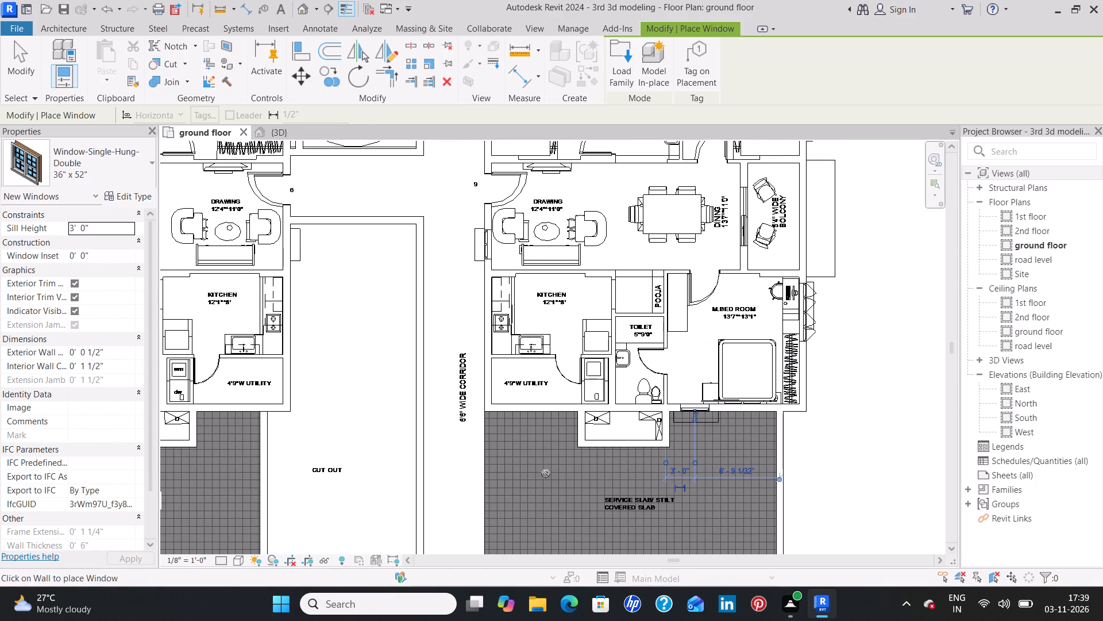
Place 36" x 52" single-hung windows in unit 10's drawing room wall facing the cut out and 10'9"*15'6" bedroom wall facing the lobby.
middle_drag(547, 472, 573, 267)
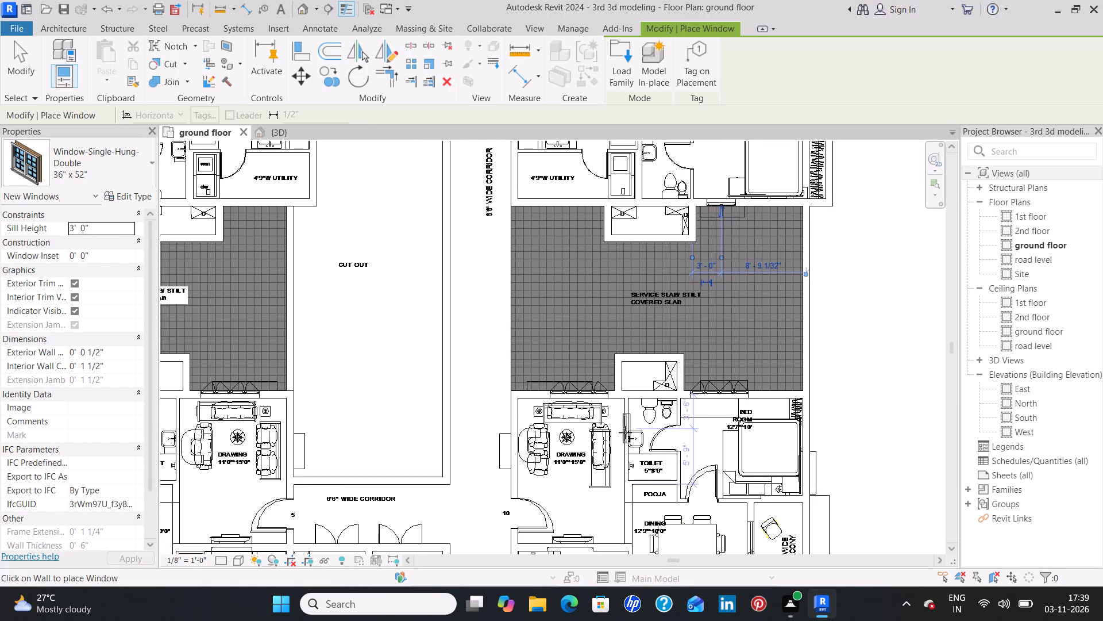
middle_drag(625, 432, 616, 328)
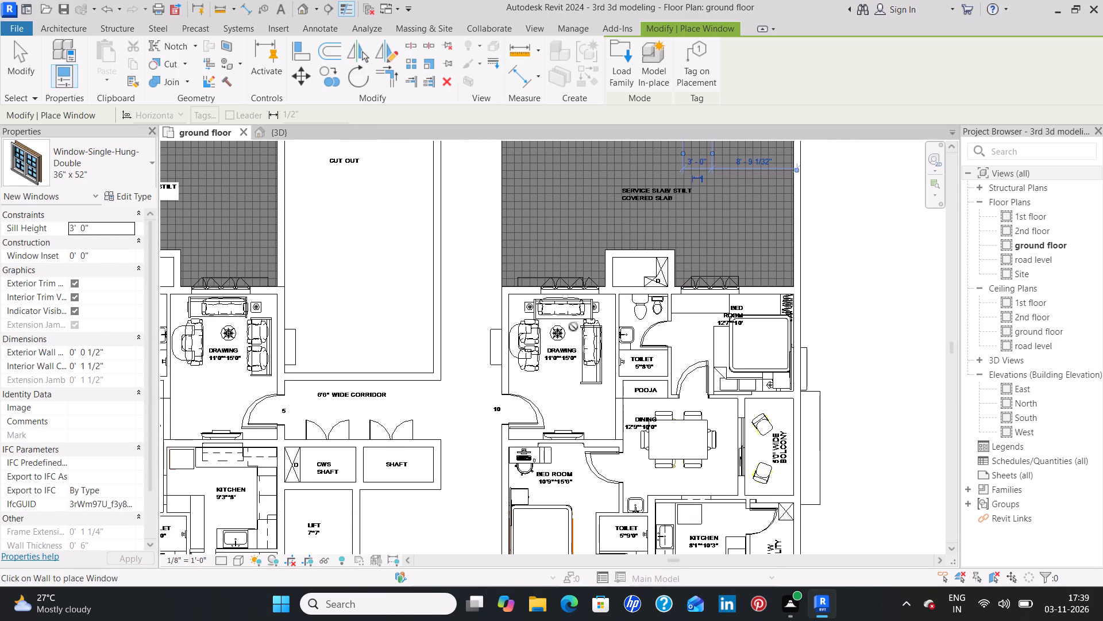
click(496, 342)
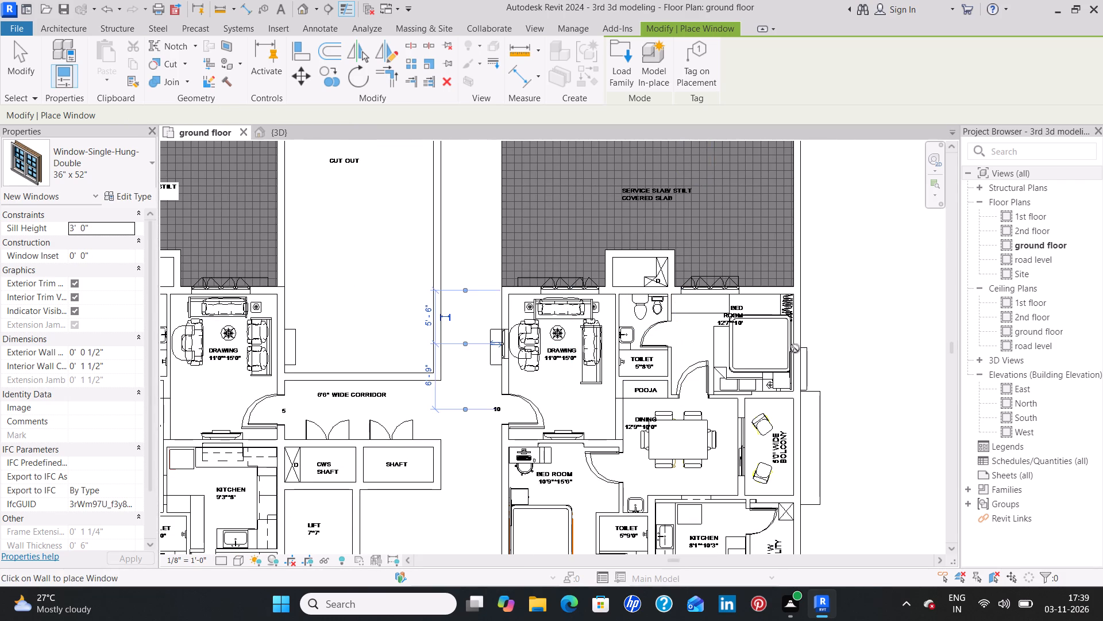
middle_drag(665, 450, 644, 292)
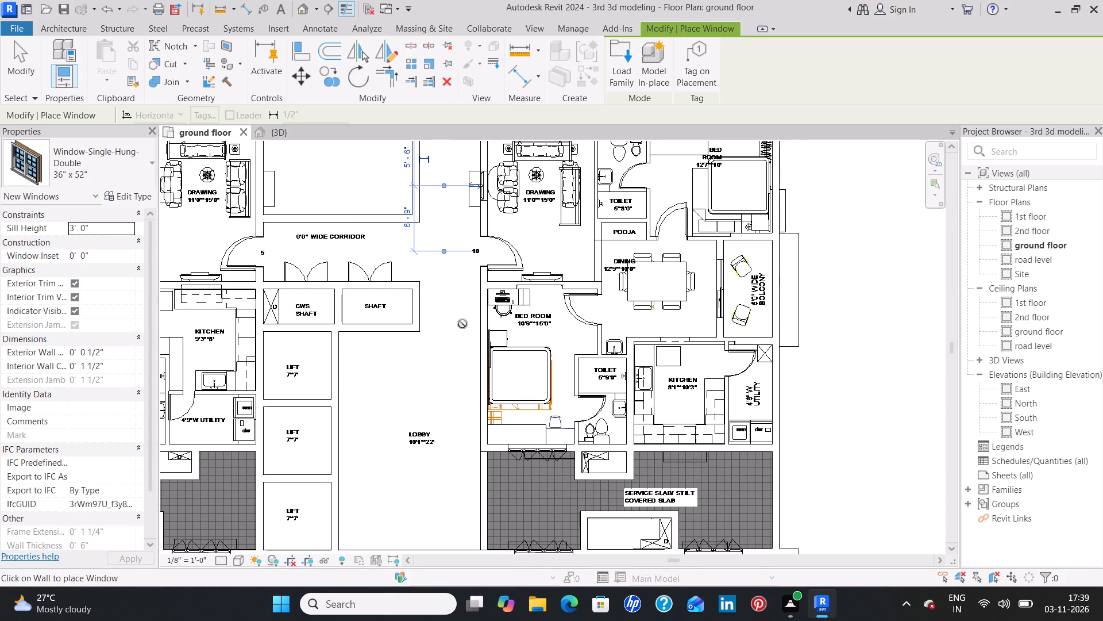
click(484, 312)
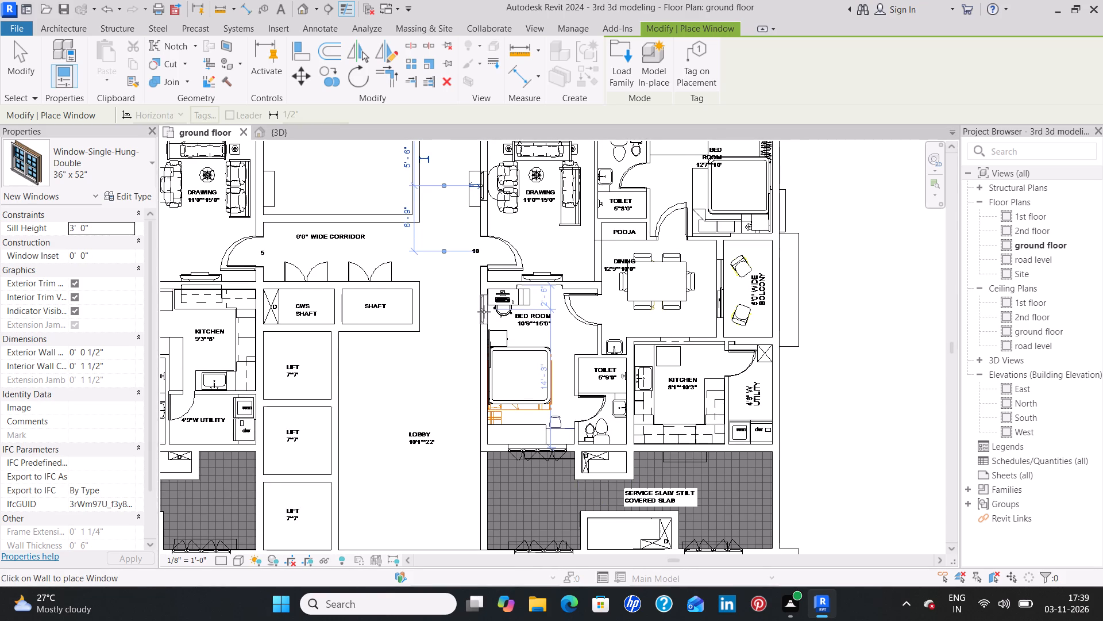
Place 36" x 52" single-hung windows in unit 1's balcony-side 12'*11' bedroom outer wall and master bedroom corridor wall, each about 3'0" from the adjoining cross wall.
middle_drag(661, 497, 632, 275)
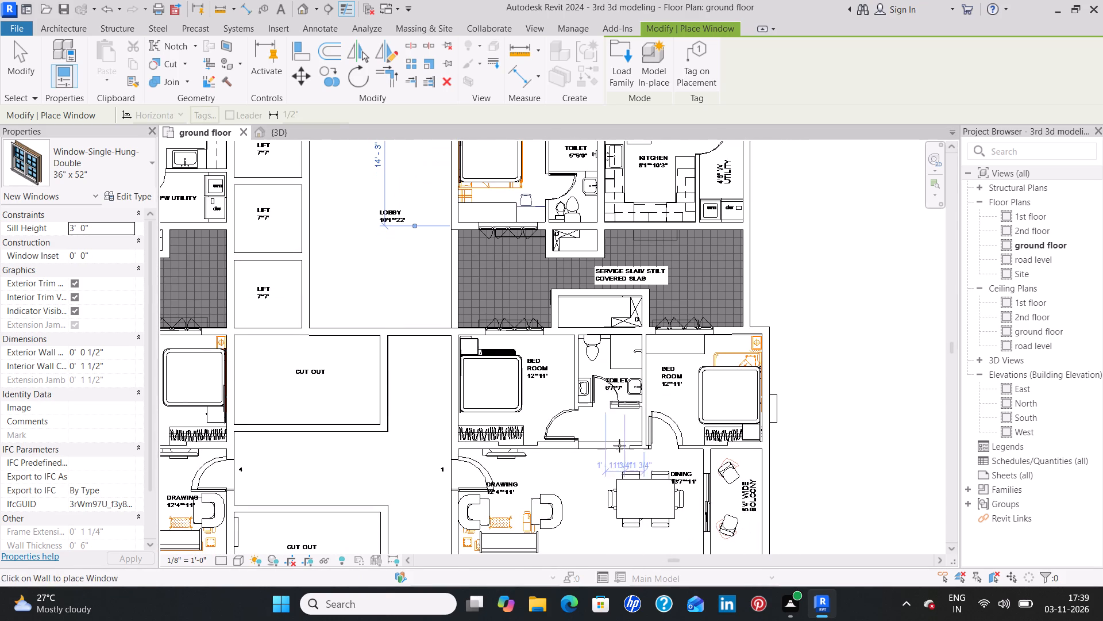
middle_drag(619, 446, 624, 344)
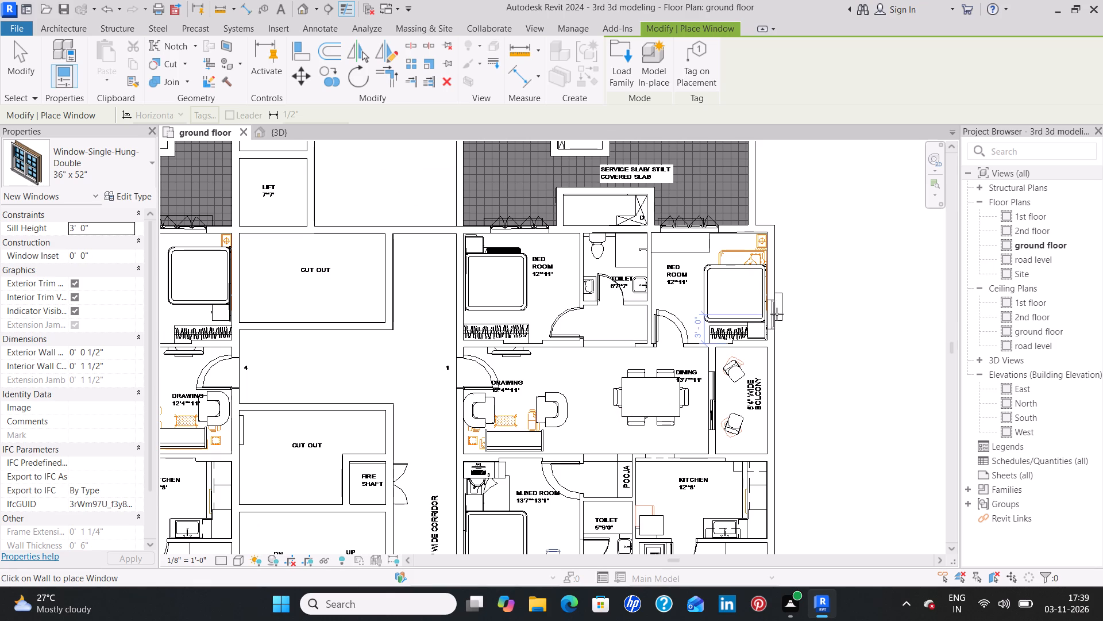
click(777, 314)
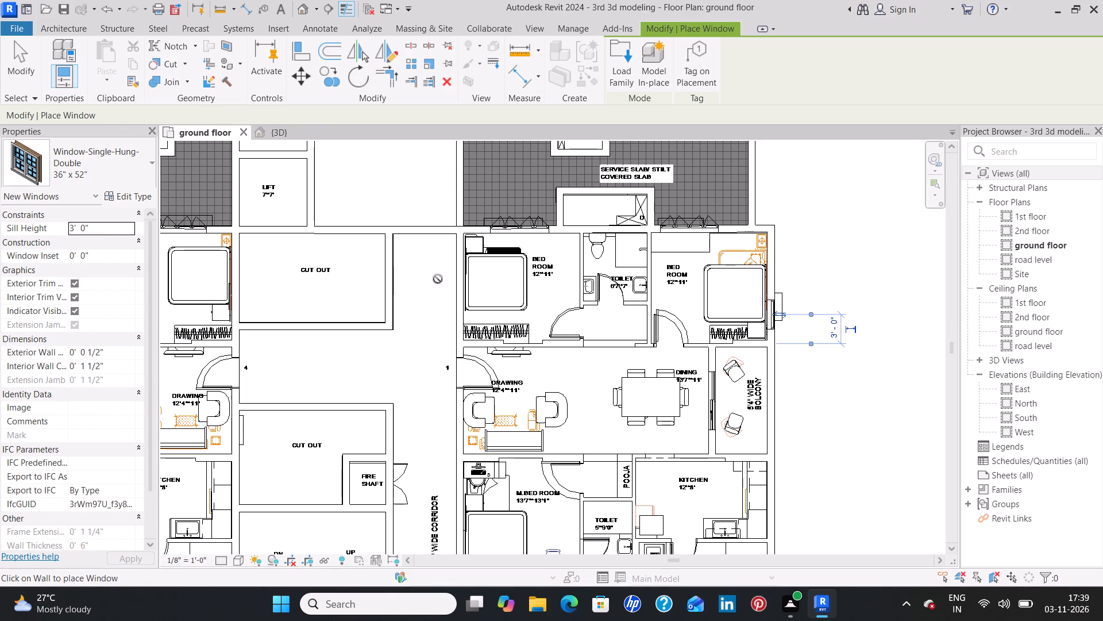
middle_drag(581, 434, 583, 276)
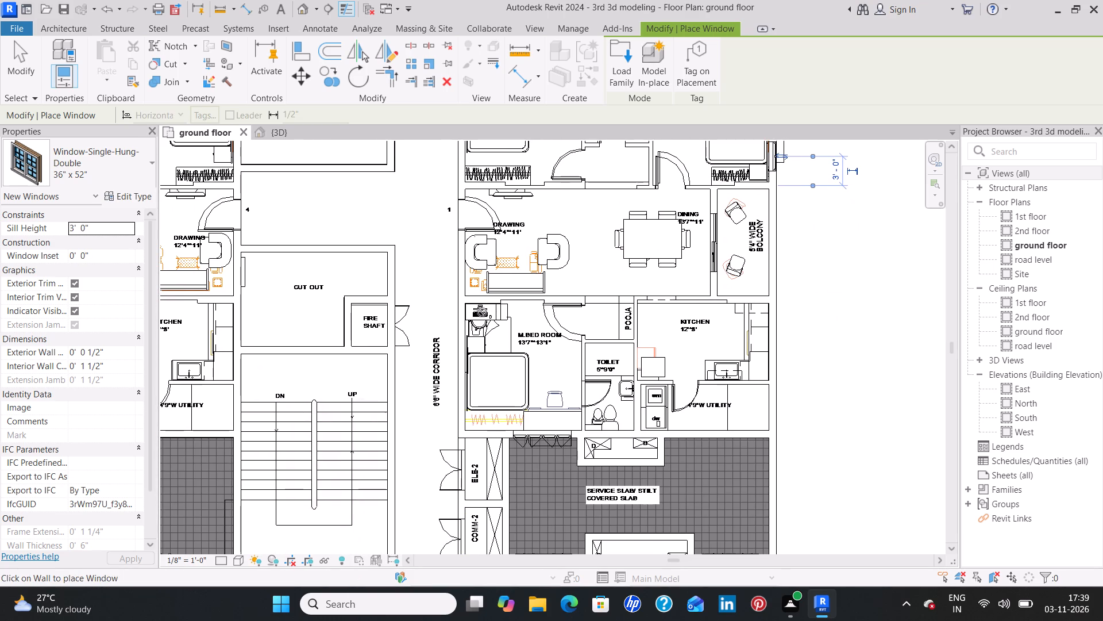
click(459, 327)
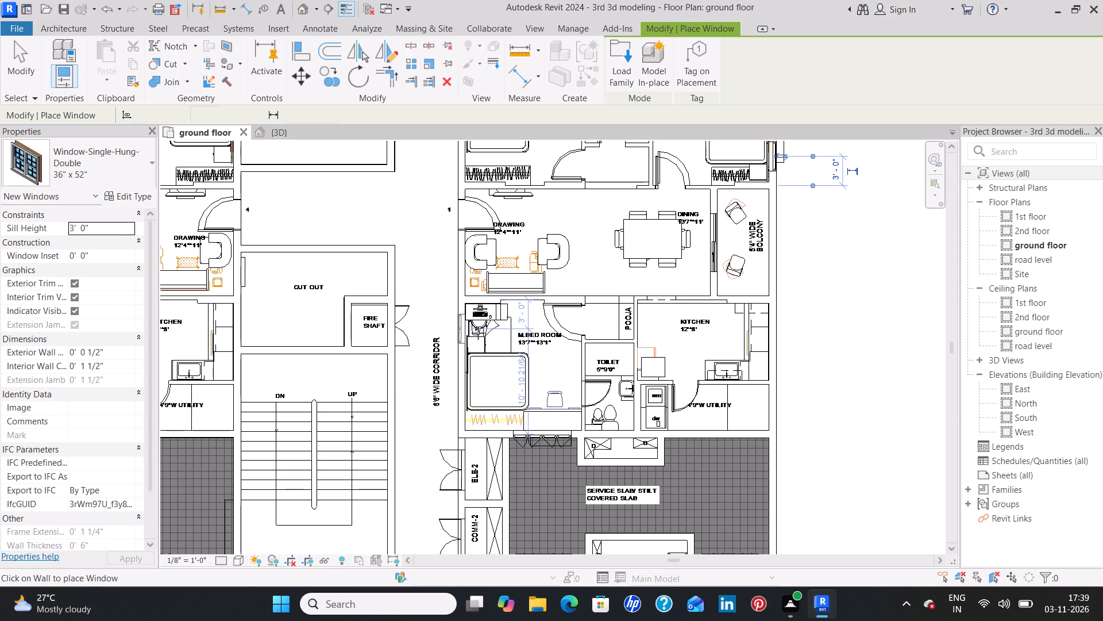
Place a 36" x 52" single-hung window in the outer wall of unit 2's 11'*12' bedroom beside the balcony.
middle_drag(701, 464, 697, 288)
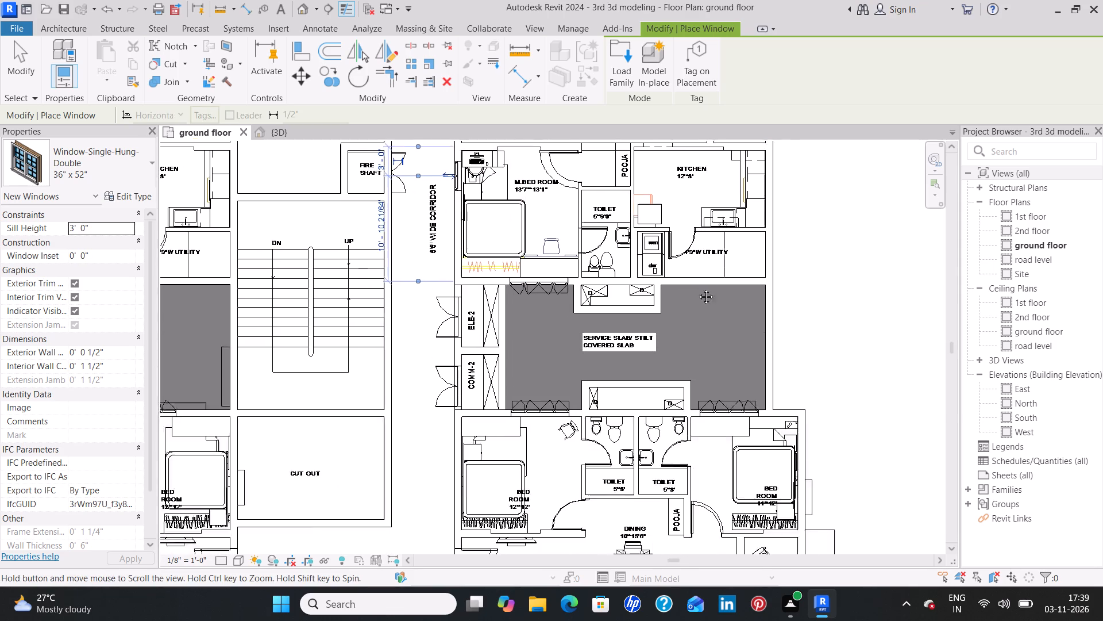
middle_drag(697, 288, 699, 282)
middle_drag(714, 419, 715, 312)
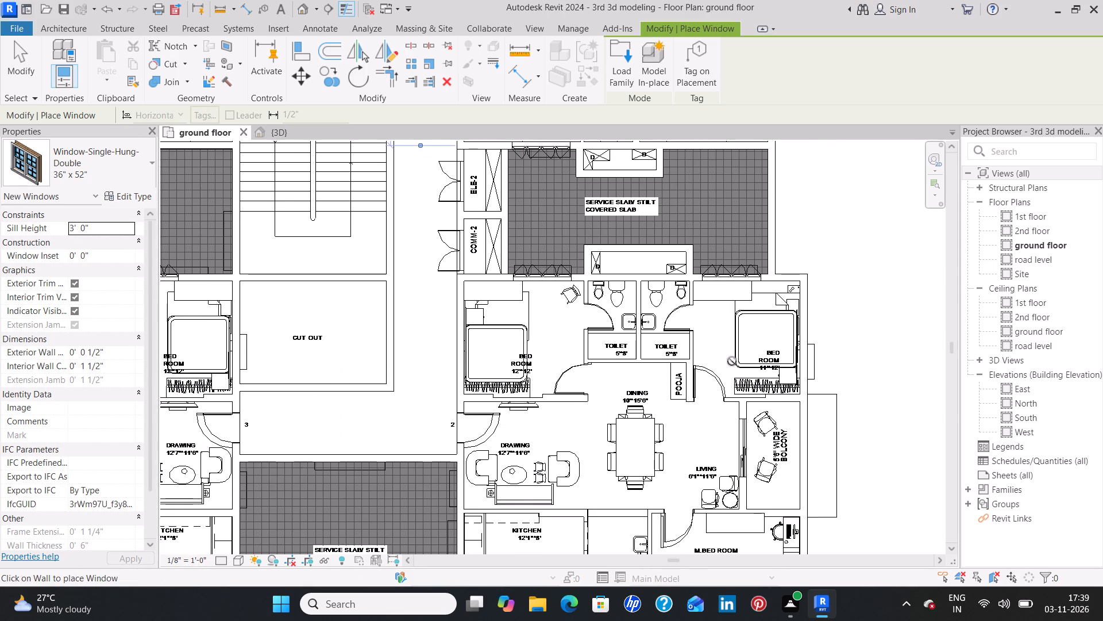
click(814, 360)
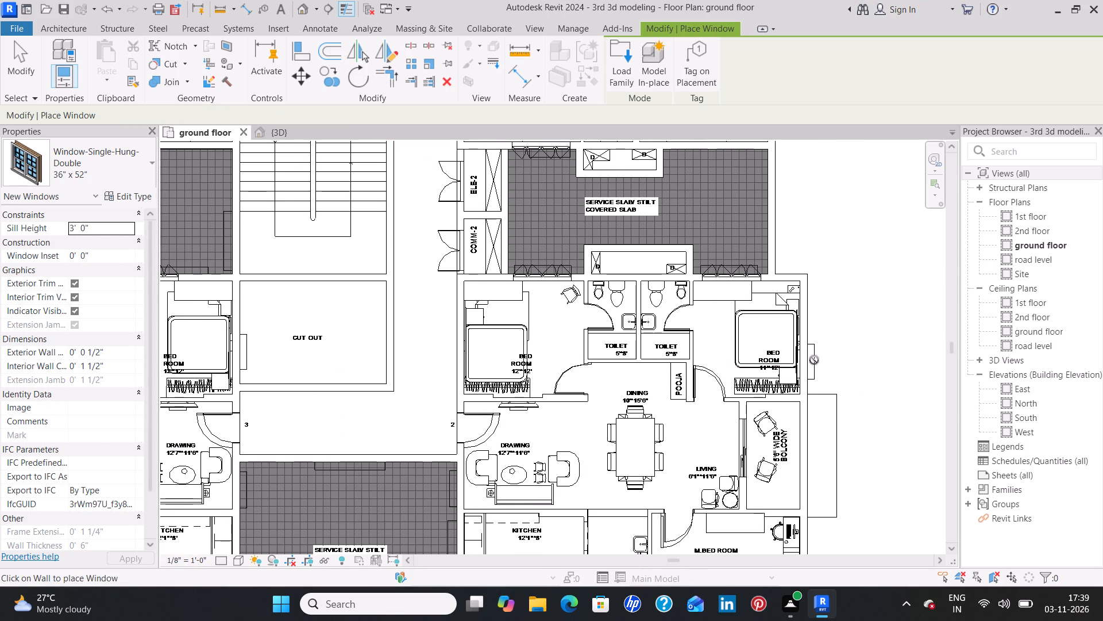
Place 36" x 52" single-hung windows in unit 2's master bedroom and 11'*12' bedroom outer walls, each 4'0" from the balcony-side cross wall.
middle_drag(546, 376, 544, 295)
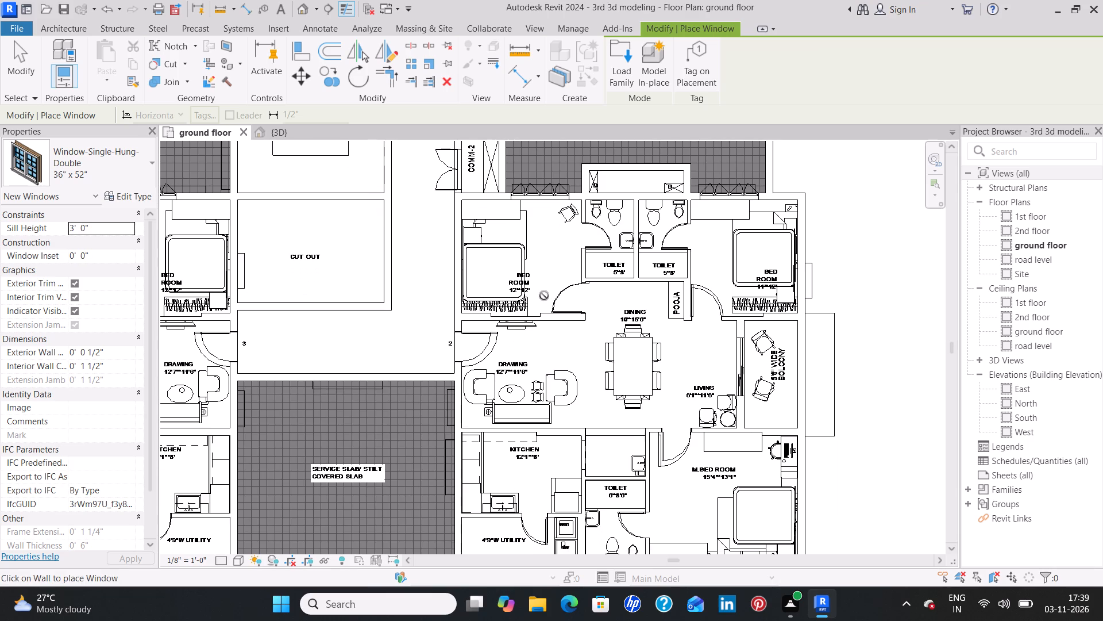
middle_drag(611, 394, 599, 343)
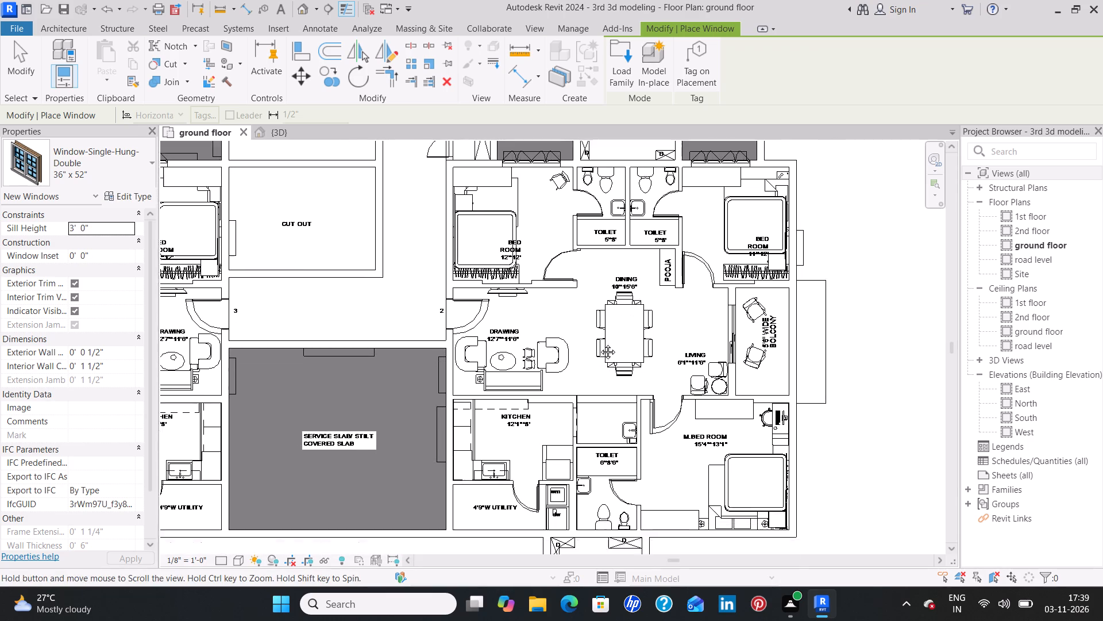
middle_drag(599, 343, 597, 334)
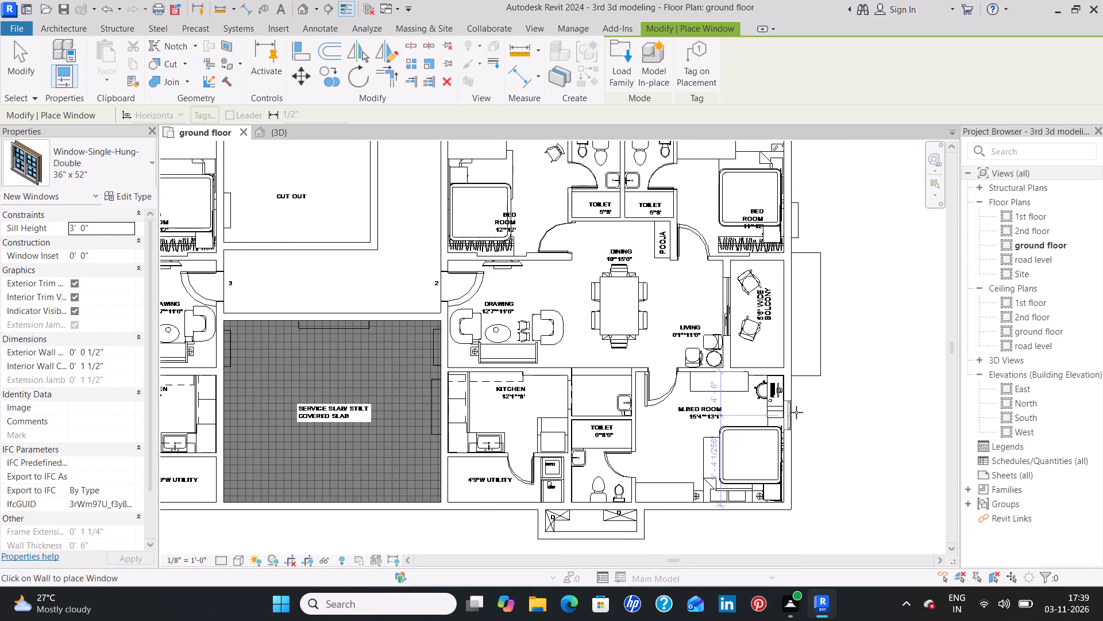
click(797, 410)
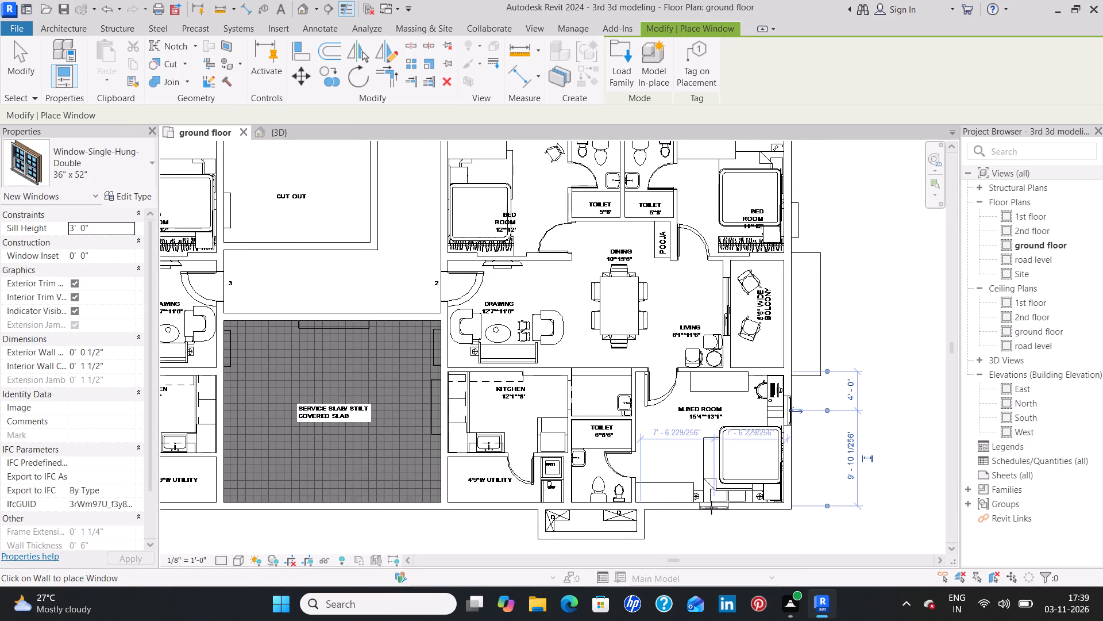
middle_drag(697, 517, 666, 413)
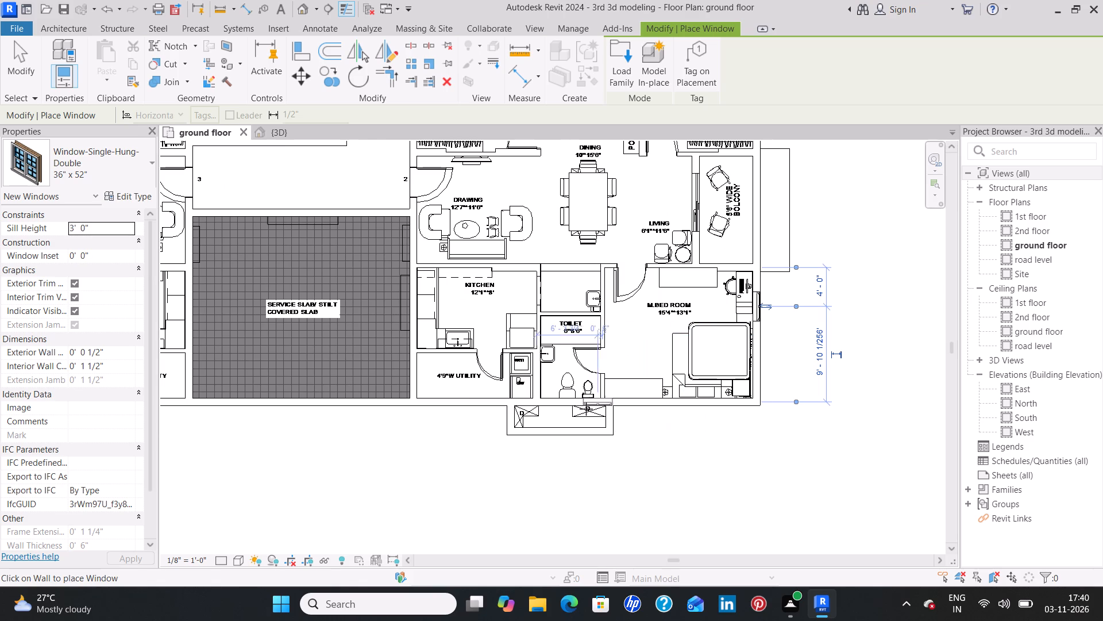
middle_drag(475, 290, 481, 413)
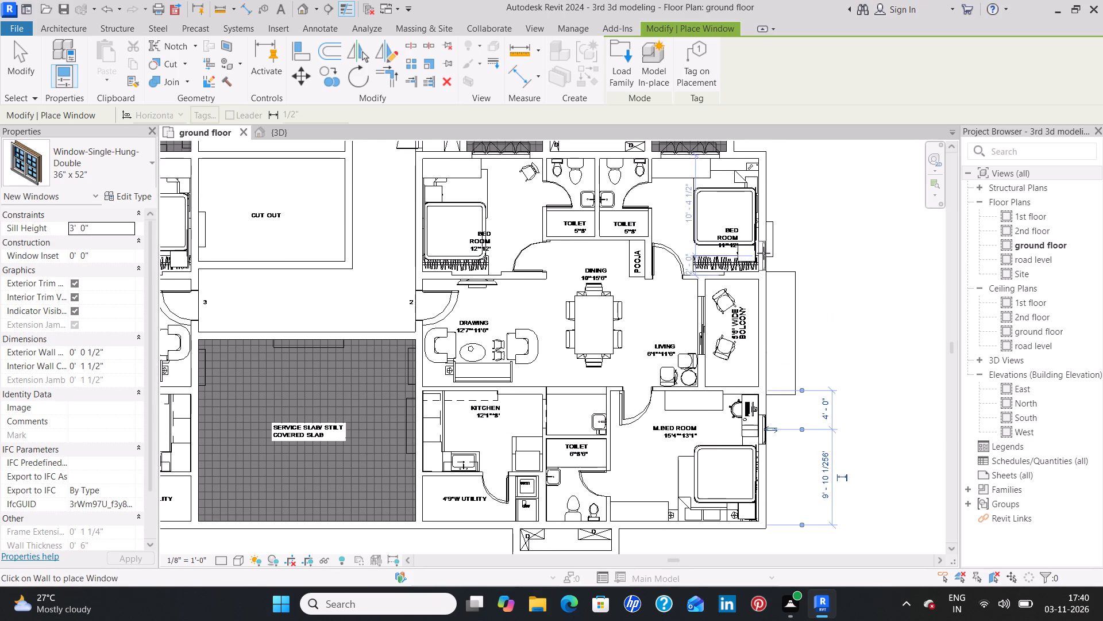
click(766, 236)
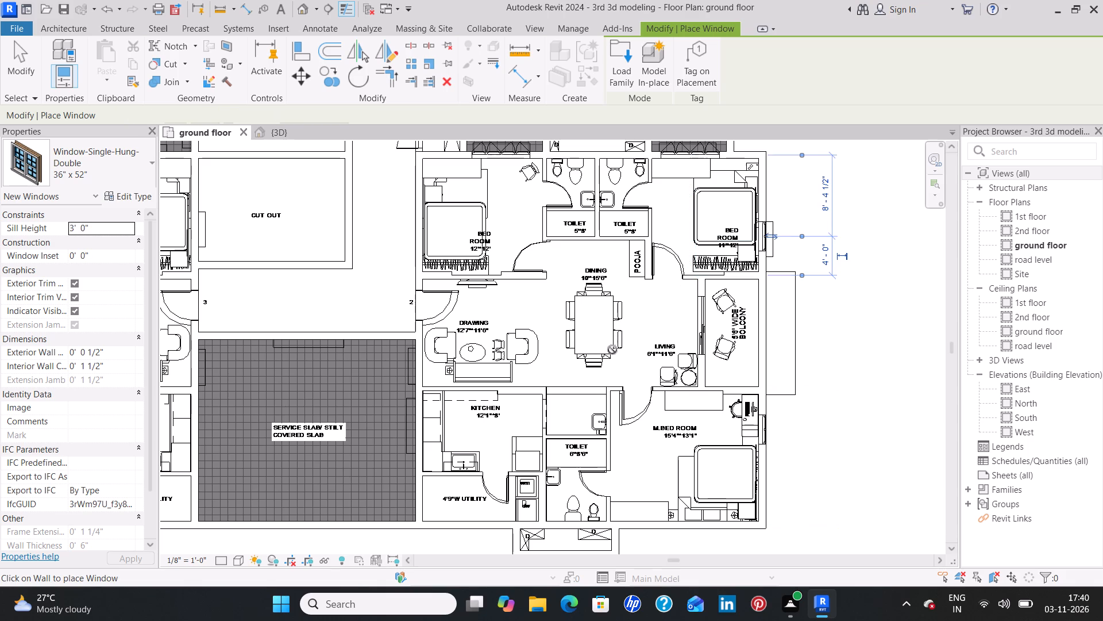
Place 36" x 52" single-hung windows in unit 3's outer walls: master bedroom 4'0" and 11'*12' bedroom 3'6" from the balcony-side cross wall.
middle_drag(602, 391, 857, 330)
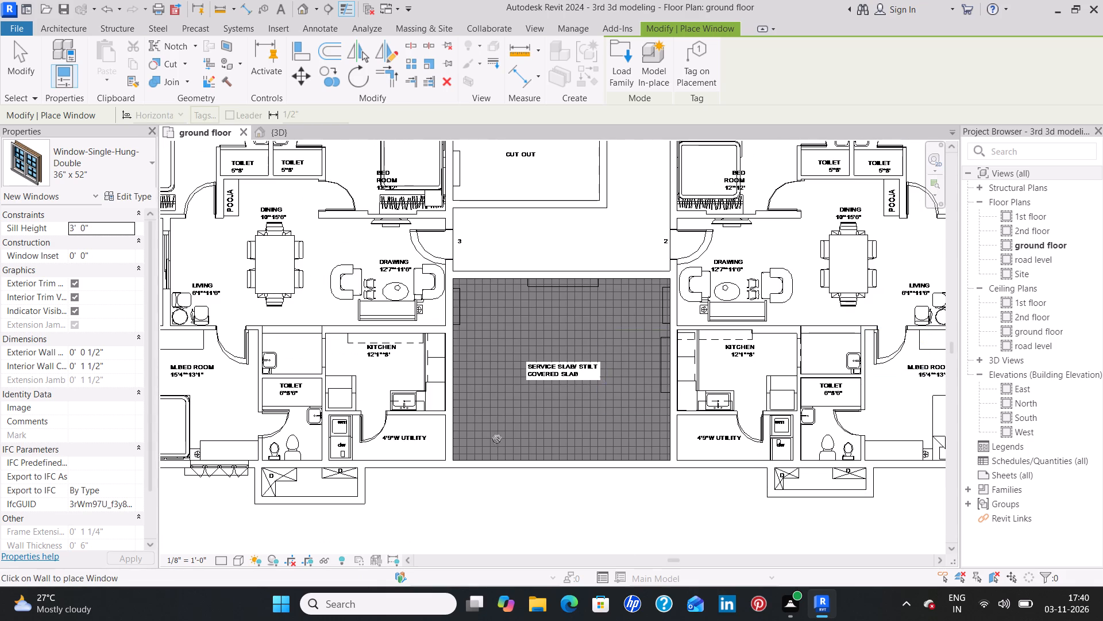
middle_drag(388, 449, 592, 443)
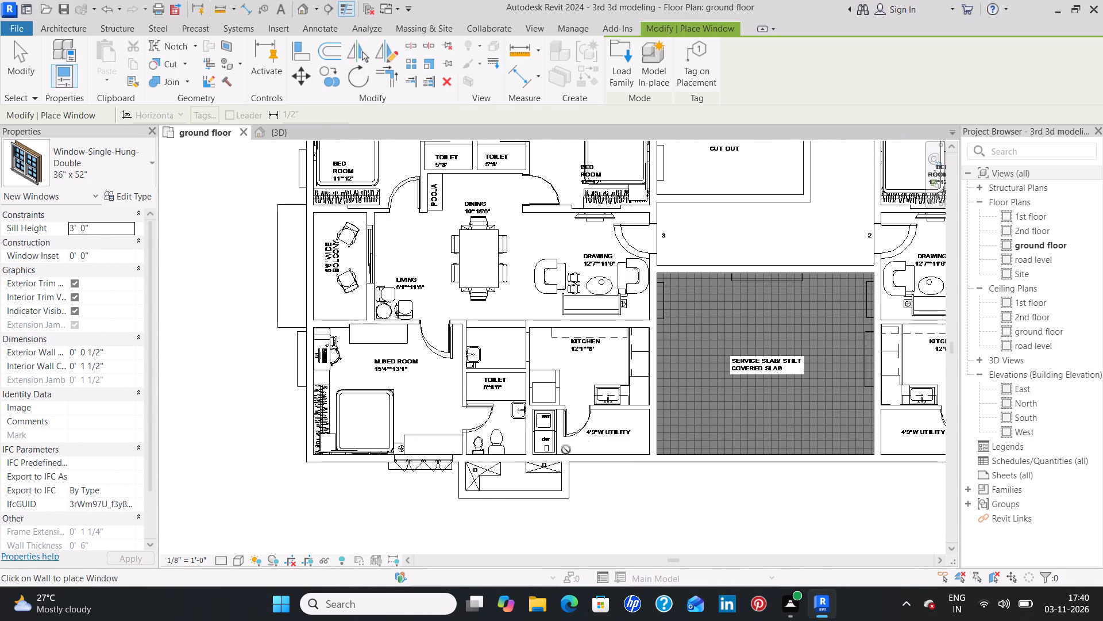
click(300, 362)
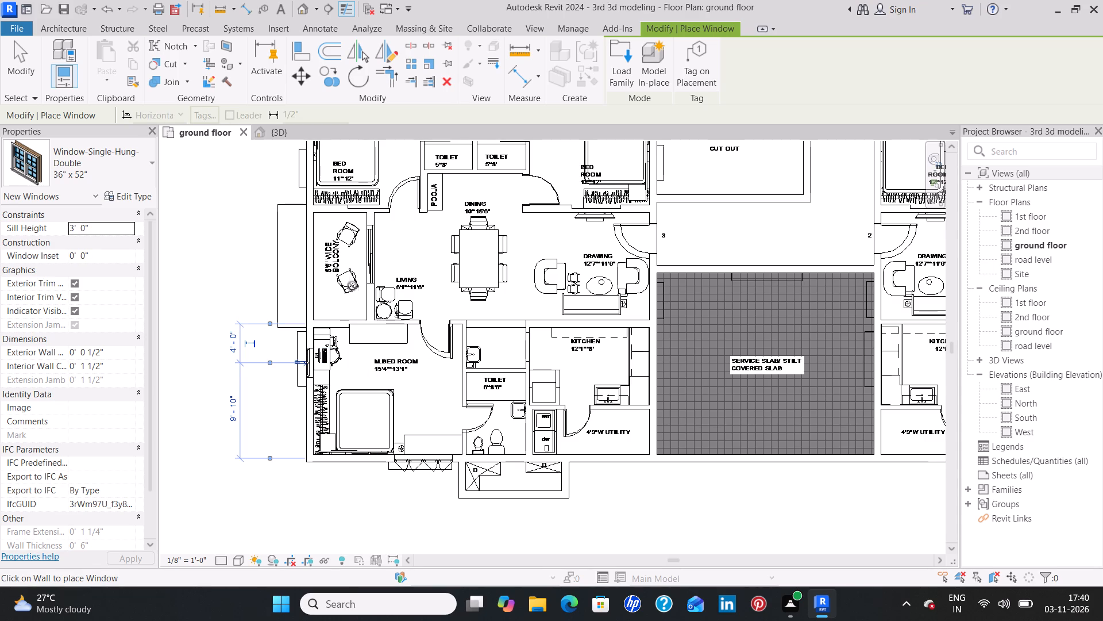
middle_drag(430, 235, 438, 274)
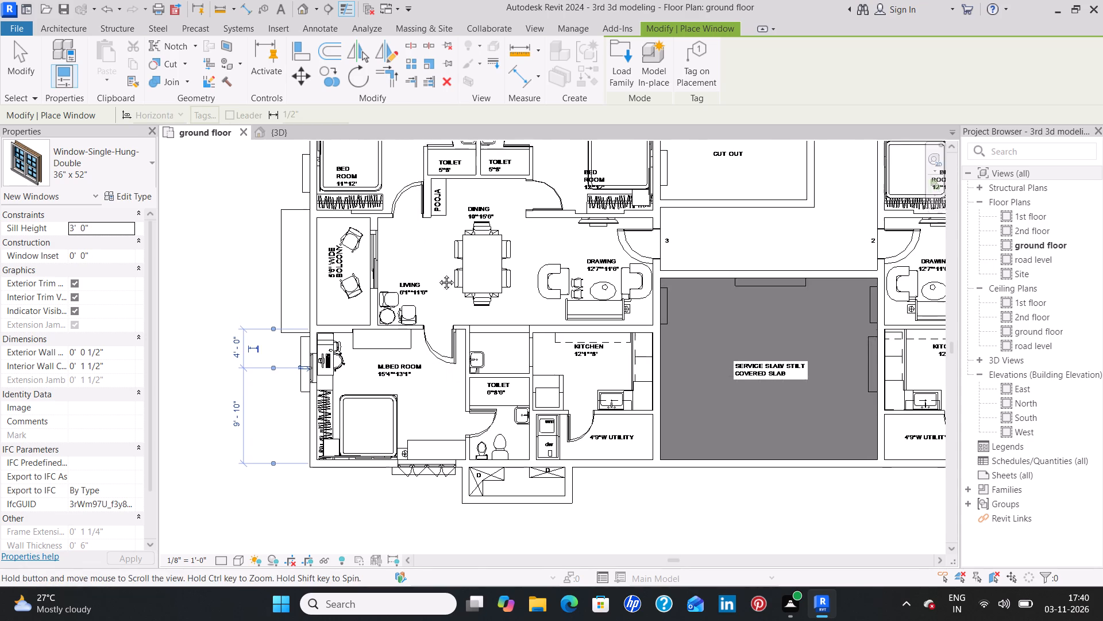
middle_drag(438, 274, 434, 421)
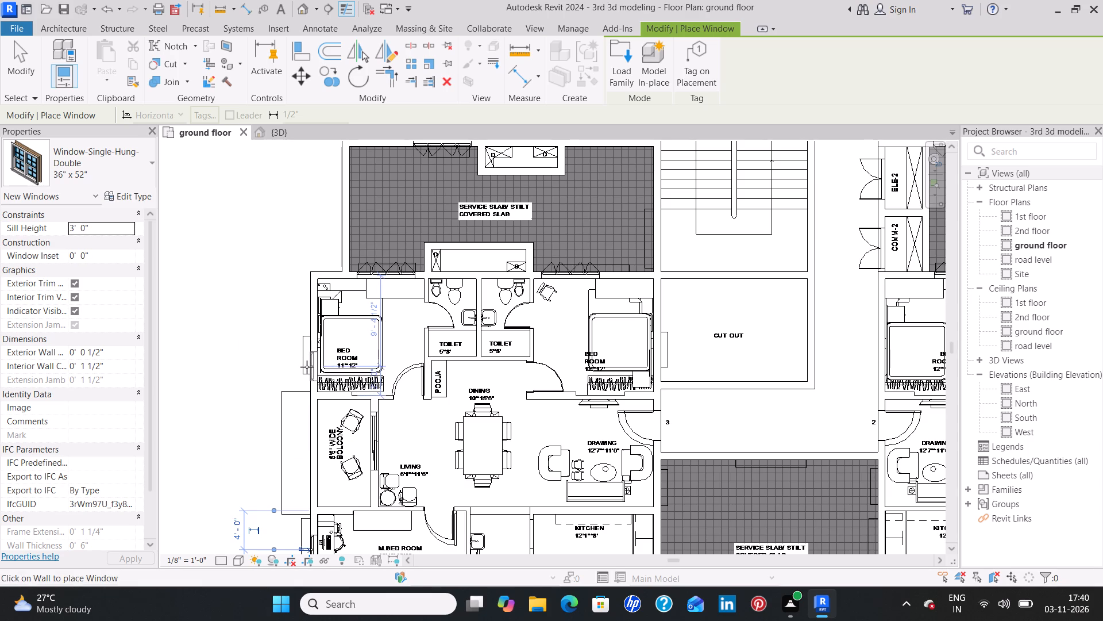
click(307, 363)
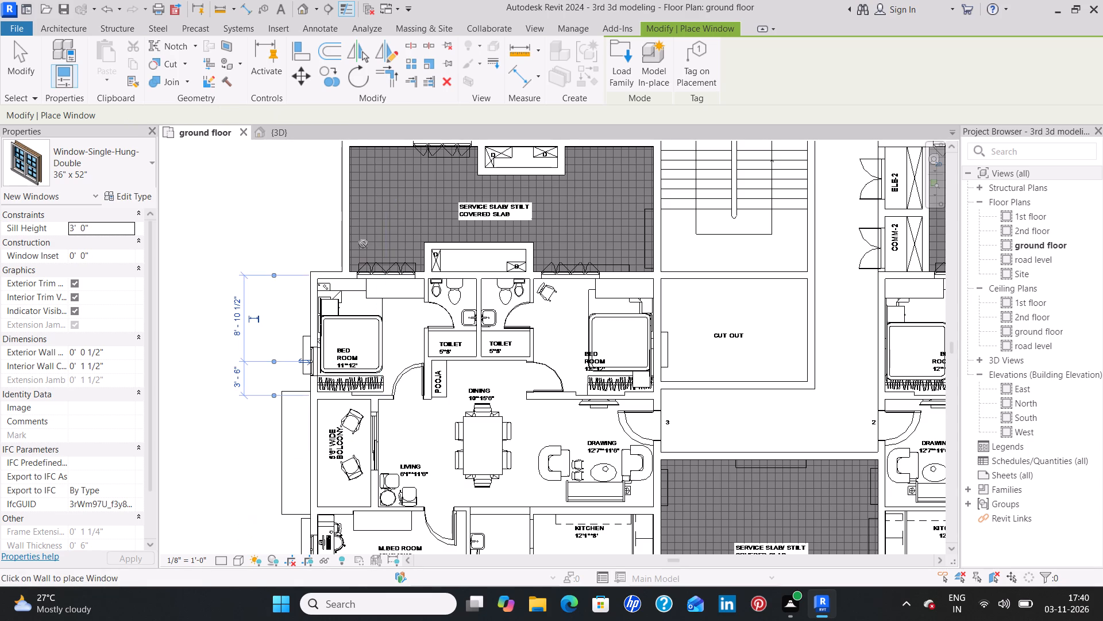
Place 36" x 52" single-hung windows in unit 3's 12'*12' bedroom wall facing the cut out and unit 2's 12'*12' bedroom corridor wall.
middle_drag(363, 241, 374, 385)
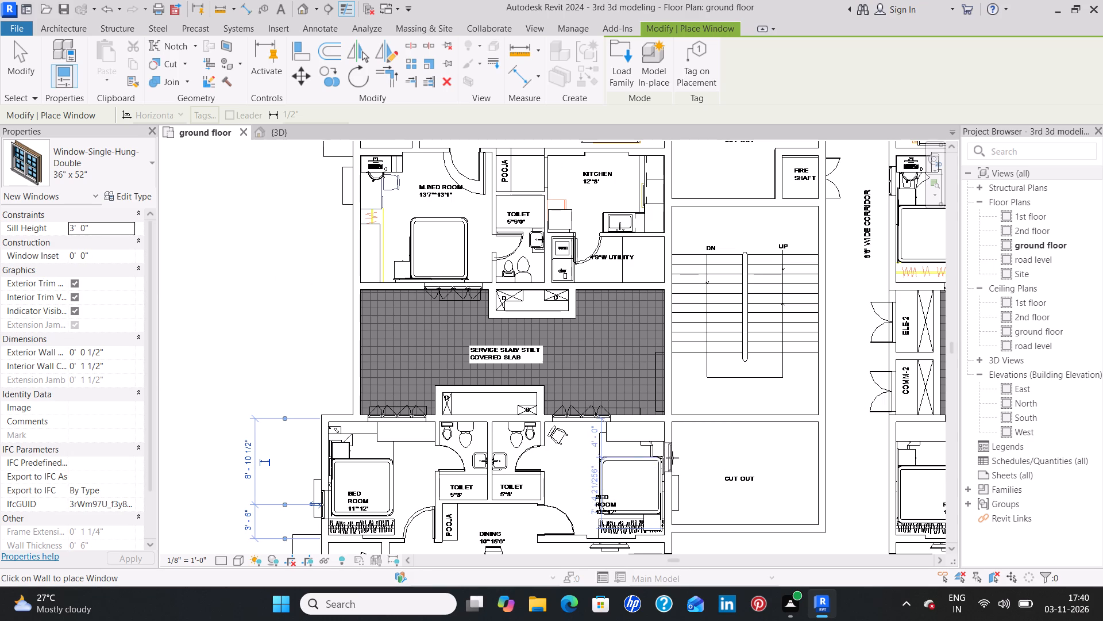
click(672, 505)
middle_drag(808, 456, 592, 382)
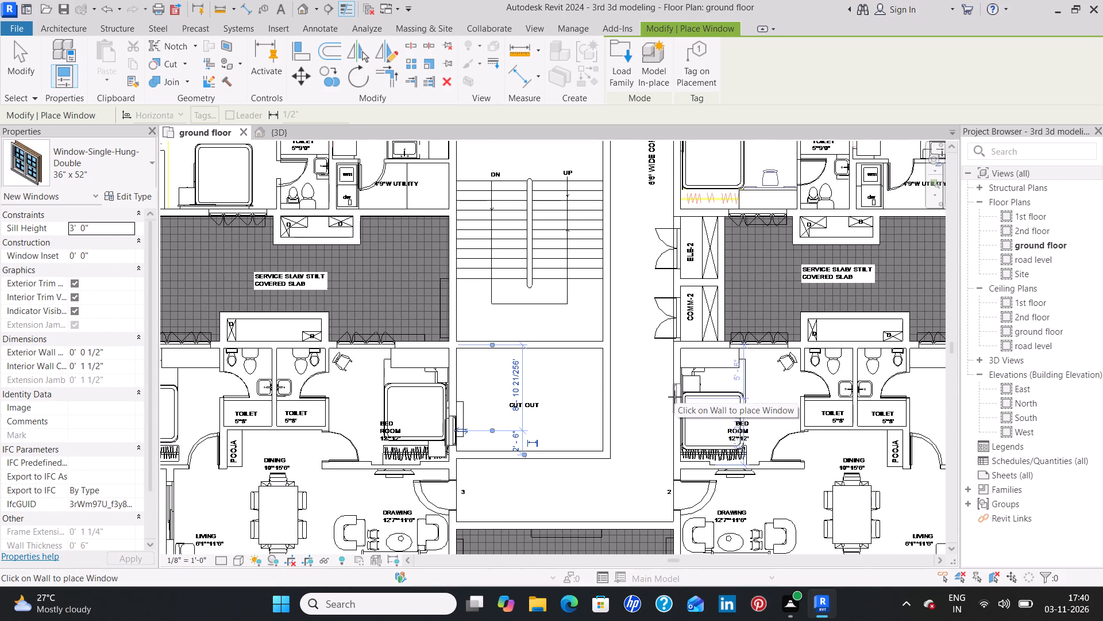
click(668, 443)
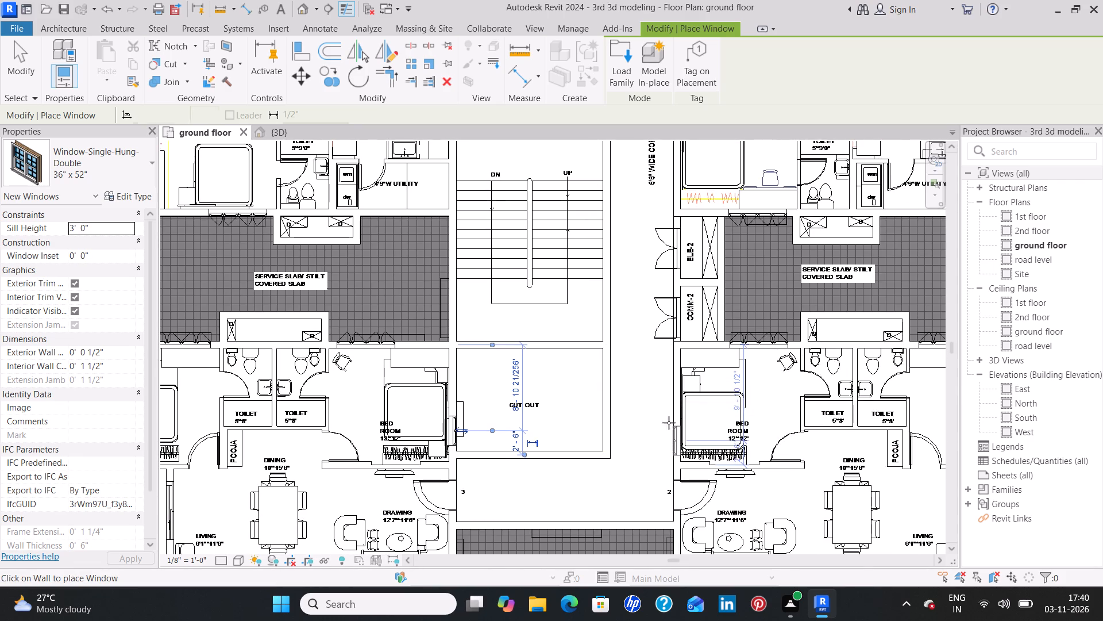
Place 36" x 52" single-hung windows in unit 4's outer walls: master bedroom 3'0" and 12'*11' bedroom 4'0" from the balcony-side cross wall.
middle_drag(640, 305, 662, 526)
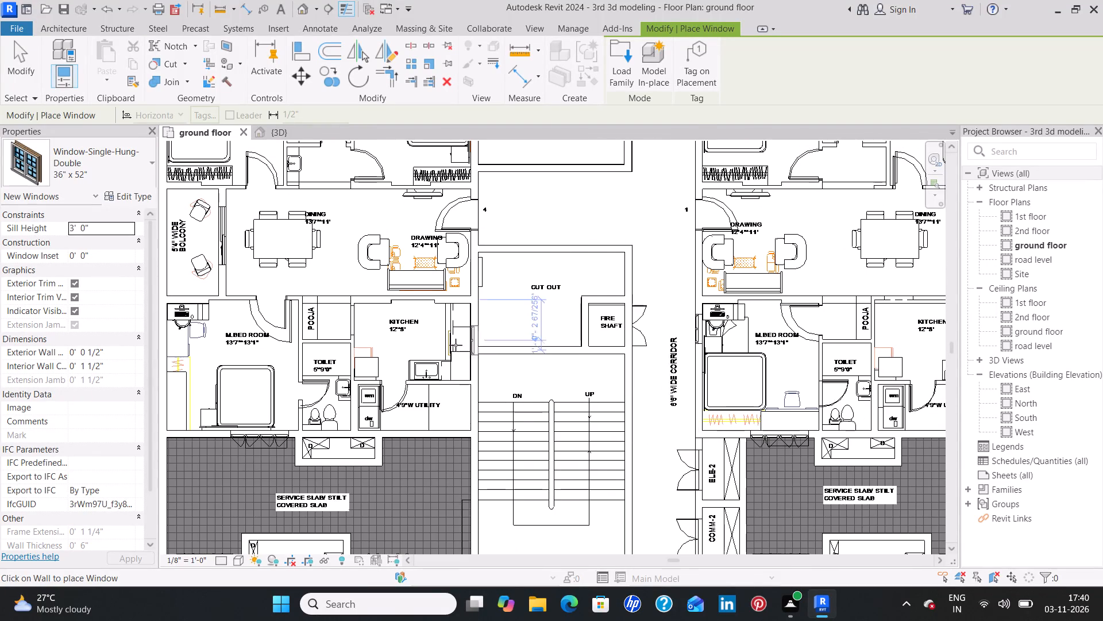
middle_drag(455, 345, 673, 402)
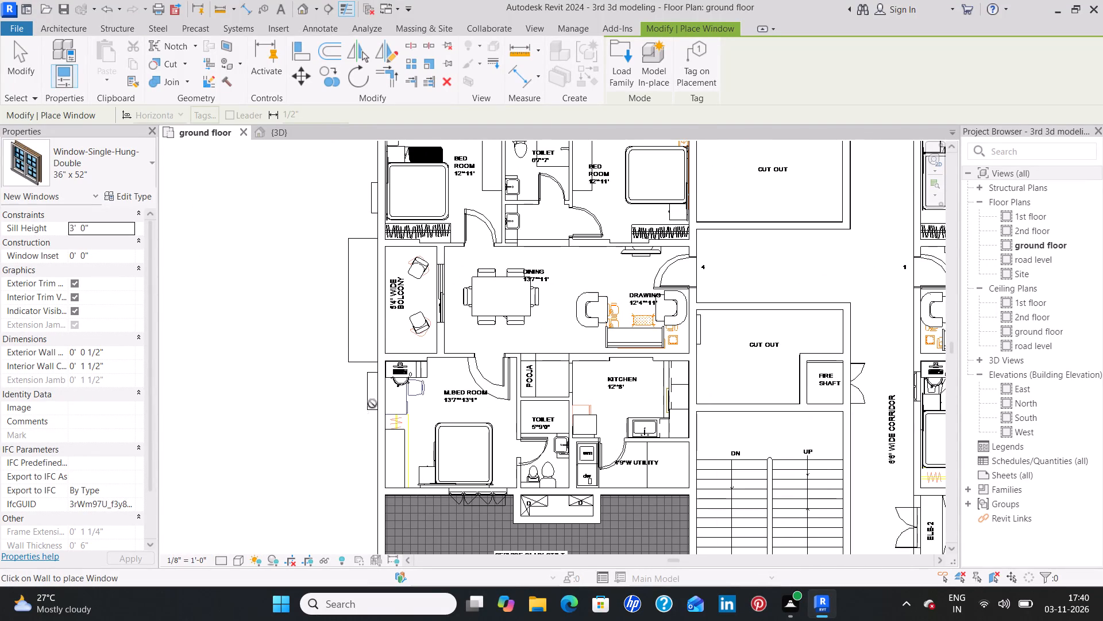
click(381, 388)
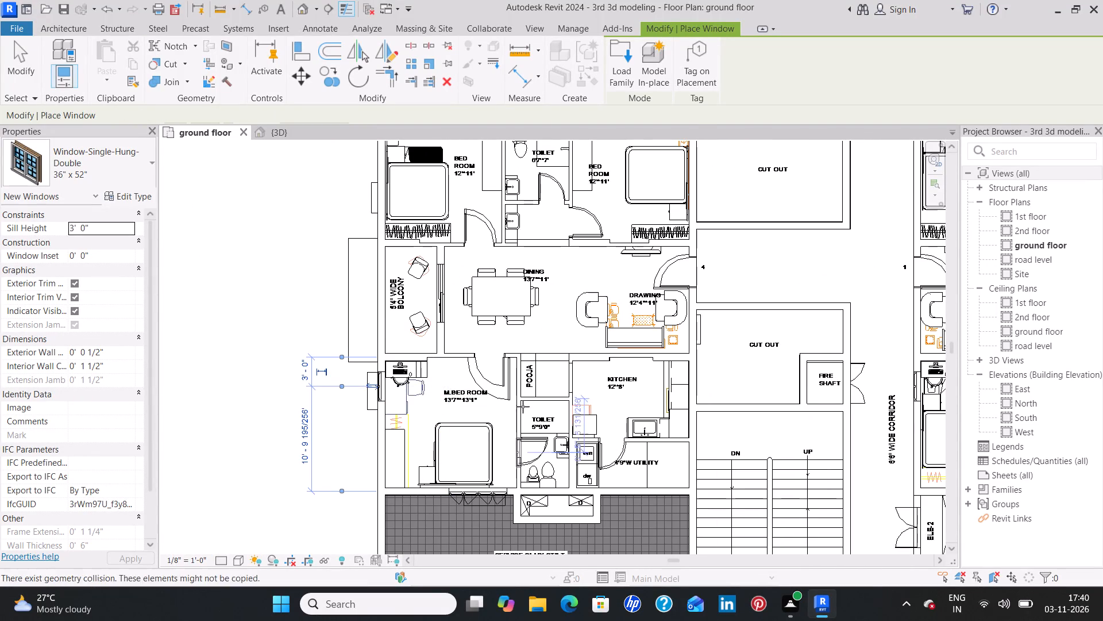
middle_drag(519, 316, 488, 469)
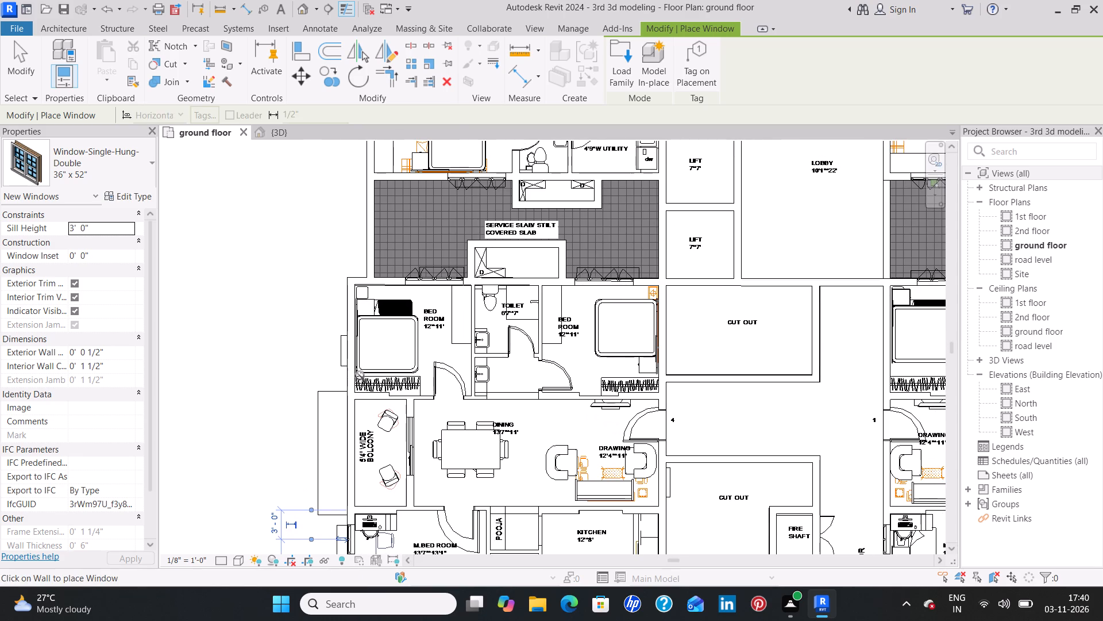
click(345, 358)
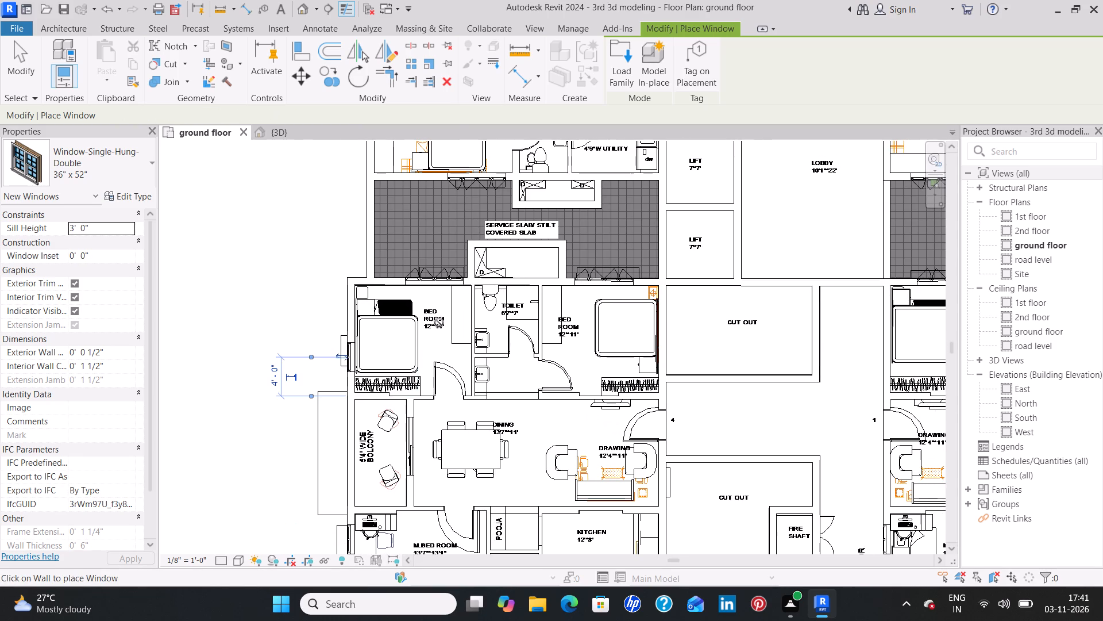
Place a 36" x 52" single-hung window in the corridor-side wall of unit 1's 12'*11' bedroom next to its drawing room.
middle_drag(707, 384, 552, 404)
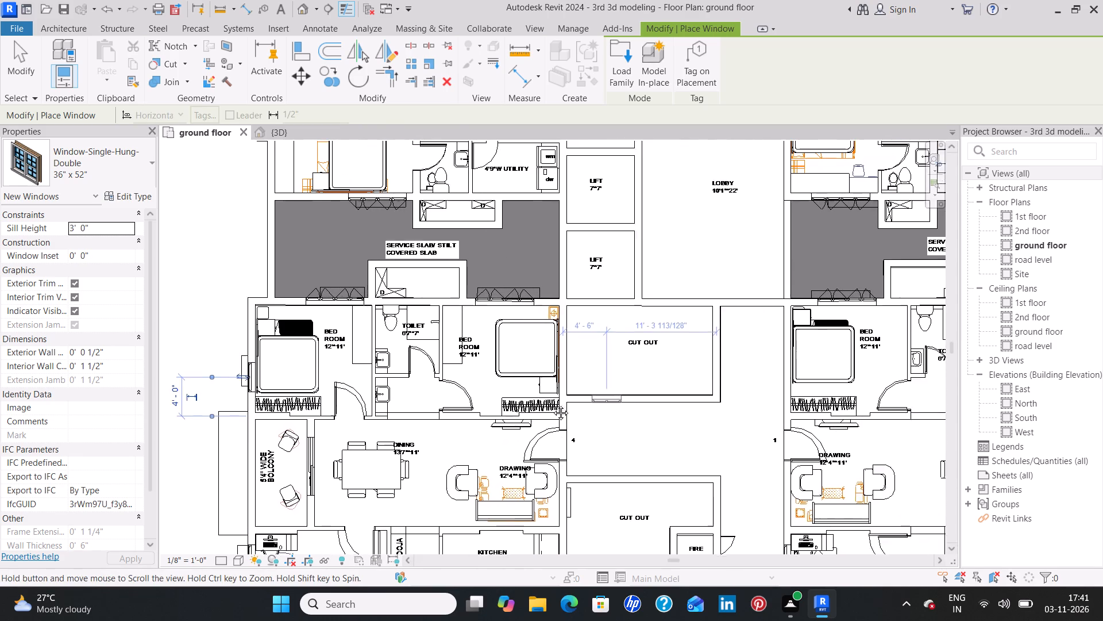
middle_drag(552, 404, 522, 404)
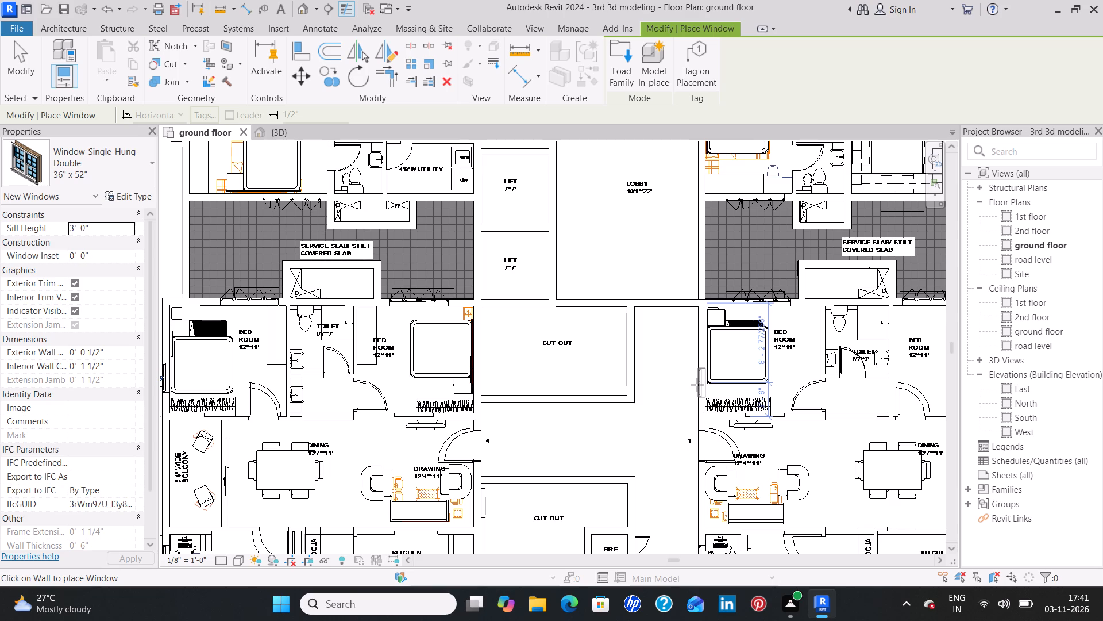
click(696, 389)
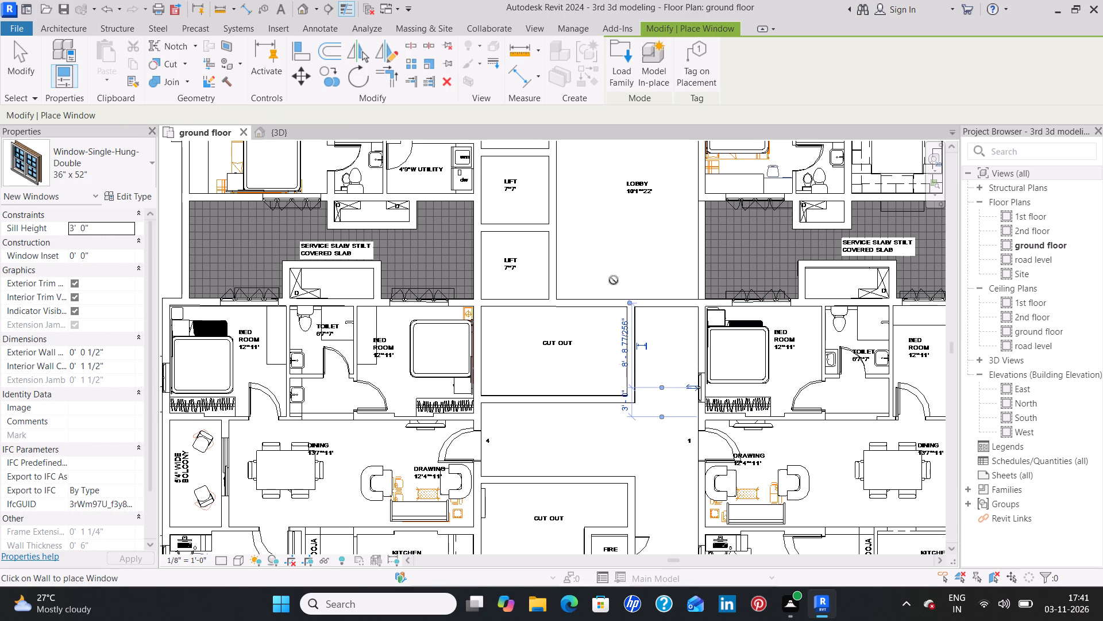
Place 36" x 52" single-hung windows in unit 5's master bedroom outer wall, drawing room wall facing the cut out and 12'7"*10' bedroom outer wall.
middle_drag(616, 273, 671, 487)
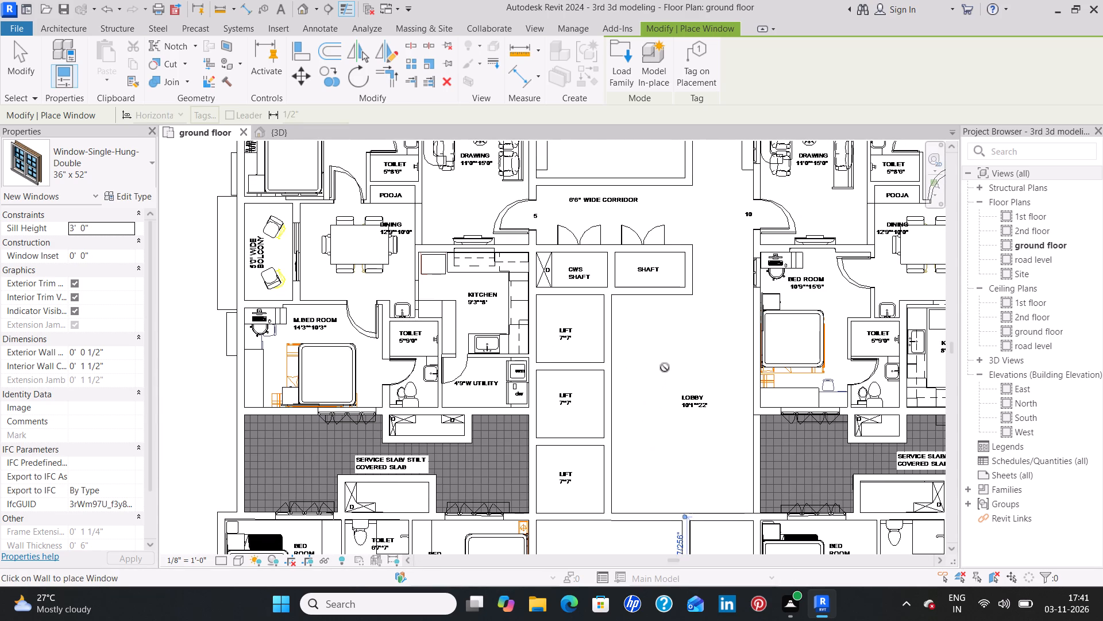
middle_drag(667, 368, 681, 466)
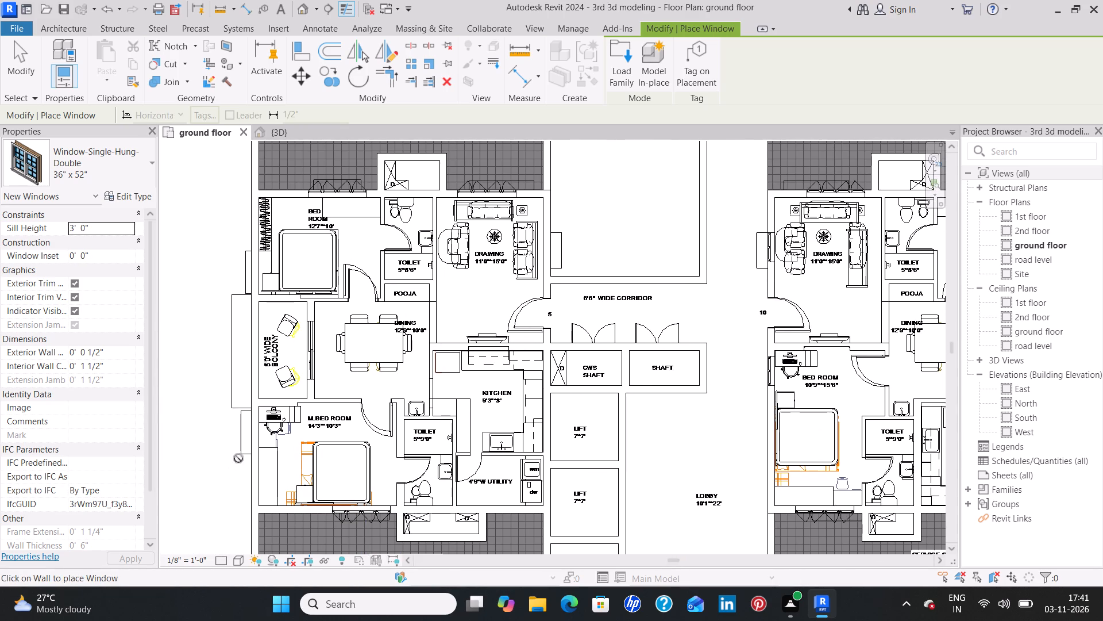
click(254, 425)
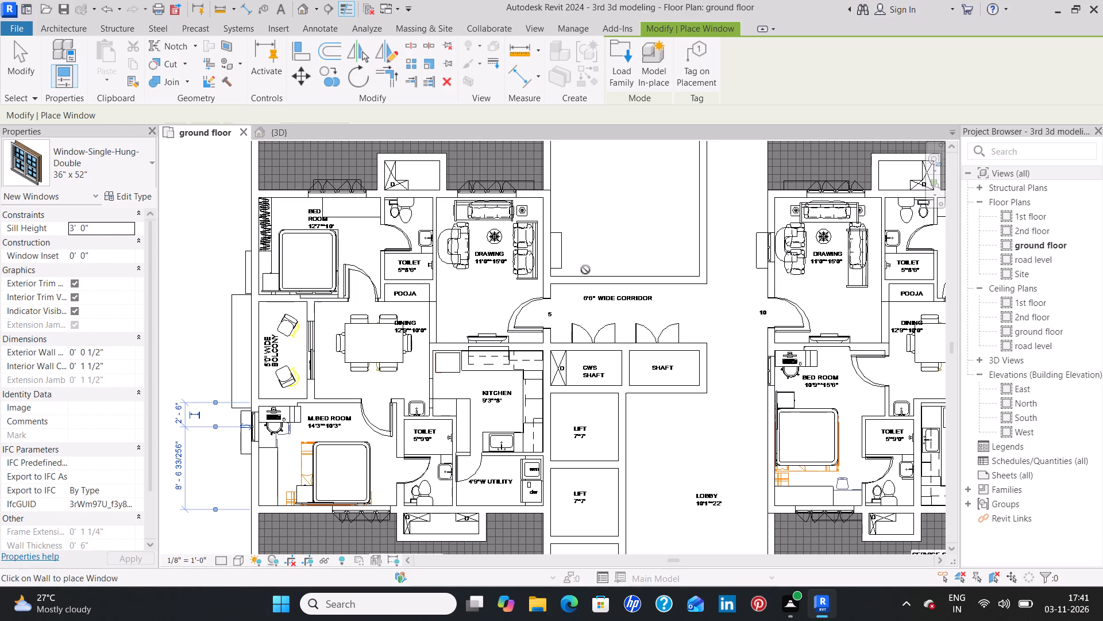
click(556, 252)
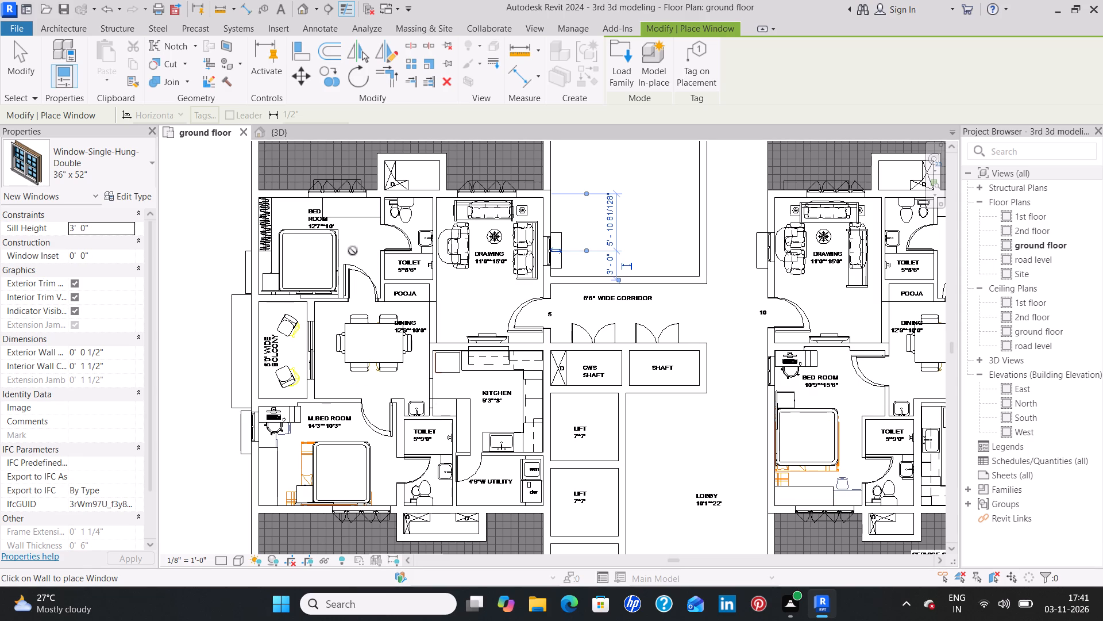
click(252, 274)
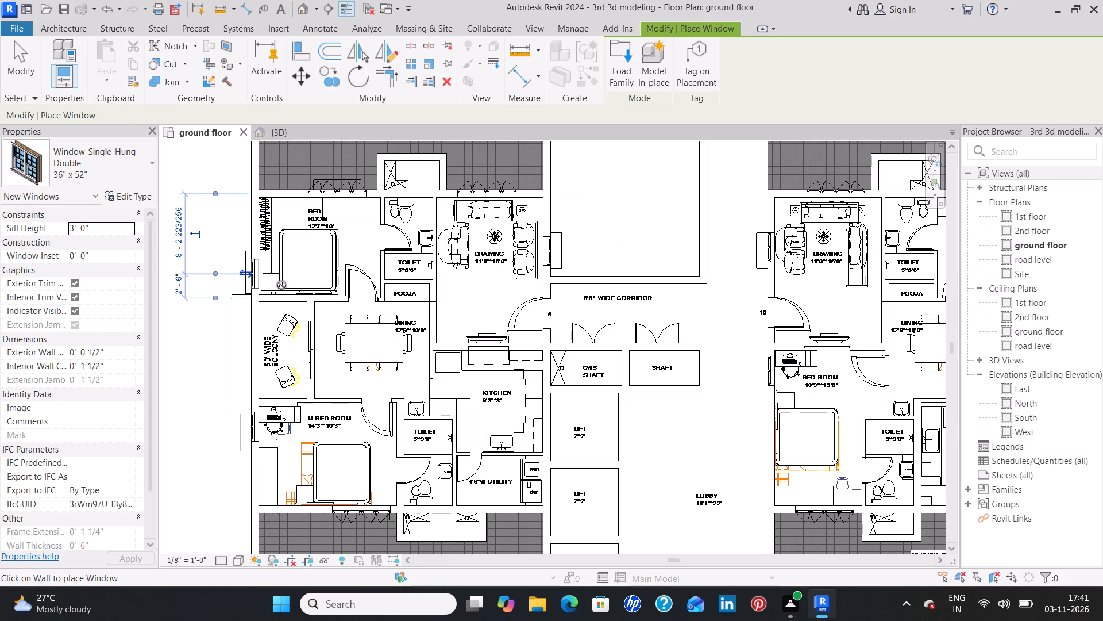
Place 36" x 52" single-hung windows in unit 6's master bedroom outer wall, 3'0" from the balcony-side cross wall, and drawing room wall facing the cut out.
middle_drag(473, 308, 485, 356)
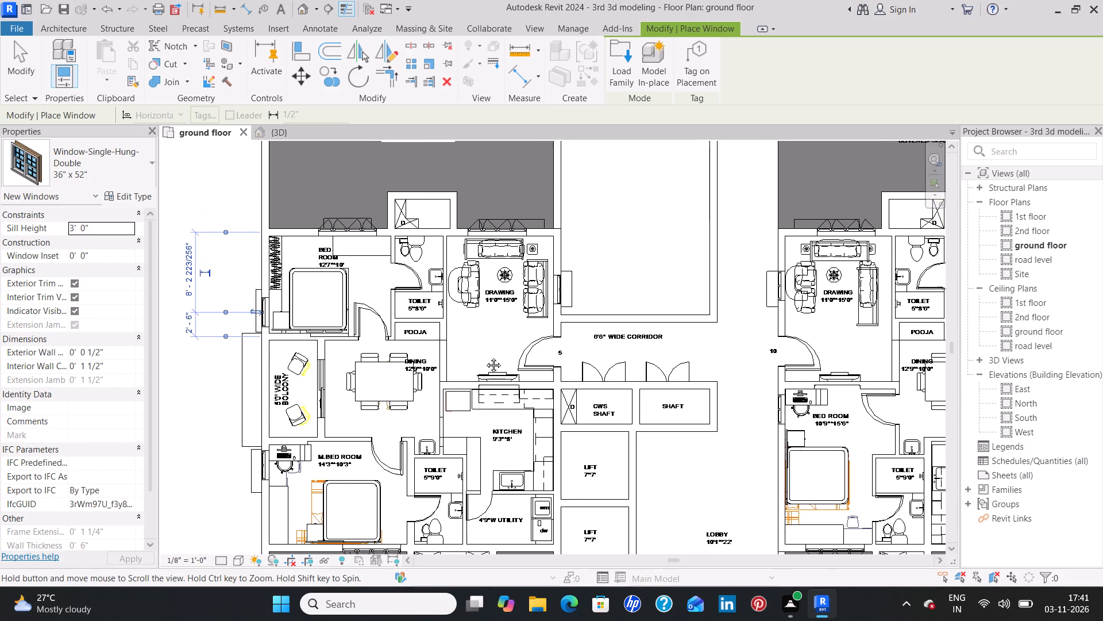
middle_drag(485, 356, 470, 344)
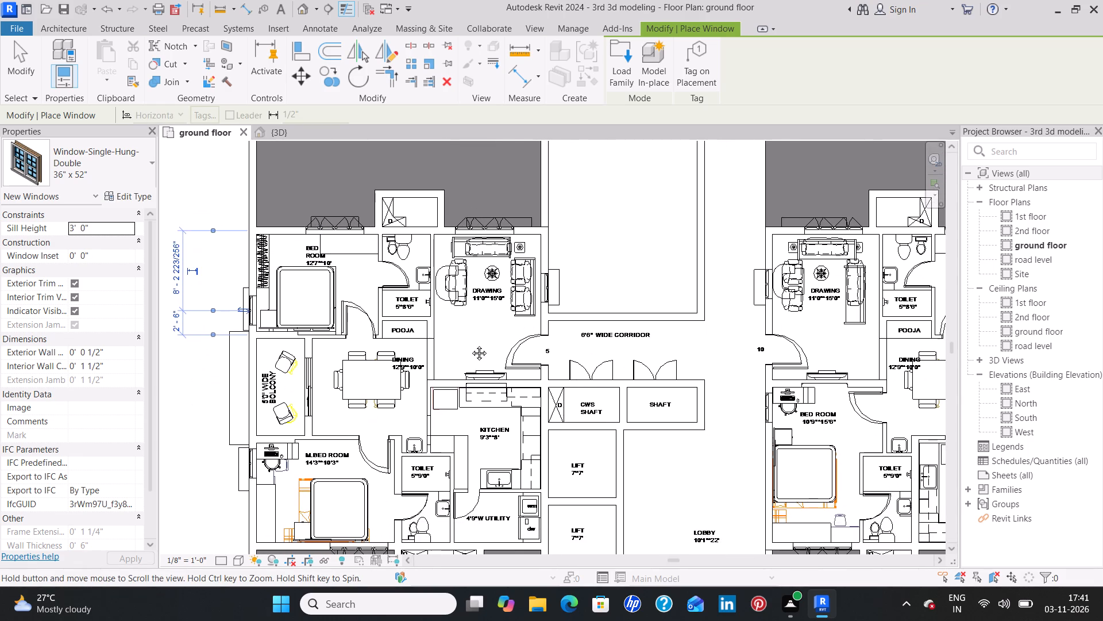
middle_drag(470, 344, 475, 440)
middle_drag(455, 249, 460, 434)
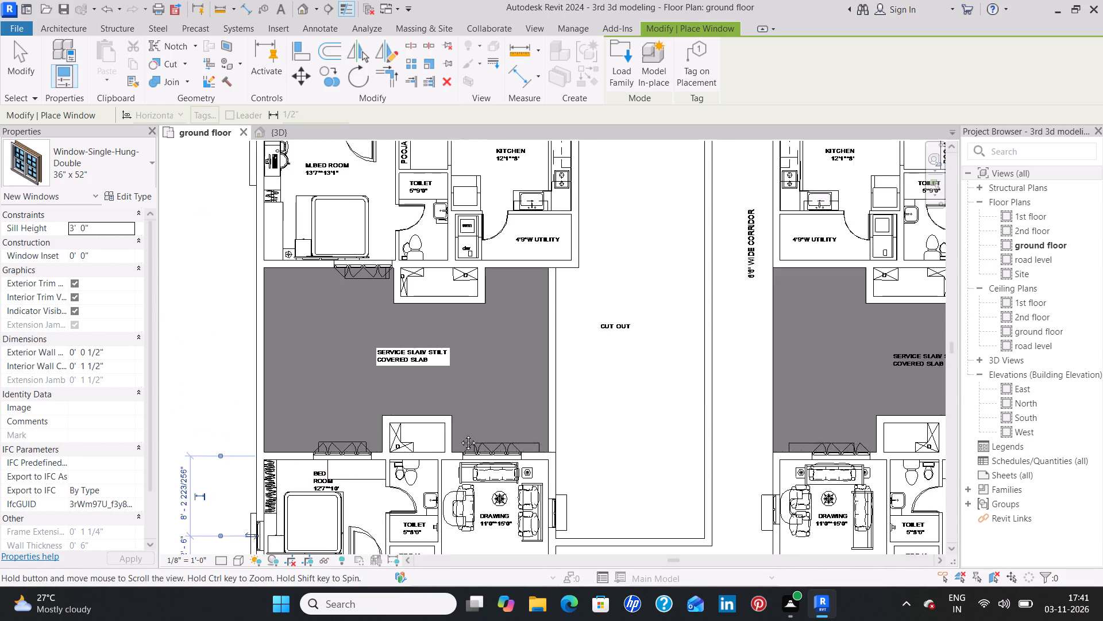
middle_drag(460, 434, 459, 468)
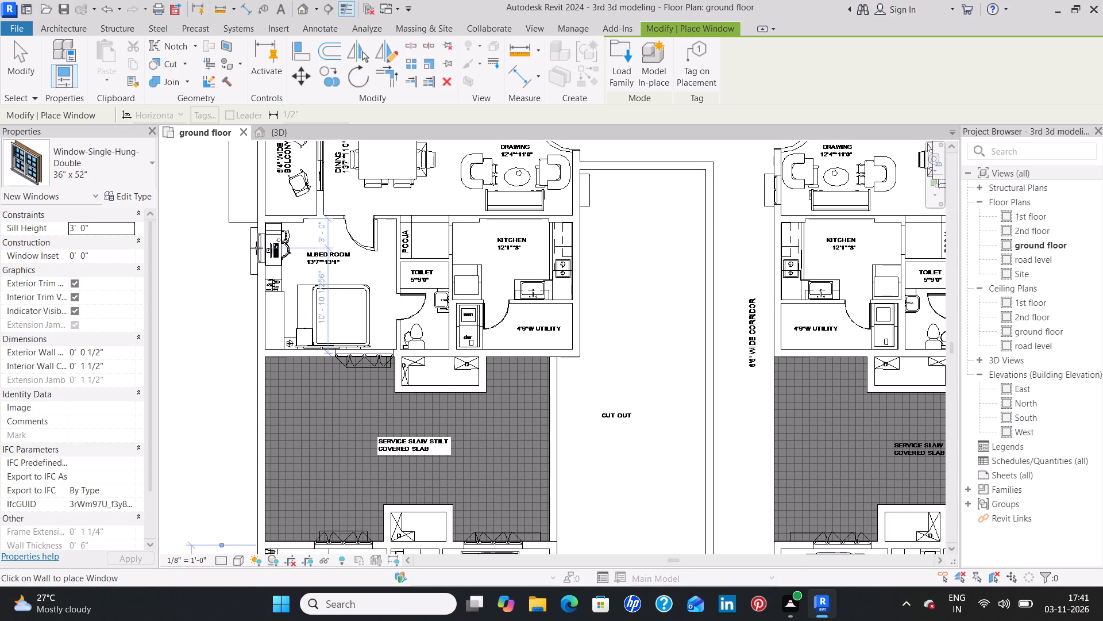
click(256, 248)
middle_drag(545, 292, 557, 404)
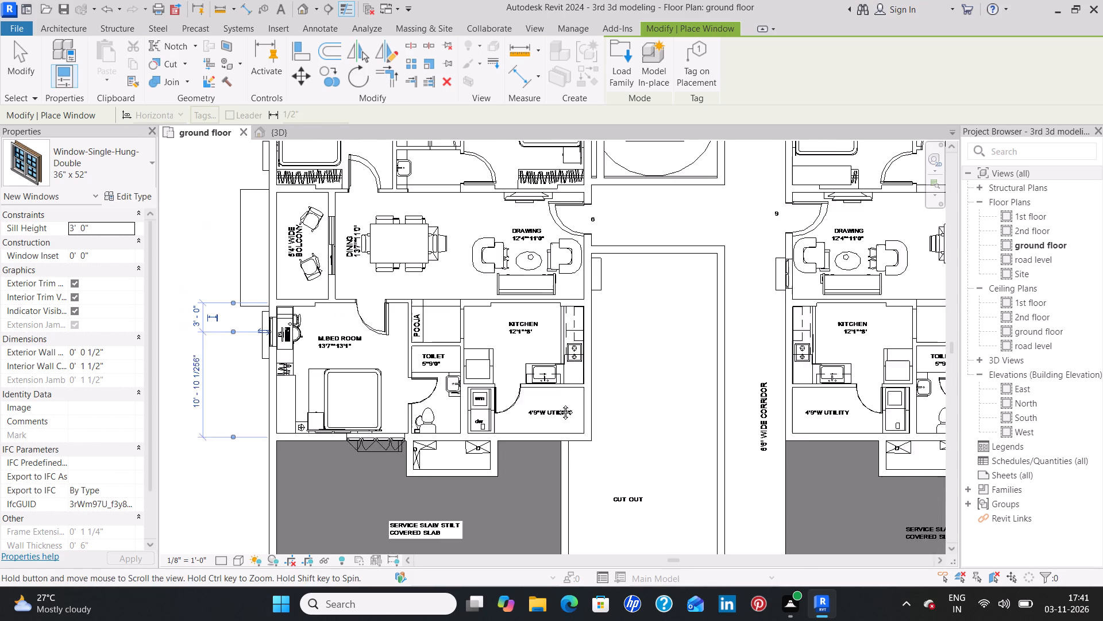
middle_drag(557, 404, 557, 409)
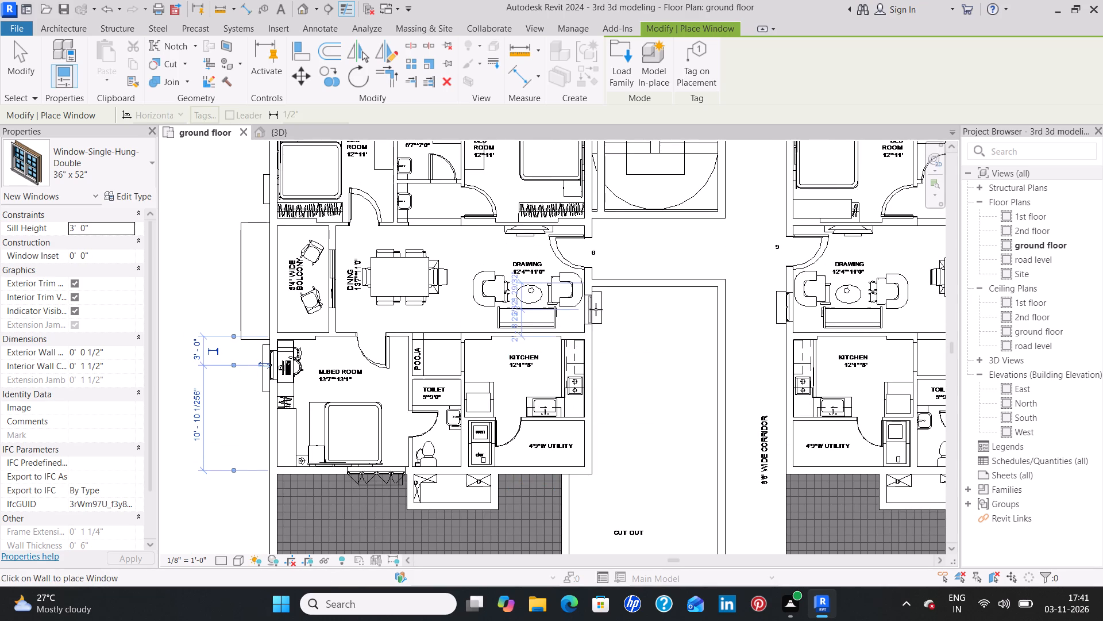
click(596, 304)
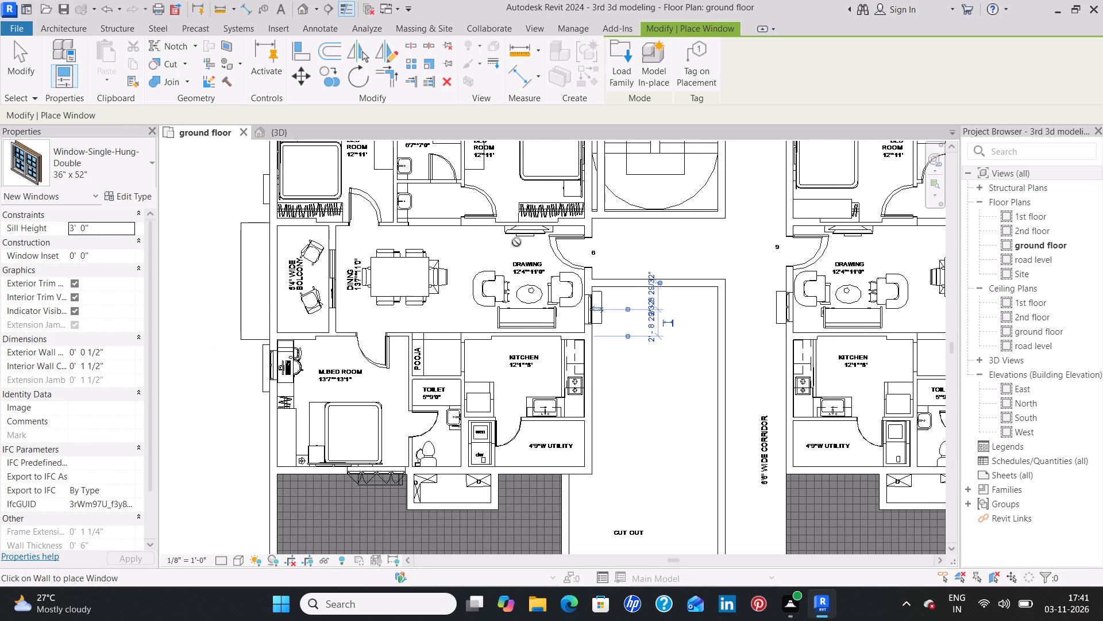
Place 36" x 52" single-hung windows in unit 6's two 12'*11' bedrooms, in the outer and staircase-side walls, and in unit 9's 12'*11' bedroom corridor wall.
middle_drag(509, 243, 515, 436)
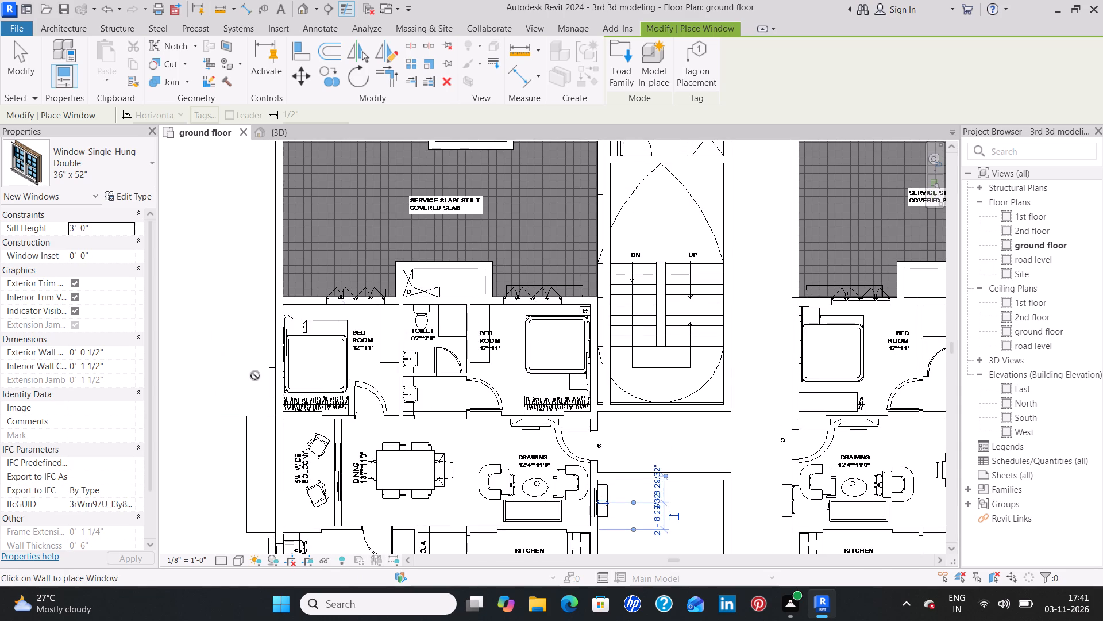
click(270, 384)
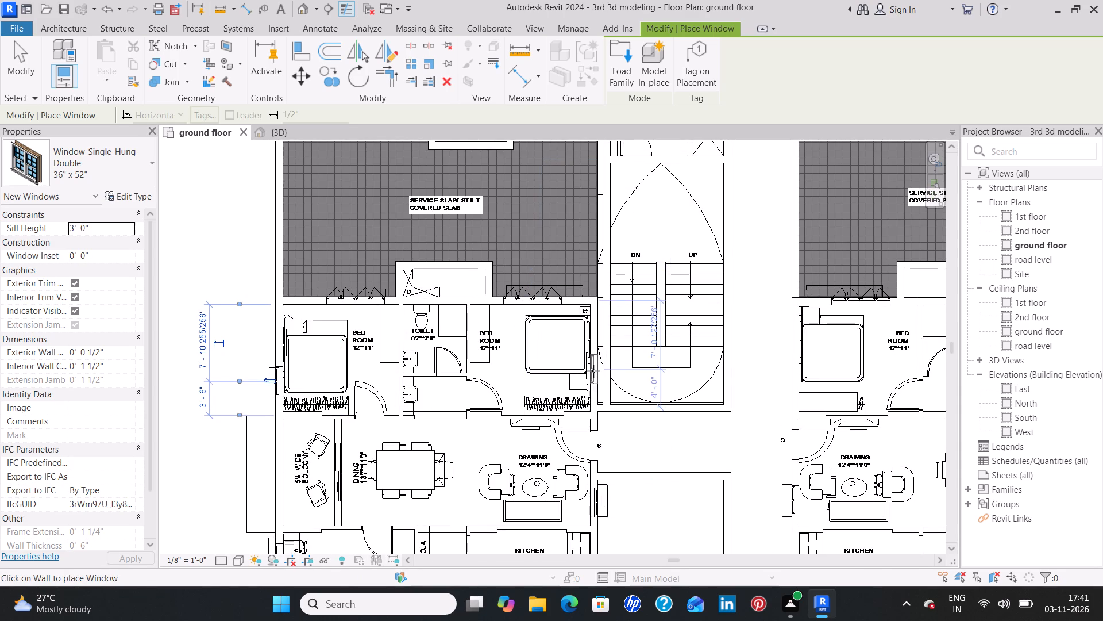
click(597, 369)
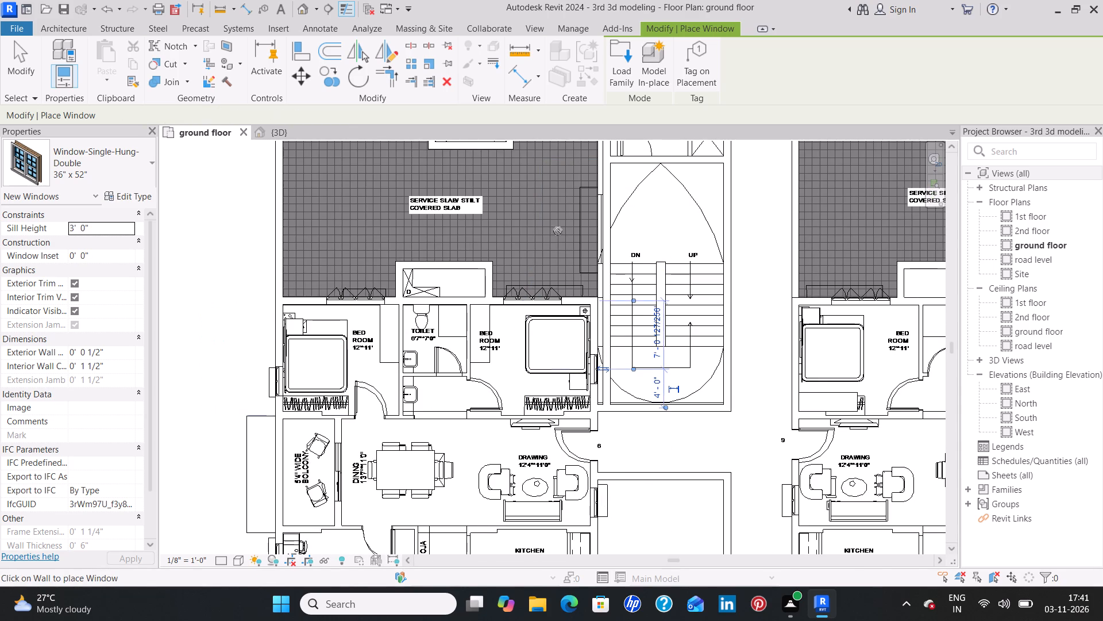
middle_drag(558, 230, 564, 280)
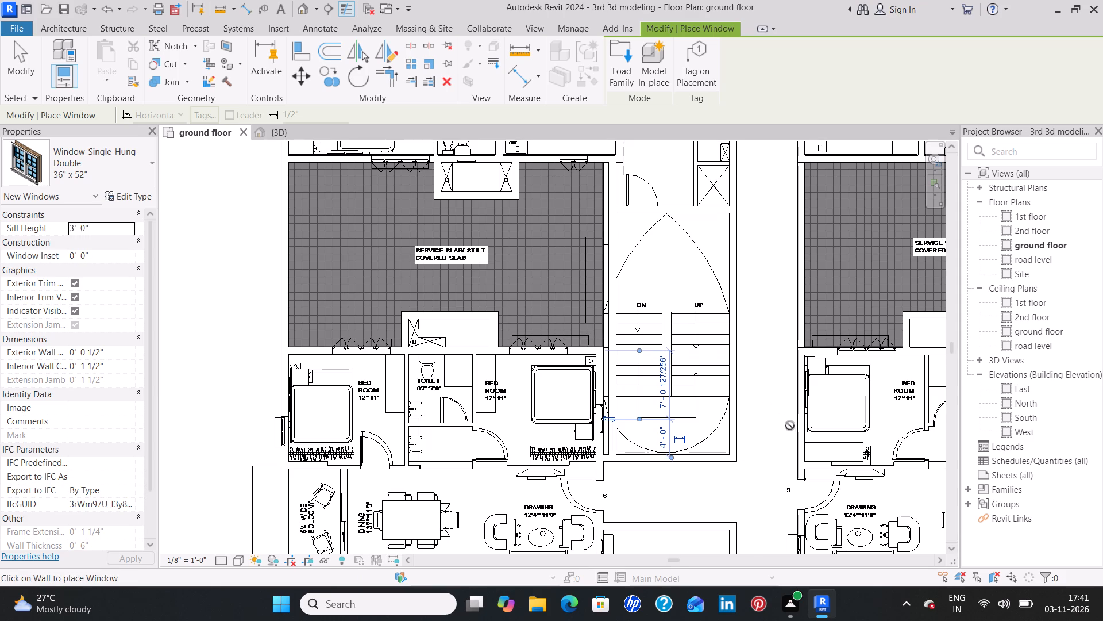
click(796, 427)
middle_drag(689, 274, 692, 474)
middle_drag(643, 333, 643, 335)
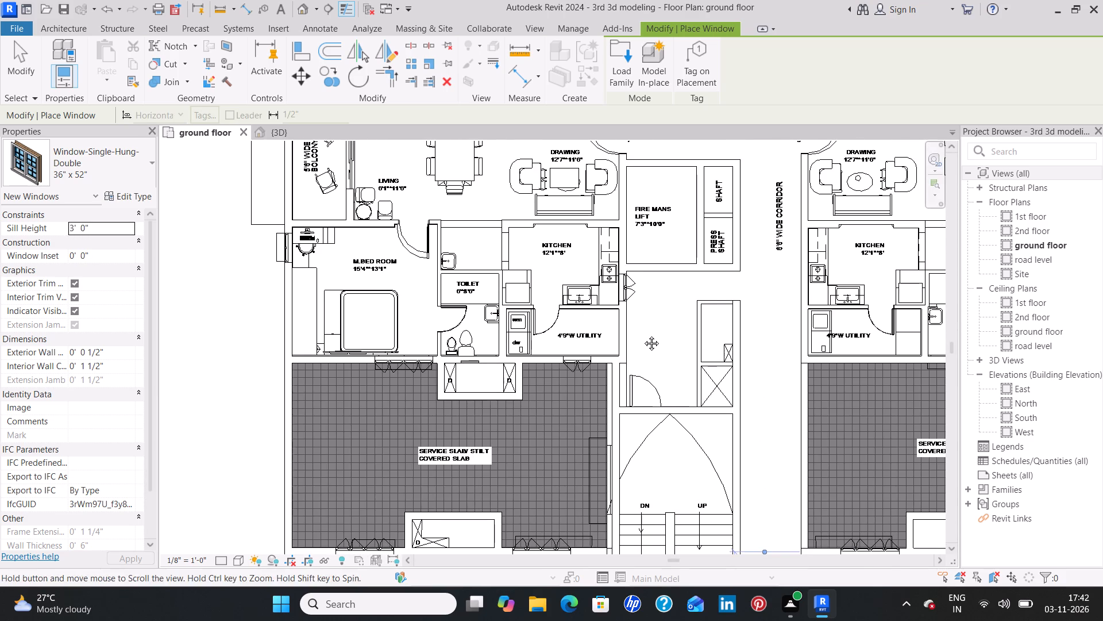
middle_drag(643, 335, 645, 352)
key(Escape)
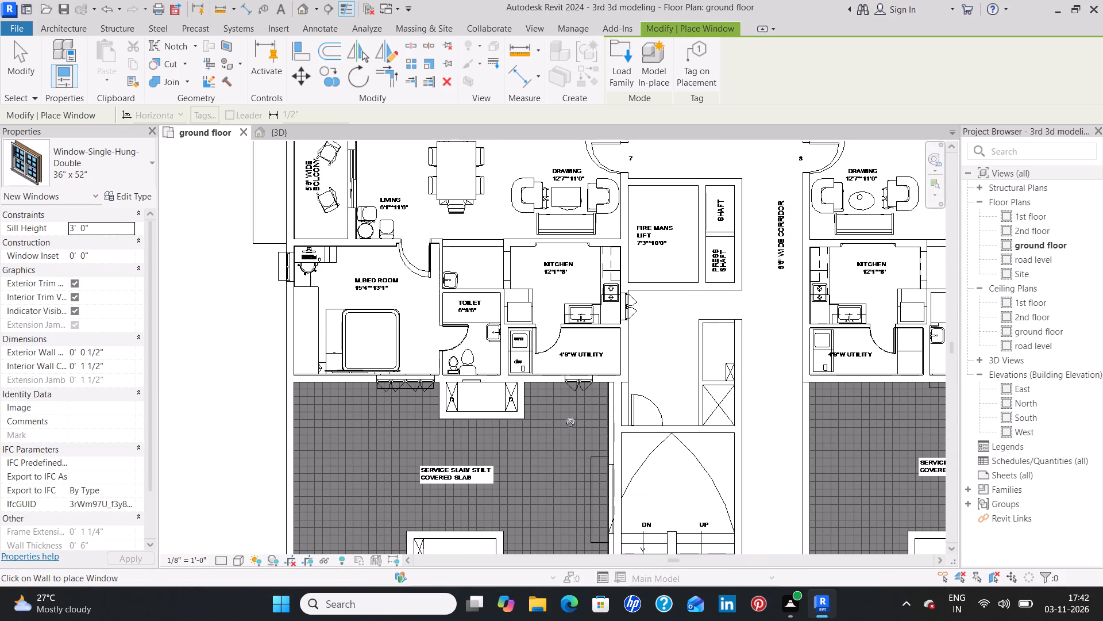
key(Escape)
Place a matching 72" x 53" casement window in unit 2's master bedroom end wall, 4'6" from the toilet-side wall.
click(403, 384)
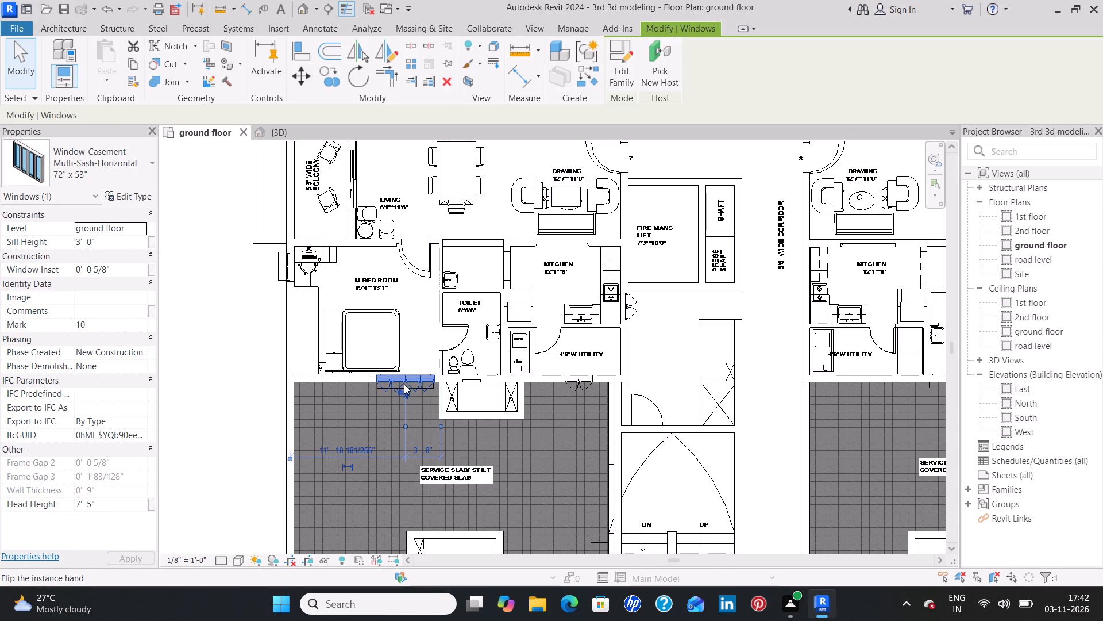
key(c)
key(s)
scroll(660, 516, down, 2)
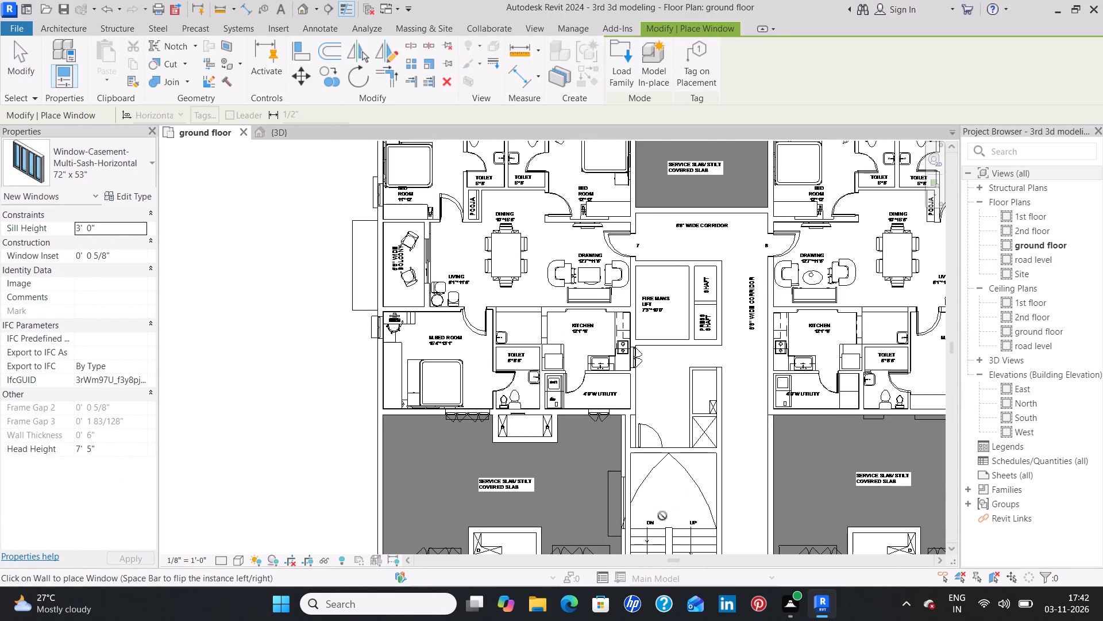
middle_drag(664, 515, 612, 236)
middle_drag(653, 536, 612, 277)
middle_drag(680, 569, 629, 241)
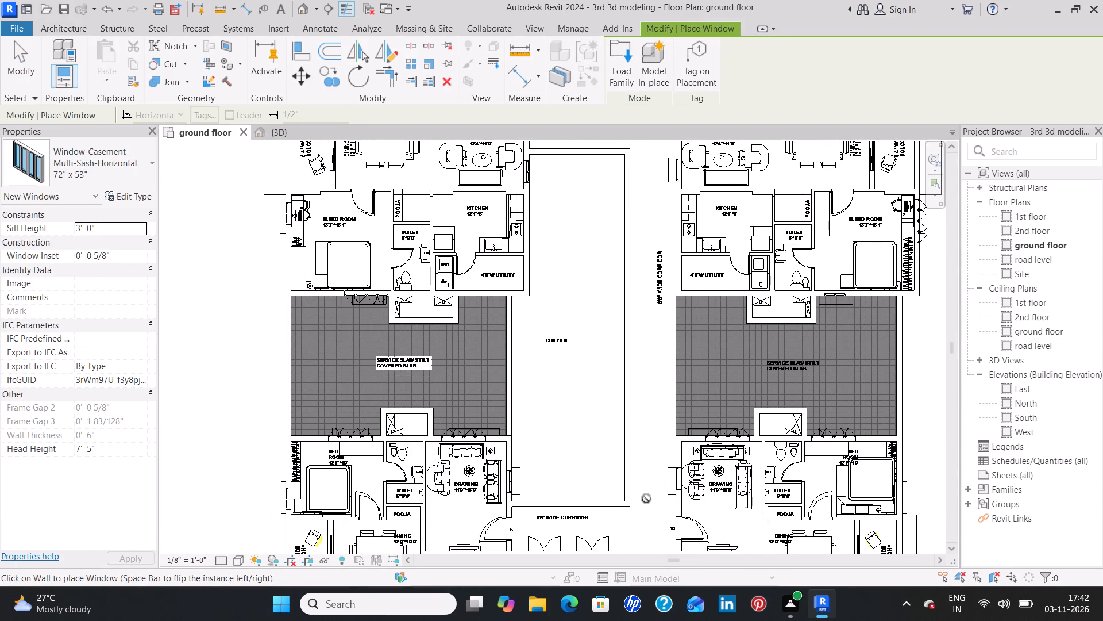
middle_drag(646, 499, 633, 255)
middle_drag(646, 480, 643, 450)
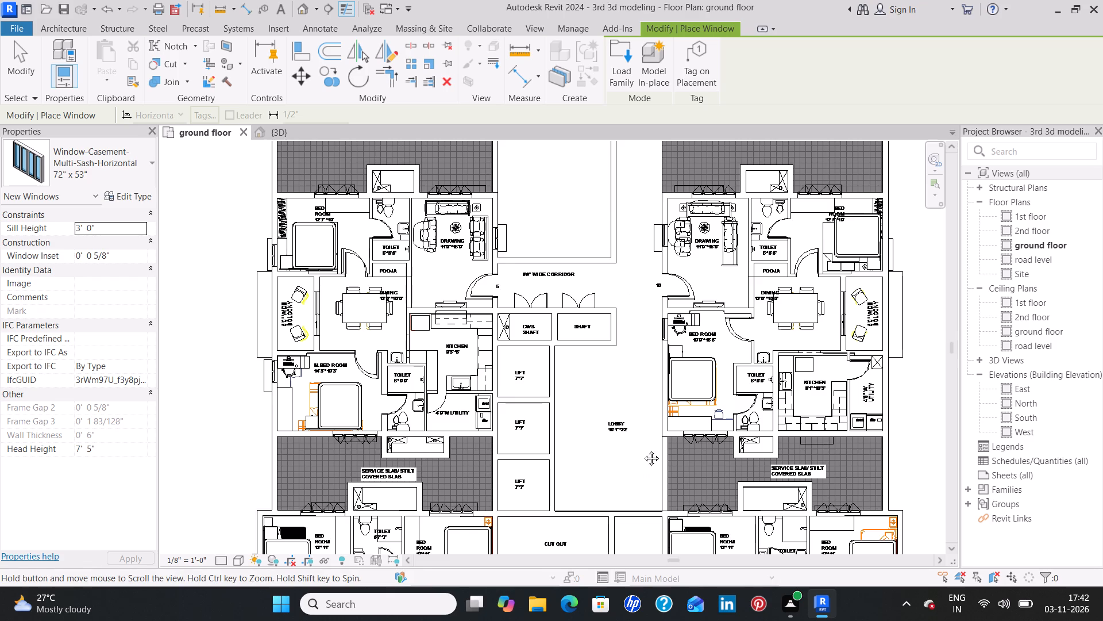
middle_drag(643, 450, 637, 172)
middle_drag(702, 525, 685, 244)
middle_drag(719, 521, 711, 455)
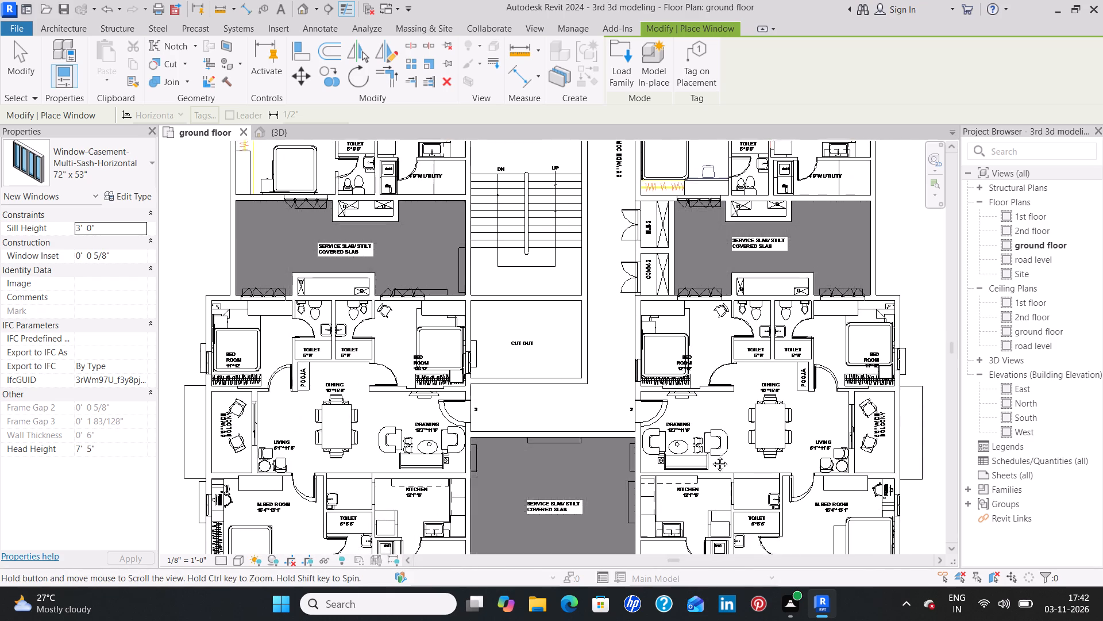
middle_drag(711, 455, 708, 294)
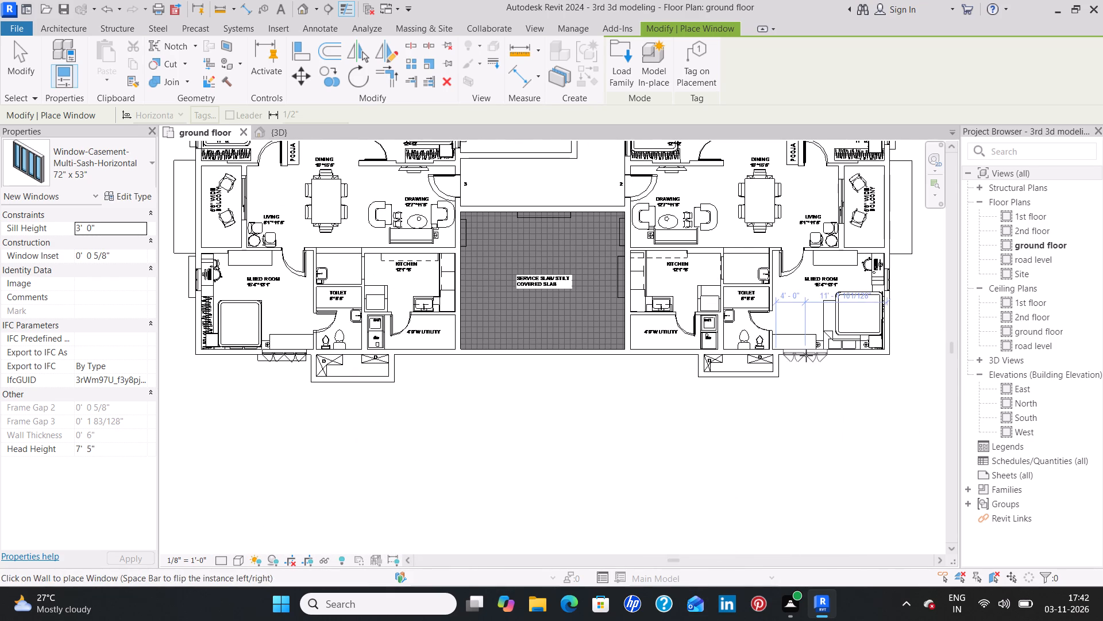
click(809, 355)
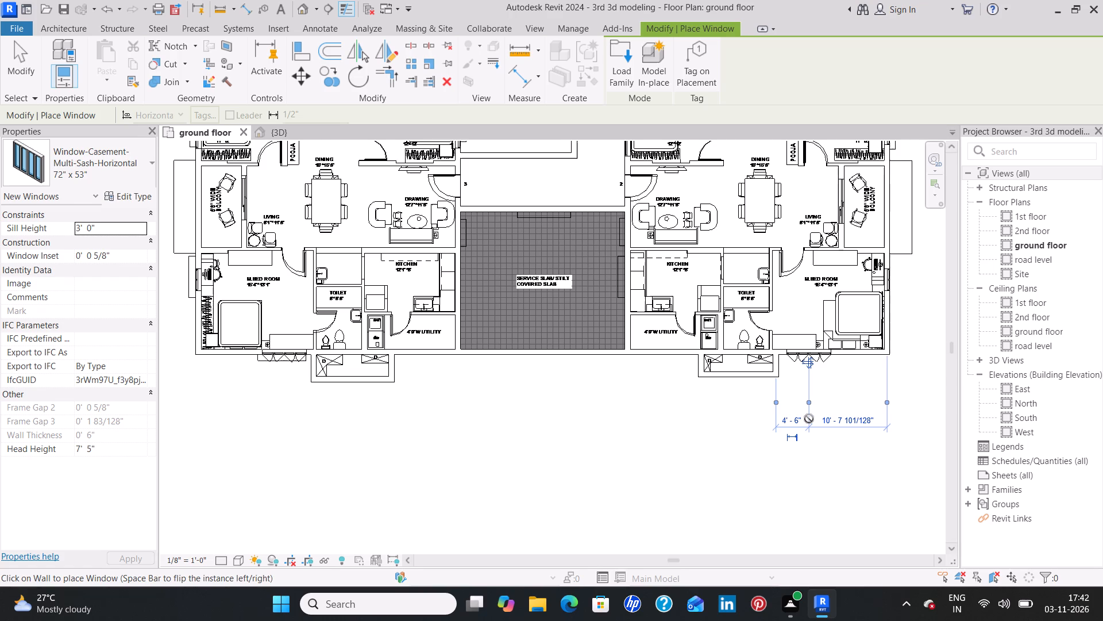
key(Escape)
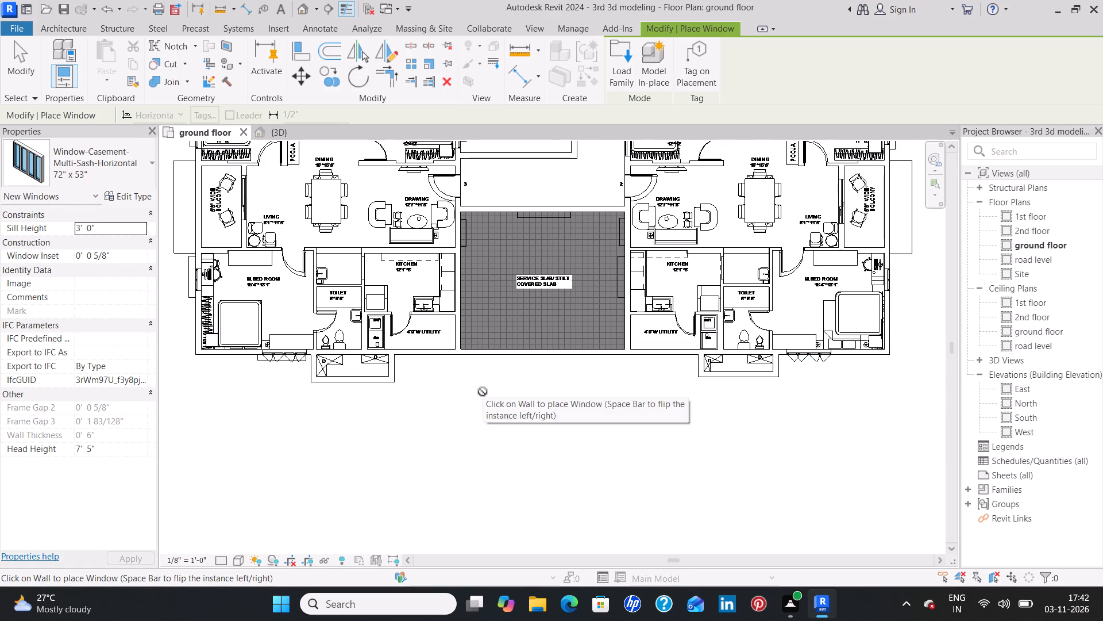
scroll(483, 392, down, 3)
key(Escape)
Reuse unit 7's 34" x 36" double-awning casement window type to place windows in unit 8's kitchen corridor wall and utility wall facing the service slab.
middle_drag(524, 247, 568, 619)
scroll(541, 297, down, 1)
middle_drag(566, 269, 587, 567)
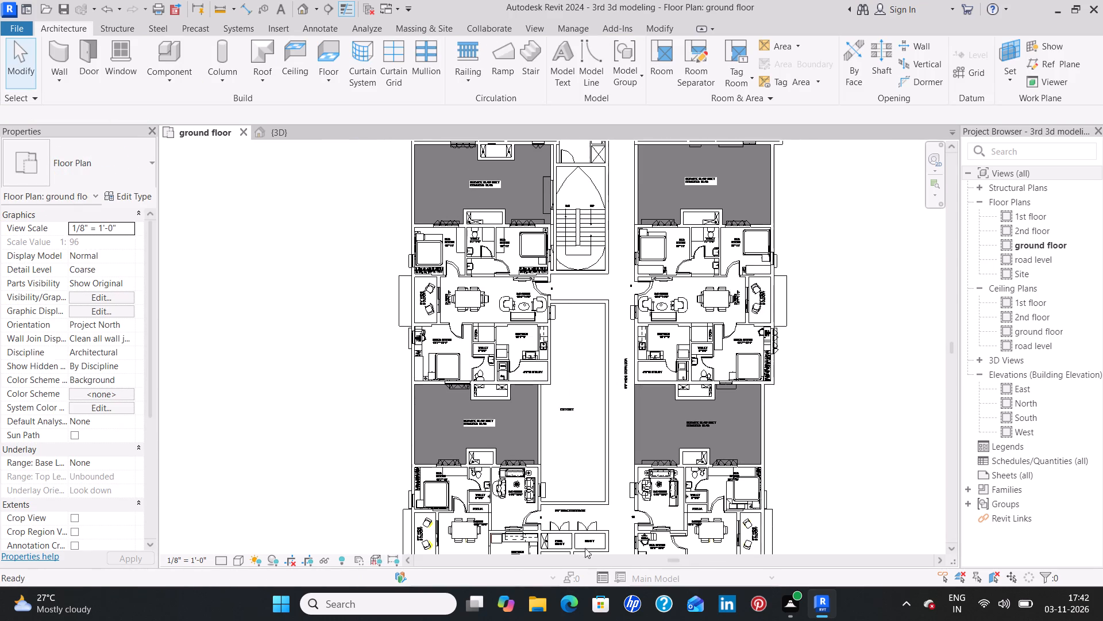
middle_drag(596, 287, 604, 538)
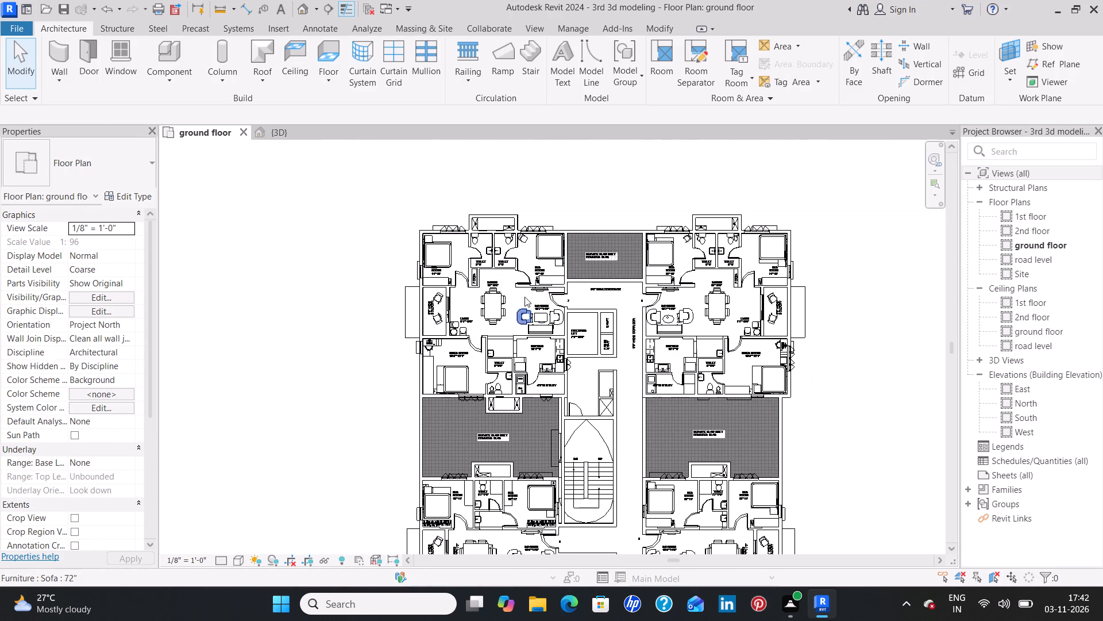
scroll(557, 369, up, 7)
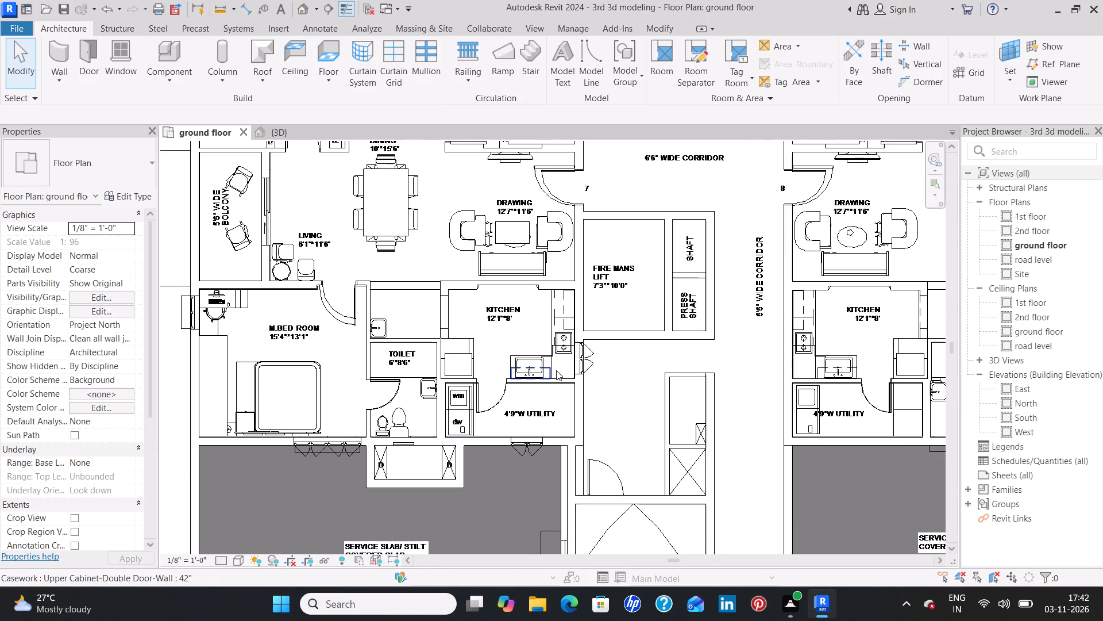
click(584, 365)
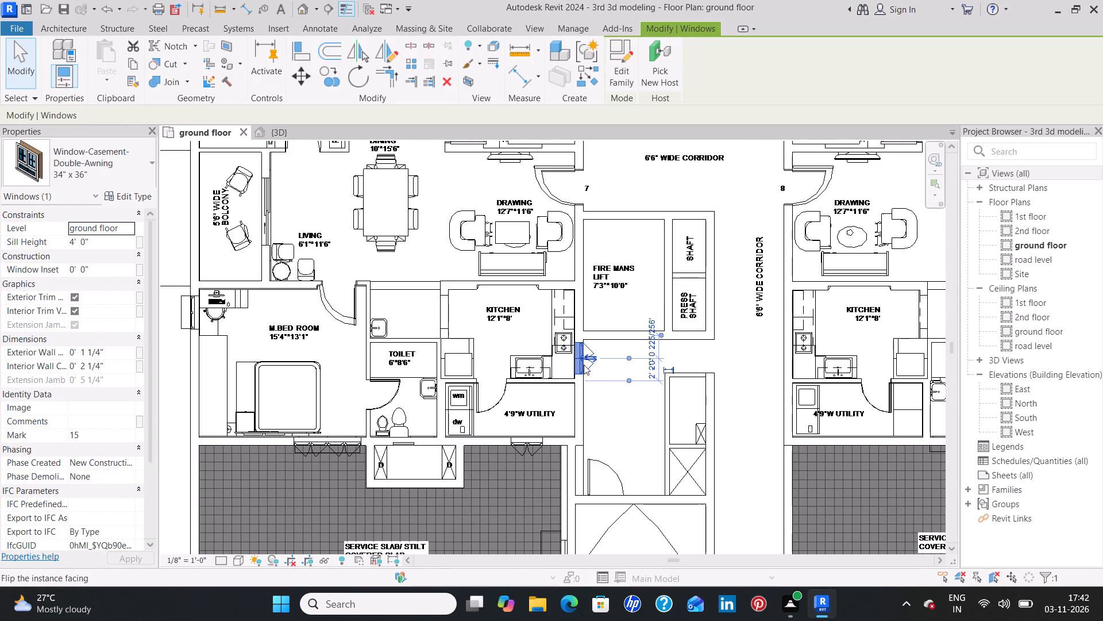
text(cs)
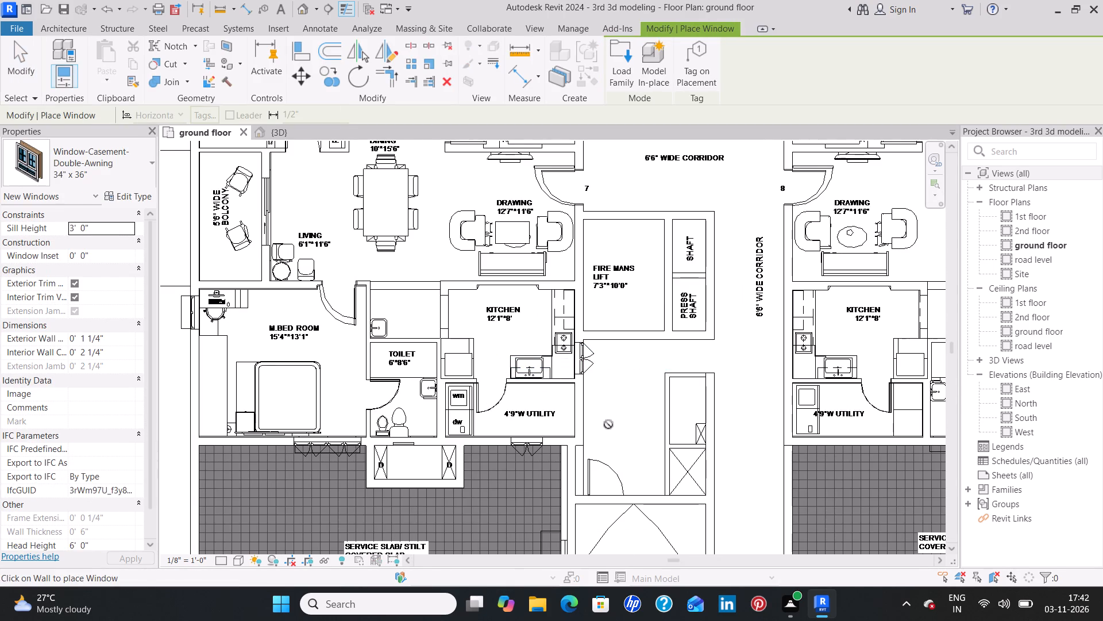
middle_drag(654, 401, 575, 499)
scroll(599, 447, down, 1)
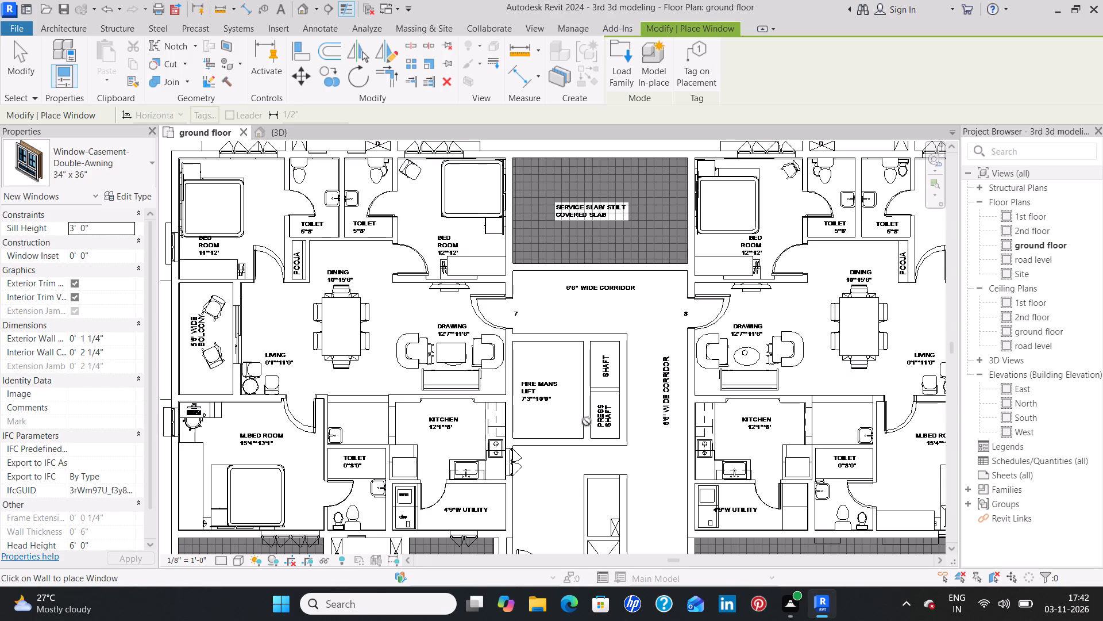
middle_drag(807, 389, 664, 378)
scroll(807, 389, down, 1)
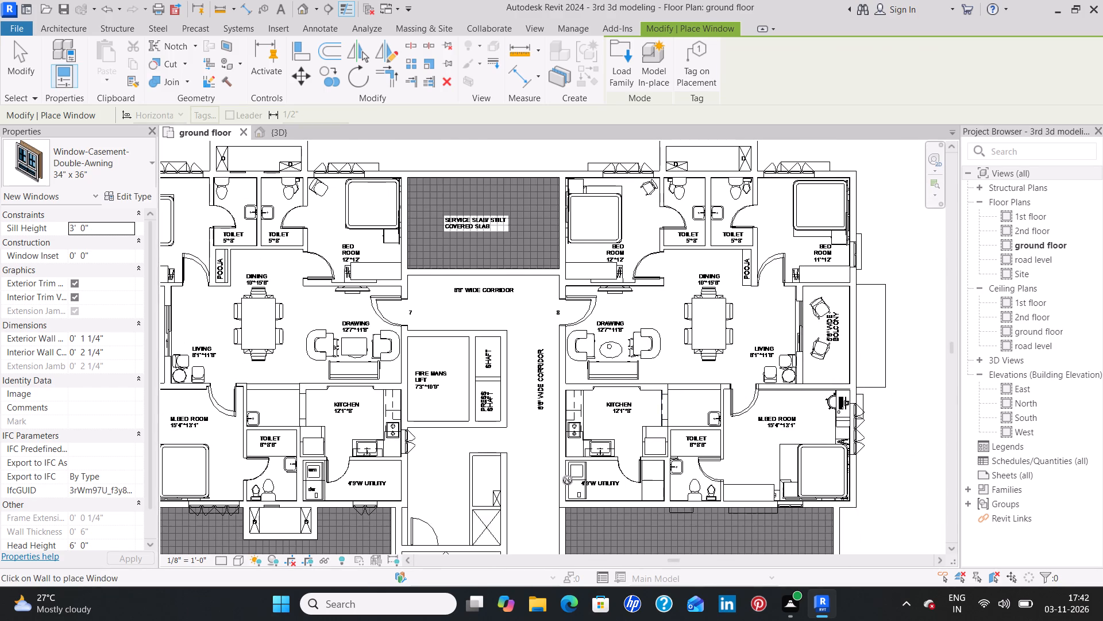
click(557, 435)
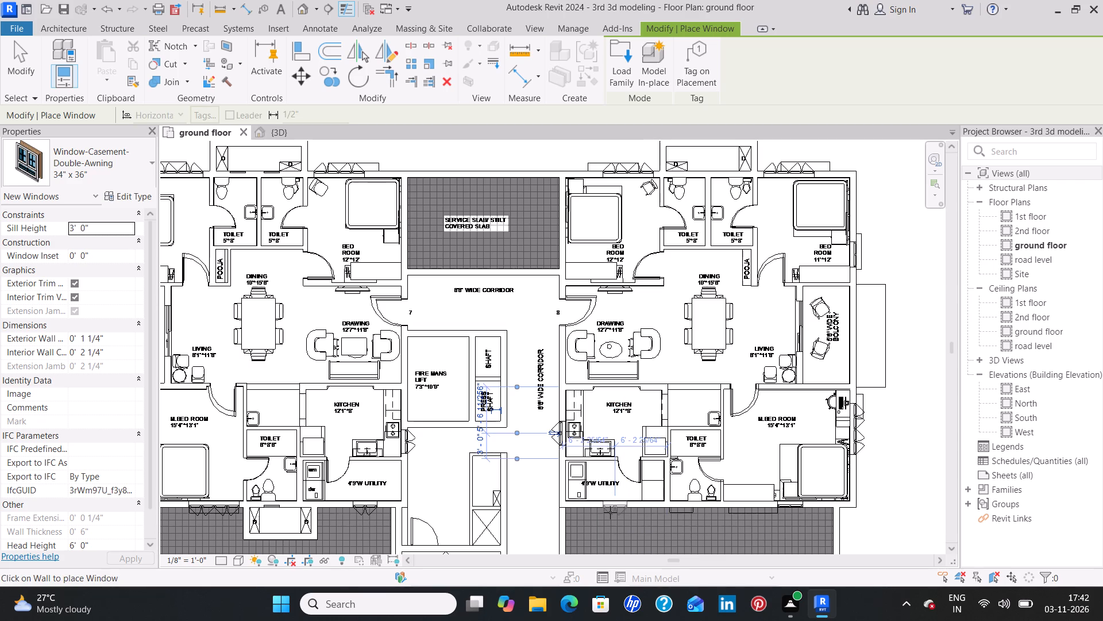
click(610, 512)
Place 34" x 36" double-awning windows in unit 9's kitchen corridor wall, 3'0" from the utility, and utility wall facing the service slab.
middle_drag(751, 528, 720, 280)
middle_drag(666, 474, 651, 282)
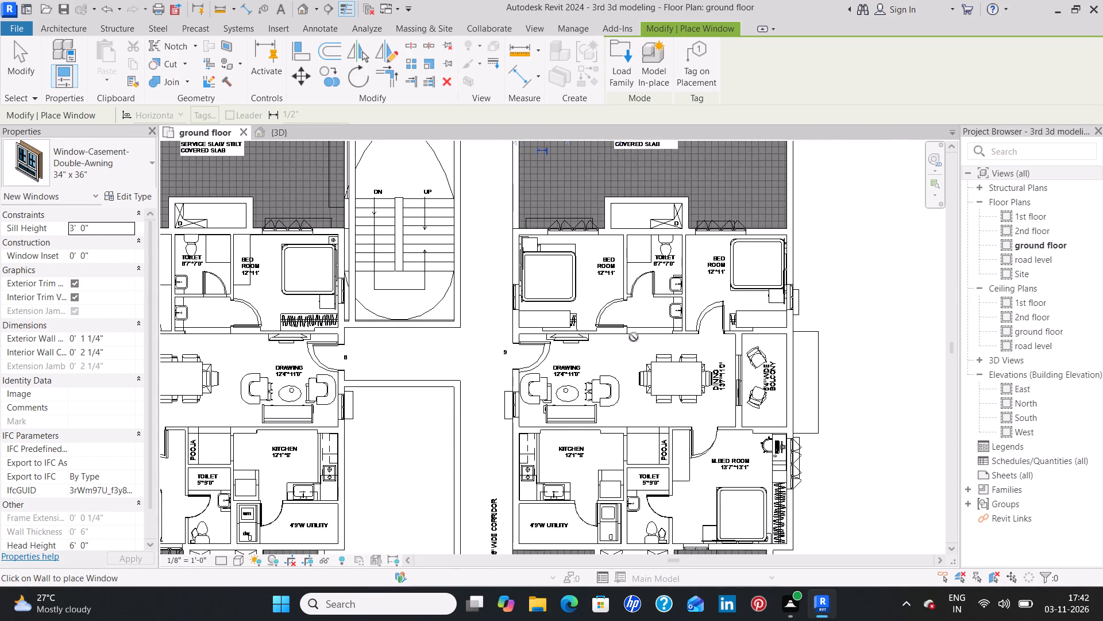
scroll(628, 375, up, 1)
middle_drag(606, 453, 603, 276)
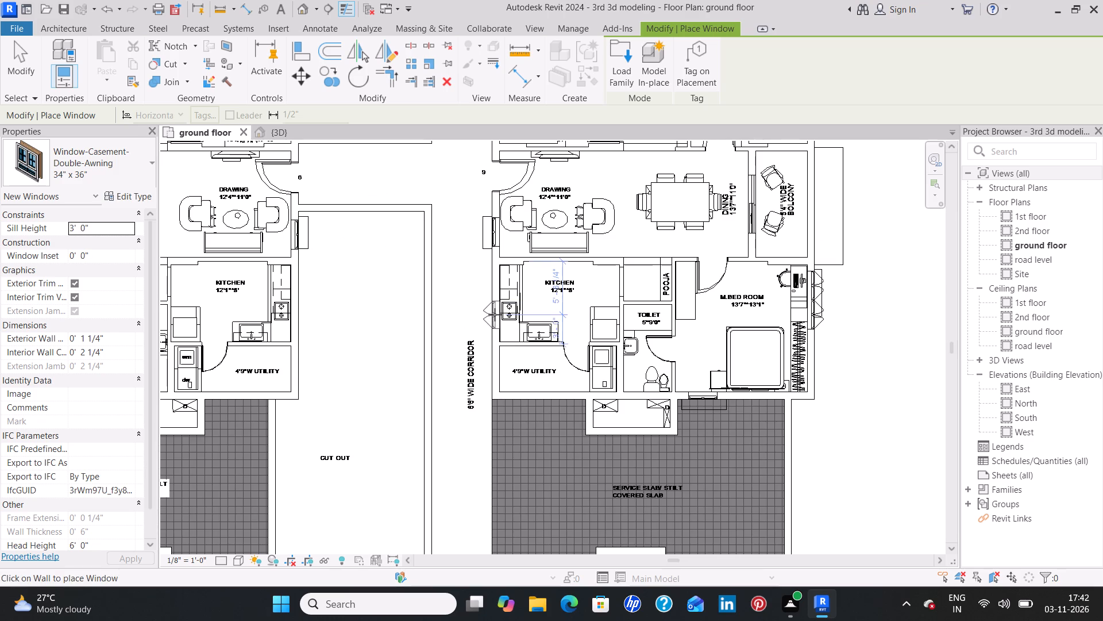
click(495, 316)
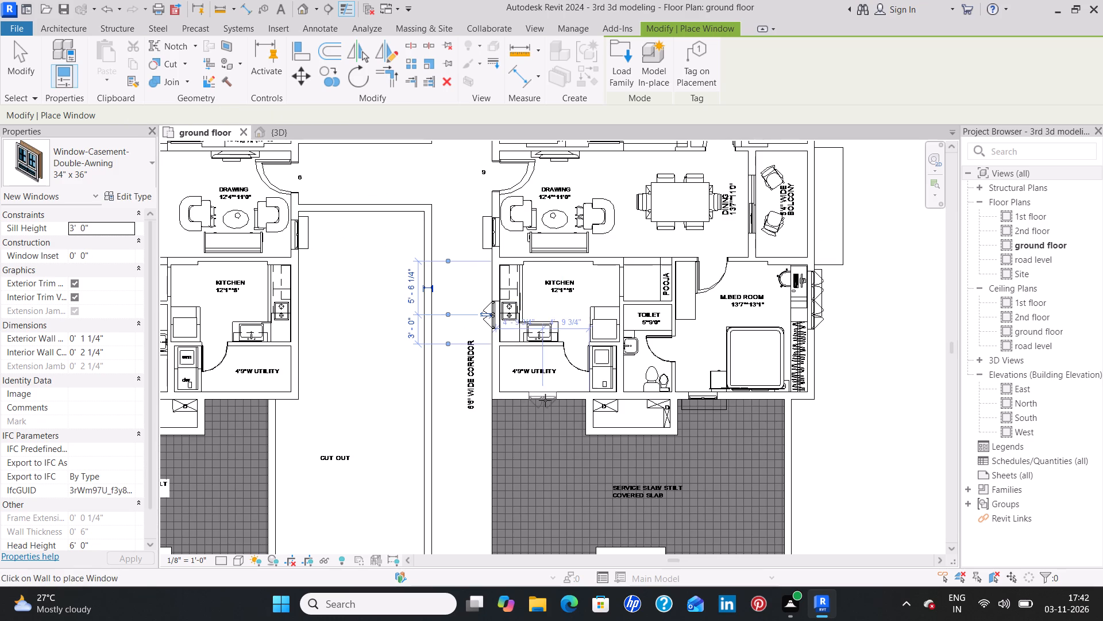
click(554, 399)
Place a 34" x 36" double-awning window in unit 10's utility outer wall, 5'6" from each cross wall.
middle_drag(576, 499, 575, 497)
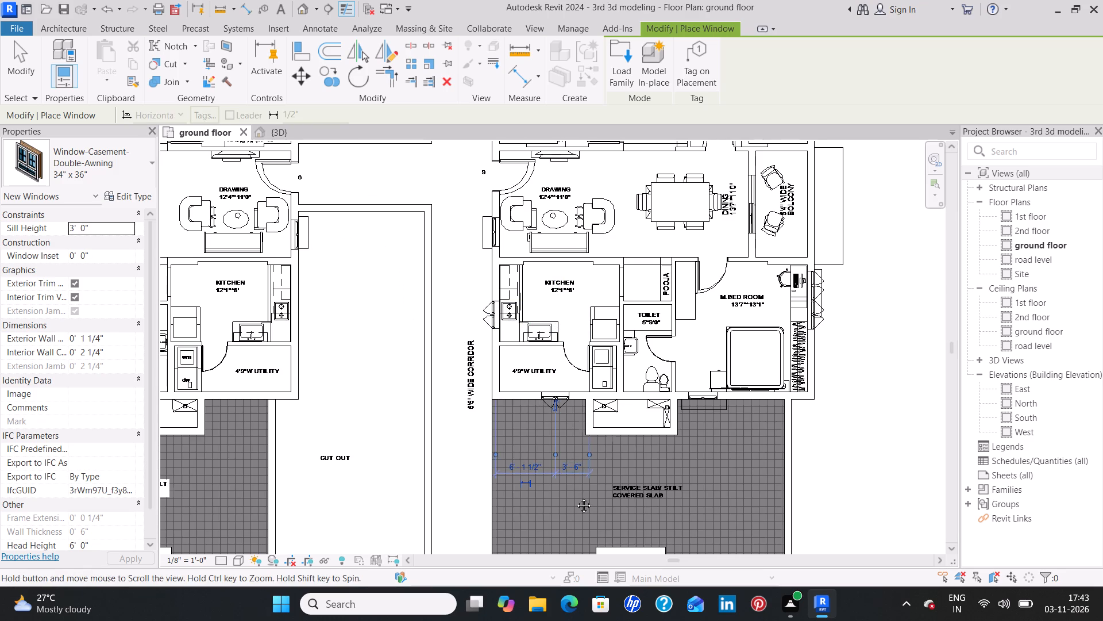
middle_drag(575, 497, 580, 244)
middle_drag(608, 459, 597, 247)
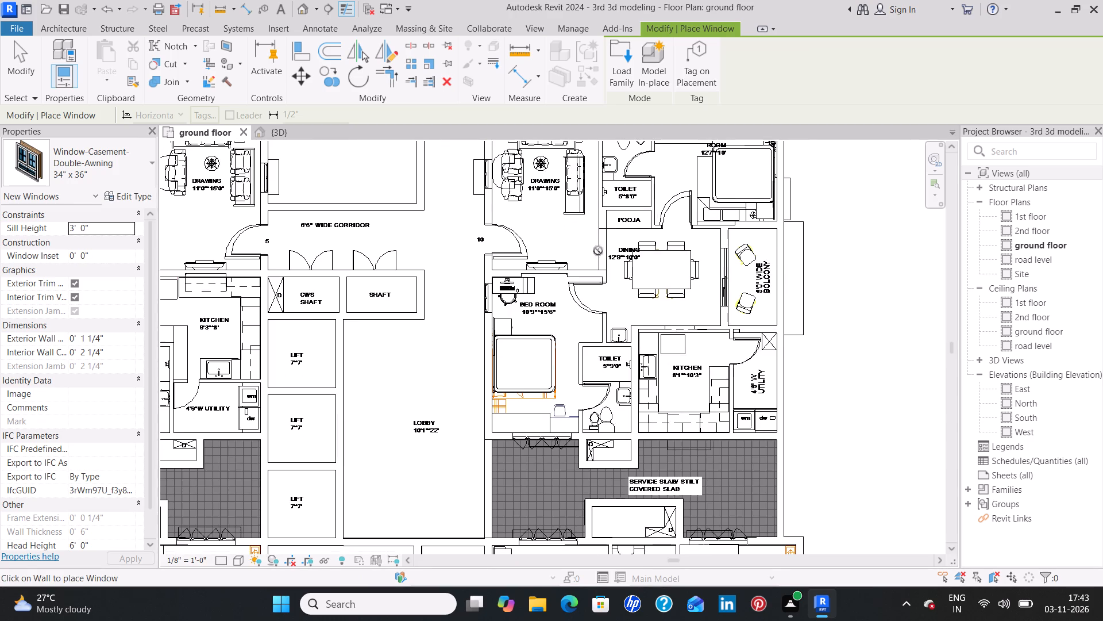
click(785, 385)
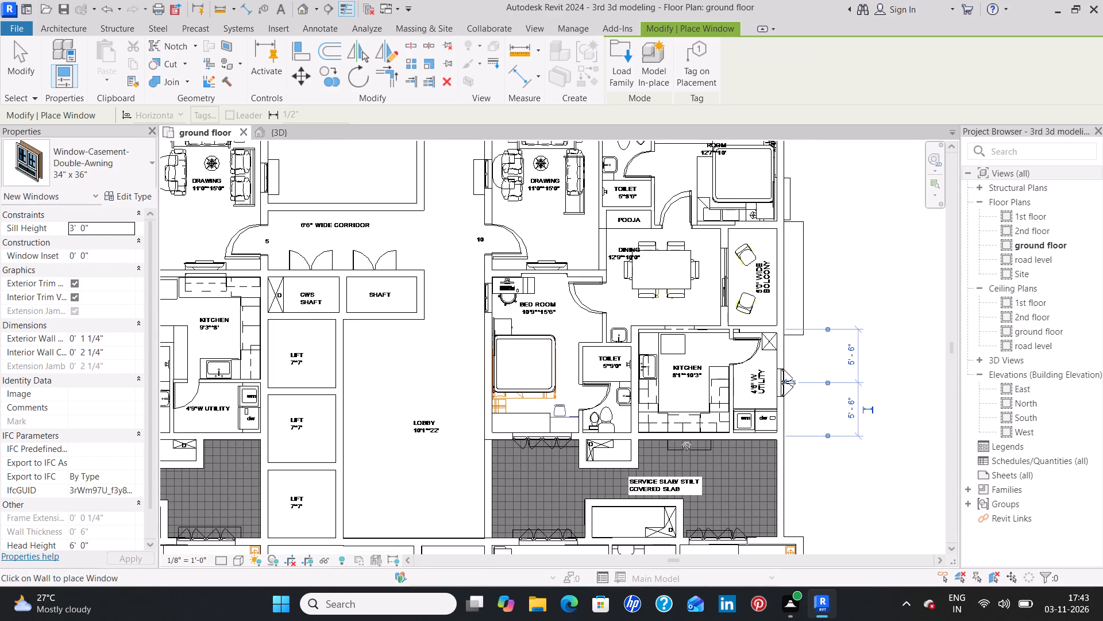
Place a 34" x 36" double-awning window in unit 10's kitchen wall facing the service slab, 4'6" from the utility-side wall.
click(690, 443)
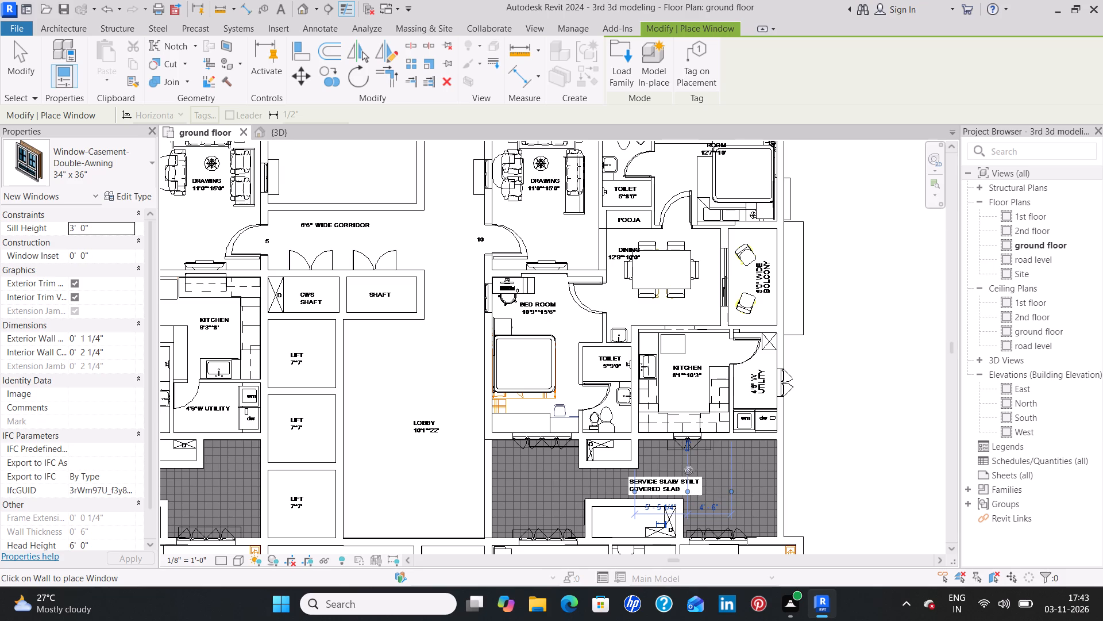
key(Escape)
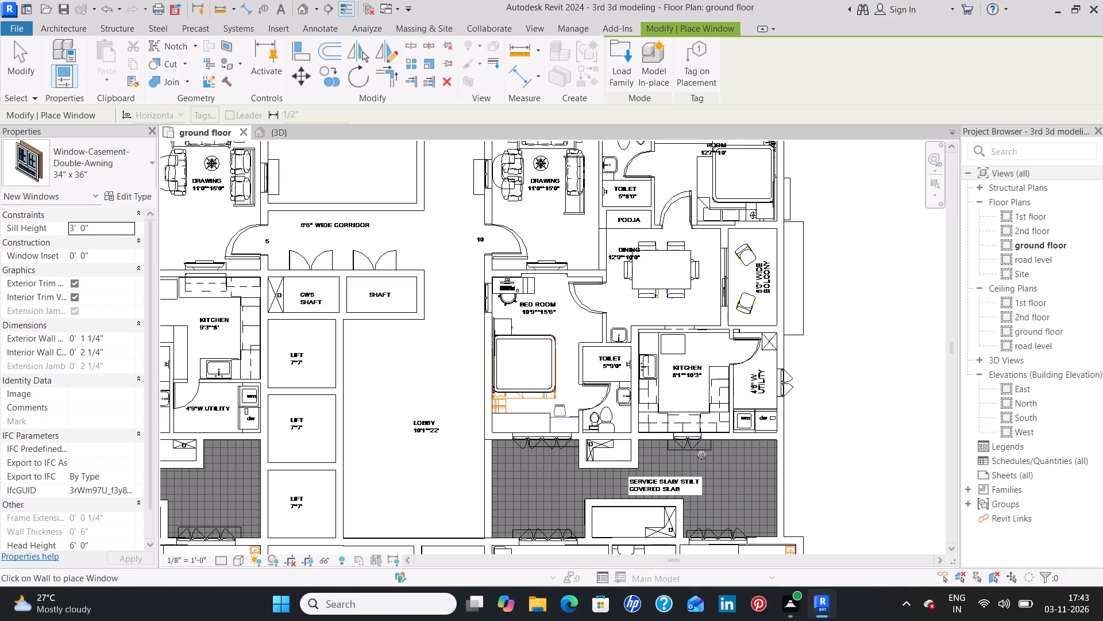
key(Escape)
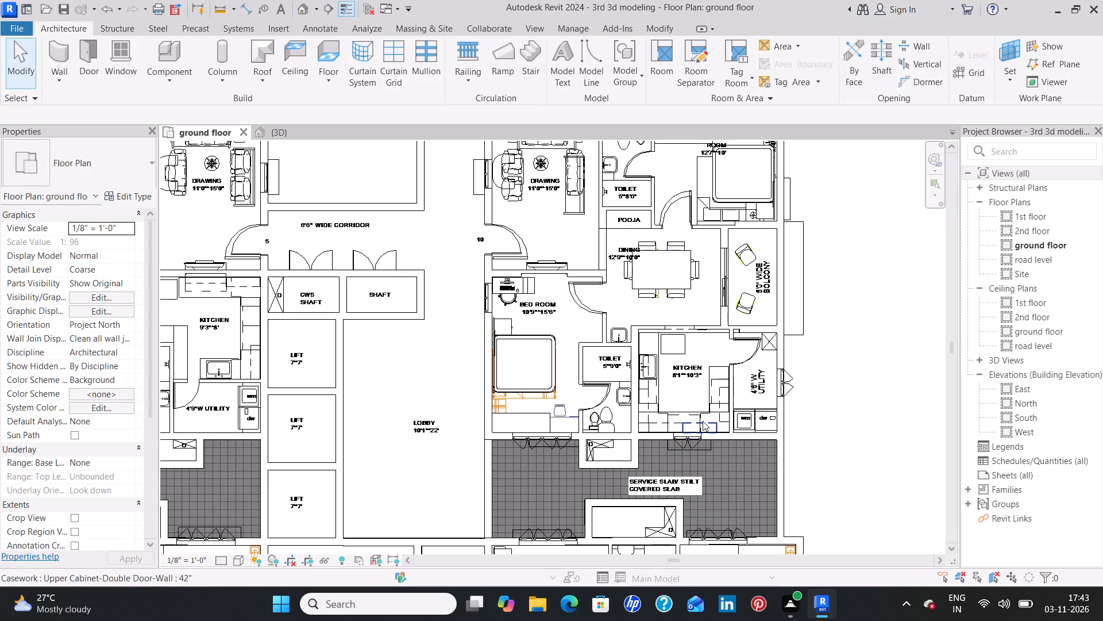
Delete the 42" double-door upper cabinet in front of unit 10's new kitchen window.
click(703, 421)
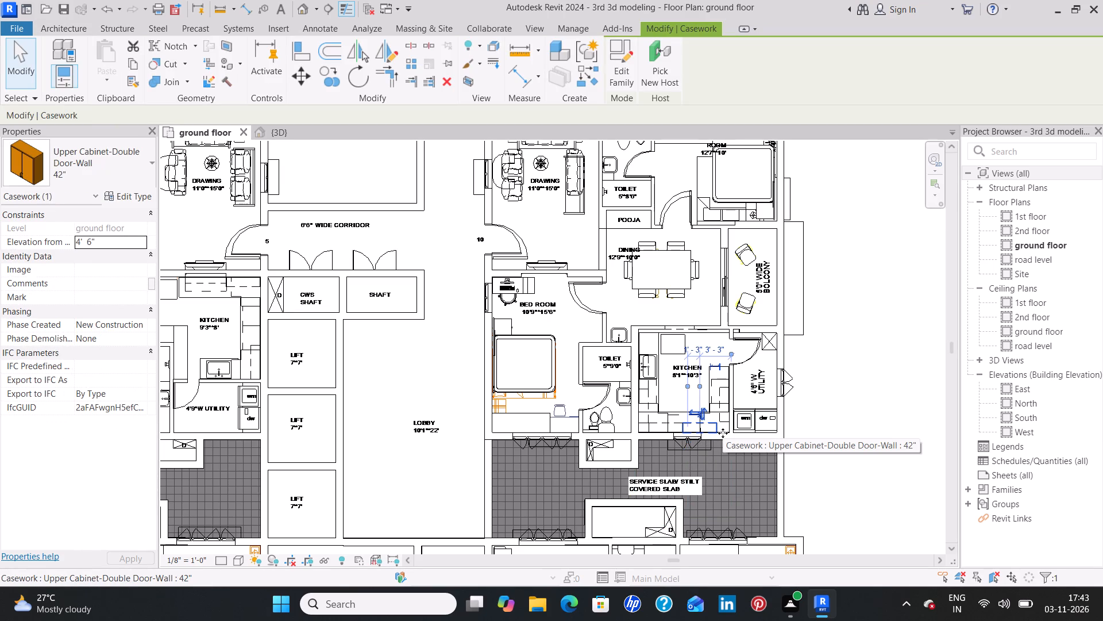
key(Delete)
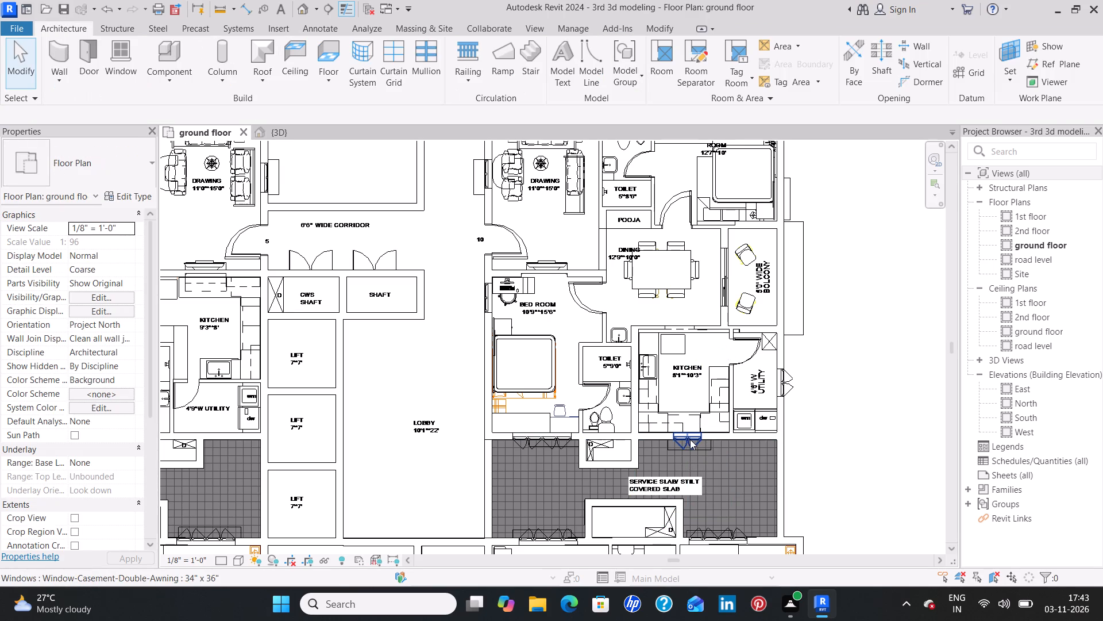
Nudge unit 10's kitchen window toward the utility, to about 3'2" from the utility-side wall.
click(690, 439)
key(Right)
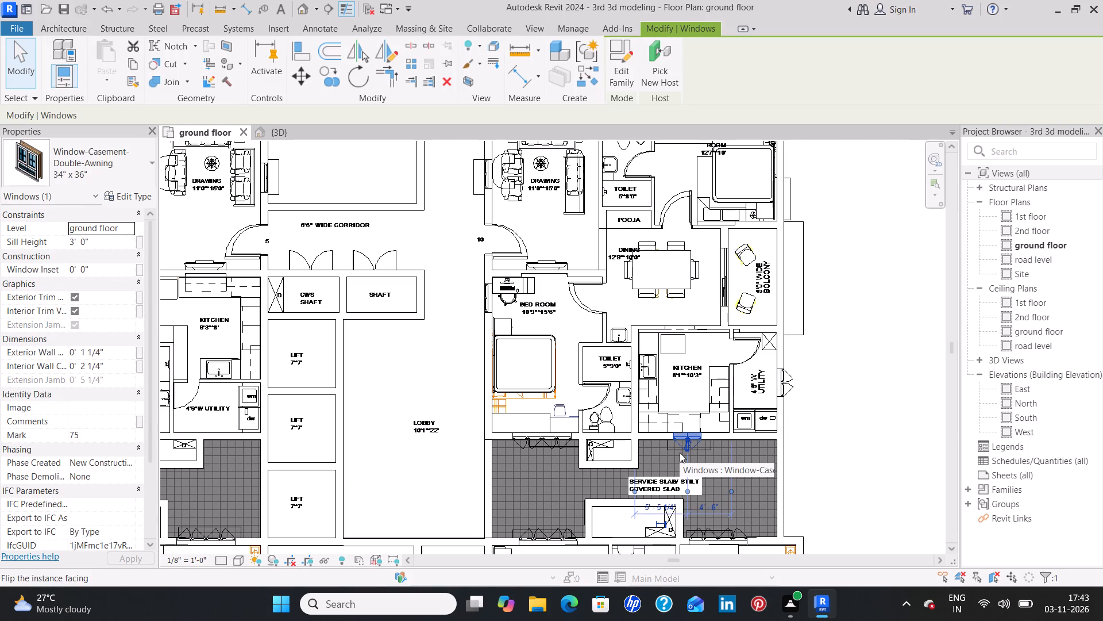
key(Right)
key(Right)
key(Right)
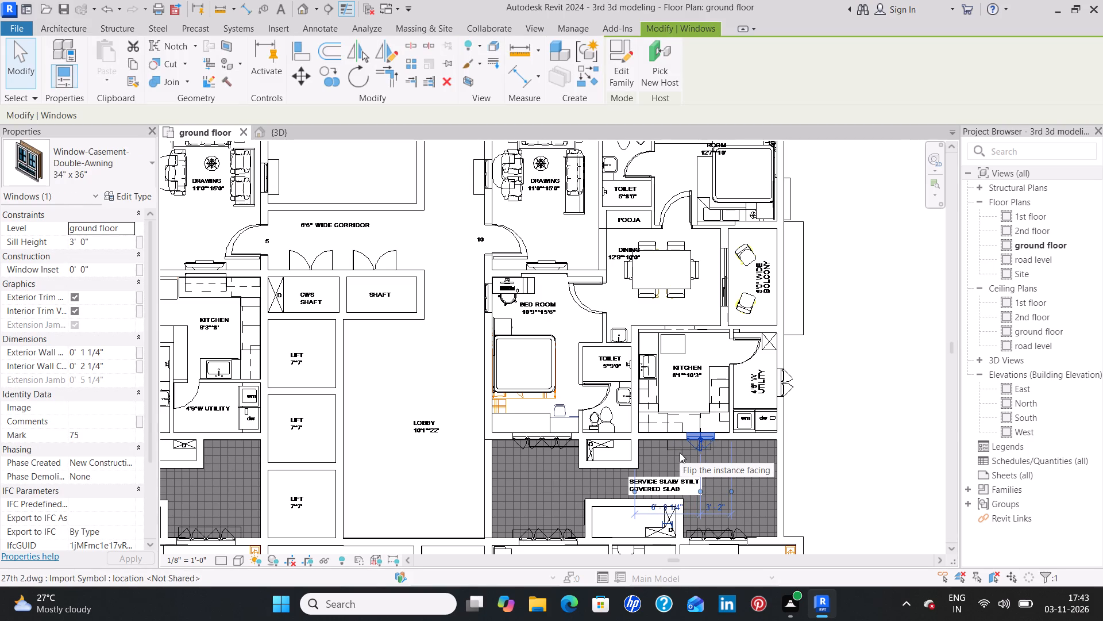
Place matching 34" x 36" double-awning windows in unit 1: centred in the kitchen's outer wall and in the utility wall facing the service slab.
text(cs)
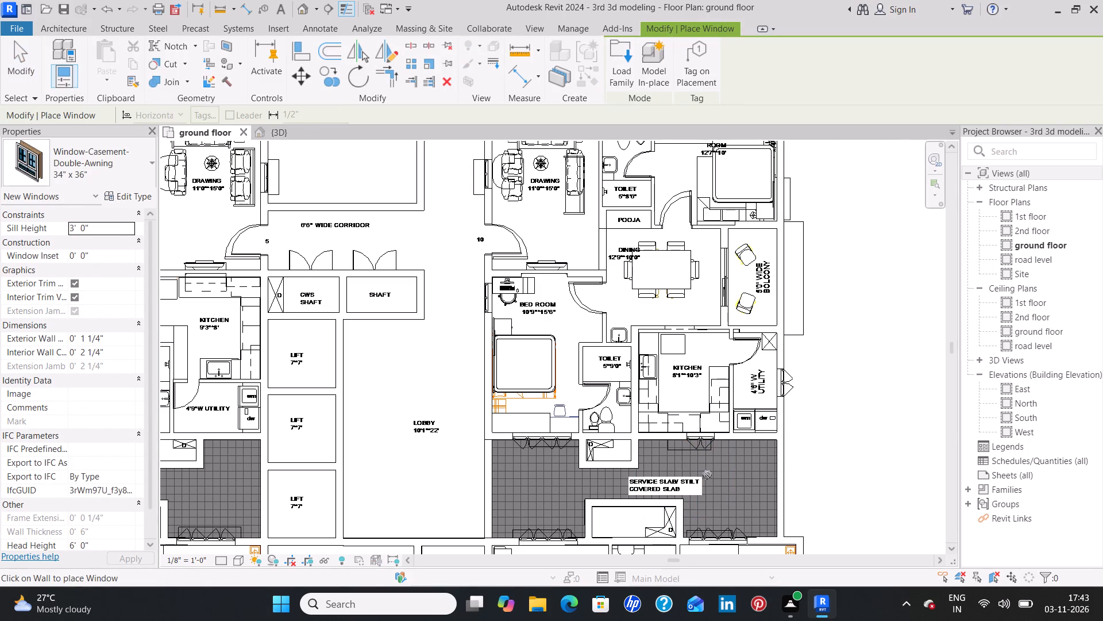
middle_drag(720, 507, 696, 227)
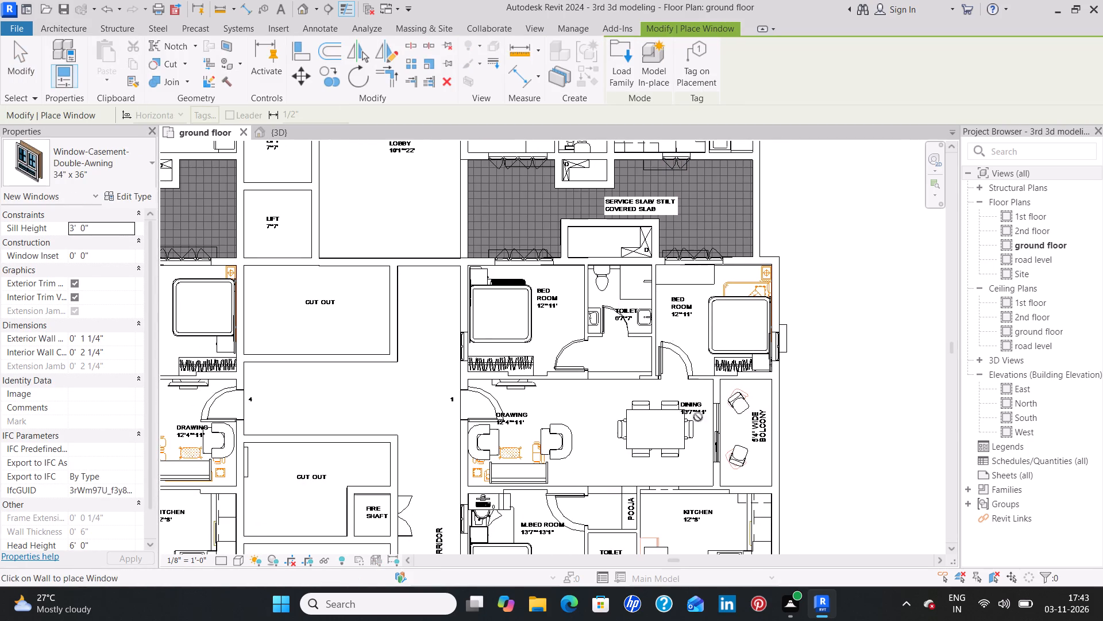
scroll(691, 483, down, 1)
middle_drag(690, 493, 677, 302)
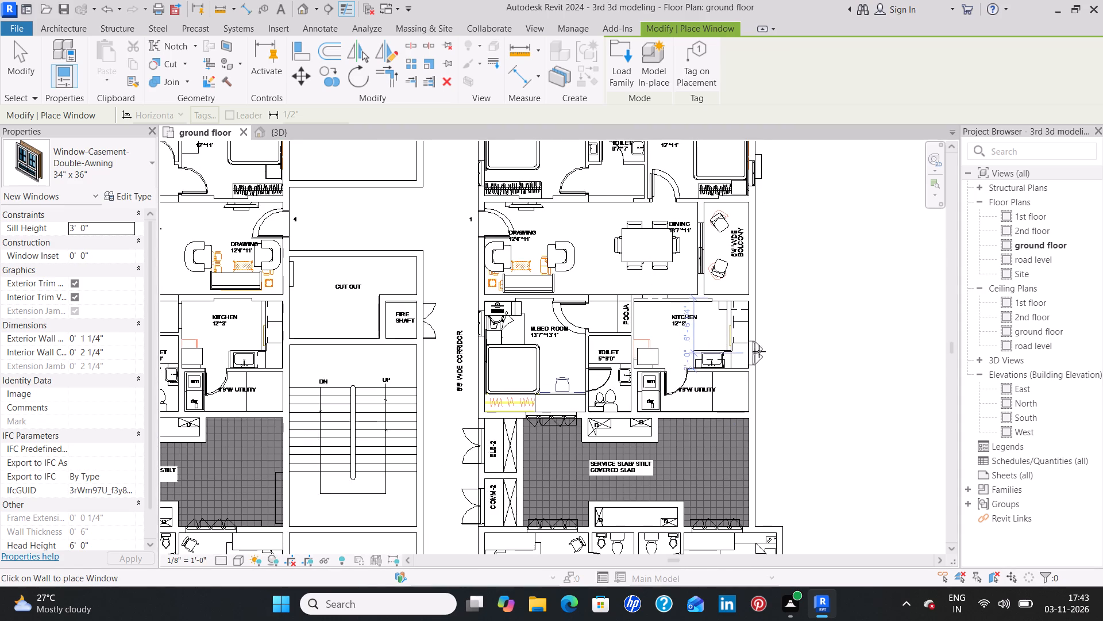
scroll(759, 350, up, 3)
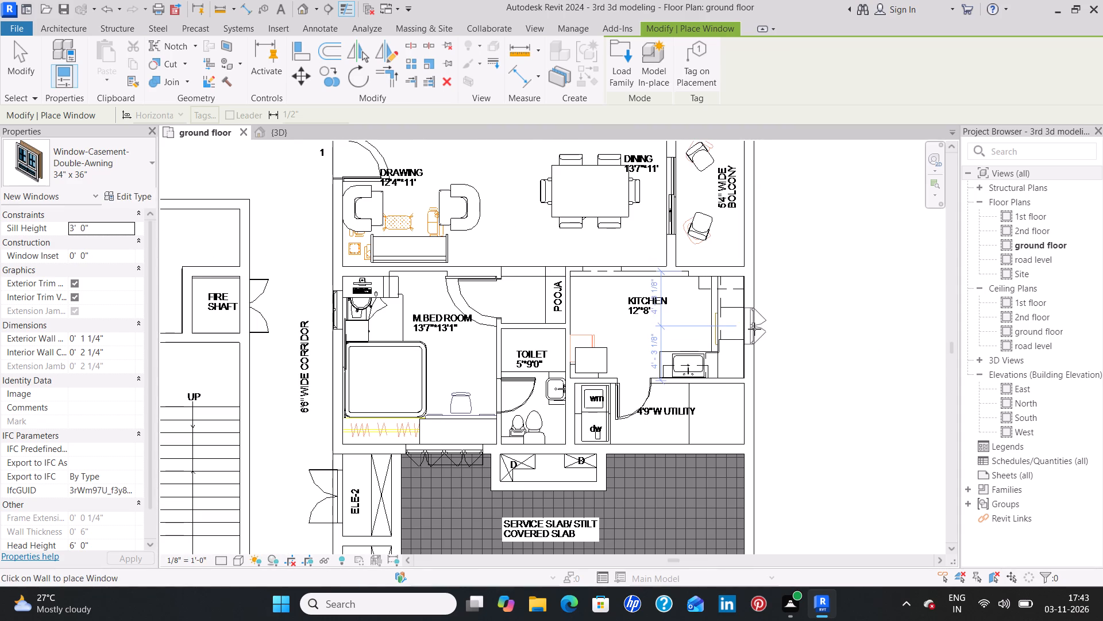
click(754, 329)
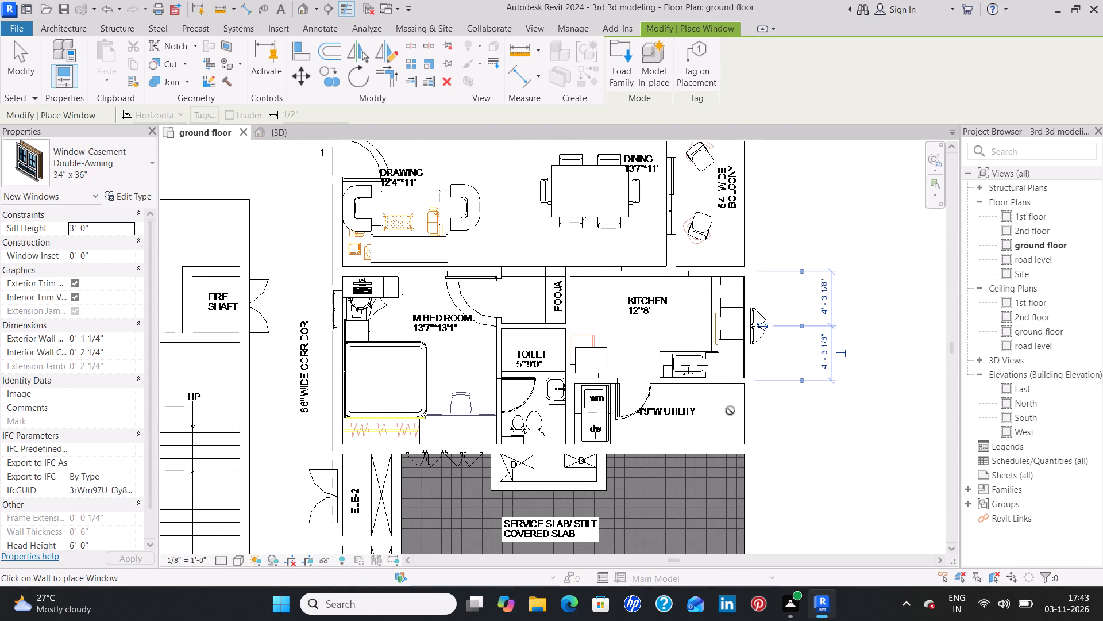
click(662, 458)
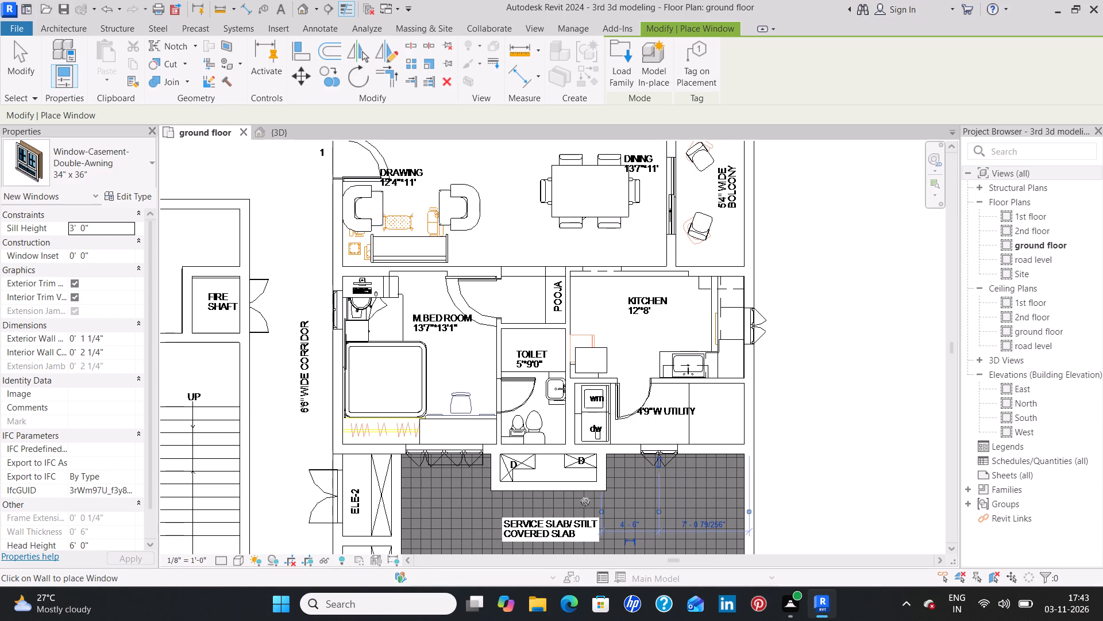
Place 34" x 36" double-awning windows in unit 2's kitchen wall facing the service slab and in its utility outer wall.
scroll(585, 502, down, 1)
middle_drag(584, 501, 588, 213)
middle_drag(612, 451, 612, 441)
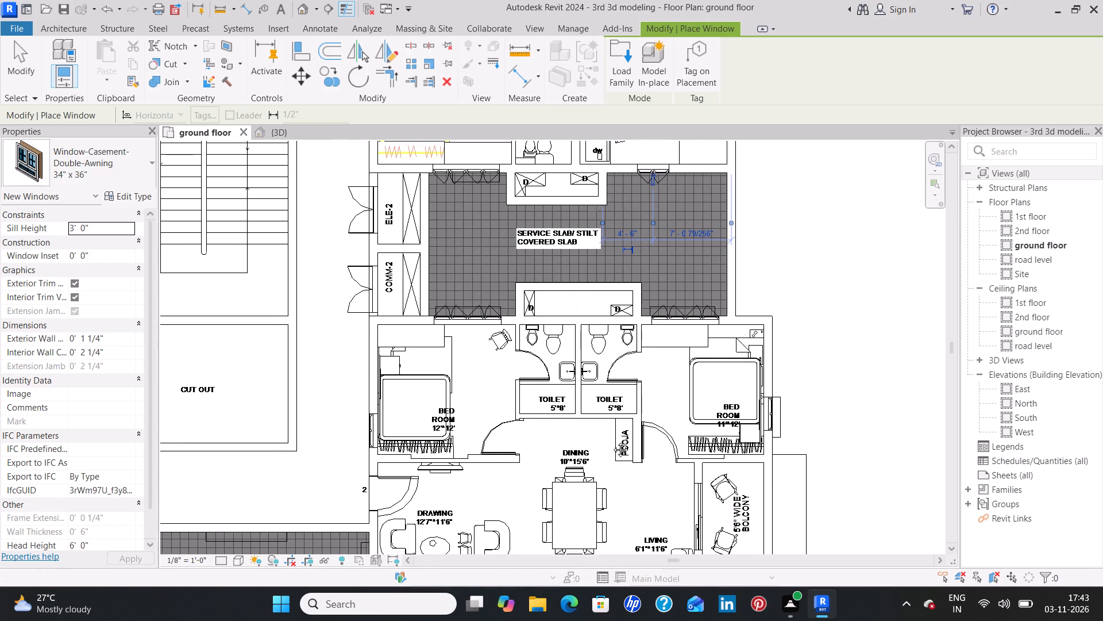
middle_drag(612, 441, 601, 284)
scroll(610, 401, down, 1)
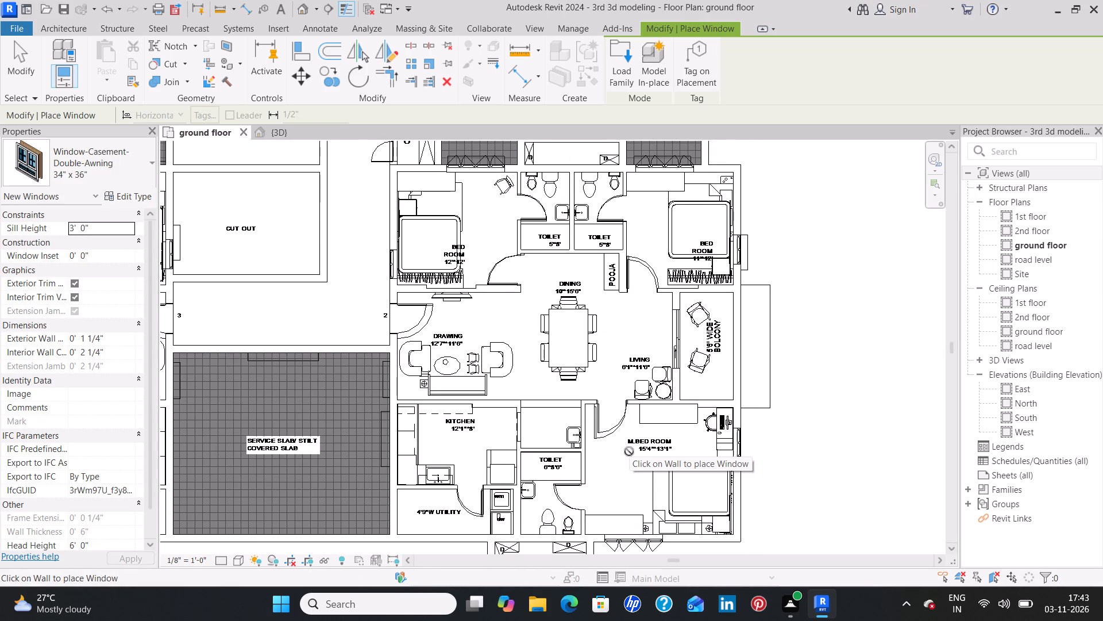
middle_drag(629, 451, 626, 422)
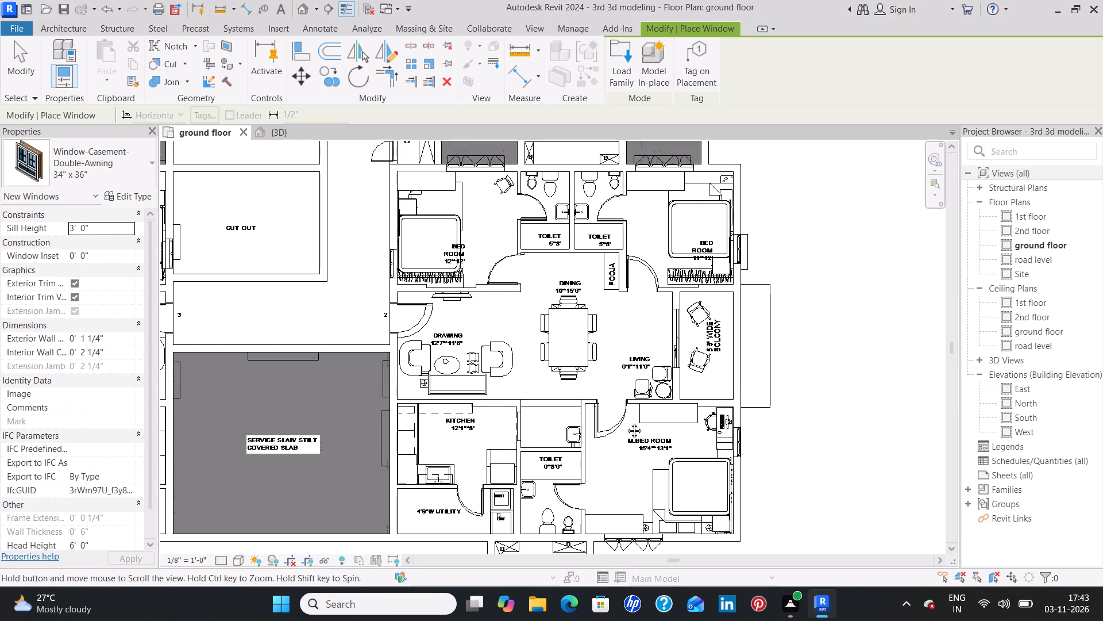
middle_drag(626, 422, 623, 309)
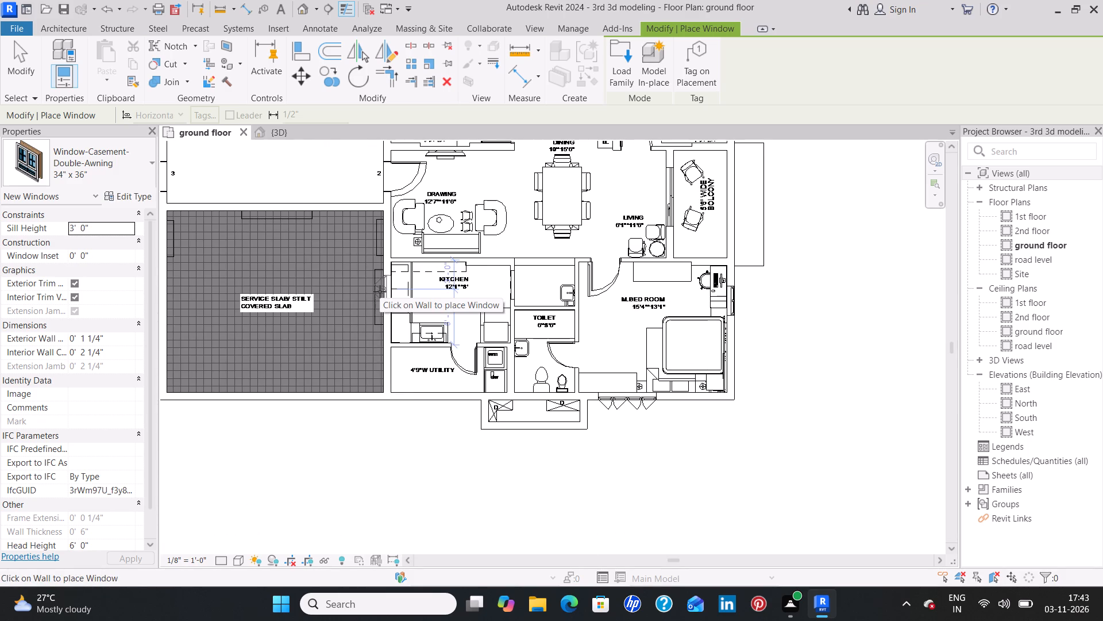
click(380, 292)
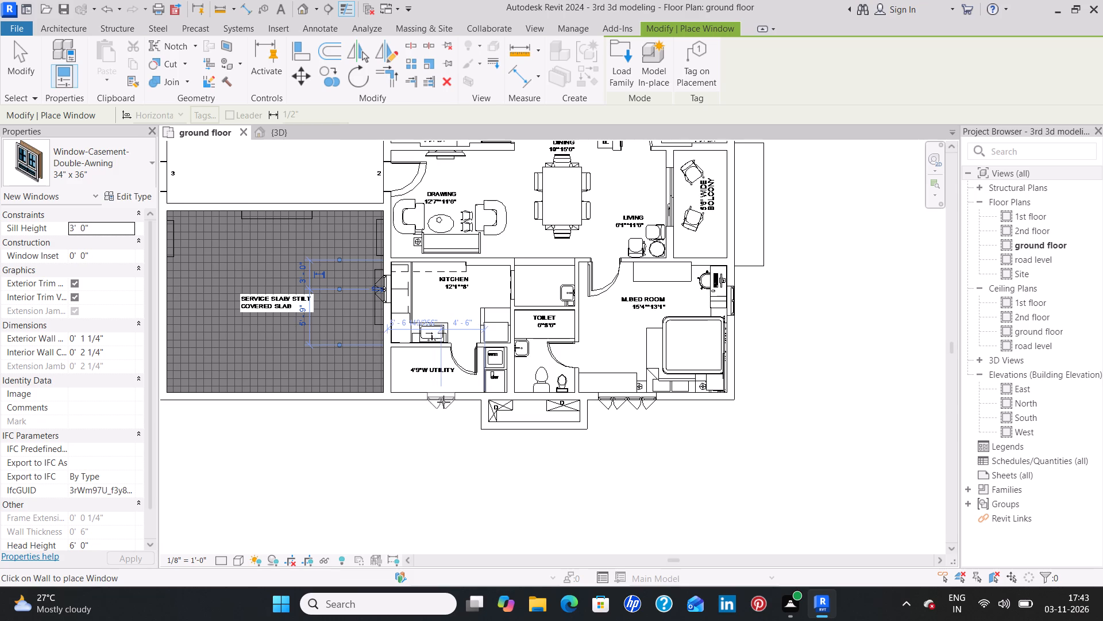
click(443, 402)
middle_drag(438, 227, 454, 286)
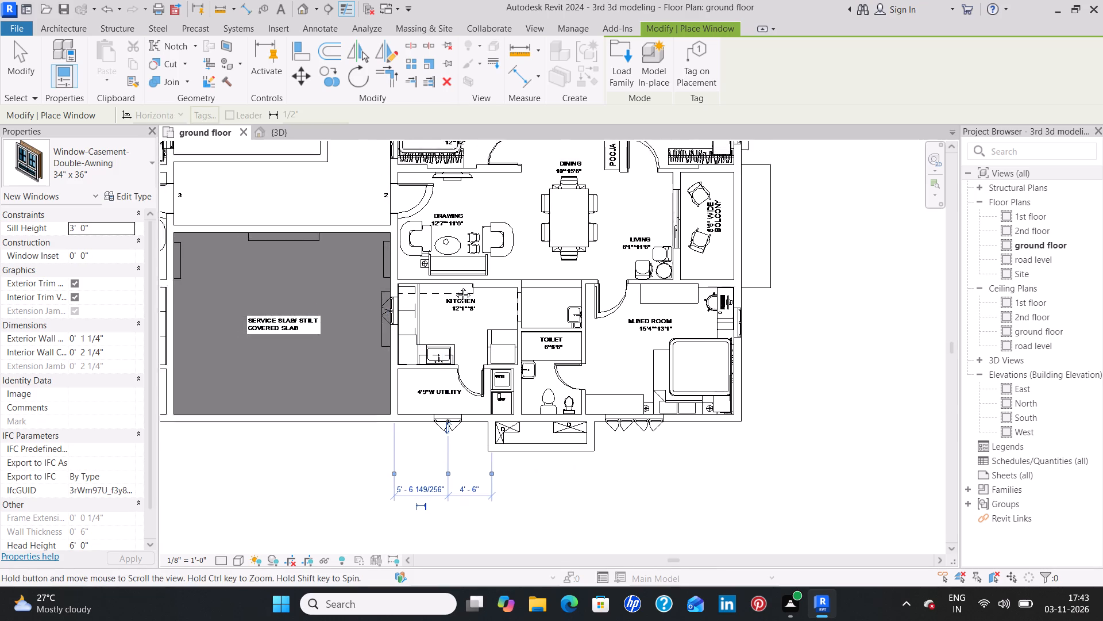
middle_drag(454, 286, 465, 394)
key(Escape)
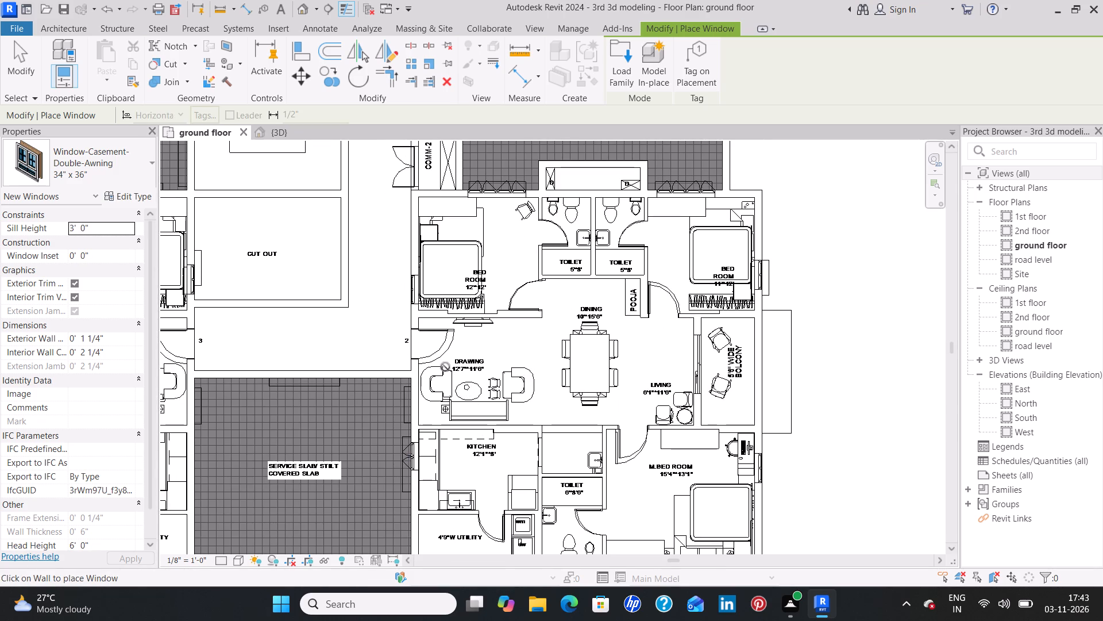
key(Escape)
Reuse unit 2's 36" x 52" single-hung bedroom window type to place a window in its drawing room wall facing the service slab.
click(414, 301)
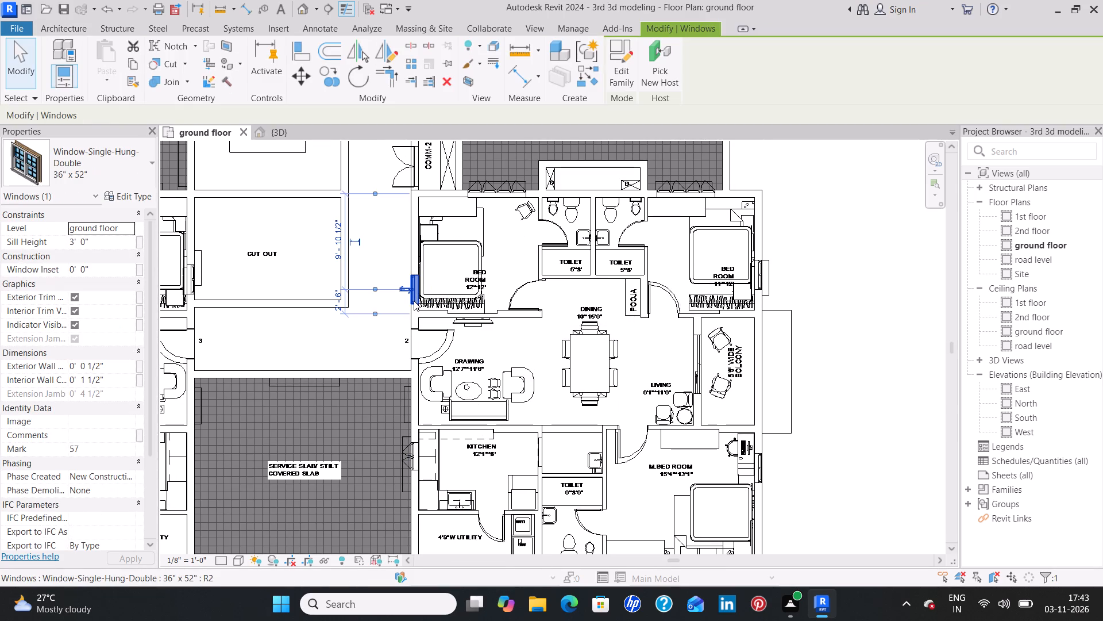
text(cs)
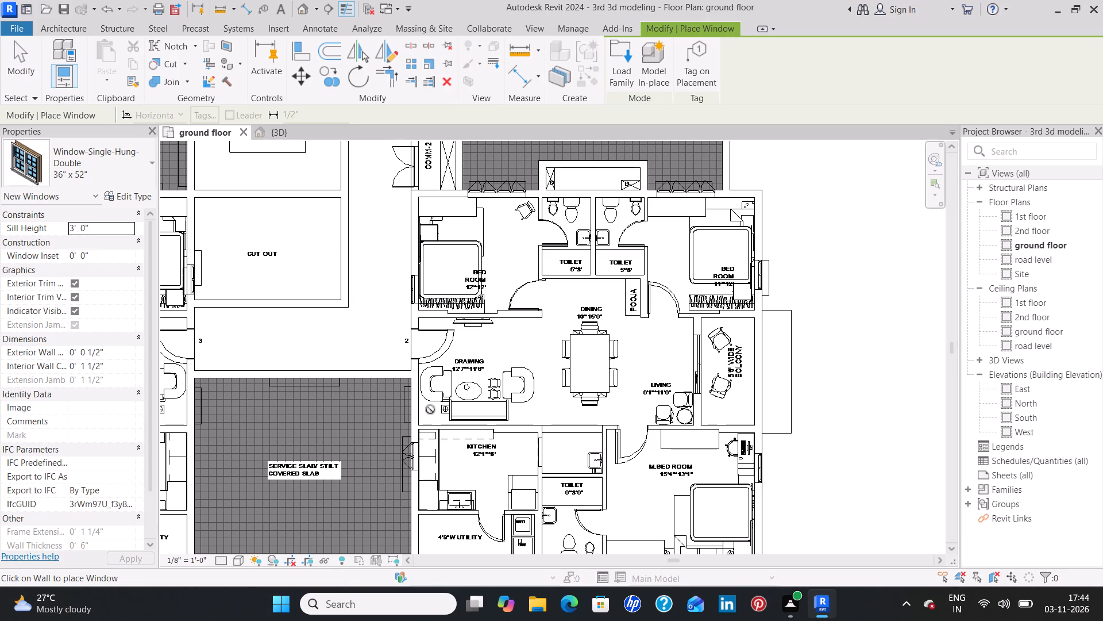
click(411, 404)
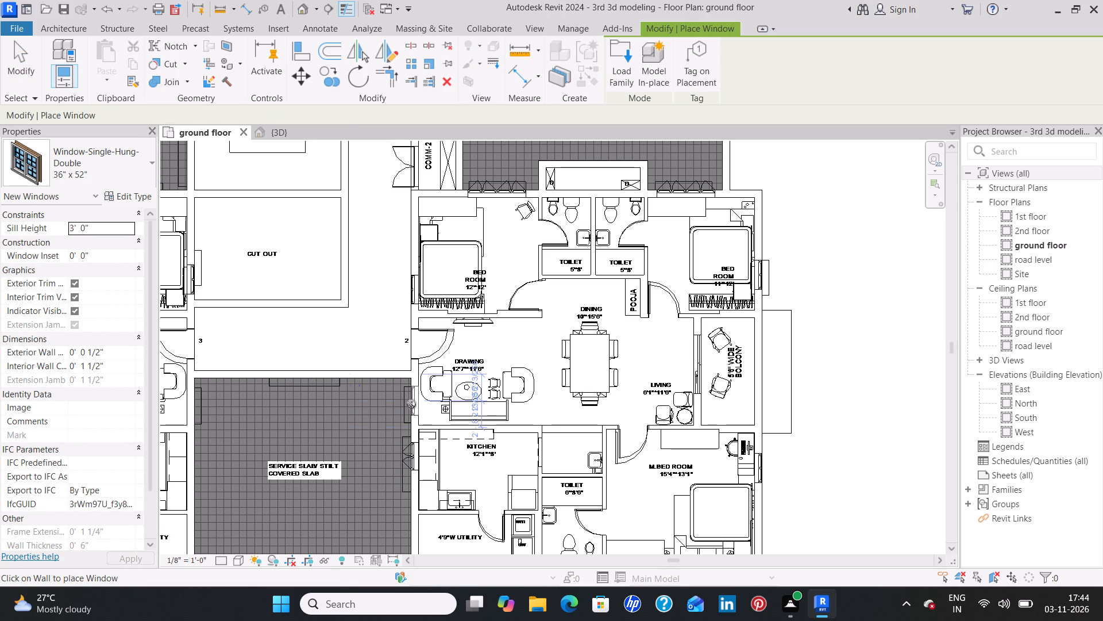
key(Escape)
key(Escape)
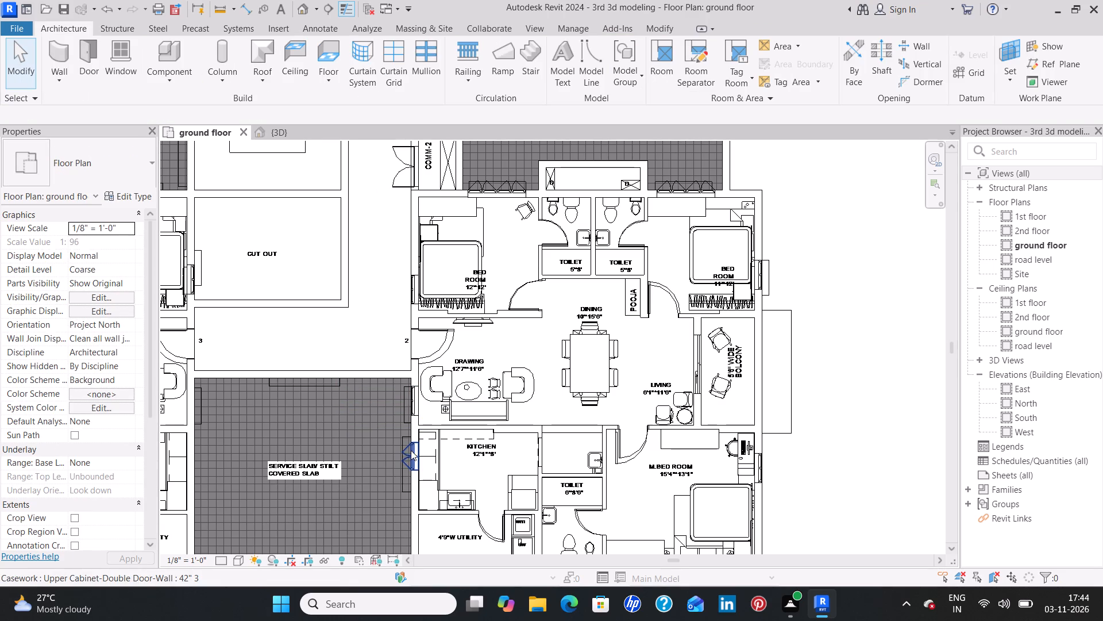
Place matching 34" x 36" double-awning windows in unit 3's utility outer wall and centred in its kitchen wall facing the service slab.
click(411, 458)
text(cs)
middle_drag(346, 476, 696, 349)
click(489, 446)
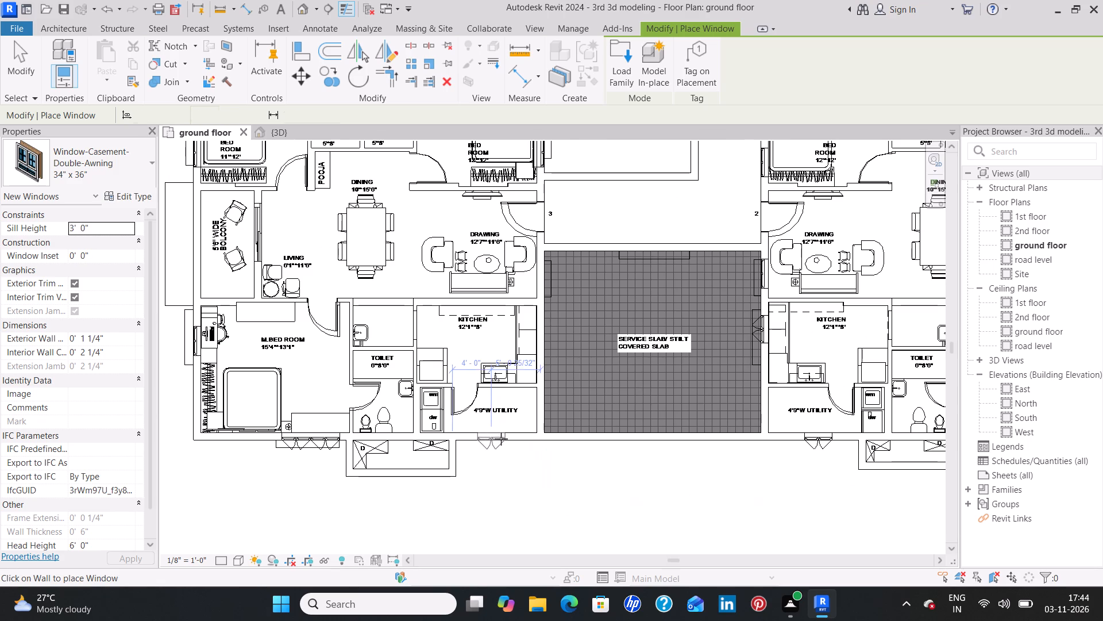
click(547, 347)
Place a 34" x 36" double-awning window in unit 4's utility wall facing the service slab, 4'6" from the toilet-side wall.
middle_drag(441, 362, 516, 361)
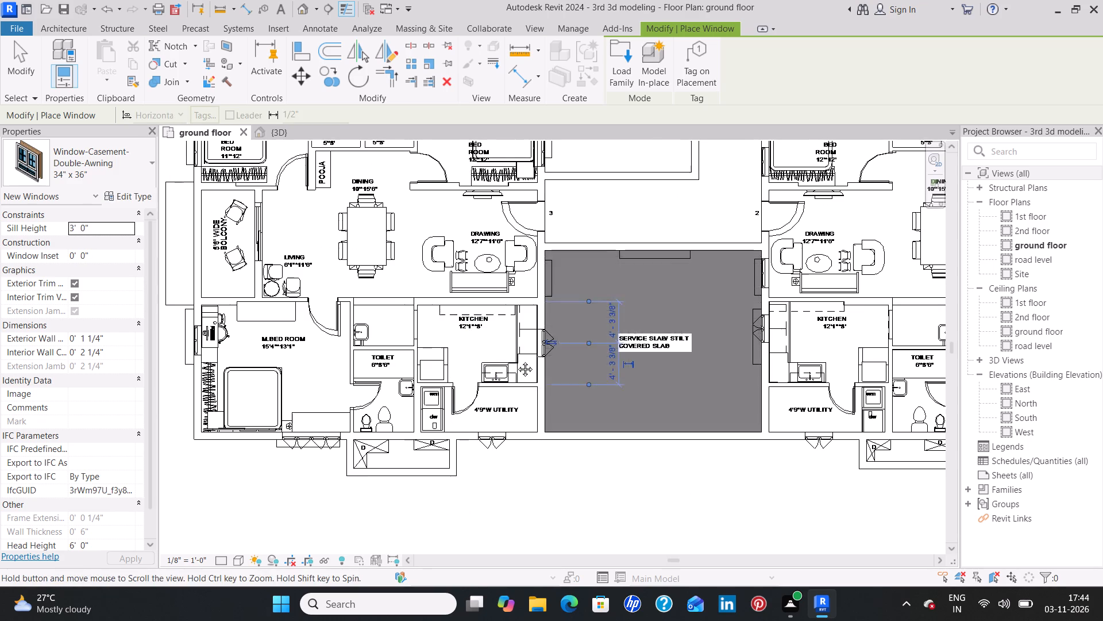
middle_drag(516, 361, 668, 361)
middle_drag(645, 258, 583, 543)
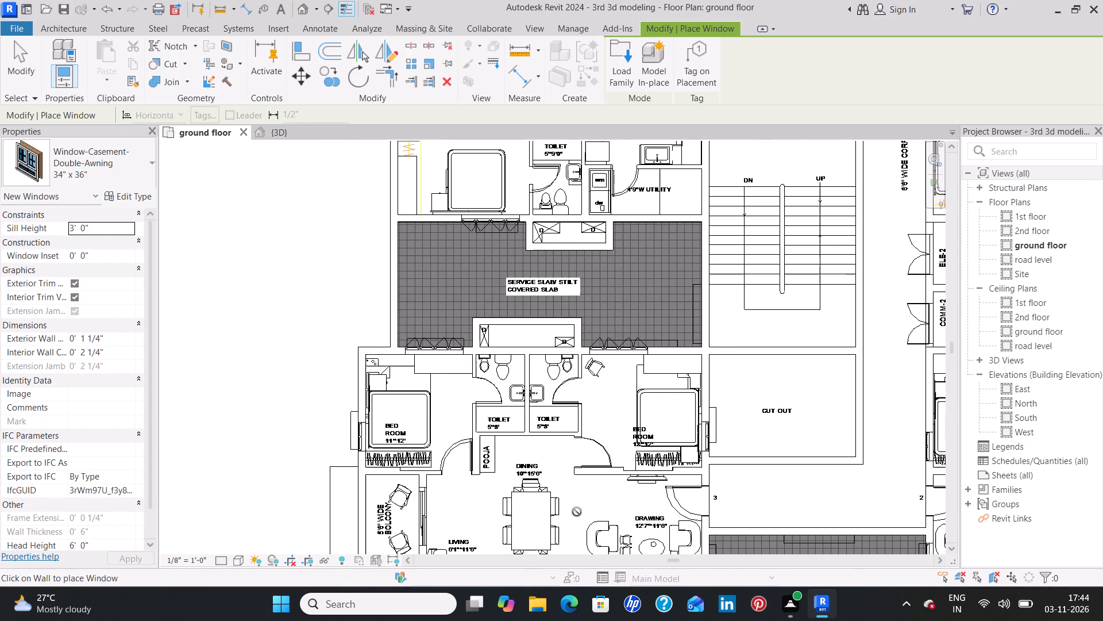
middle_drag(618, 310, 616, 447)
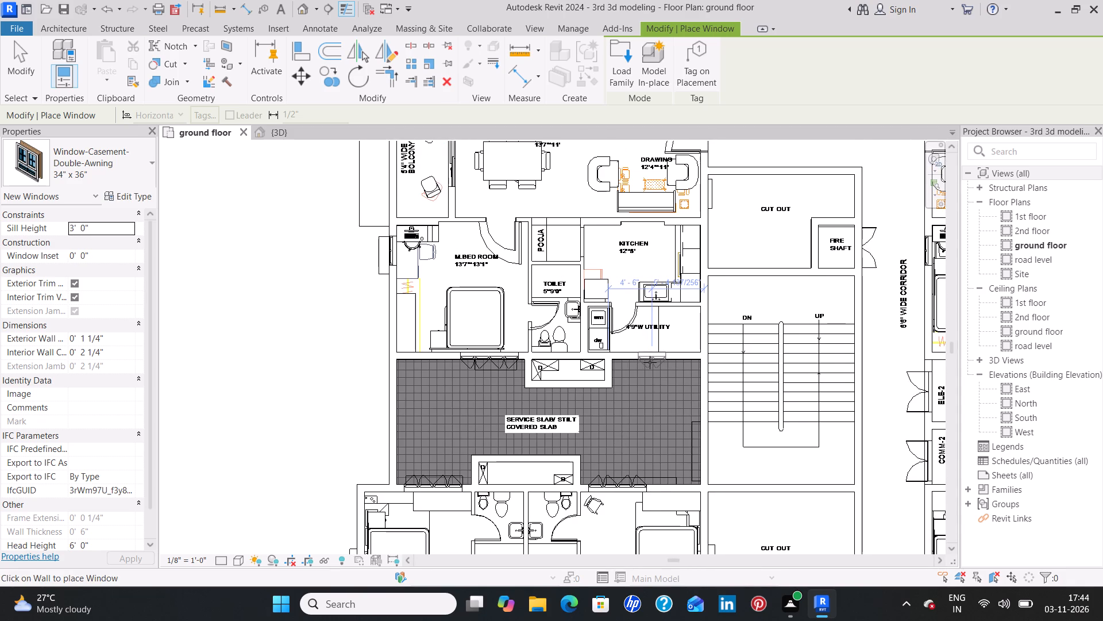
click(650, 362)
Place a 34" x 36" double-awning window in unit 4's kitchen wall facing the cut-out.
middle_drag(677, 290, 664, 404)
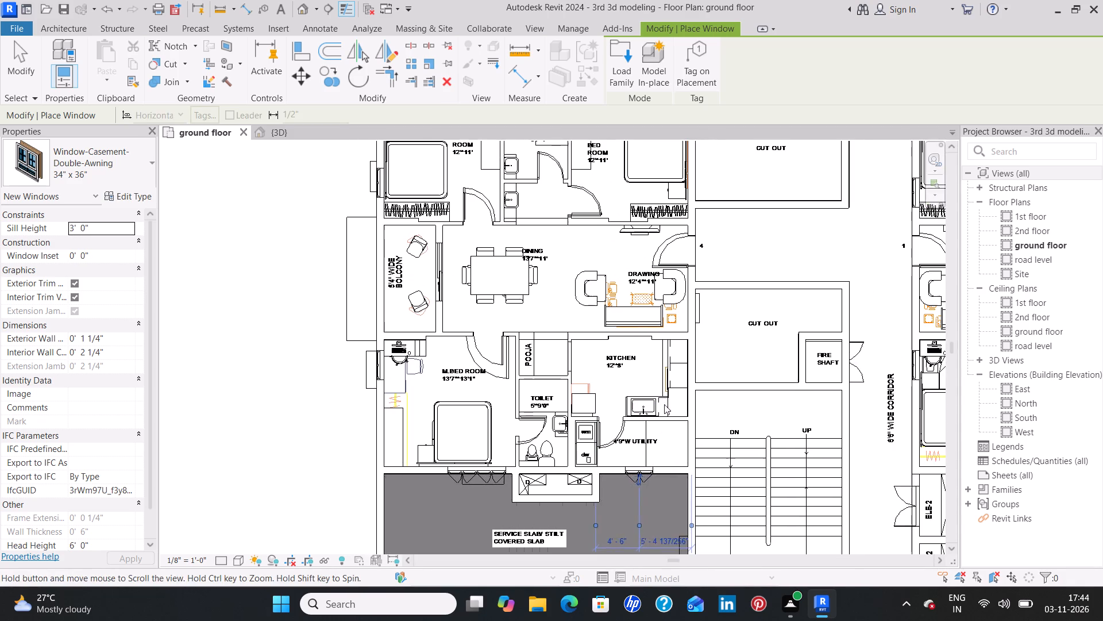
click(696, 372)
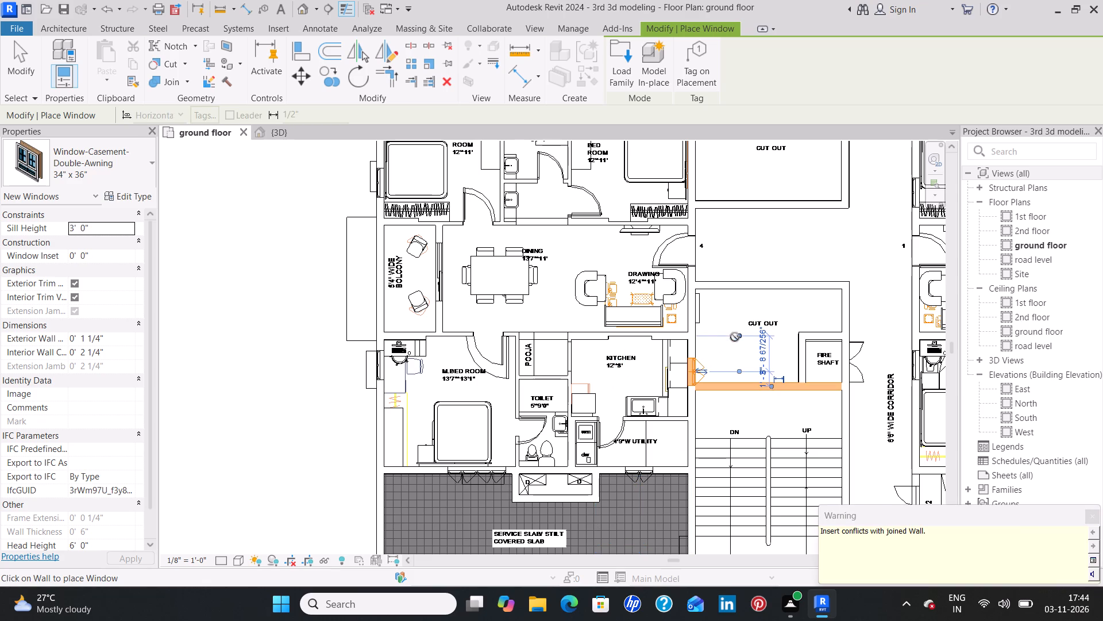
key(Escape)
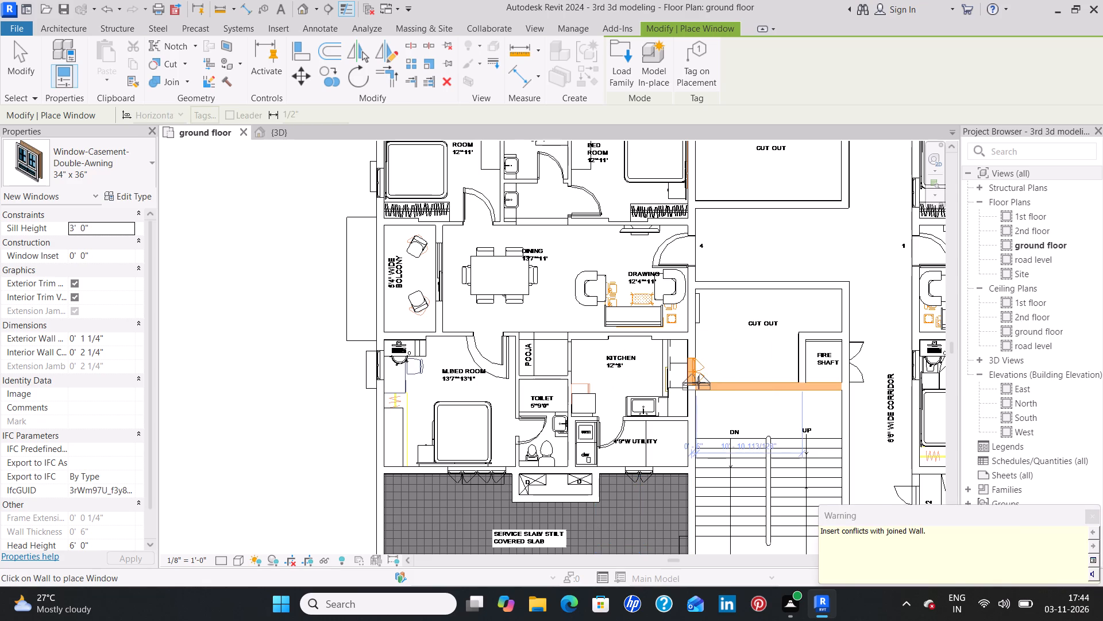
key(Escape)
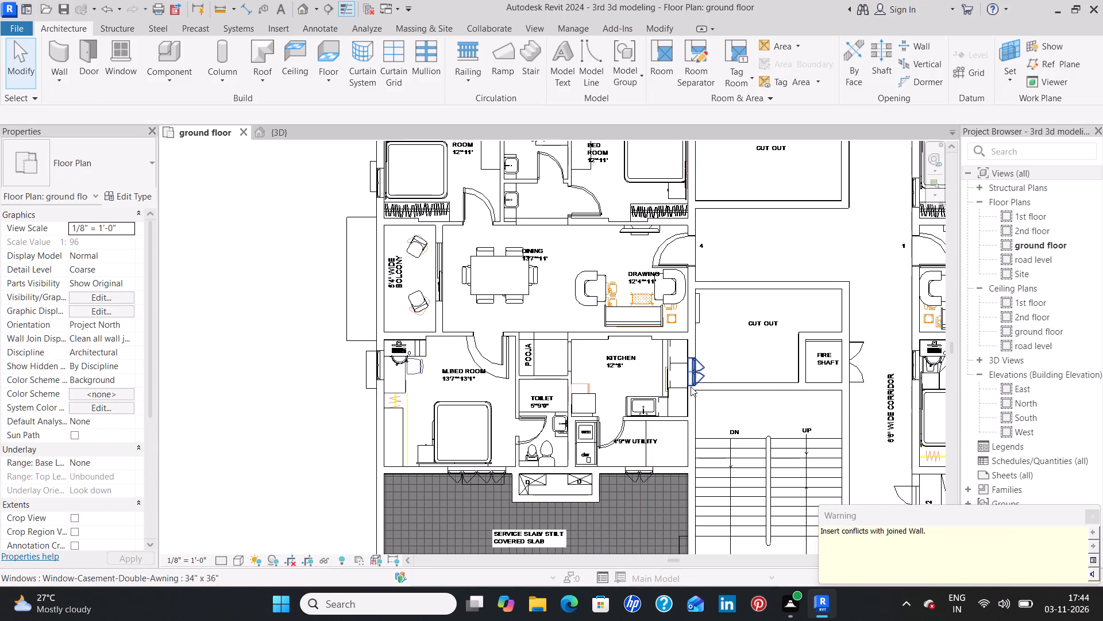
Nudge unit 4's kitchen window away from the cut-out's end wall, to about 3'0" from the drawing room wall.
key(Up)
key(Up)
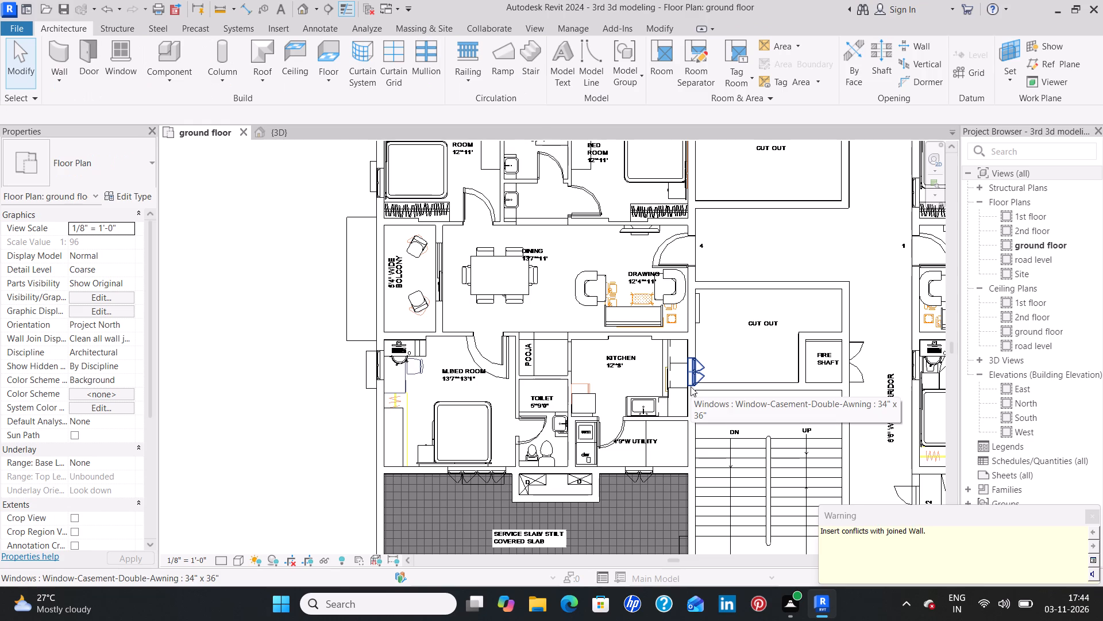
click(693, 377)
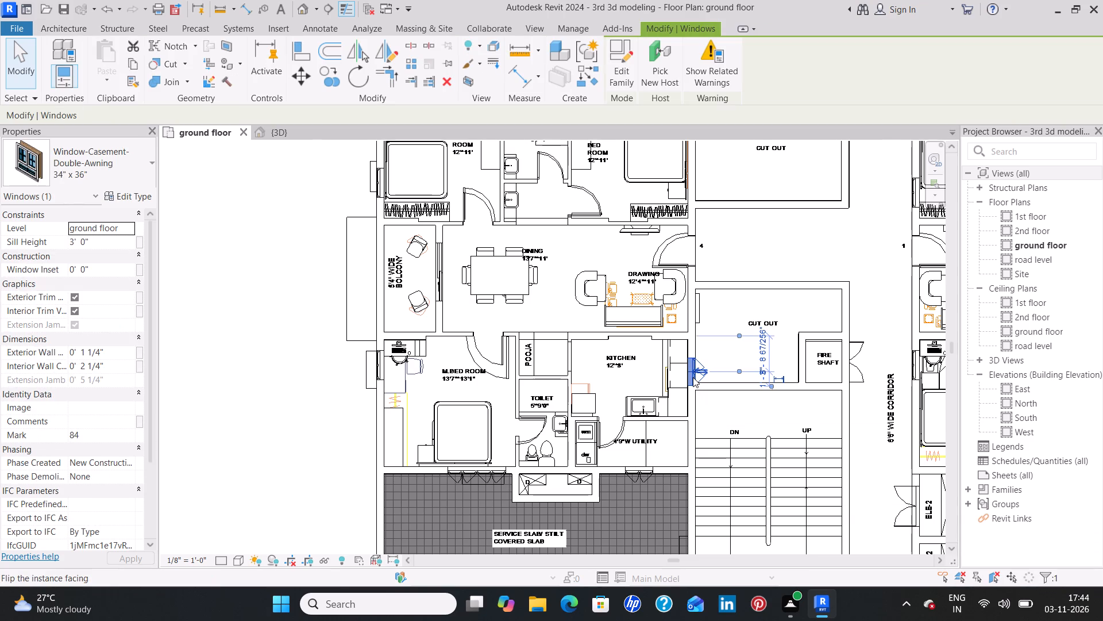
key(Up)
key(Up)
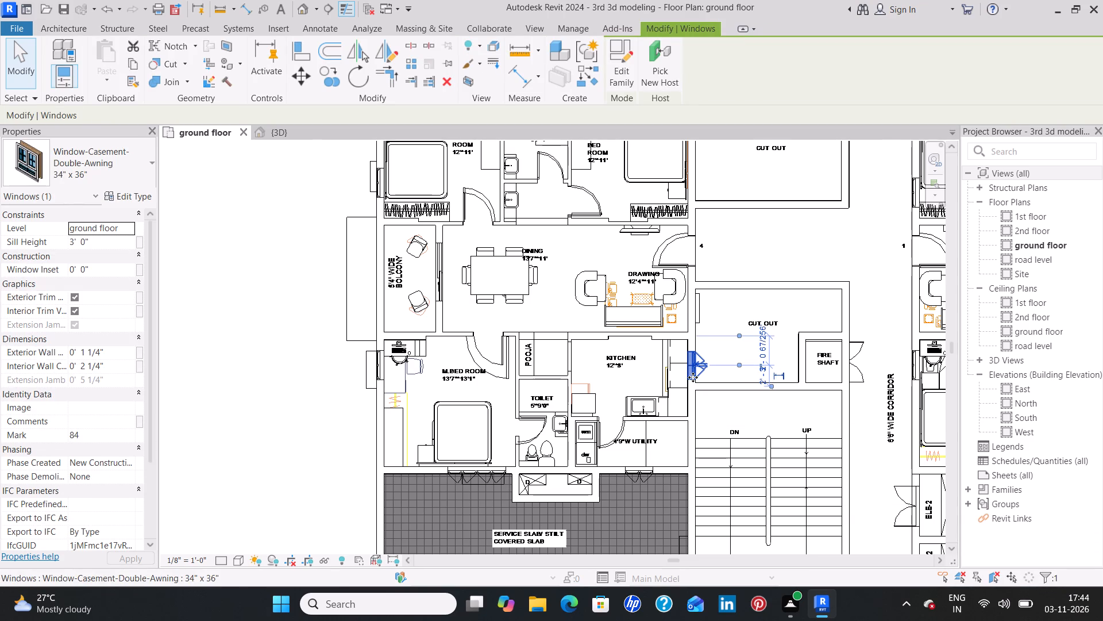
Nudge unit 4's kitchen window closer to the drawing room wall, to about 2'8" from it.
key(Up)
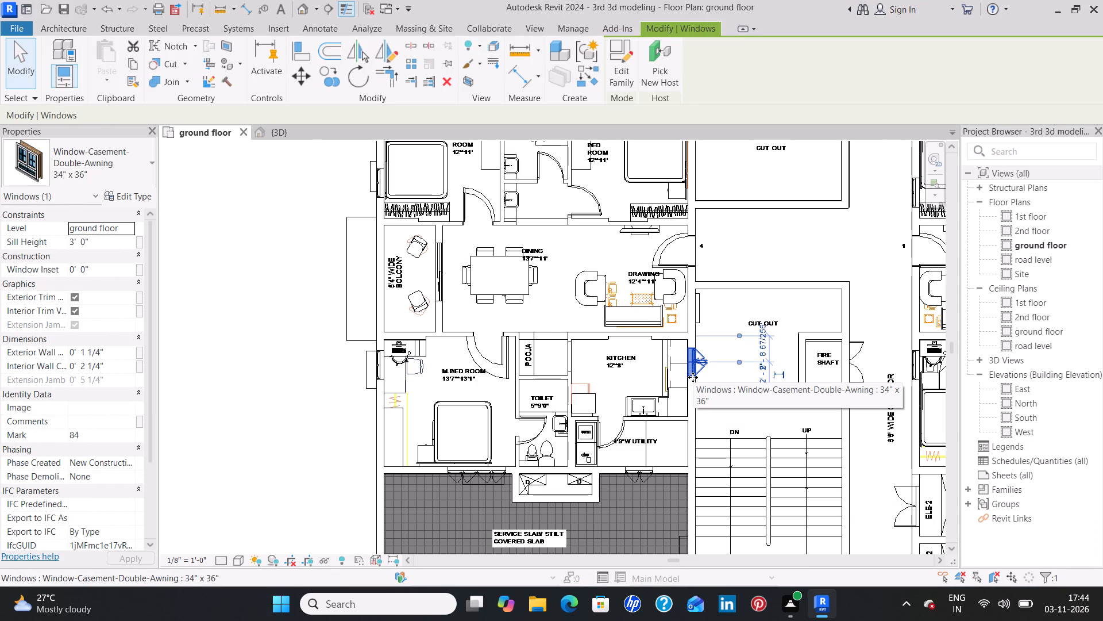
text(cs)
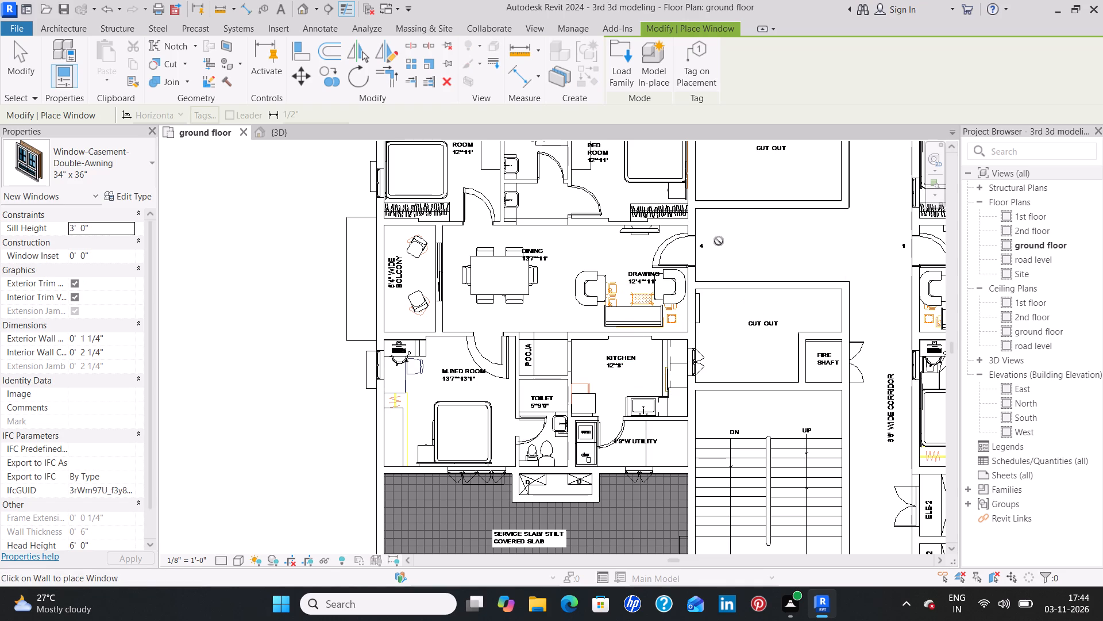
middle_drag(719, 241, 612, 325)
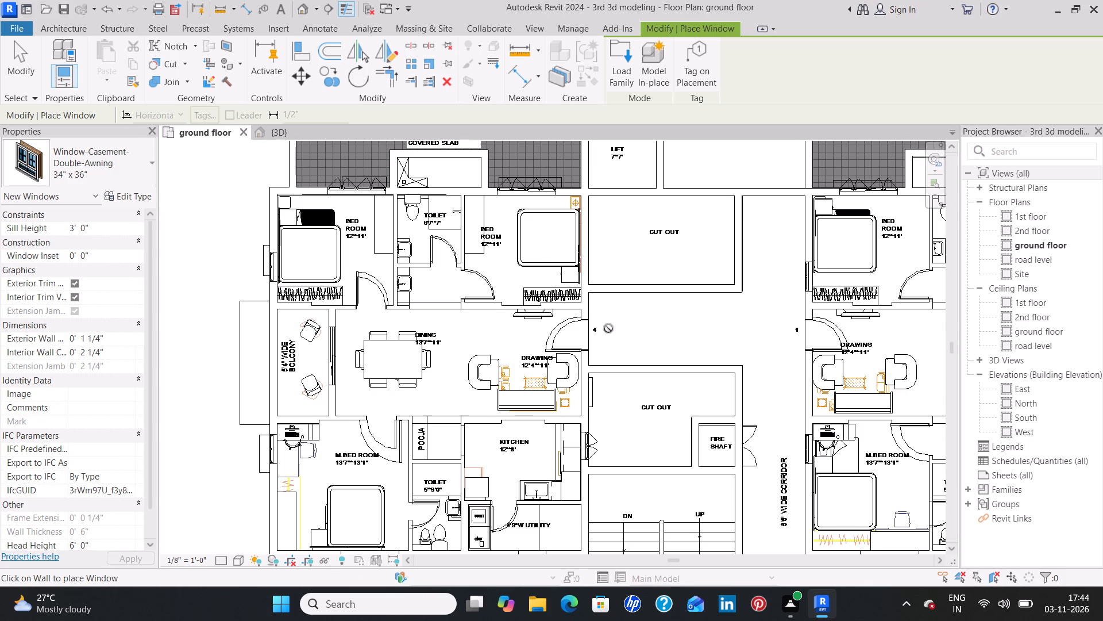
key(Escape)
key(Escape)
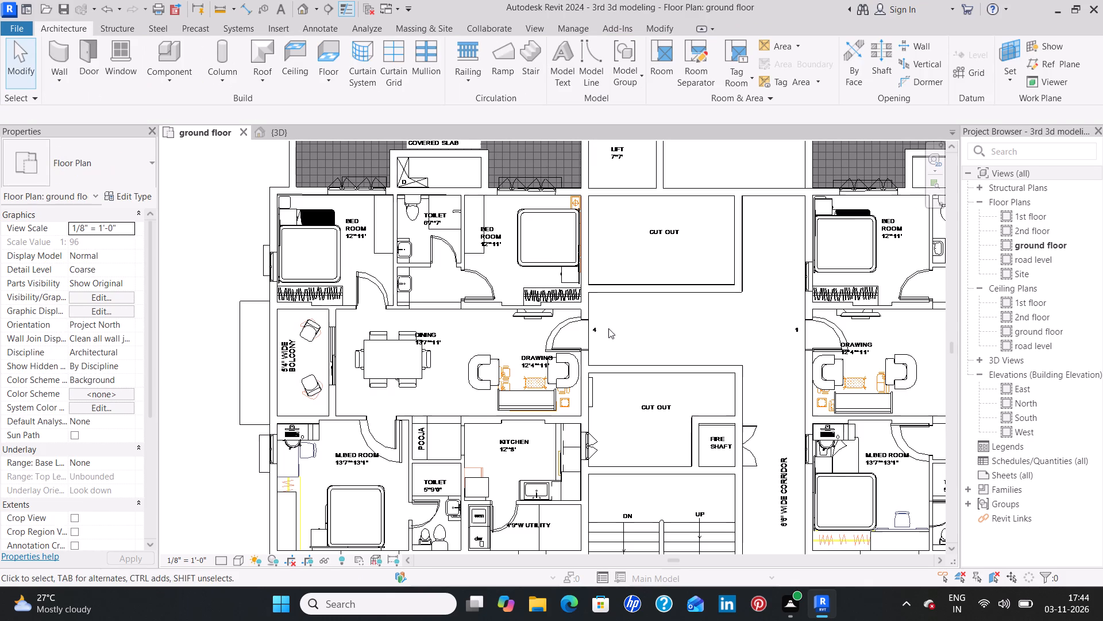
Place 36" x 52" single-hung windows in unit 4's drawing room and bedroom walls facing the two cut-outs.
click(807, 451)
text(cs)
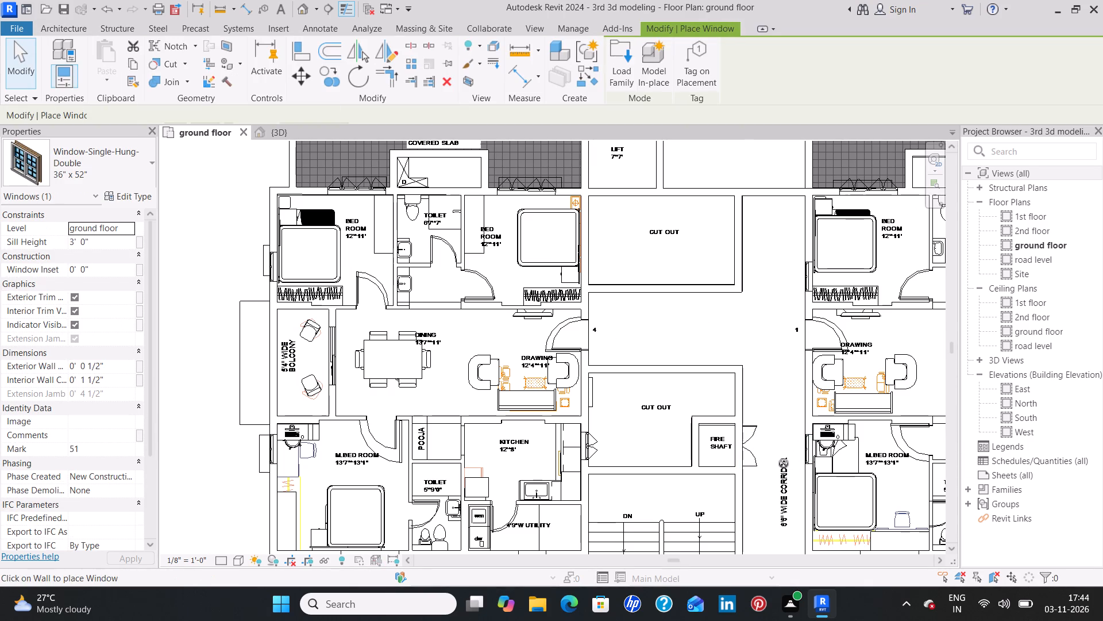
click(589, 394)
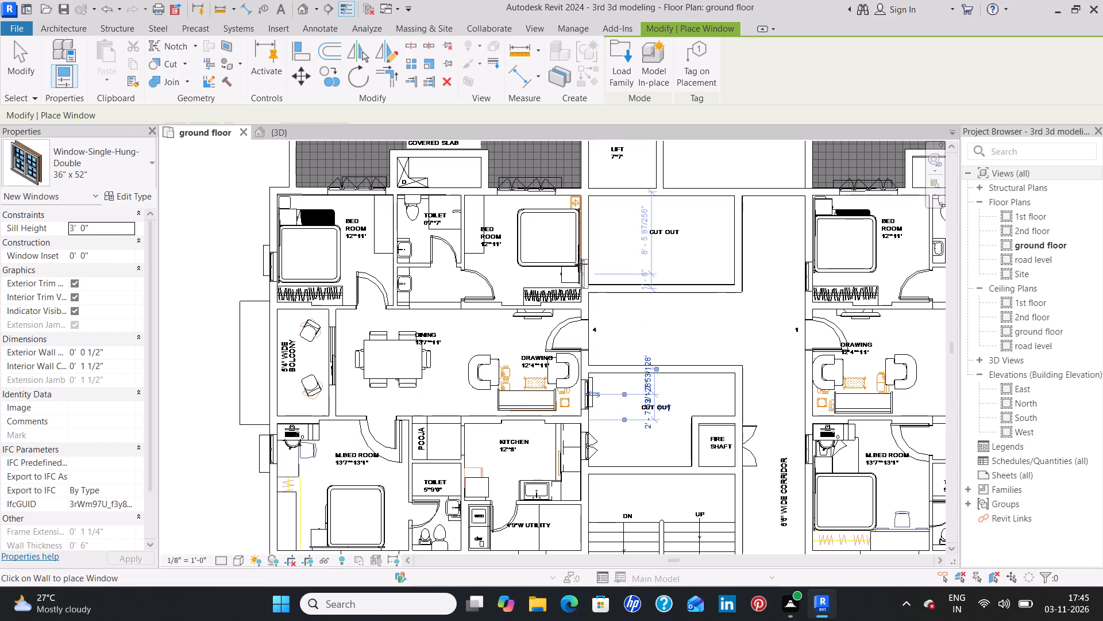
click(586, 260)
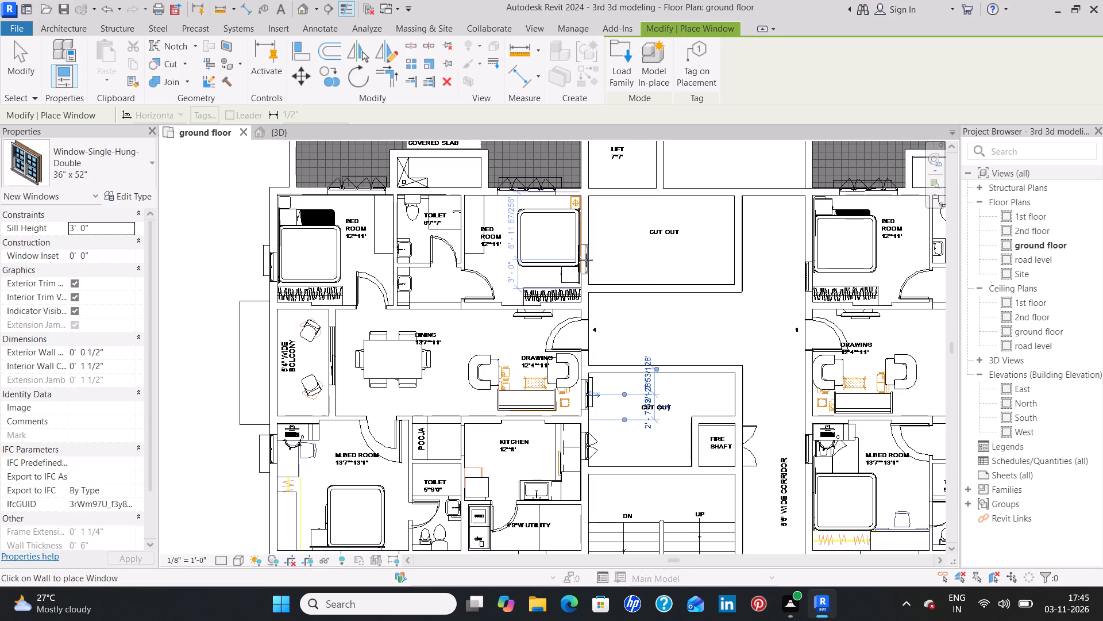
key(Escape)
key(Escape)
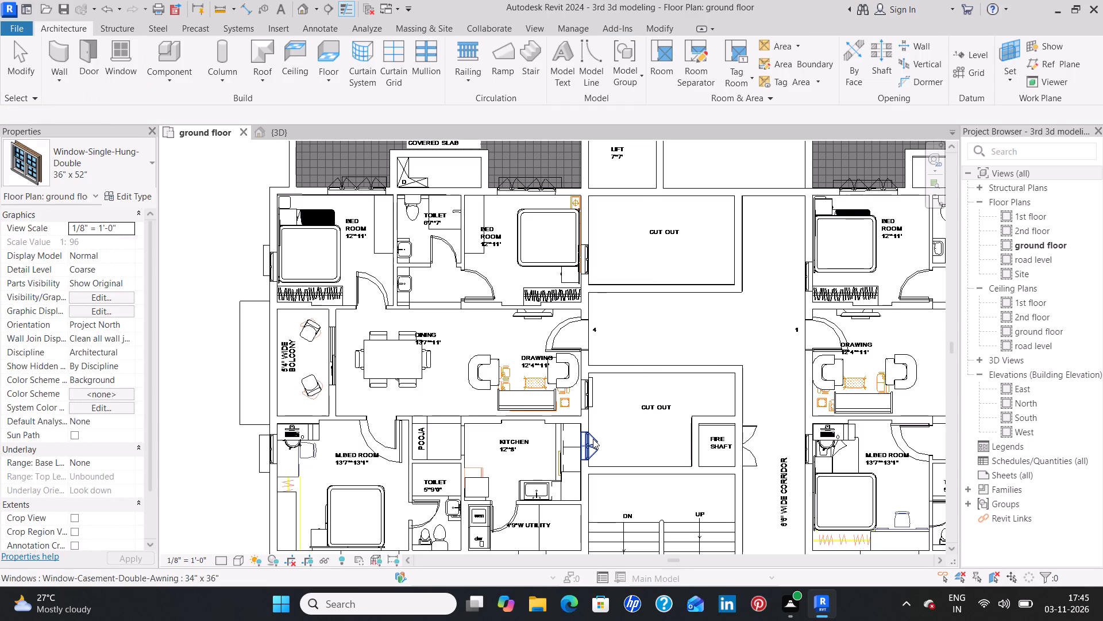
Place a 34" x 36" double-awning window in unit 5's utility wall facing the service slab, about 4'7" from the lift-side wall.
click(593, 439)
text(cs)
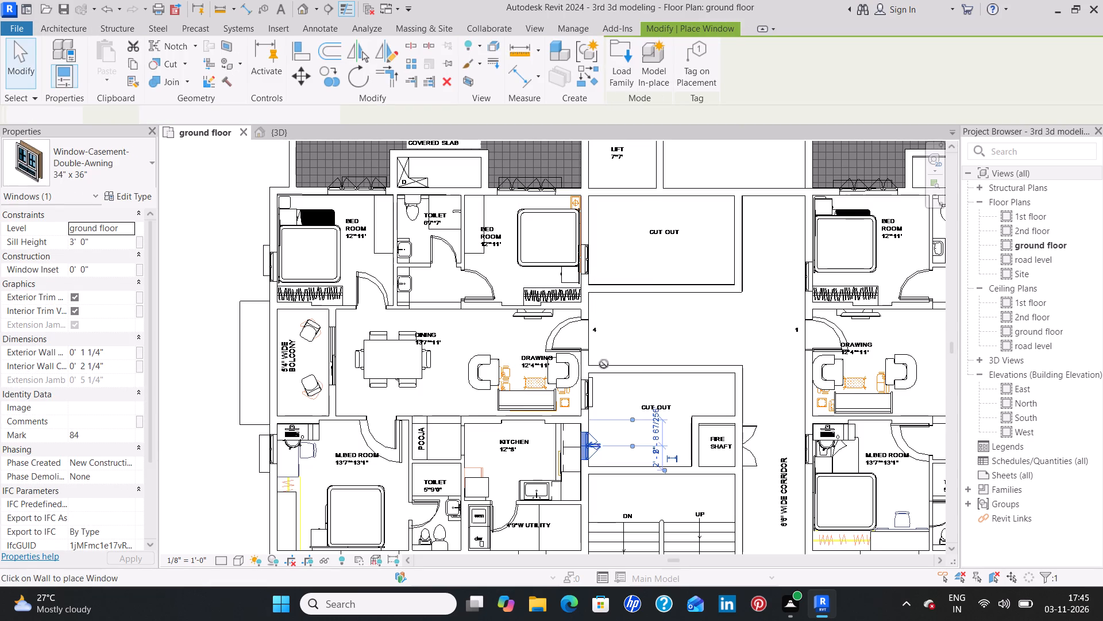
middle_drag(620, 237, 655, 503)
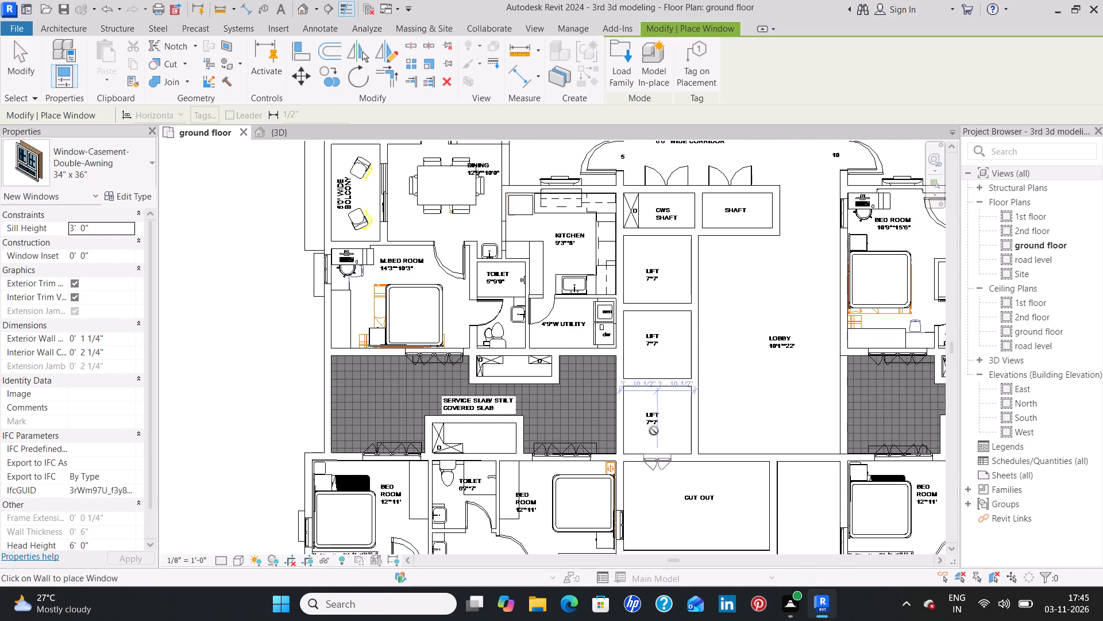
middle_drag(637, 343, 641, 375)
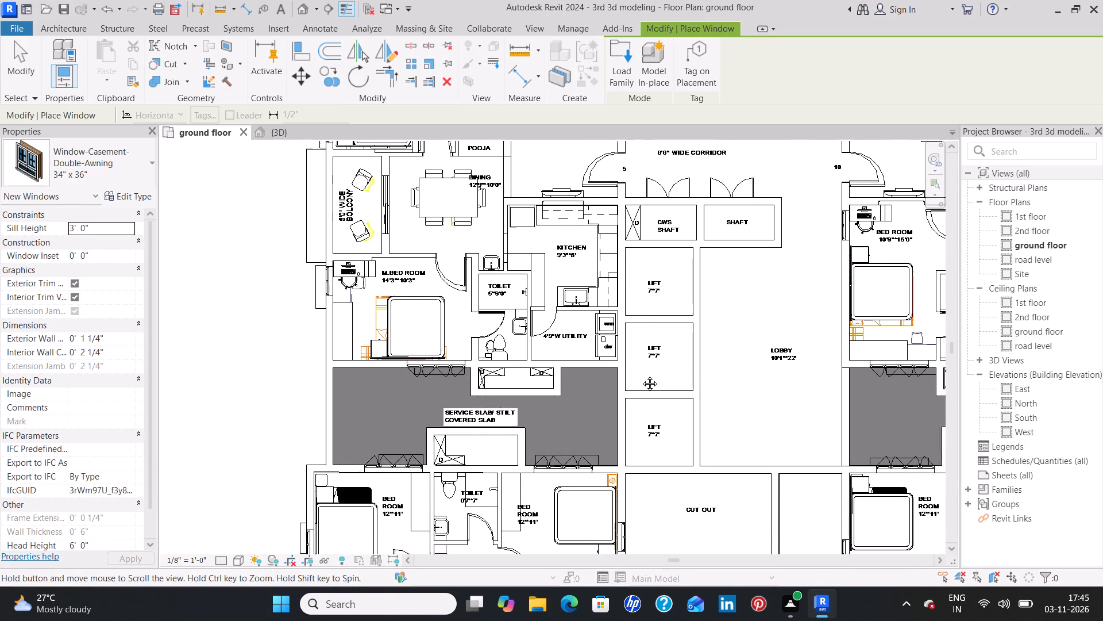
middle_drag(641, 375, 643, 392)
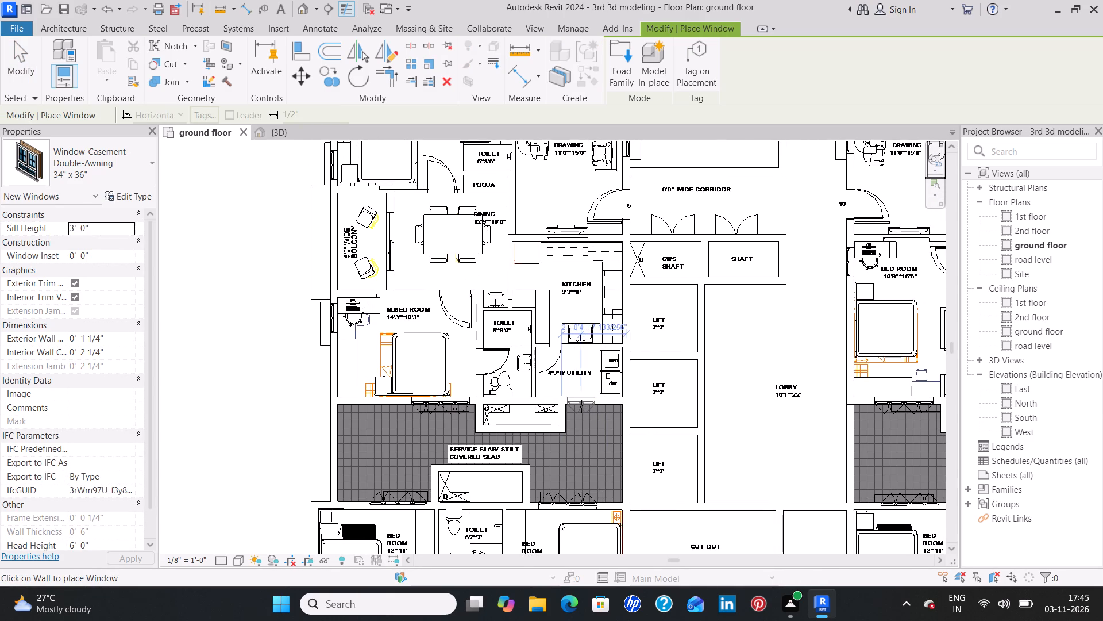
click(581, 407)
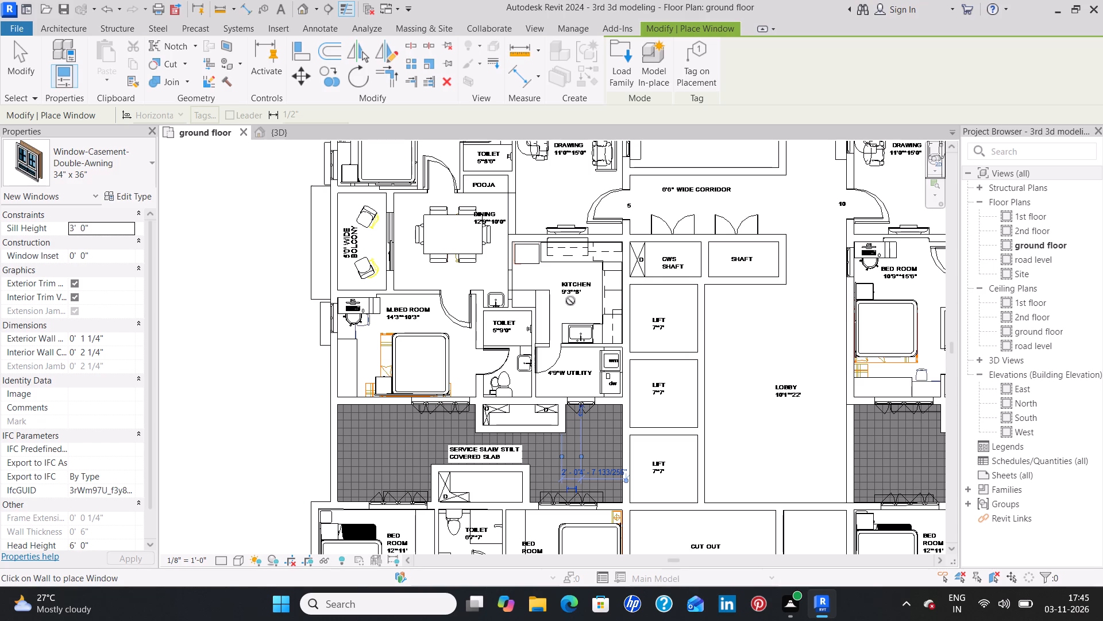
Place a 34" x 36" double-awning window in the wall between unit 5's kitchen and utility, behind the sink.
middle_drag(570, 301, 584, 371)
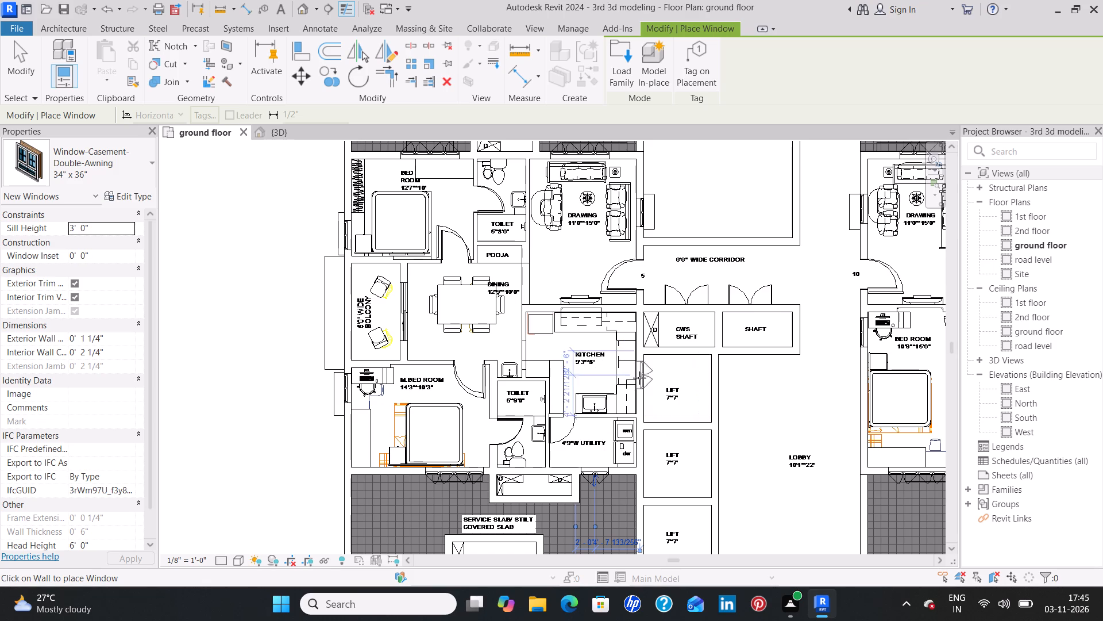
scroll(636, 379, up, 7)
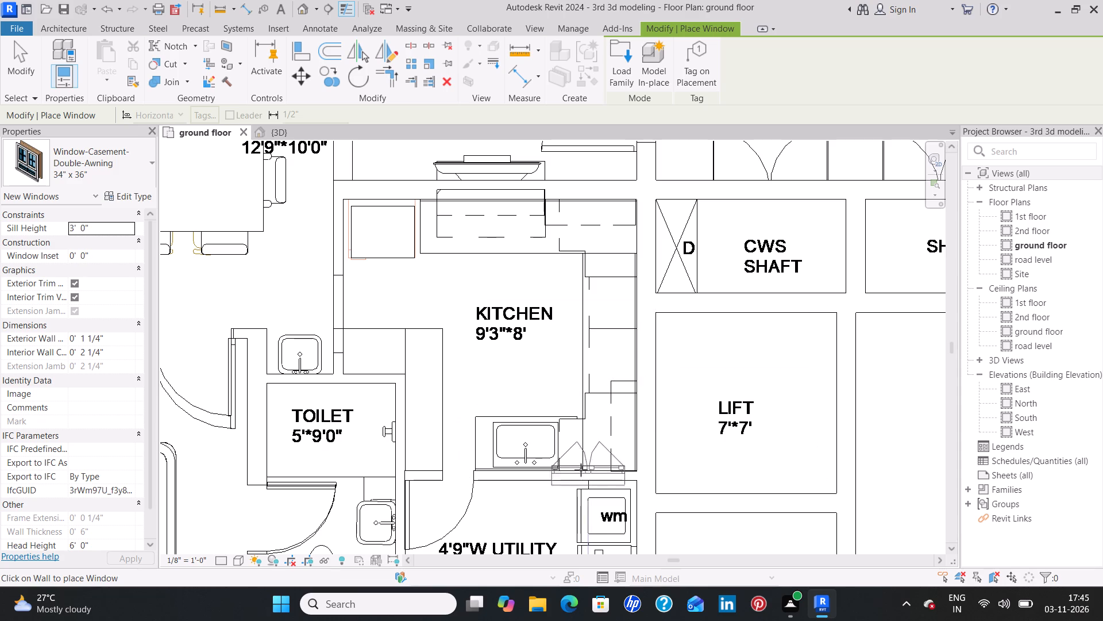
click(537, 482)
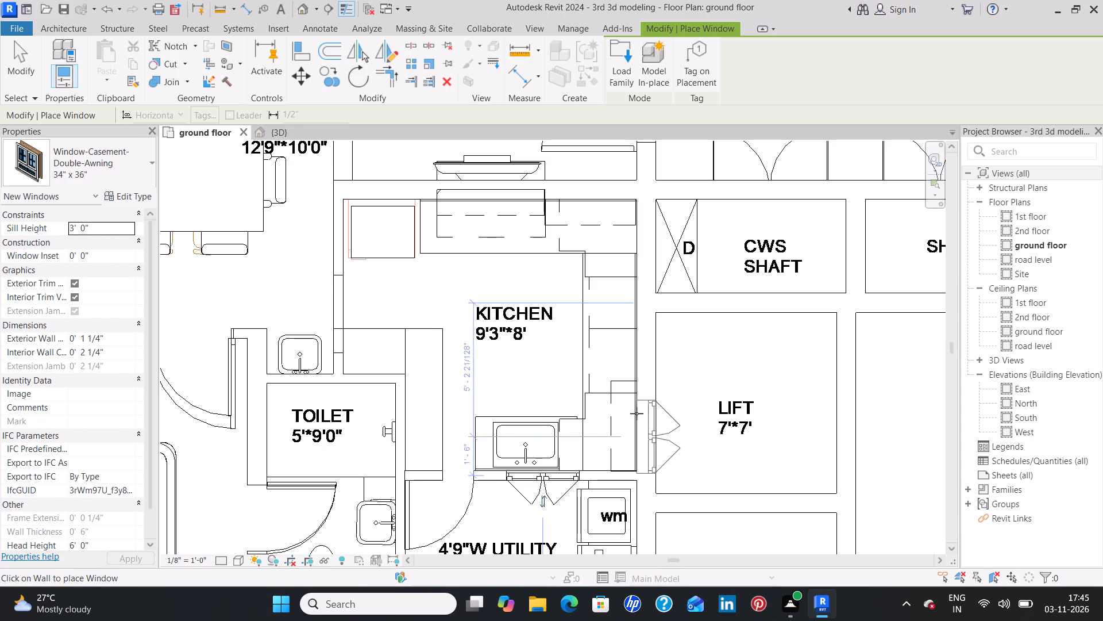
Place 34" x 36" double-awning windows in unit 6's utility wall facing the service slab and centred in its kitchen wall facing the cut-out.
middle_drag(542, 297, 546, 434)
scroll(547, 419, down, 3)
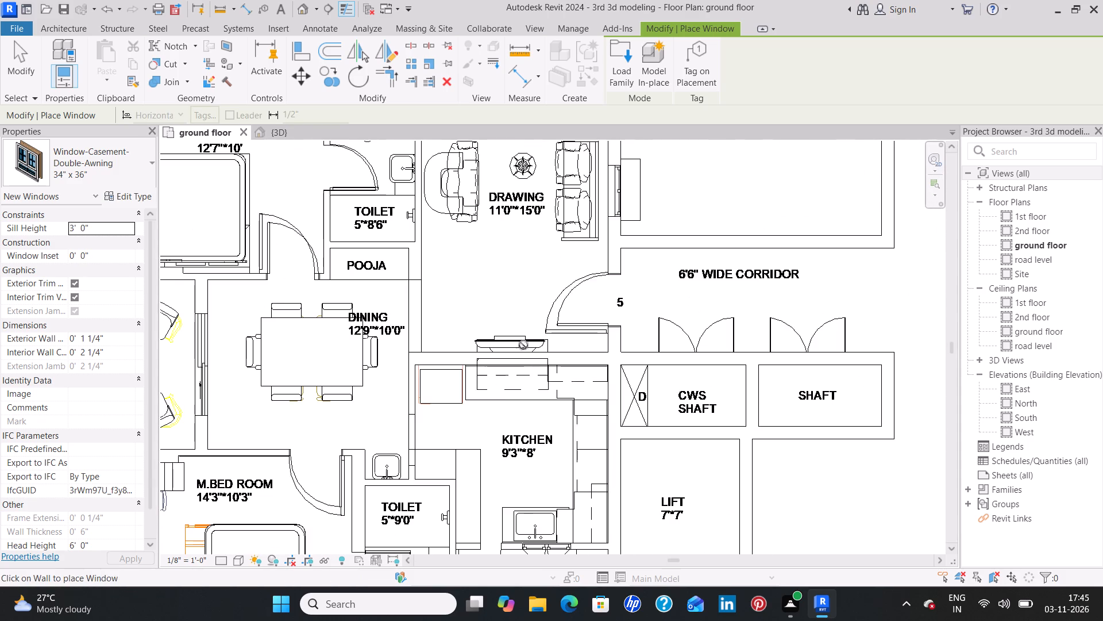
scroll(520, 286, down, 2)
middle_drag(522, 278, 536, 472)
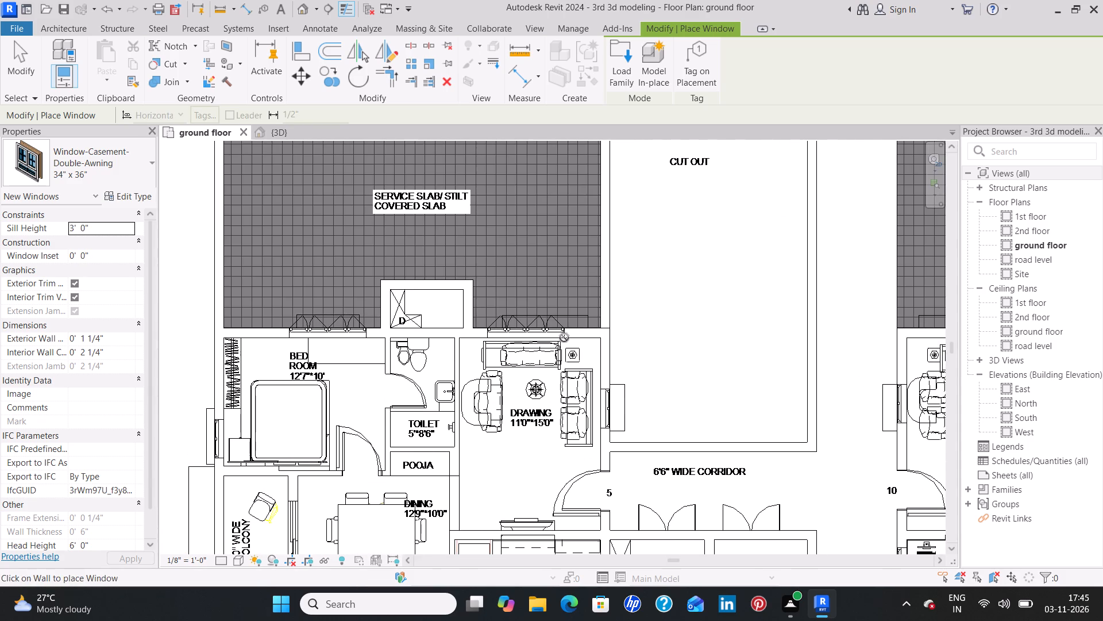
middle_drag(546, 288, 546, 462)
scroll(531, 435, down, 2)
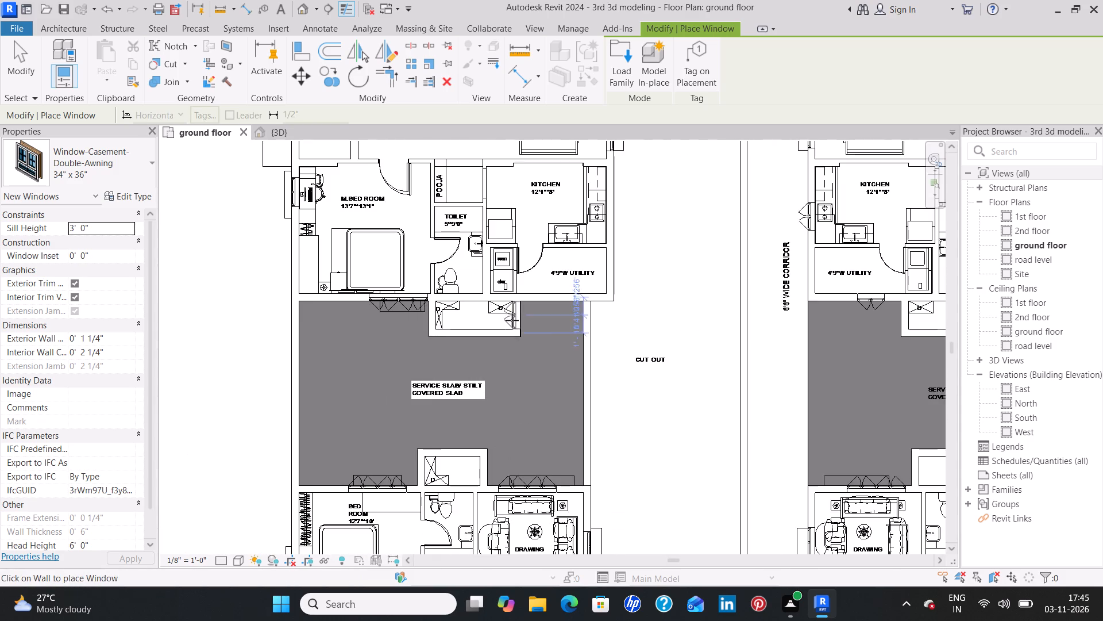
middle_drag(512, 320, 493, 450)
scroll(501, 412, down, 1)
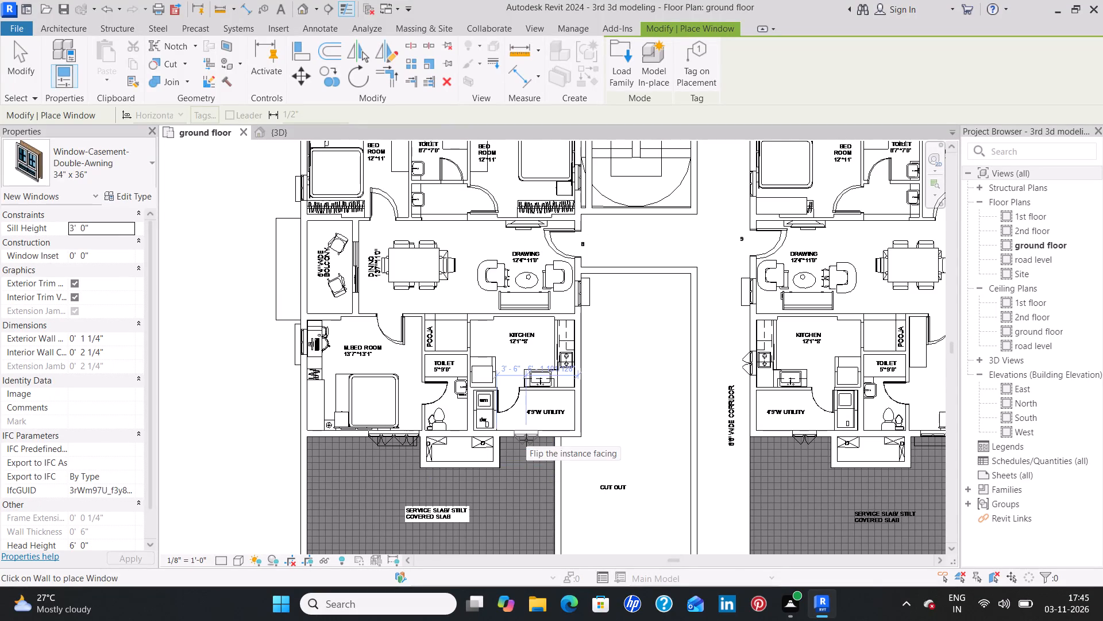
click(526, 440)
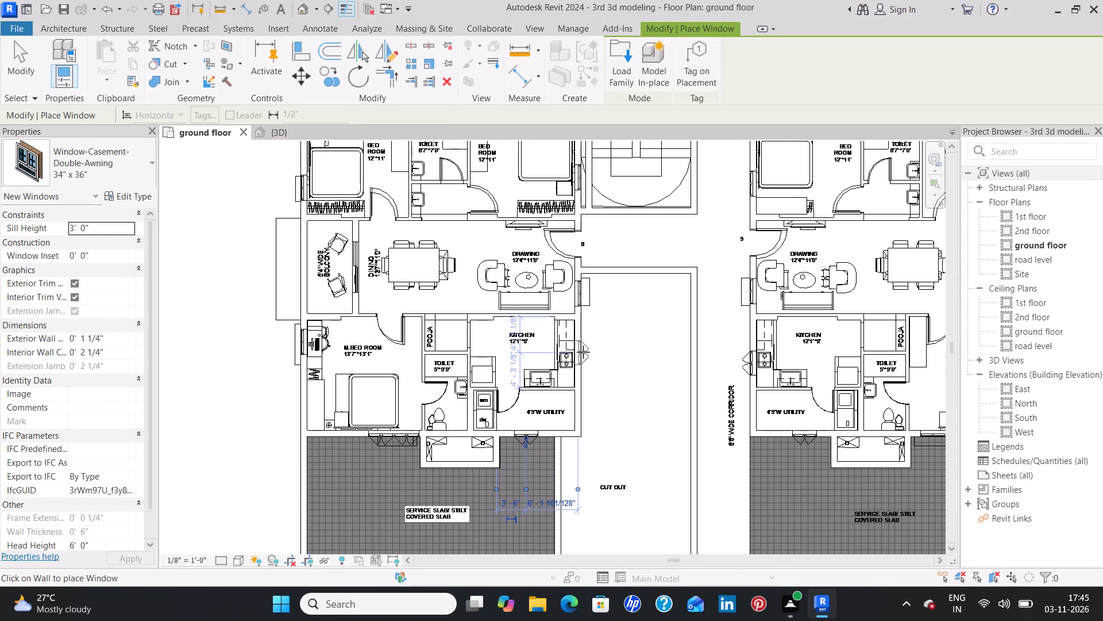
click(583, 352)
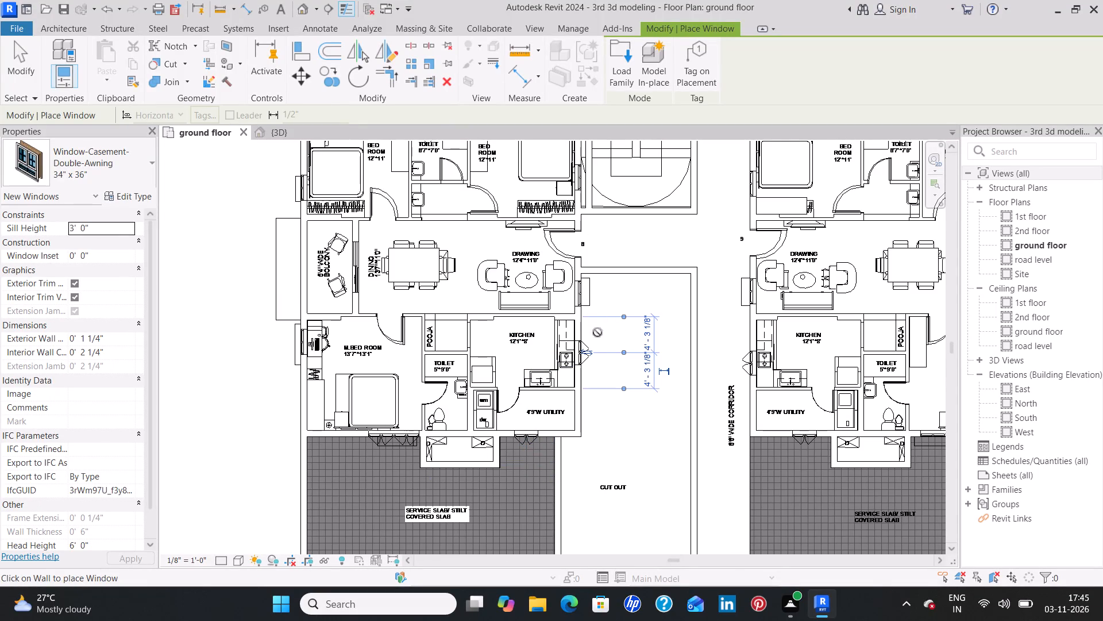
key(Escape)
key(Escape)
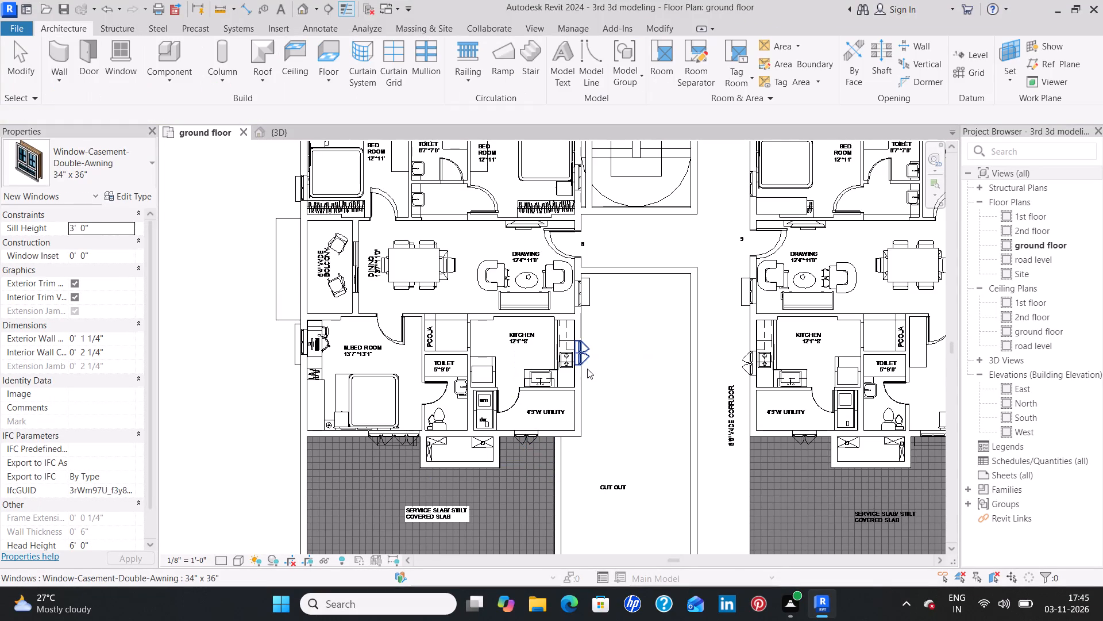
Nudge unit 6's kitchen window towards the utility, to about 3'0" from the utility wall.
click(576, 363)
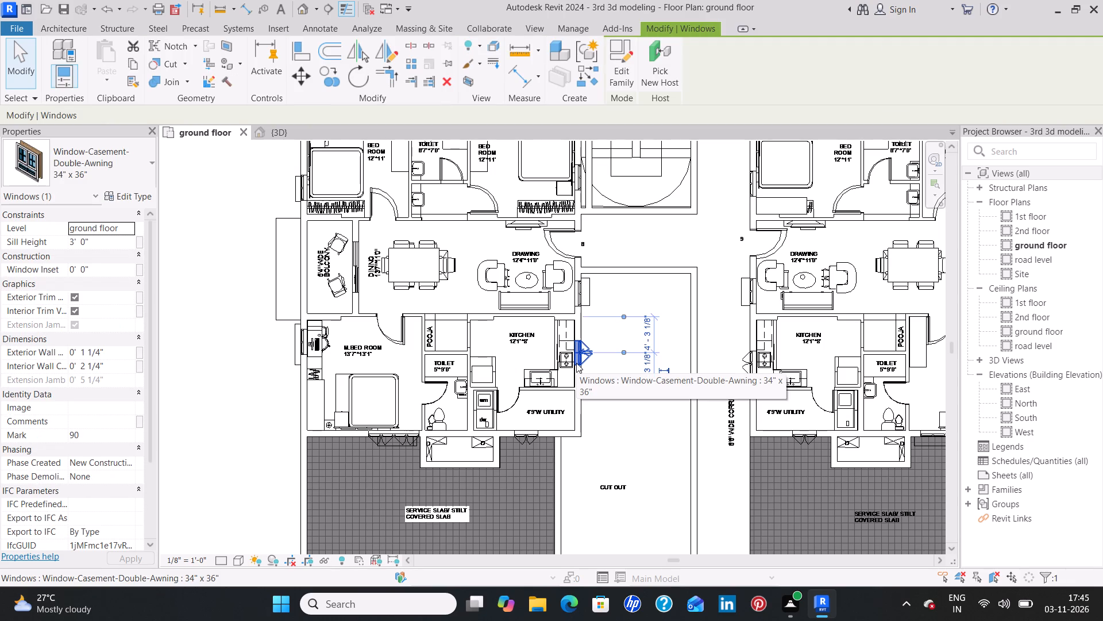
key(Down)
key(Down)
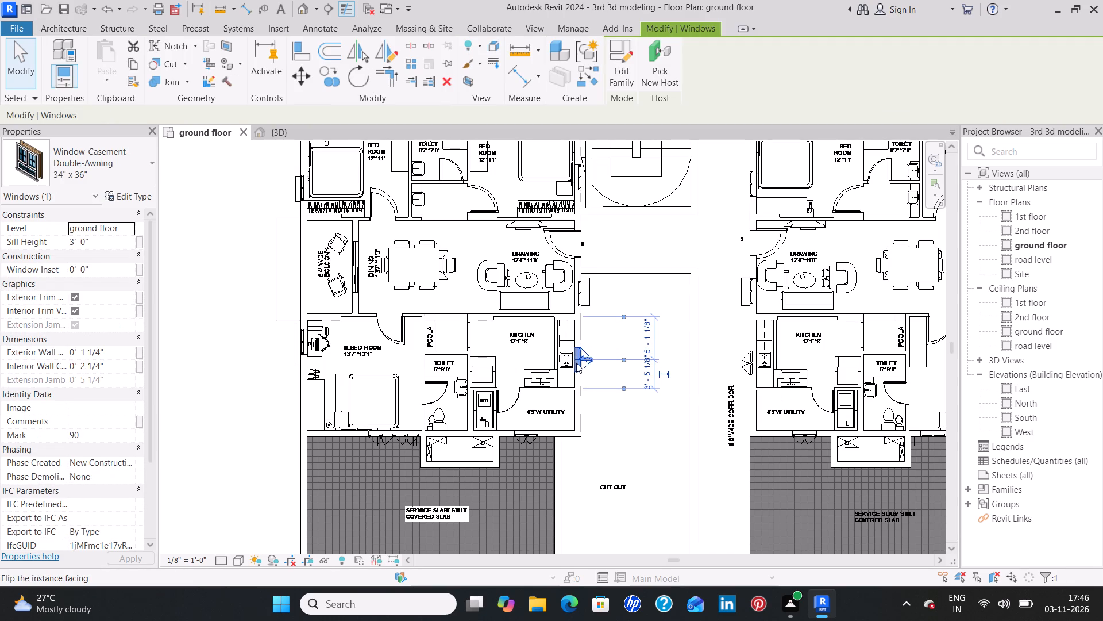
key(Down)
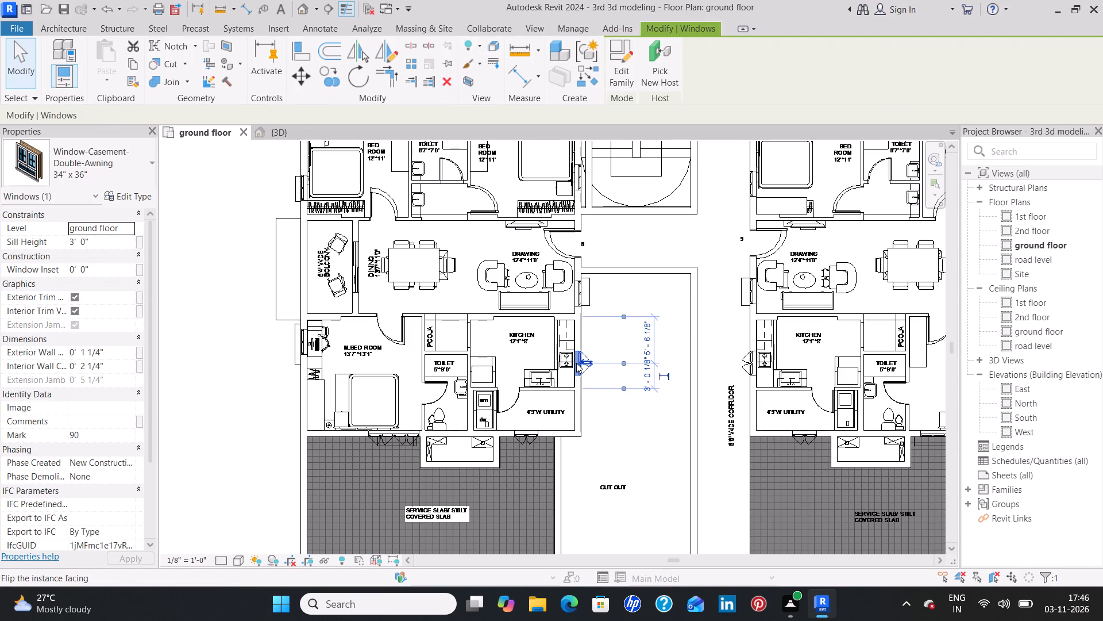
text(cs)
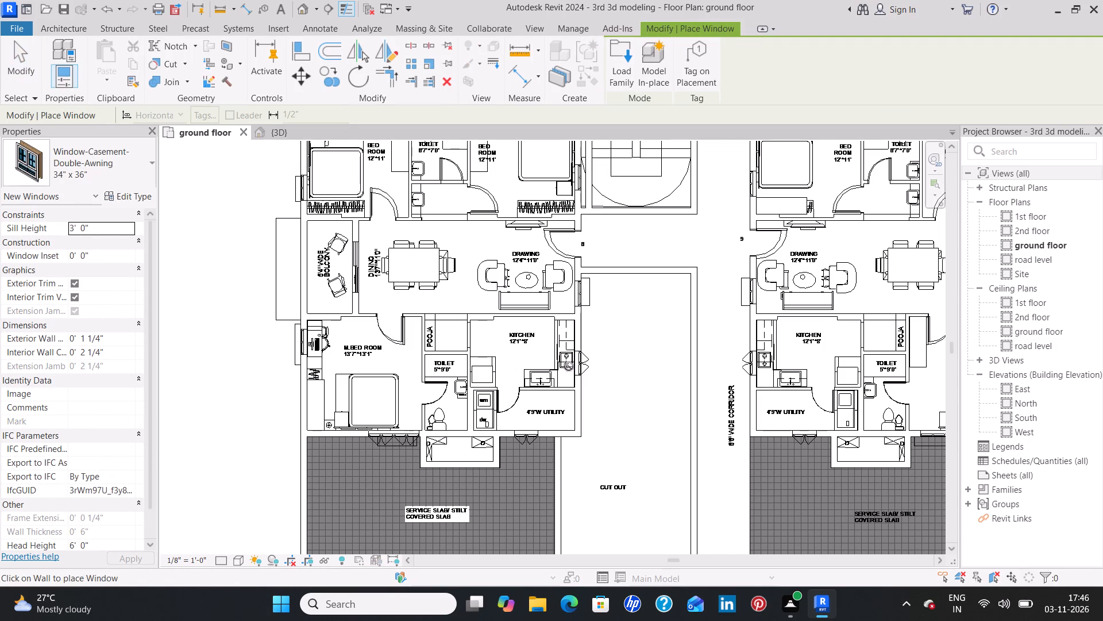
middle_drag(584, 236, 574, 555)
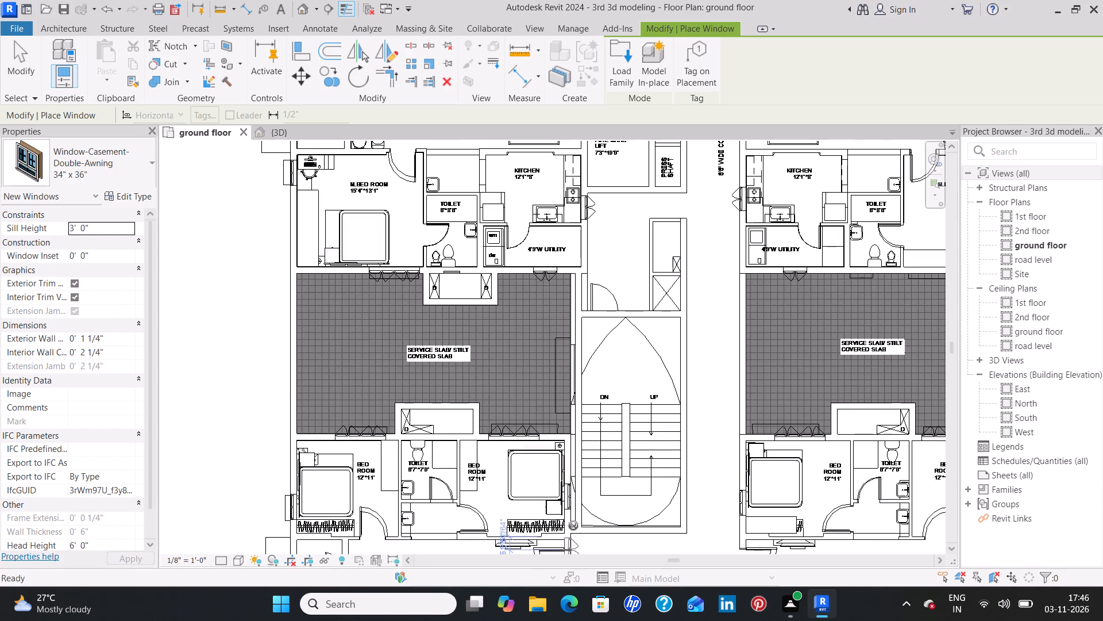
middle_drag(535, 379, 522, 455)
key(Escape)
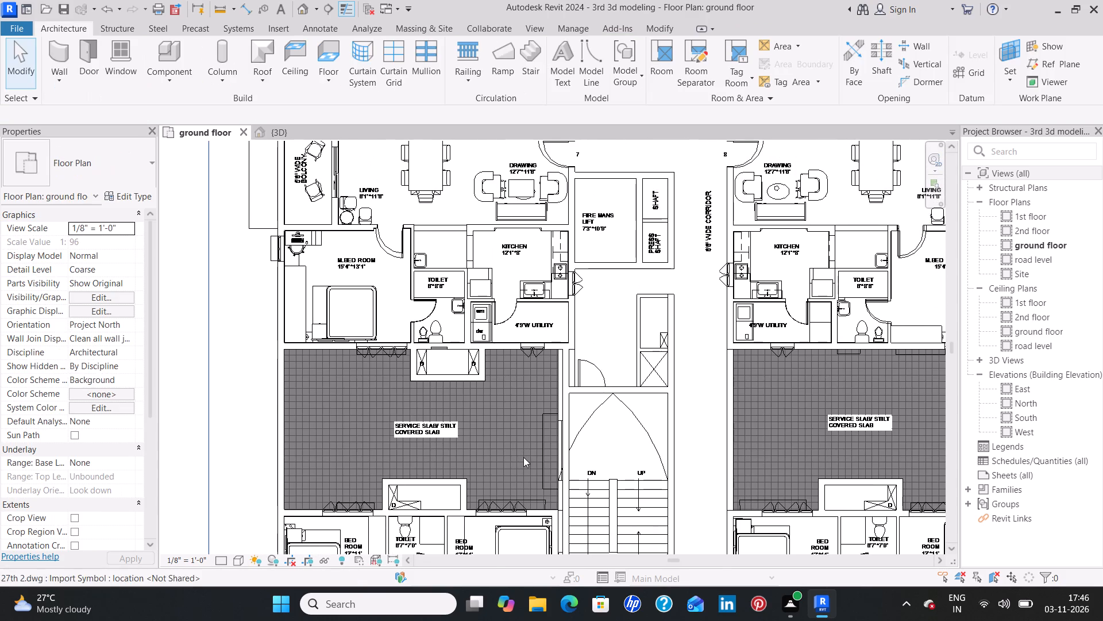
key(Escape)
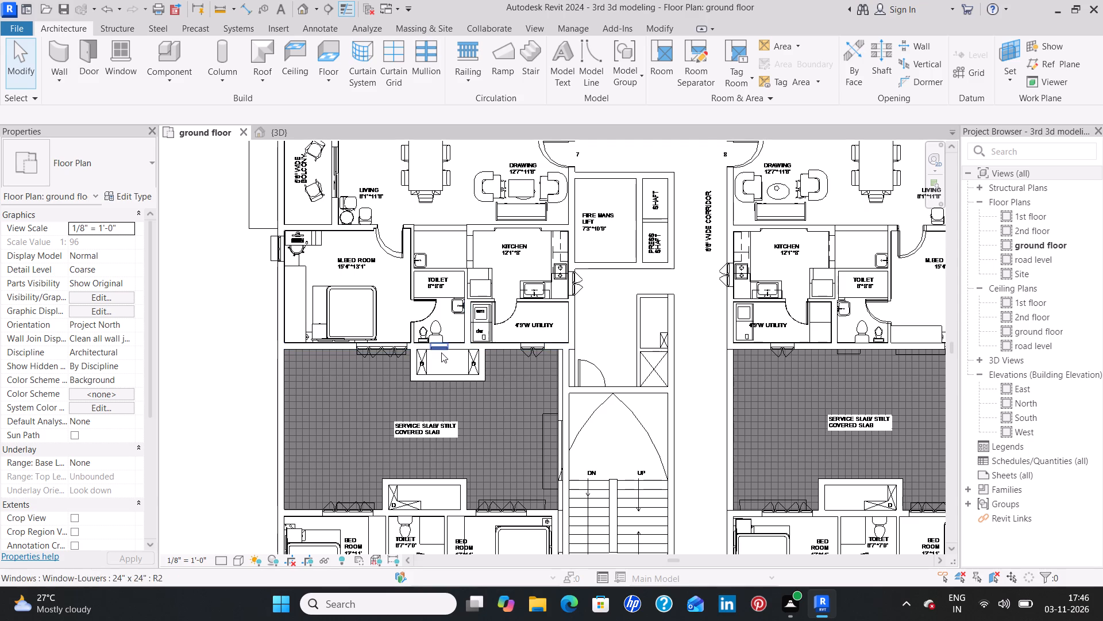
Place matching 24" x 24" louvered windows in the outer walls of the two adjoining 5' x 8' toilets facing the duct shaft.
scroll(441, 352, up, 5)
click(432, 339)
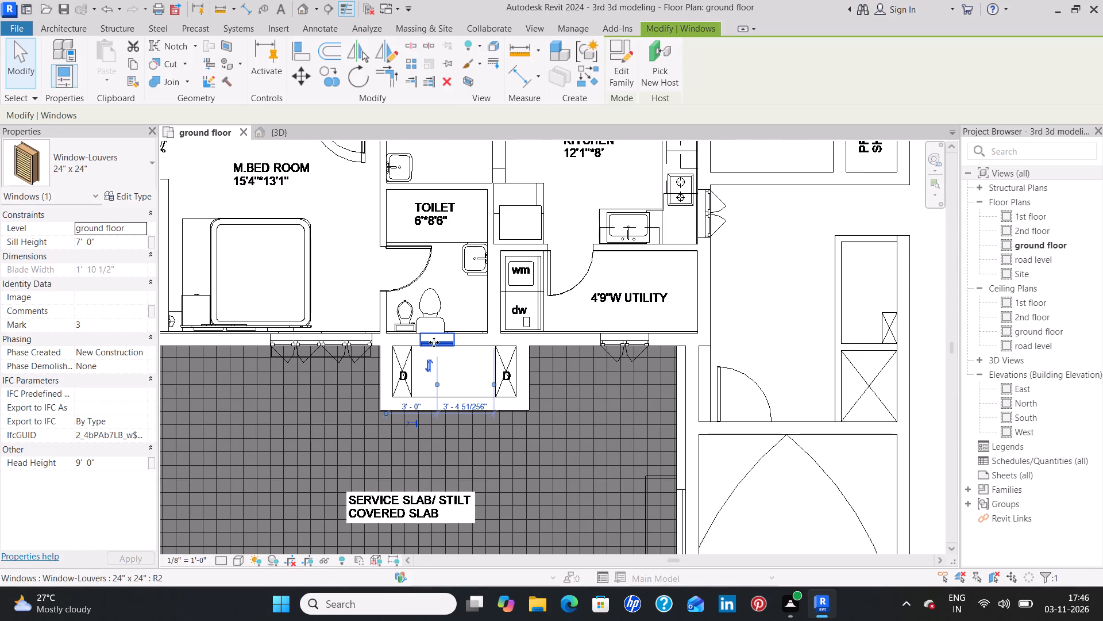
key(c)
key(s)
middle_drag(785, 276, 785, 278)
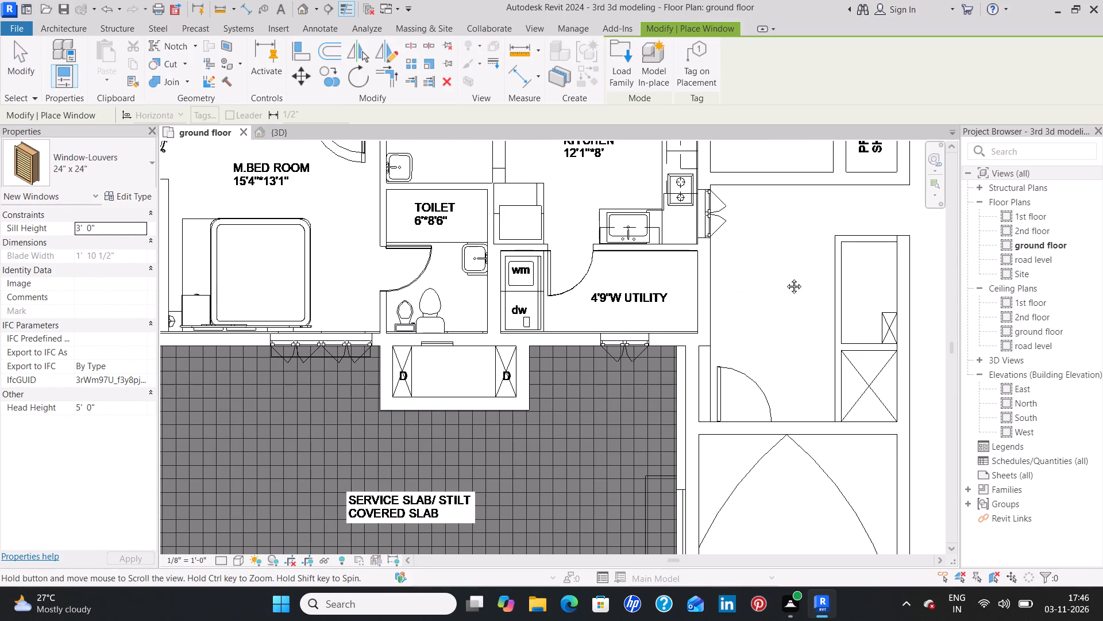
middle_drag(785, 278, 557, 456)
scroll(547, 457, down, 7)
middle_drag(643, 323, 457, 431)
scroll(545, 341, up, 9)
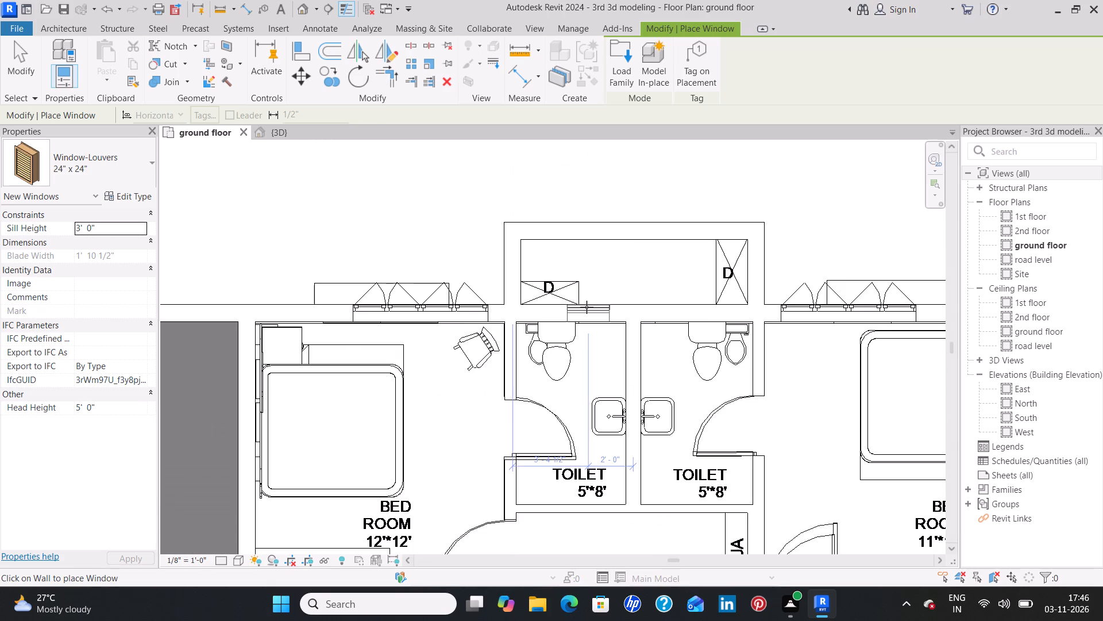
click(587, 307)
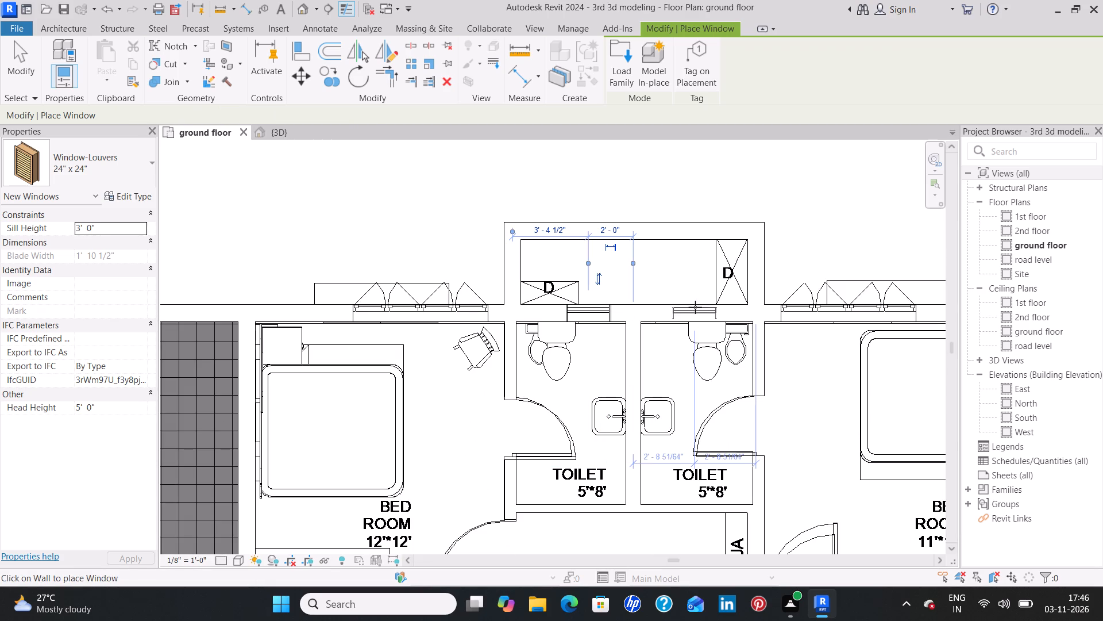
click(688, 309)
key(Escape)
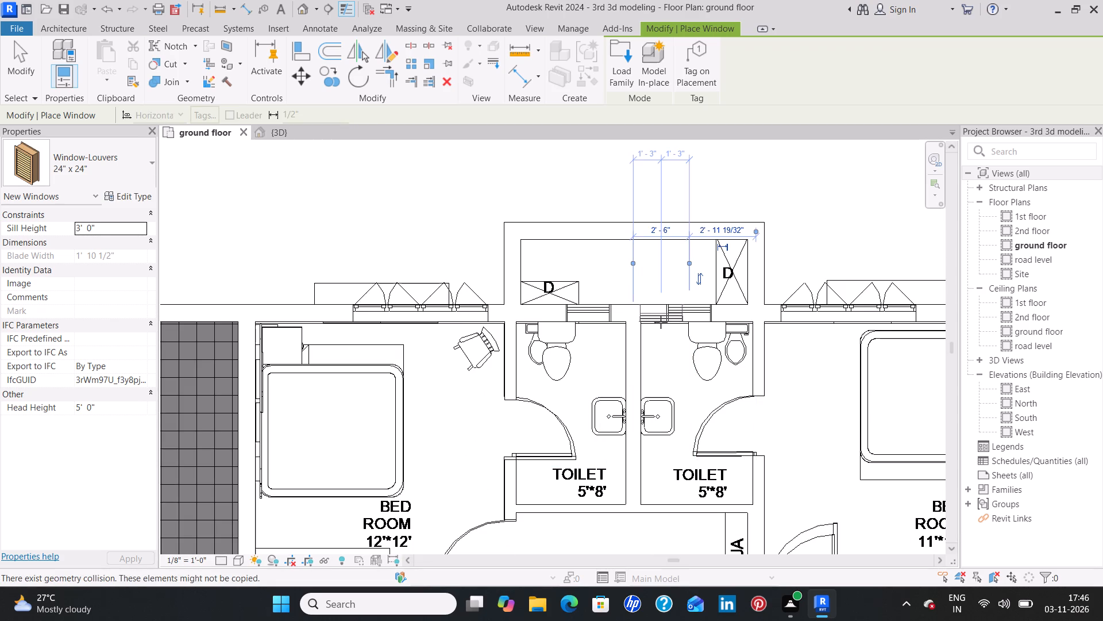
Nudge the louvered window of unit 8's 5' x 8' toilet beside the 12' x 12' bedroom to 1'6" from the shared toilet wall.
key(Escape)
click(606, 310)
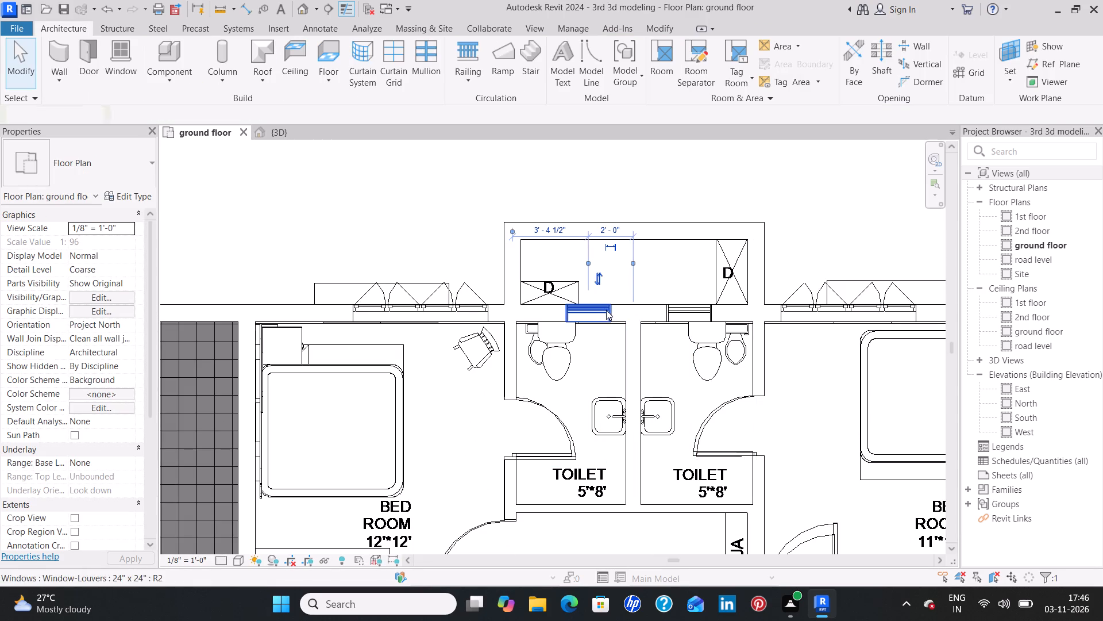
key(Right)
key(Right)
key(Right)
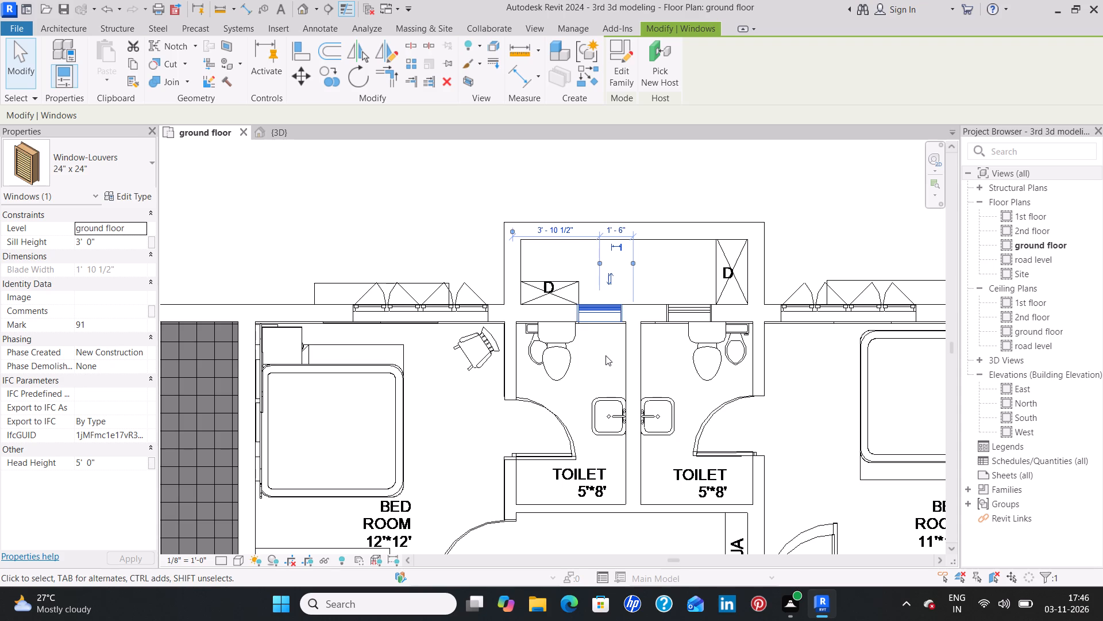
key(Right)
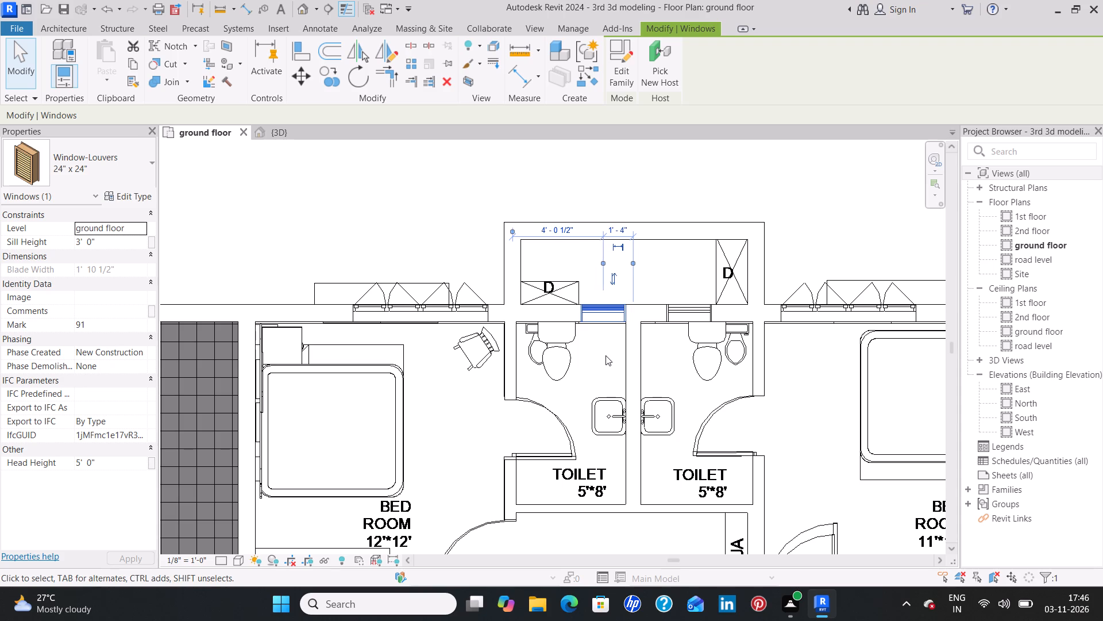
key(Left)
Place a matching 24" x 24" louvered window centred in the service slab wall of unit 8's 6' x 8'6" toilet.
text(cs)
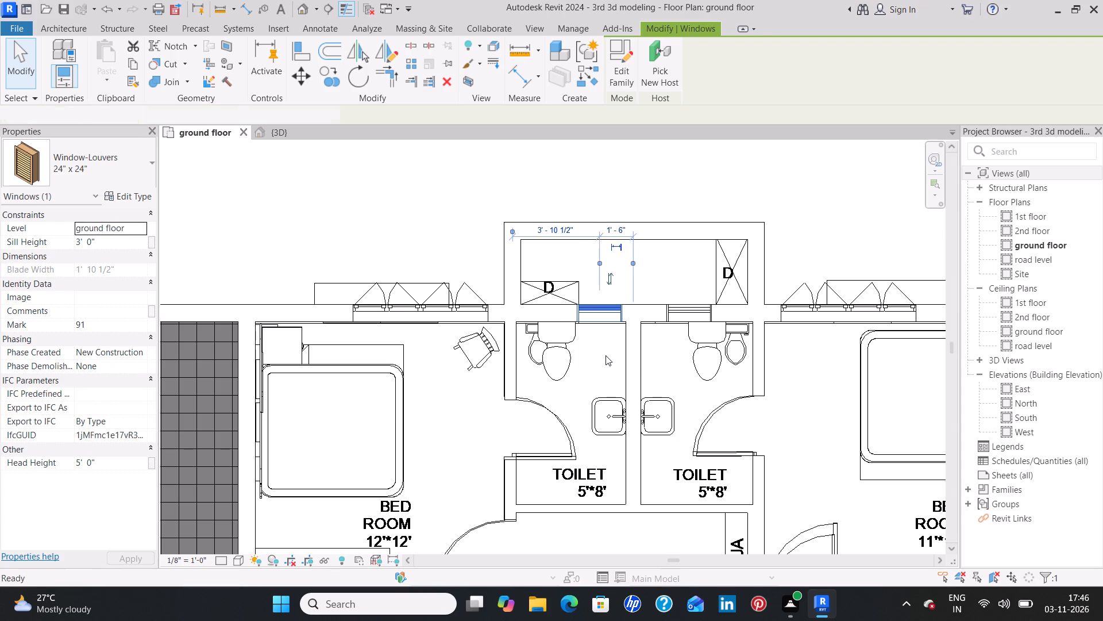
scroll(610, 507, down, 3)
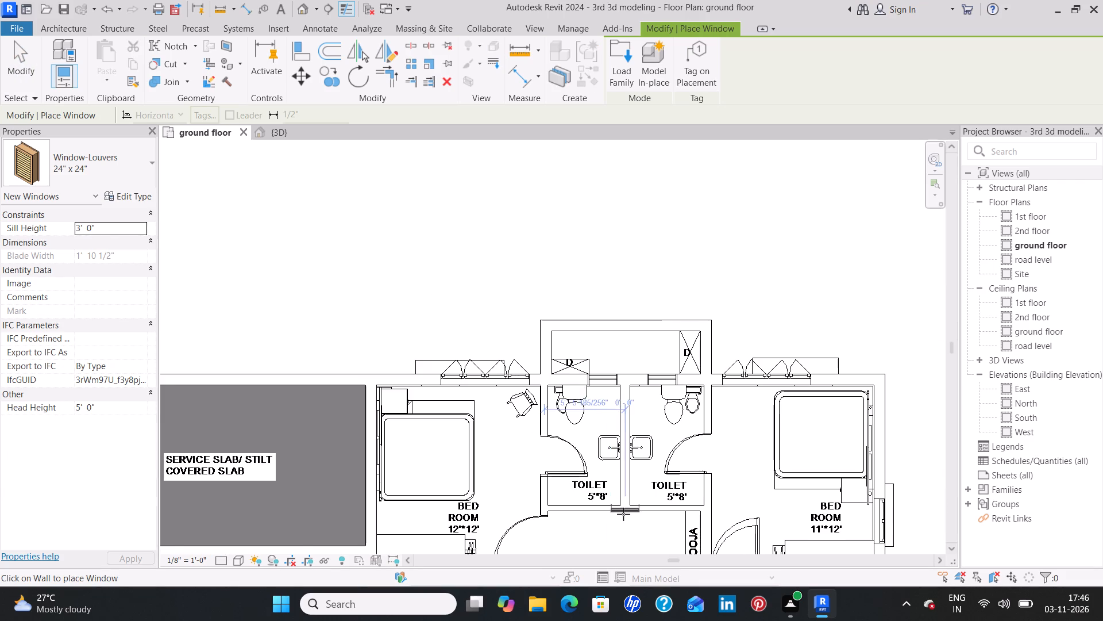
middle_drag(623, 514, 600, 238)
middle_drag(598, 509, 601, 435)
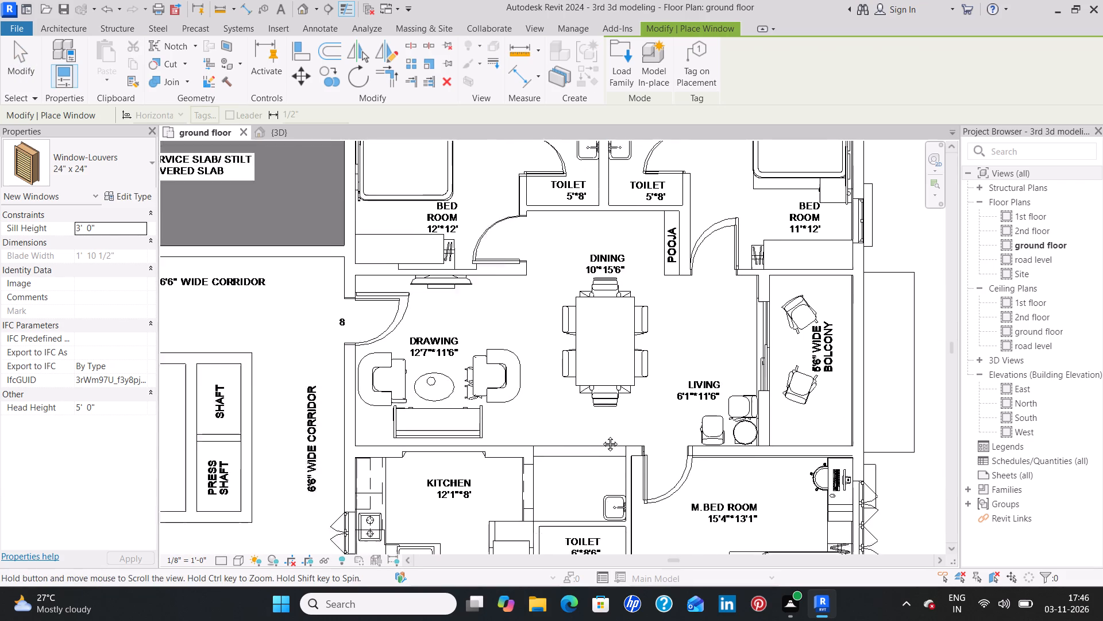
middle_drag(601, 435, 611, 246)
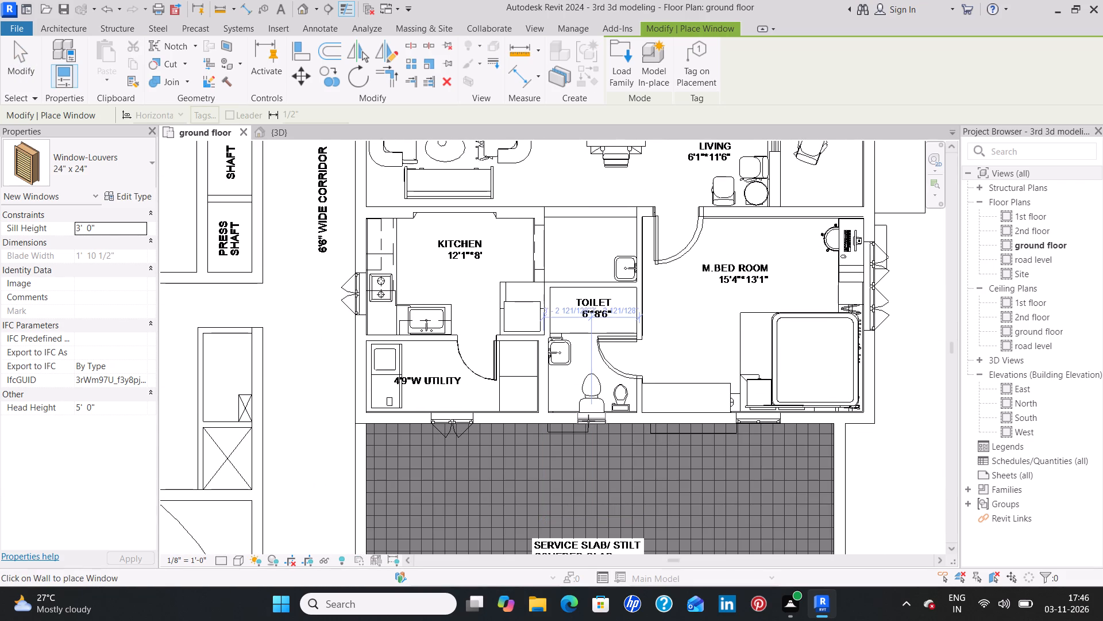
click(588, 421)
Place 24" x 24" louvered windows in the duct-shaft walls of unit 9's 6'7" x 7'0" and 5' x 9'0" toilets.
middle_drag(549, 487, 553, 217)
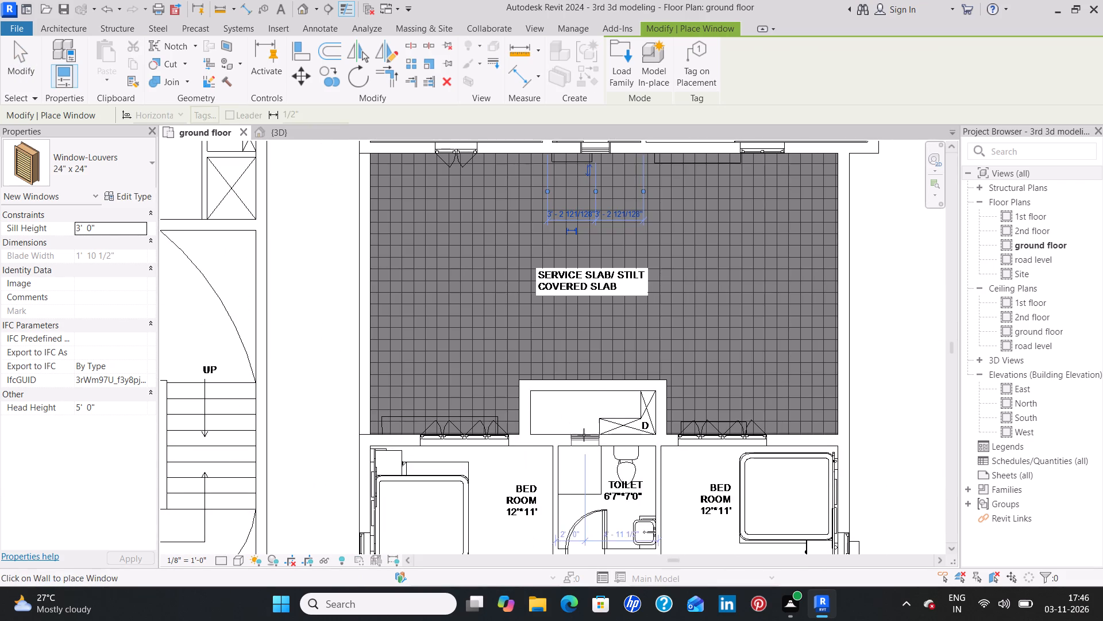
middle_drag(585, 435, 584, 338)
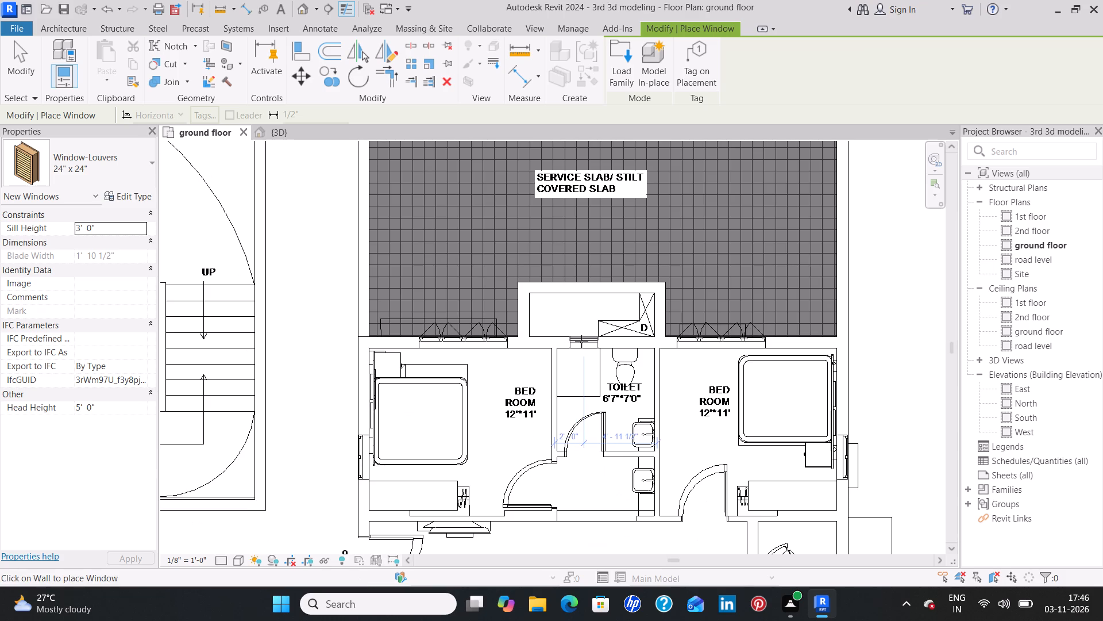
click(581, 342)
middle_drag(607, 413, 608, 250)
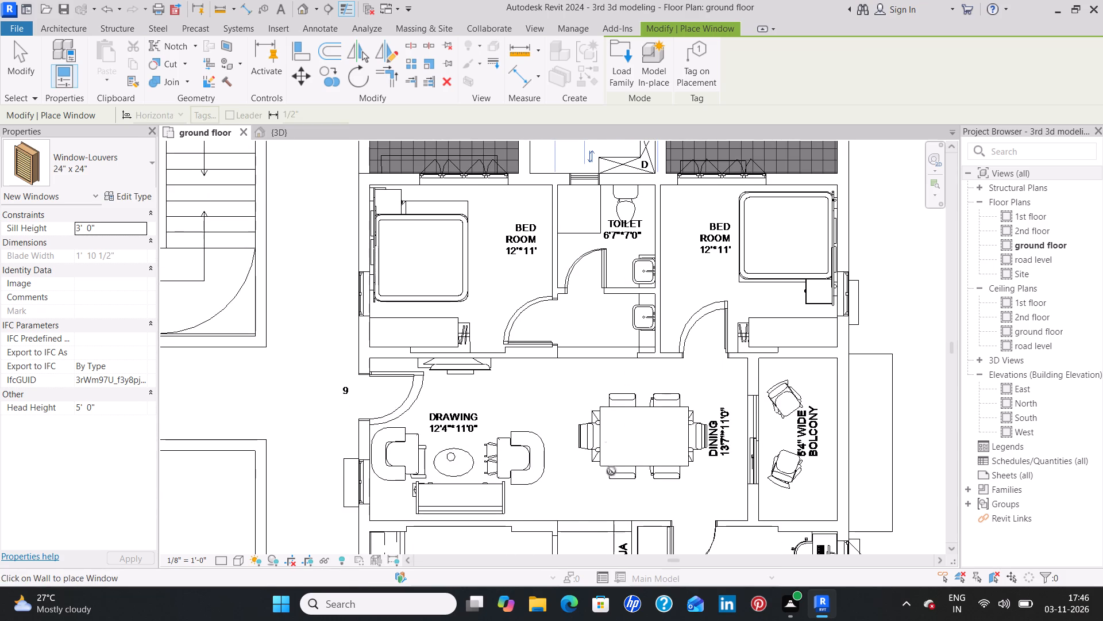
middle_drag(613, 480, 614, 248)
middle_drag(608, 440, 605, 341)
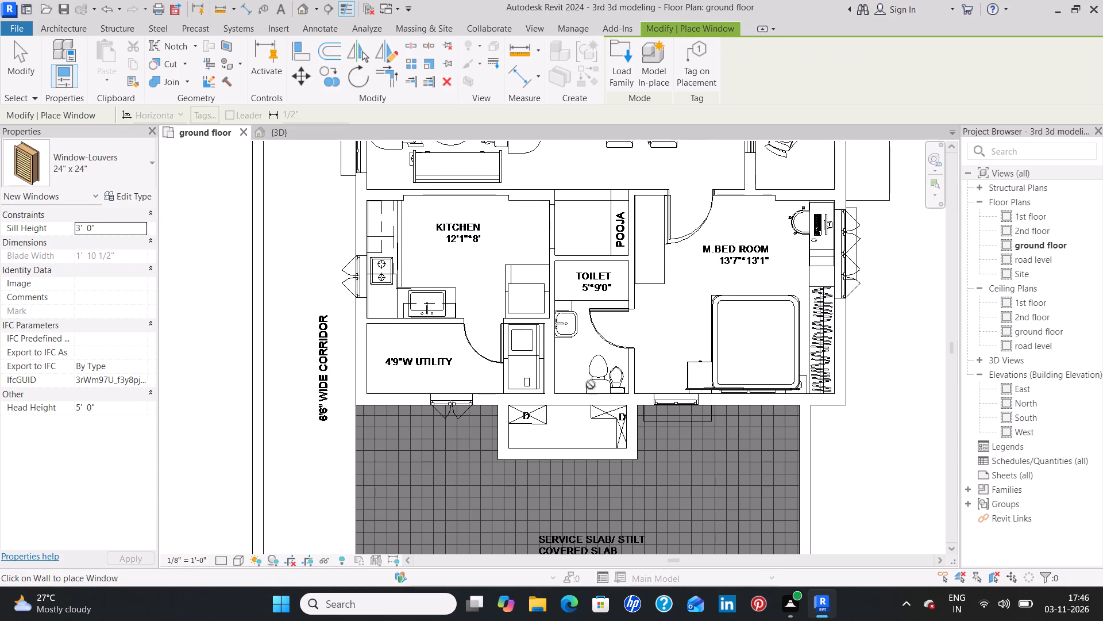
click(574, 405)
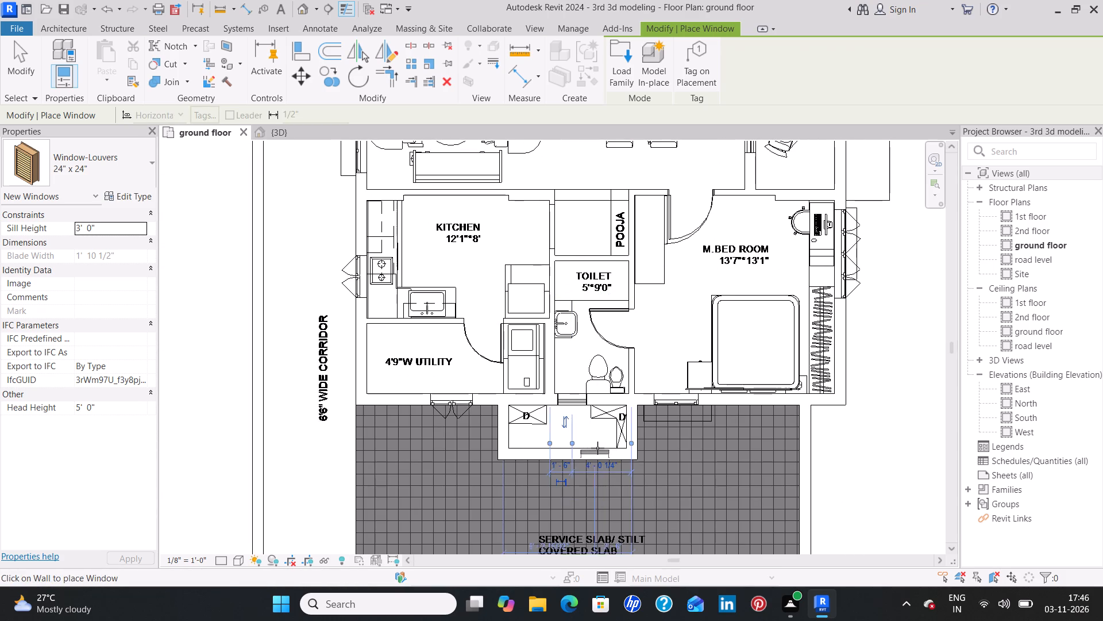
Place 24" x 24" louvered windows in the duct-shaft walls of unit 10's 5' x 8'6" and 5' x 9'0" toilets.
middle_drag(597, 448, 601, 227)
middle_drag(619, 450, 623, 312)
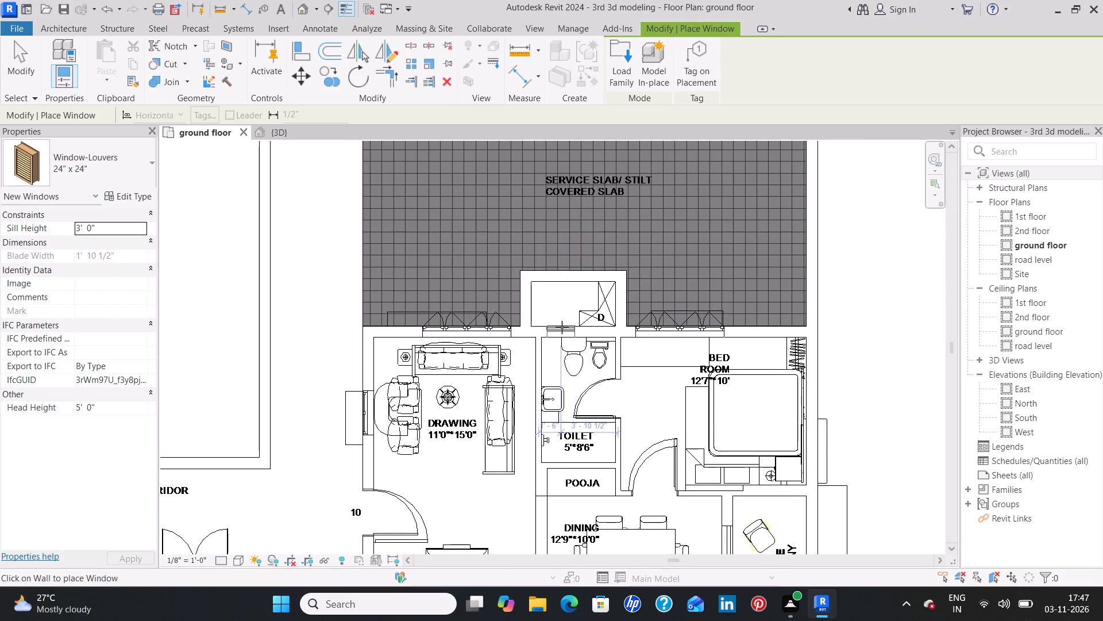
click(562, 327)
middle_drag(625, 420, 612, 212)
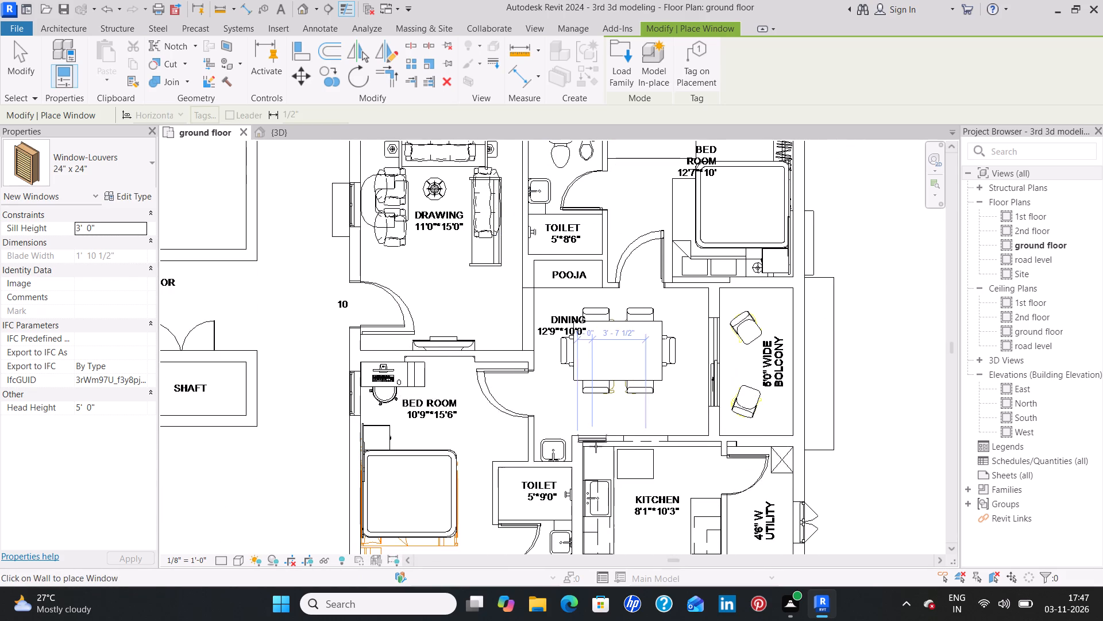
middle_drag(596, 446, 584, 197)
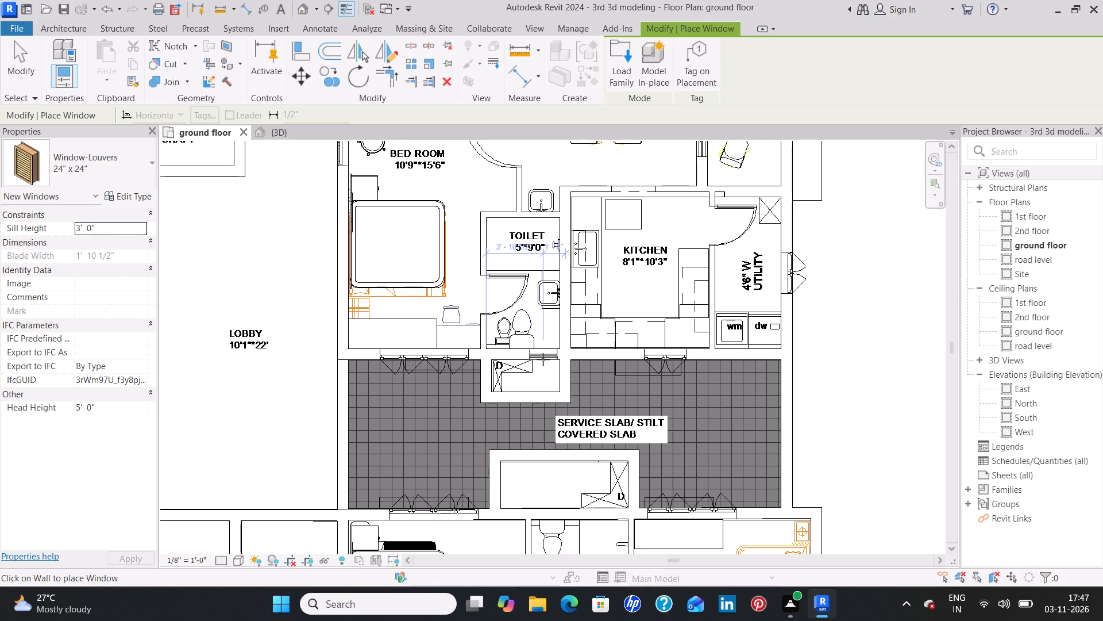
click(543, 359)
Place 24" x 24" louvered windows in the duct-shaft walls of unit 1's 6'7" x 7' and 5' x 9'0" toilets.
middle_drag(583, 436, 593, 224)
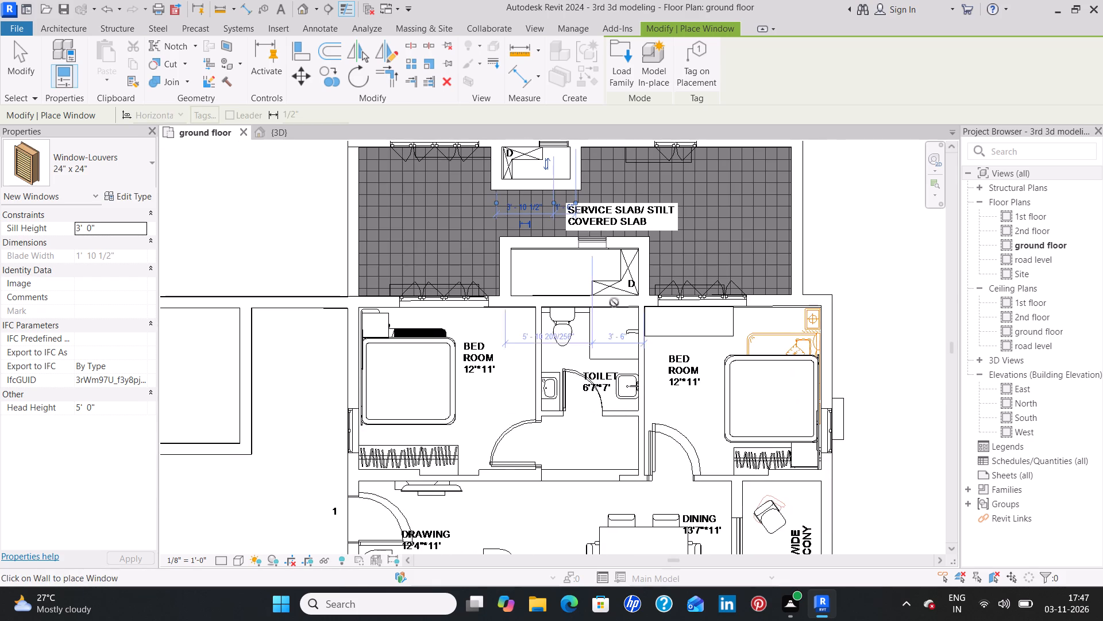
click(567, 293)
middle_drag(661, 438, 642, 259)
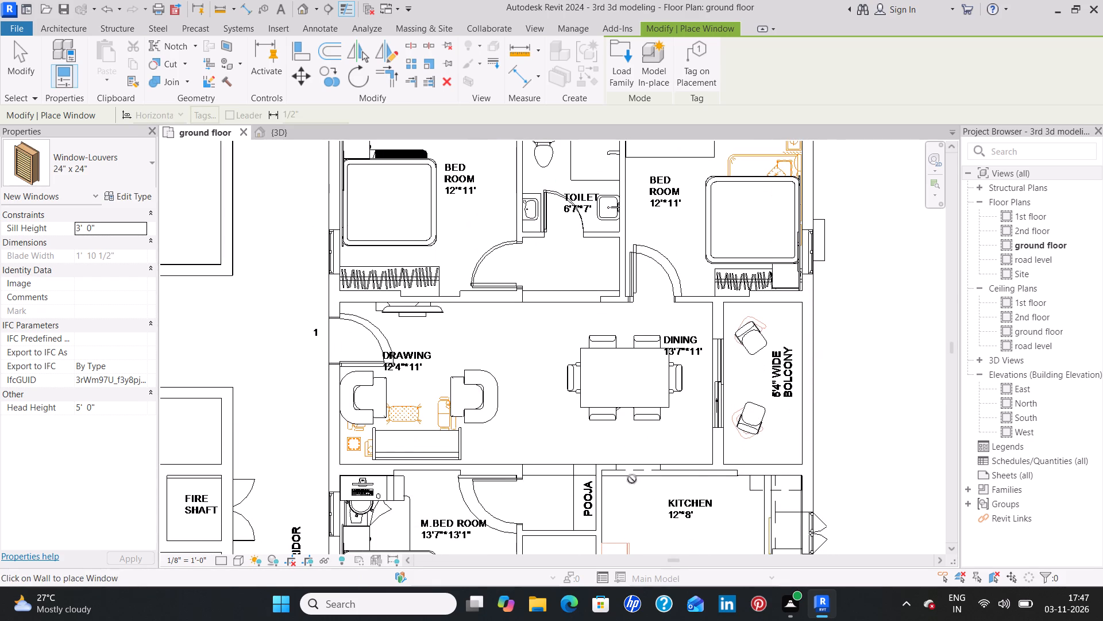
middle_drag(632, 479, 632, 274)
middle_drag(618, 470, 618, 371)
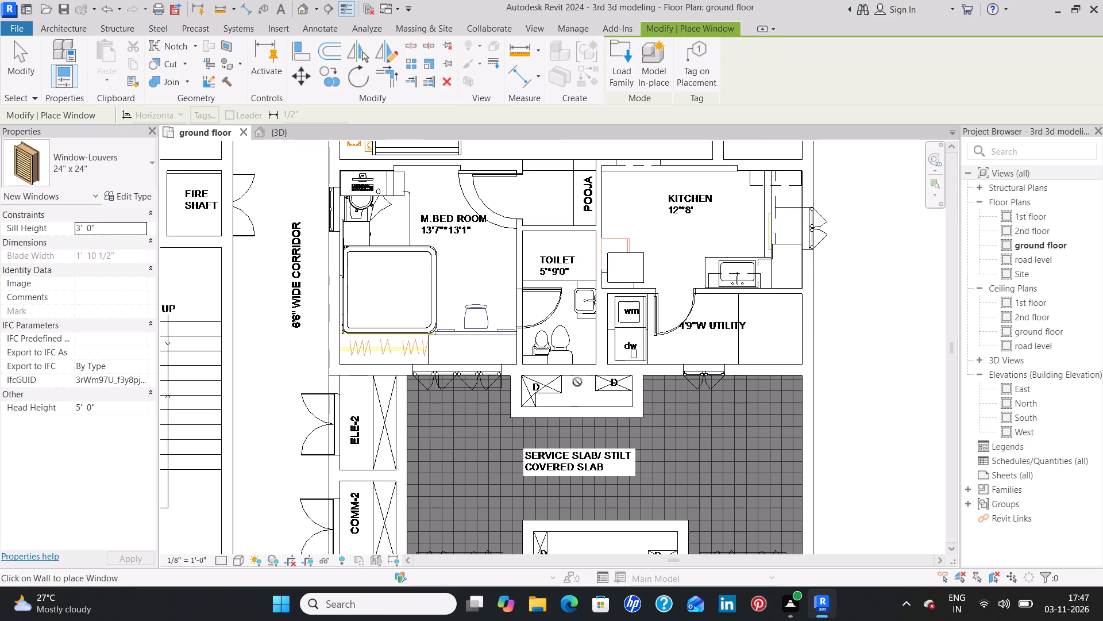
click(577, 379)
Place 24" x 24" louvered windows in unit 2's two adjoining 5' x 8' toilets, each 1'6" from their shared wall, facing the duct shaft.
middle_drag(610, 437, 607, 328)
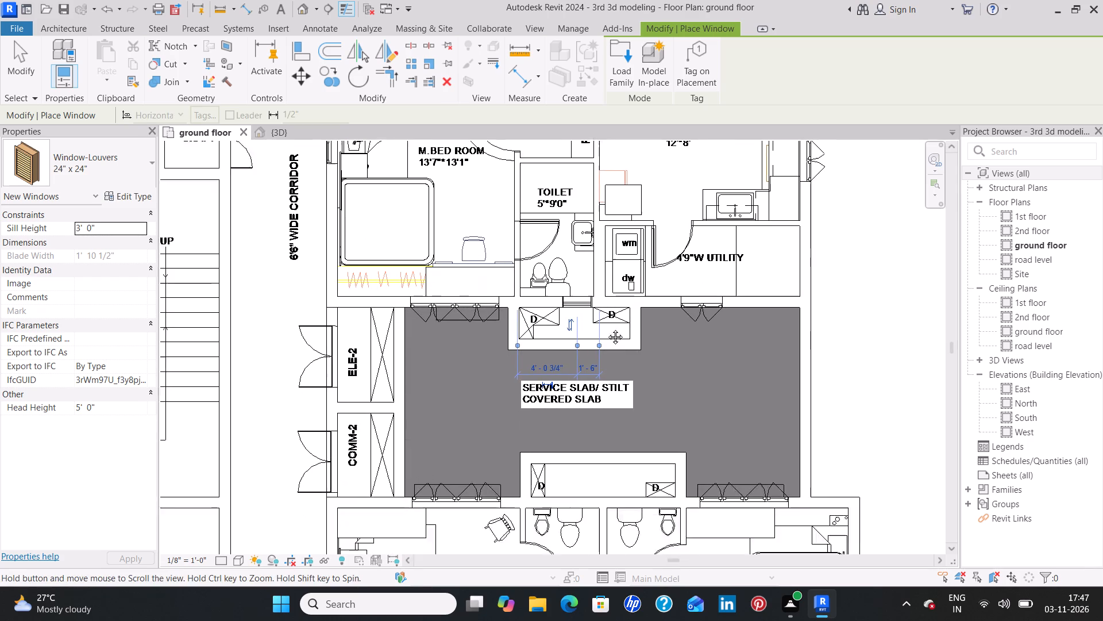
middle_drag(607, 328, 607, 313)
middle_drag(613, 424, 623, 282)
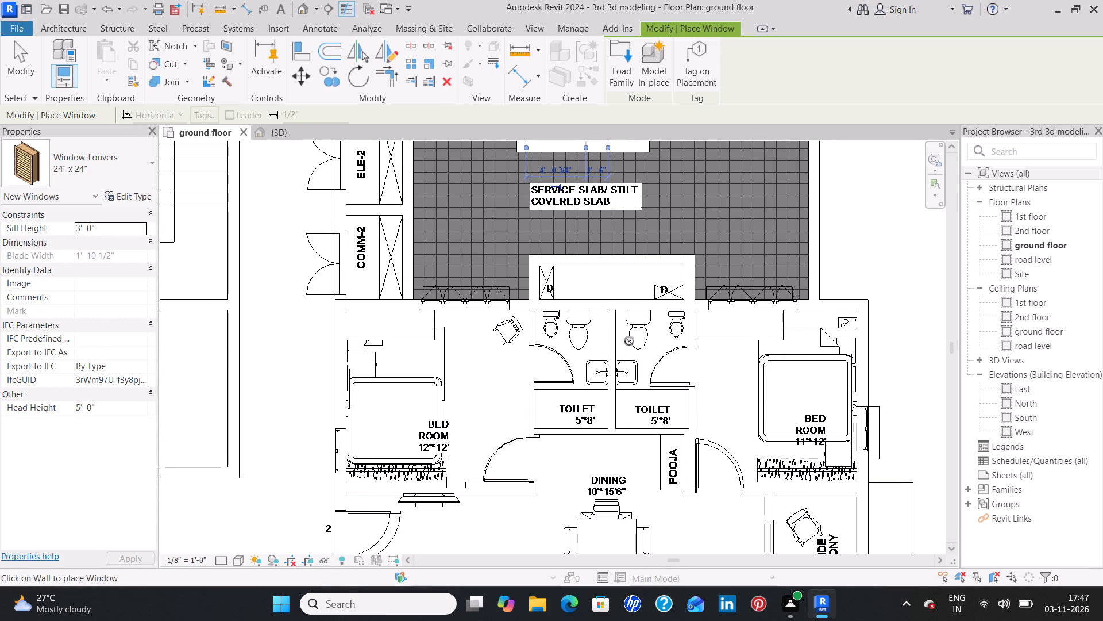
click(632, 298)
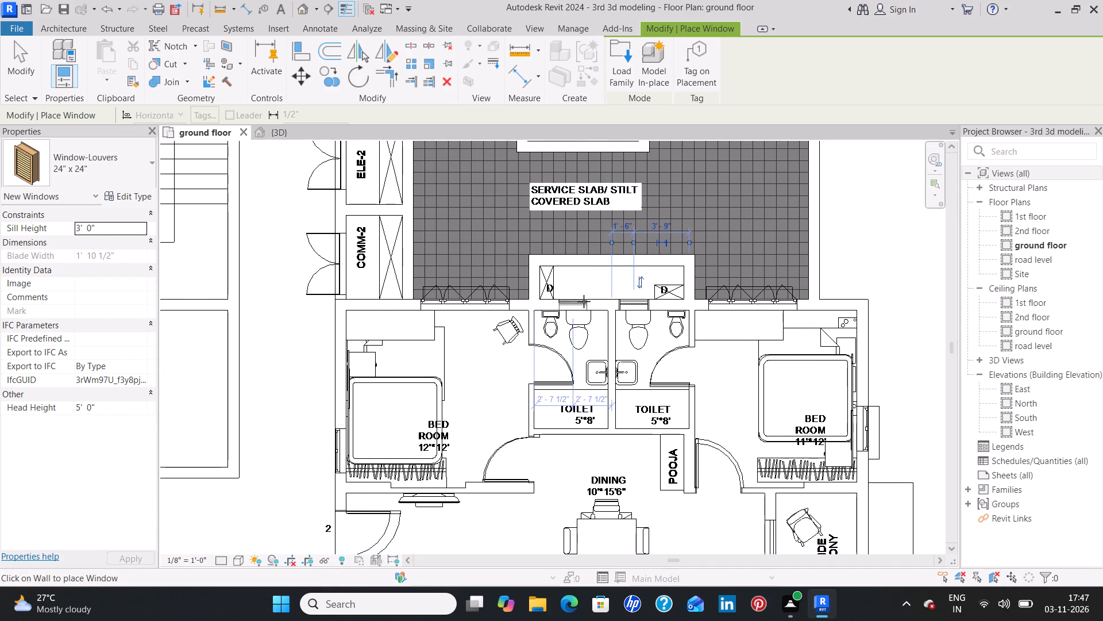
click(592, 301)
Place a 24" x 24" louvered window in the duct-shaft wall of unit 2's 6' x 8'6" toilet, behind the WC.
middle_drag(630, 439, 631, 332)
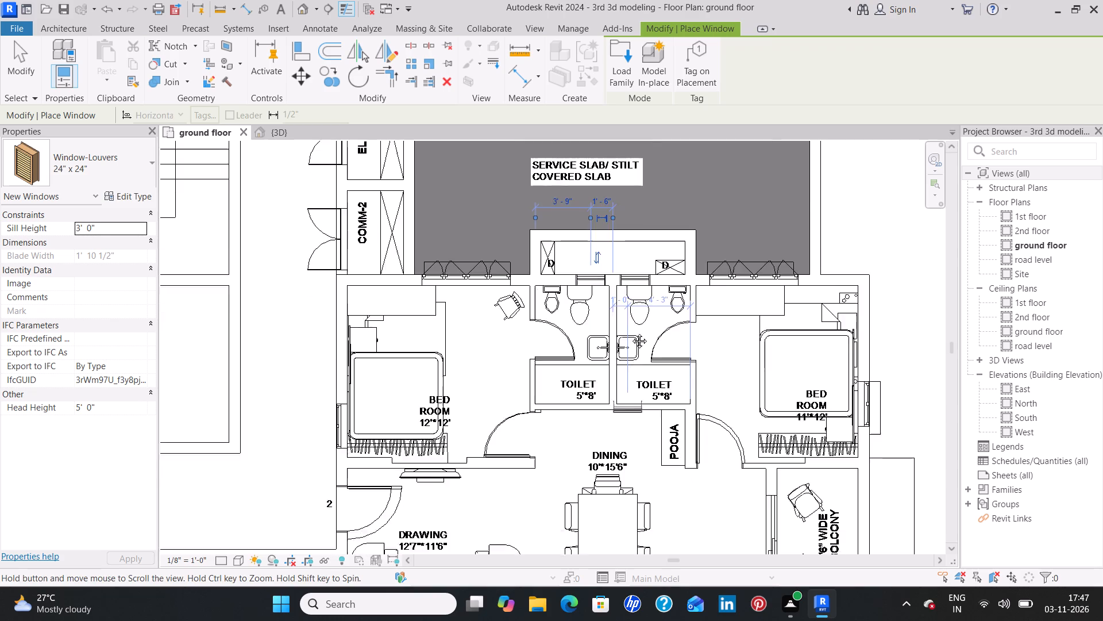
middle_drag(631, 332, 631, 270)
middle_drag(636, 459, 640, 276)
middle_drag(681, 470, 681, 427)
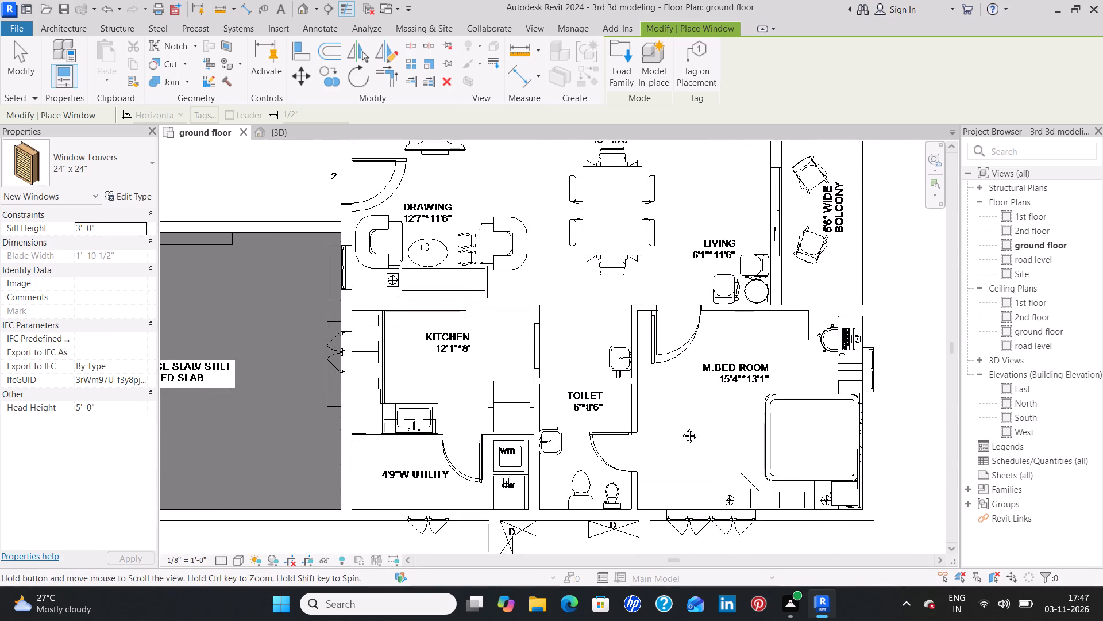
middle_drag(681, 427, 681, 393)
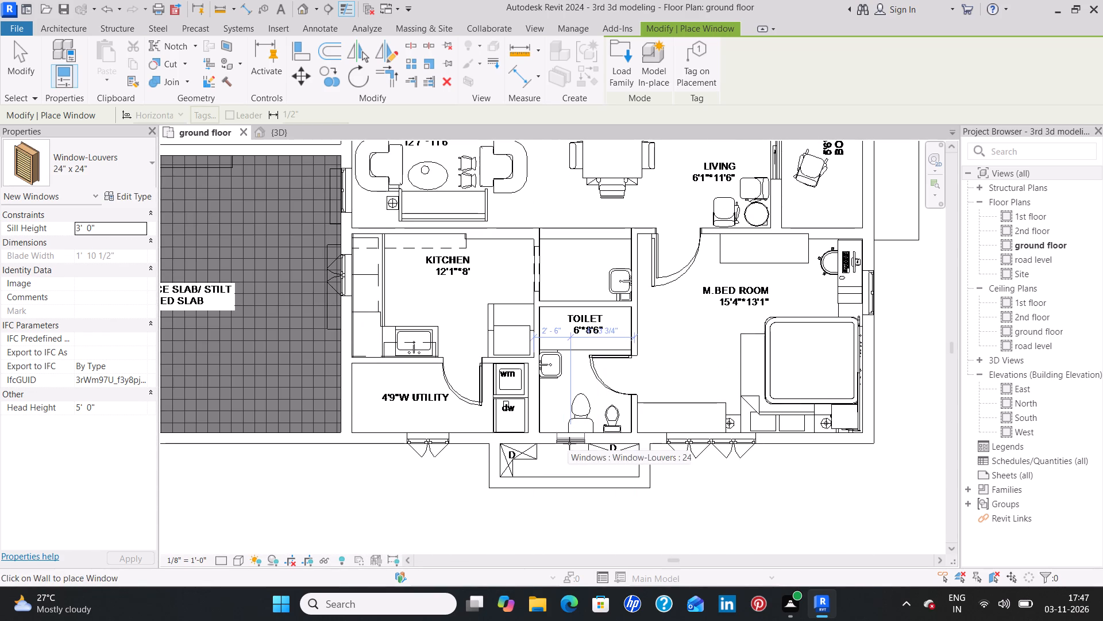
click(569, 443)
Place 24" x 24" louvered windows in the duct-shaft walls of unit 3's 6' x 8'6" toilet and its two adjoining 5' x 8' toilets.
middle_drag(461, 436, 1050, 415)
middle_drag(369, 467, 492, 462)
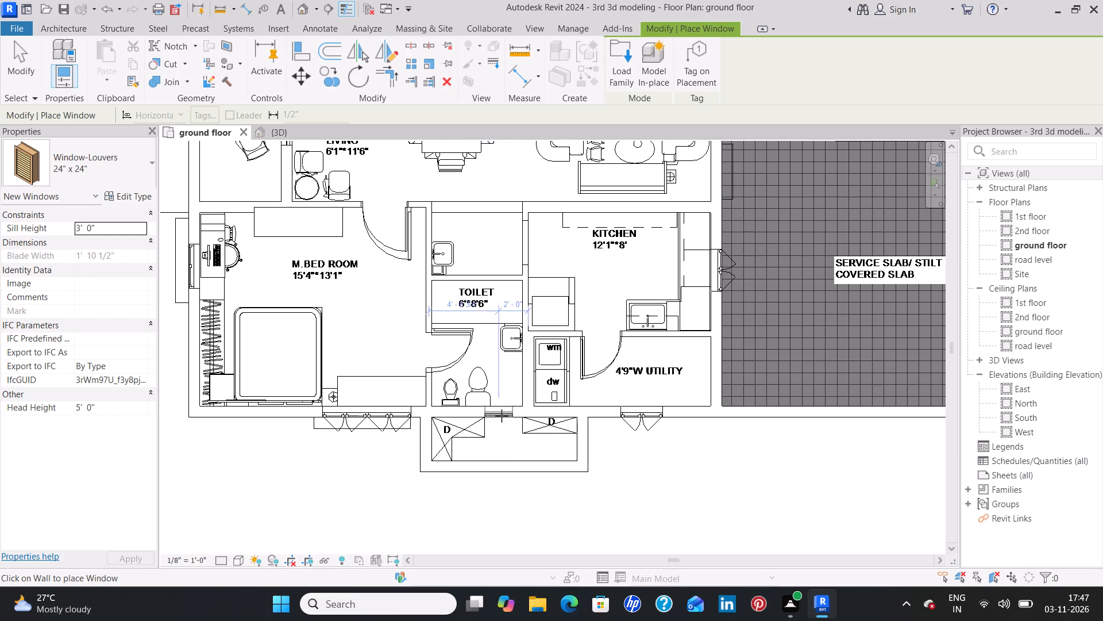
click(506, 416)
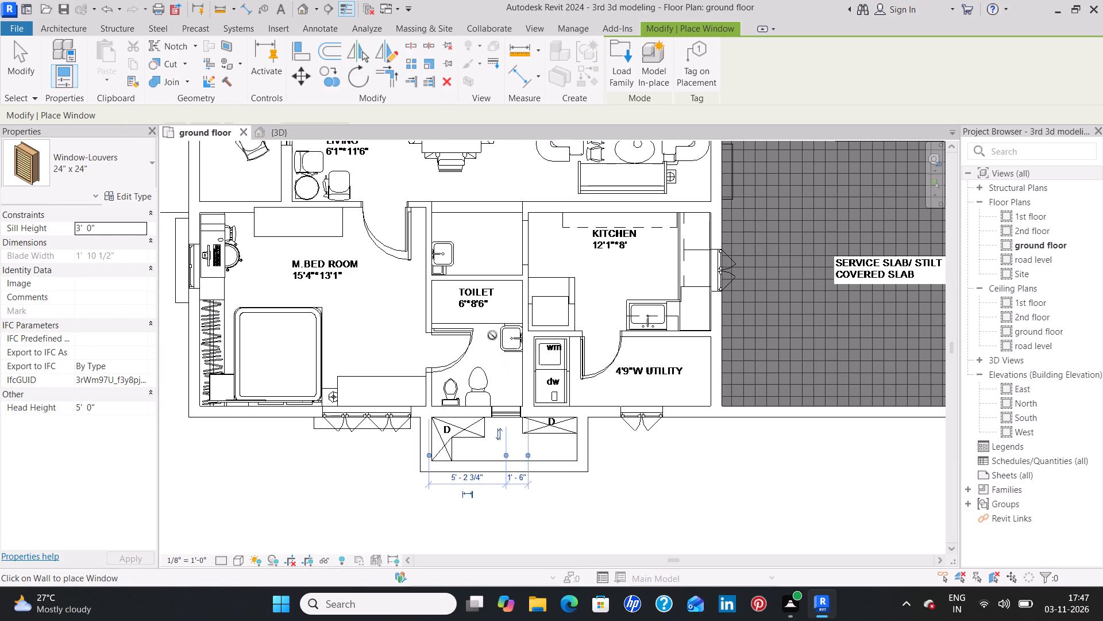
middle_drag(491, 335, 492, 489)
middle_drag(496, 301, 496, 365)
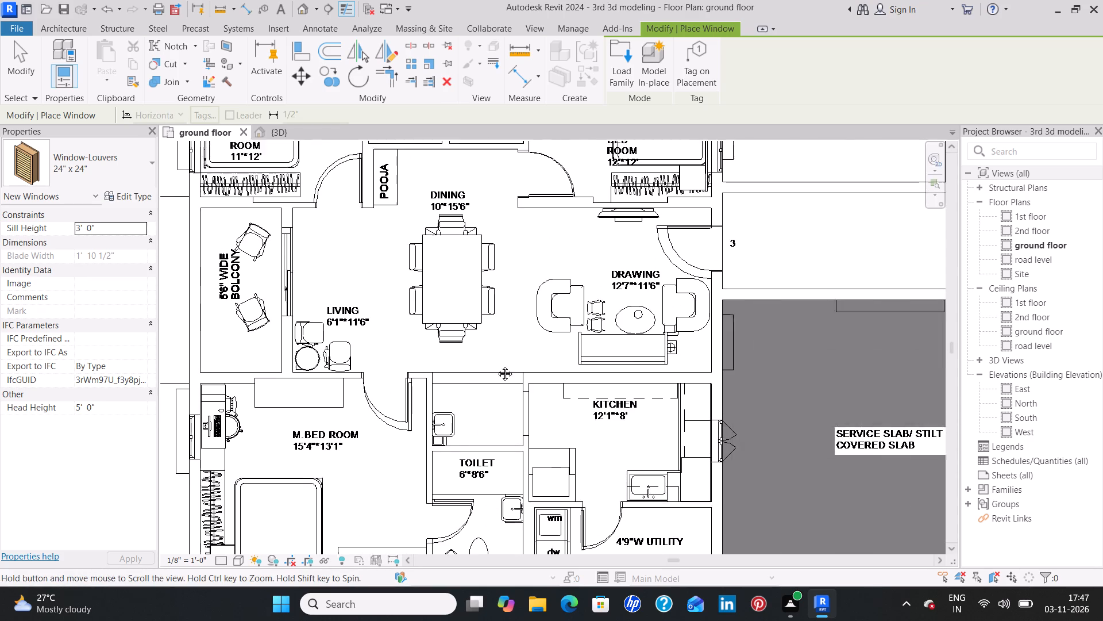
middle_drag(496, 365, 492, 509)
middle_drag(496, 333, 491, 469)
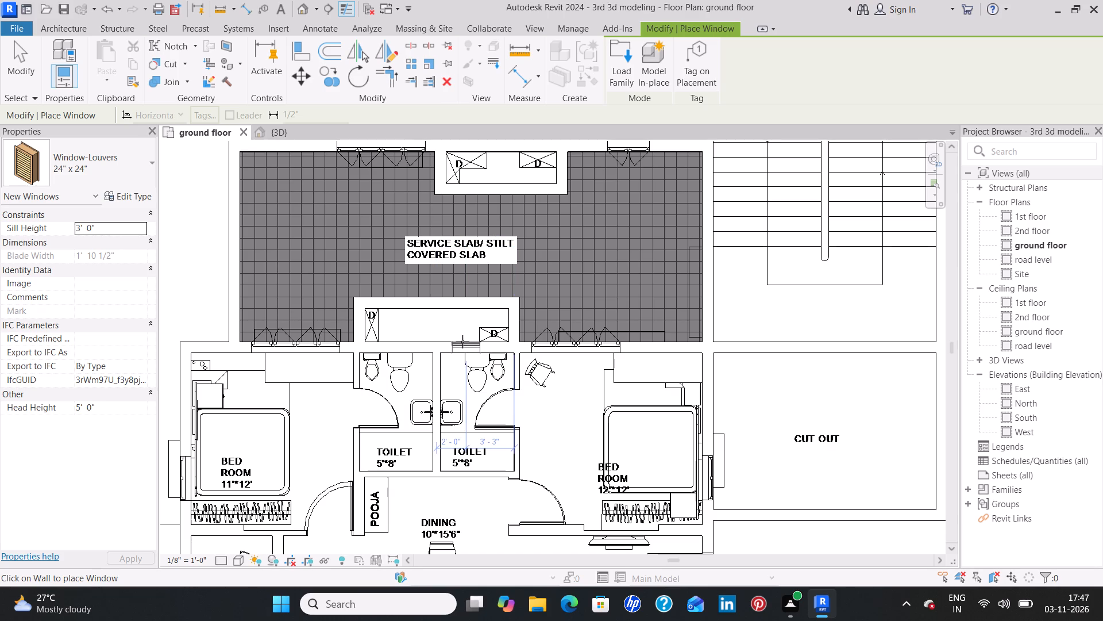
click(461, 342)
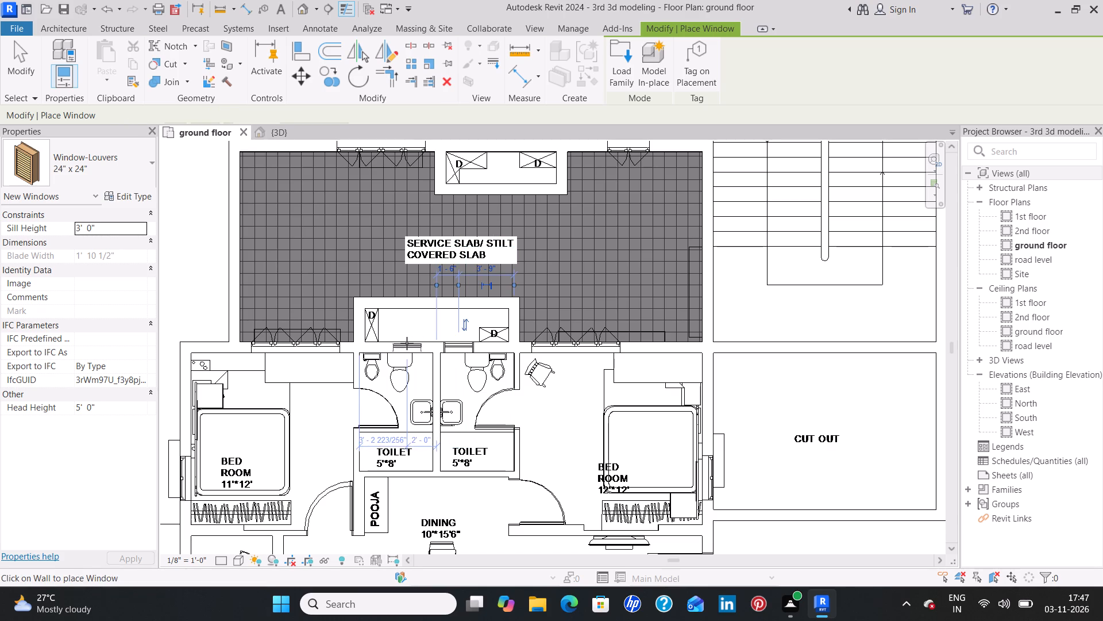
click(407, 343)
Place 24" x 24" louvered windows in unit 4's 5' x 9'0" toilet and midway between the bedroom windows in its 6'7" x 7' toilet.
middle_drag(435, 280, 414, 515)
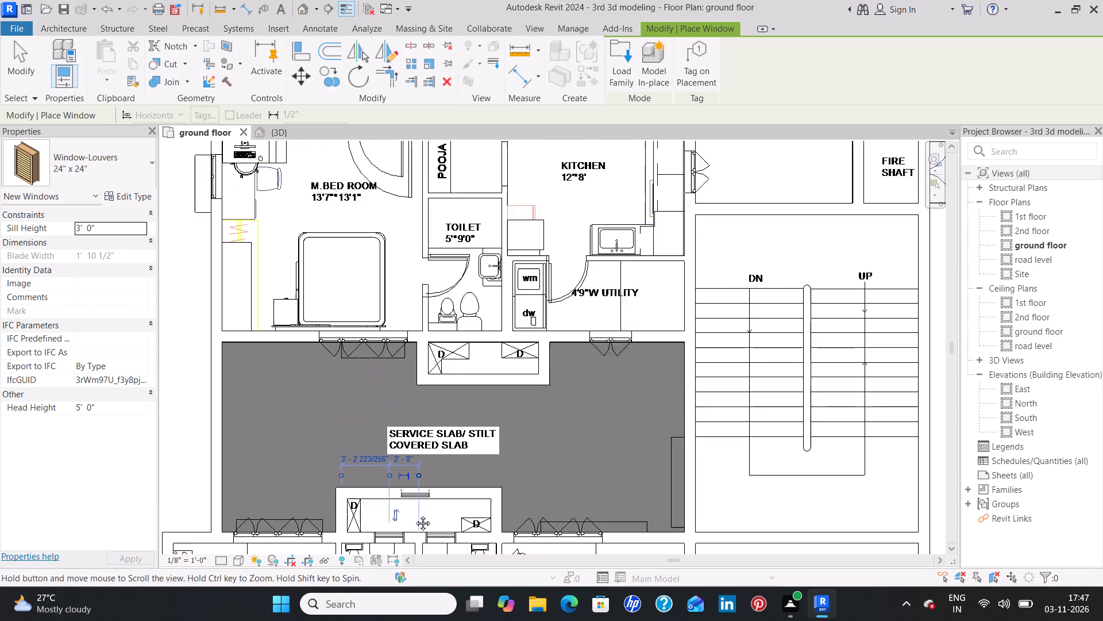
middle_drag(414, 515, 412, 527)
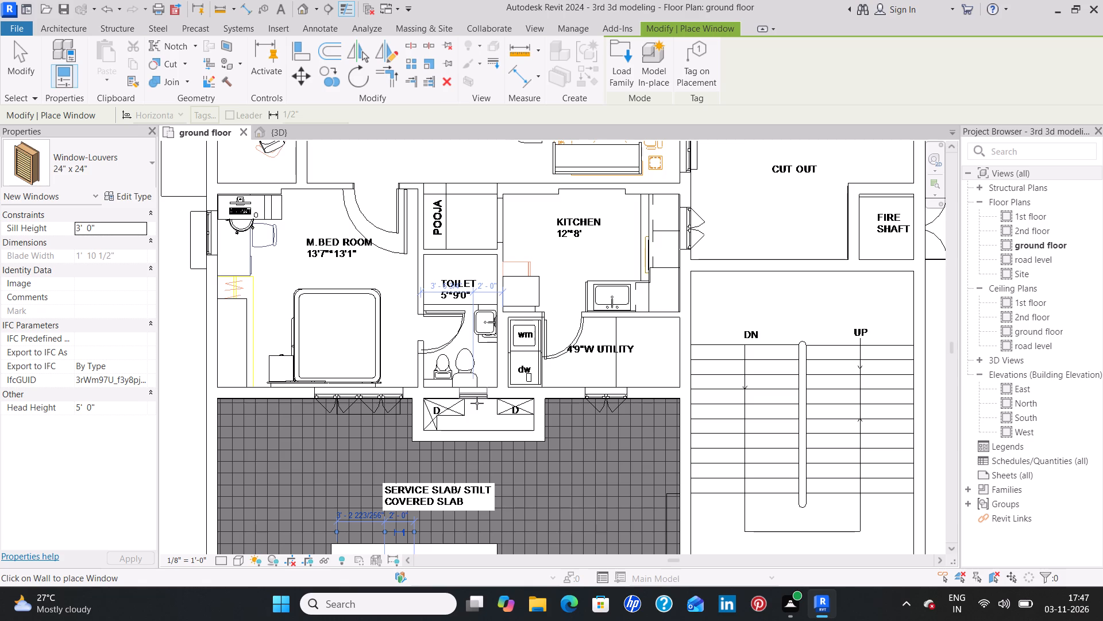
click(479, 403)
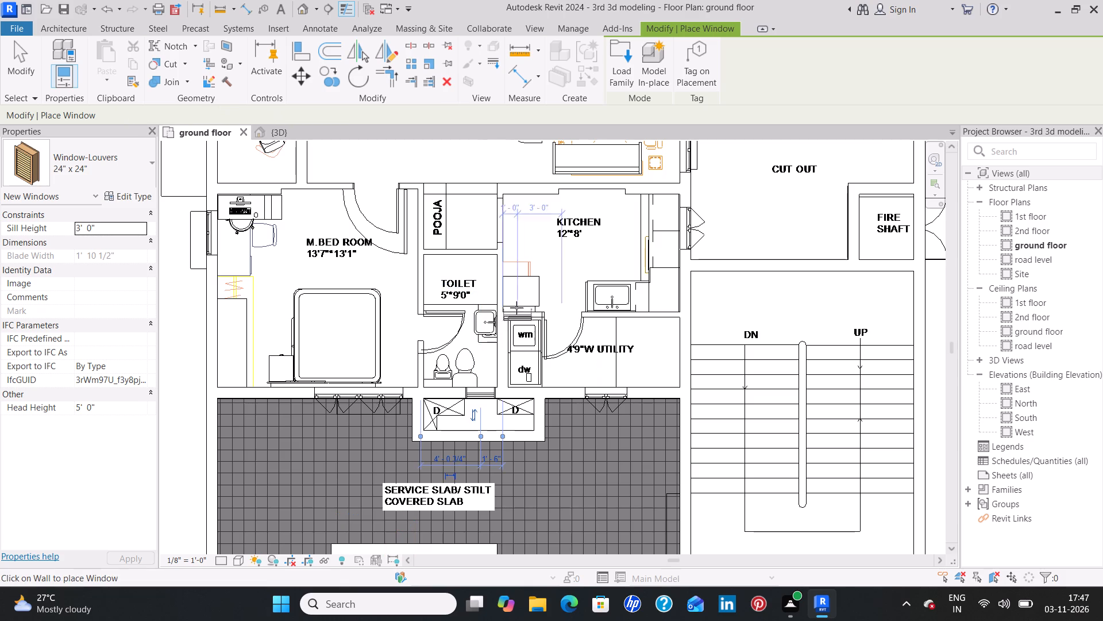
middle_drag(528, 285, 488, 563)
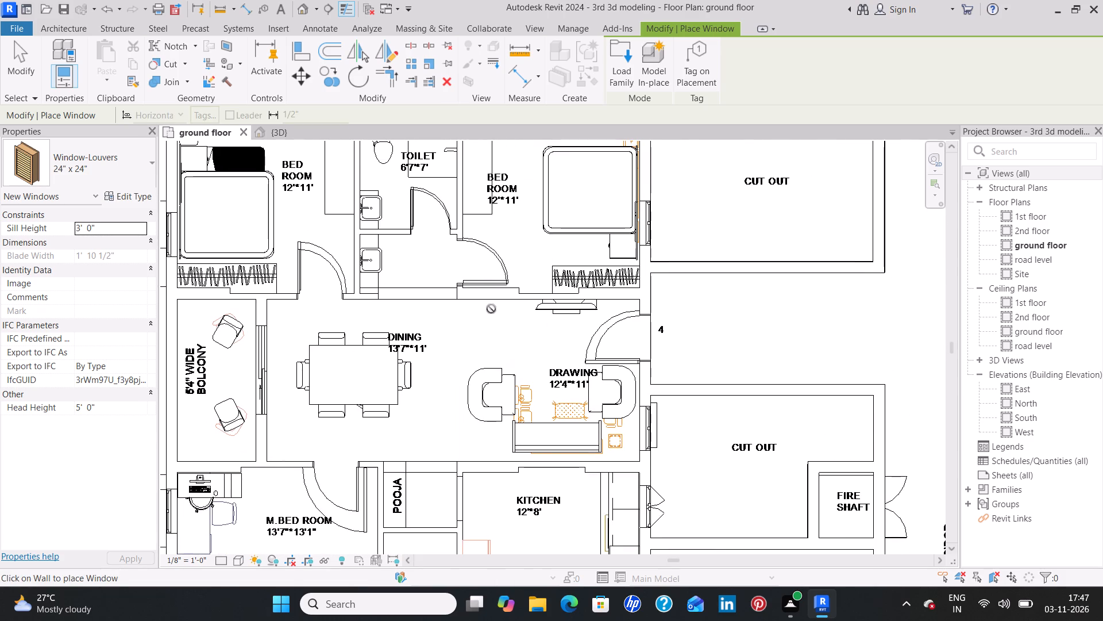
middle_drag(493, 317, 495, 538)
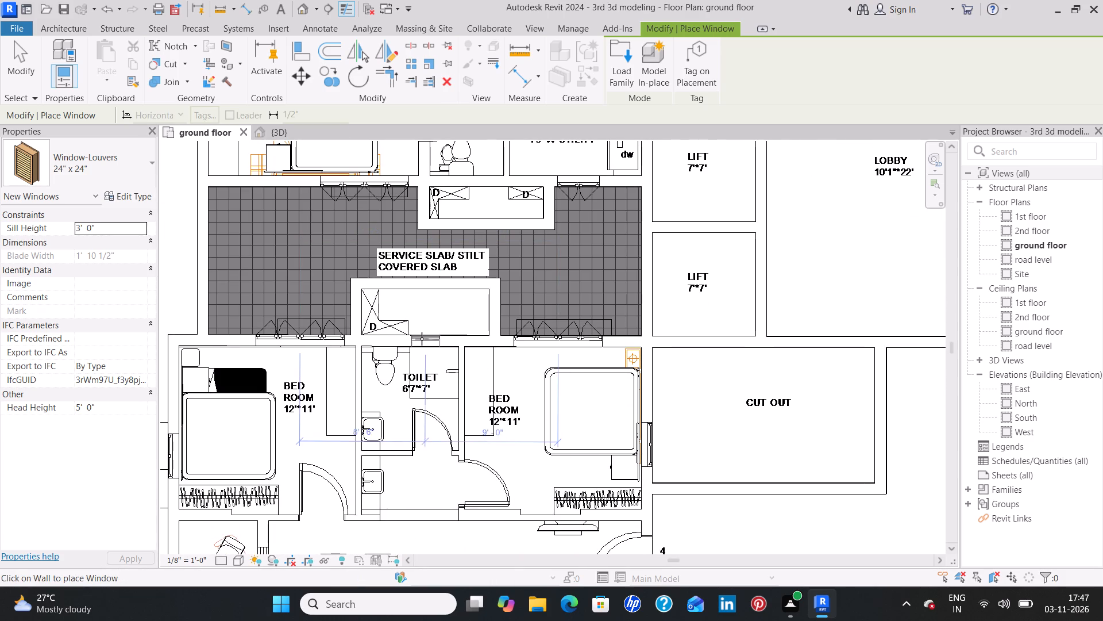
click(425, 331)
middle_drag(447, 301, 446, 396)
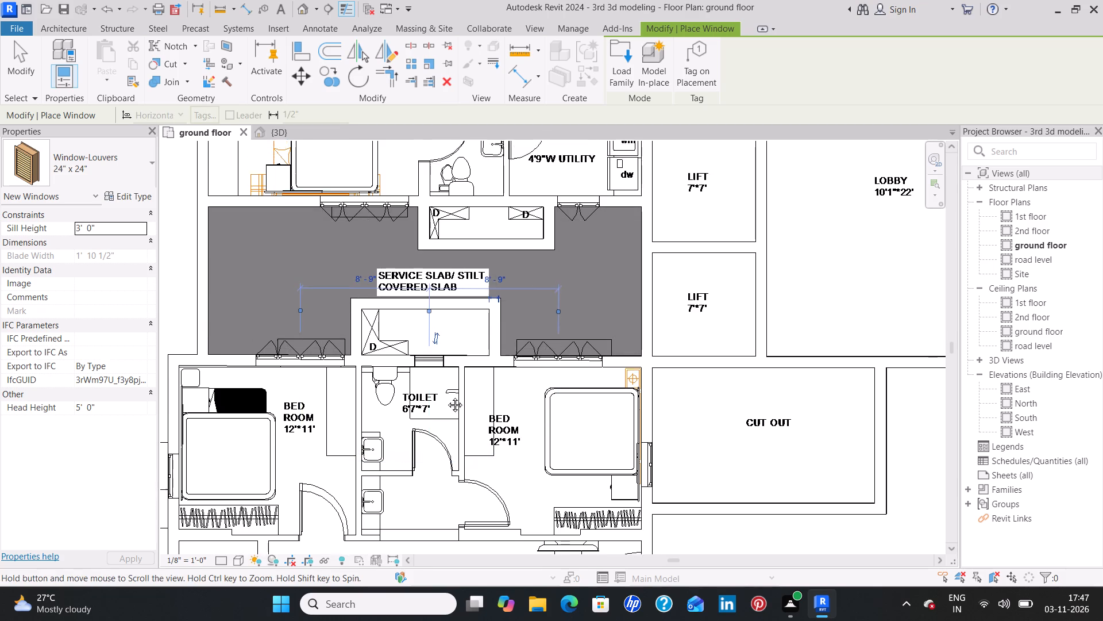
Place 24" x 24" louvered windows in the duct-shaft walls of unit 5's 5' x 9'0" toilet and its 5' x 8'6" toilet.
middle_drag(446, 396, 444, 595)
scroll(446, 550, down, 1)
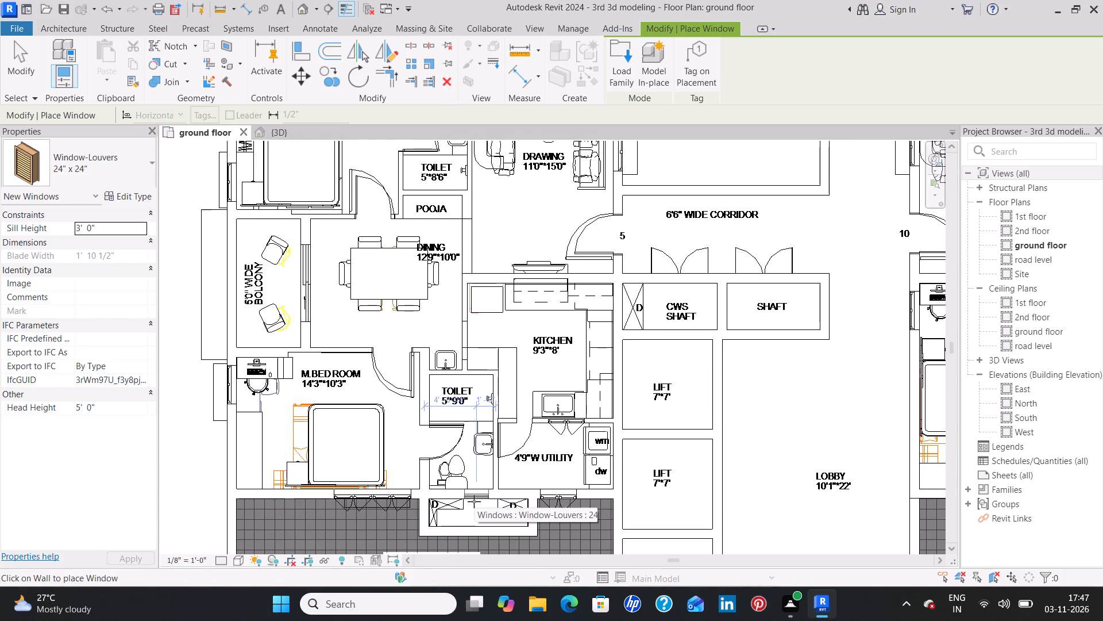
click(474, 501)
middle_drag(484, 352, 466, 592)
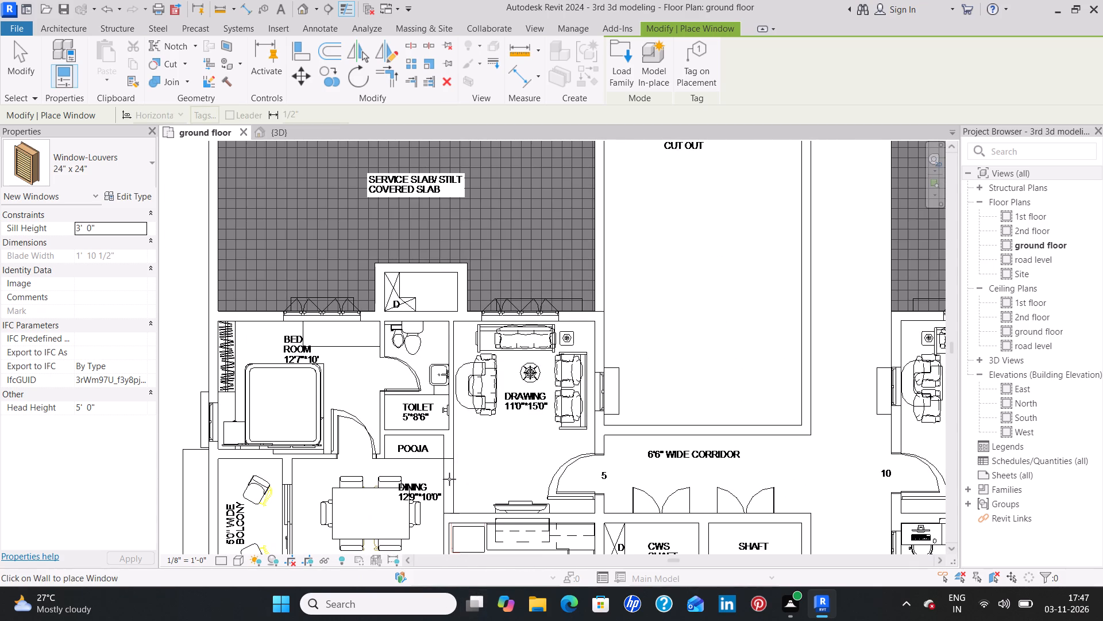
click(435, 314)
Place 24" x 24" louvered windows in unit 6's 5' x 9'0" toilet (1'6" from kitchen wall) and 6'7" x 7'0" toilet (2'0" from wall opposite basins).
scroll(457, 303, up, 1)
middle_drag(457, 308, 414, 620)
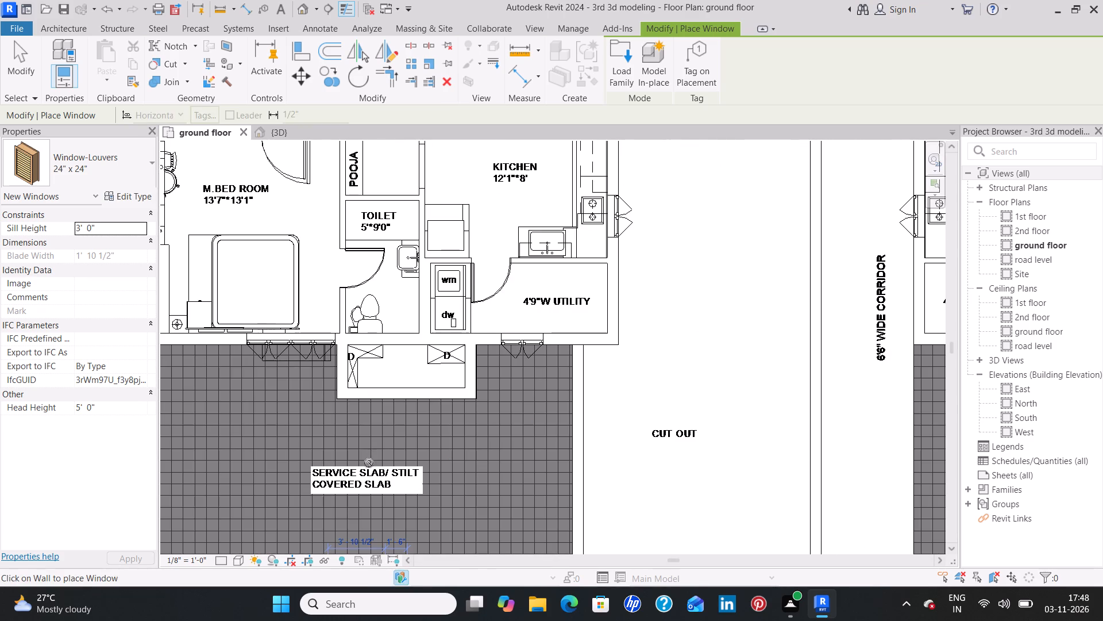
click(400, 346)
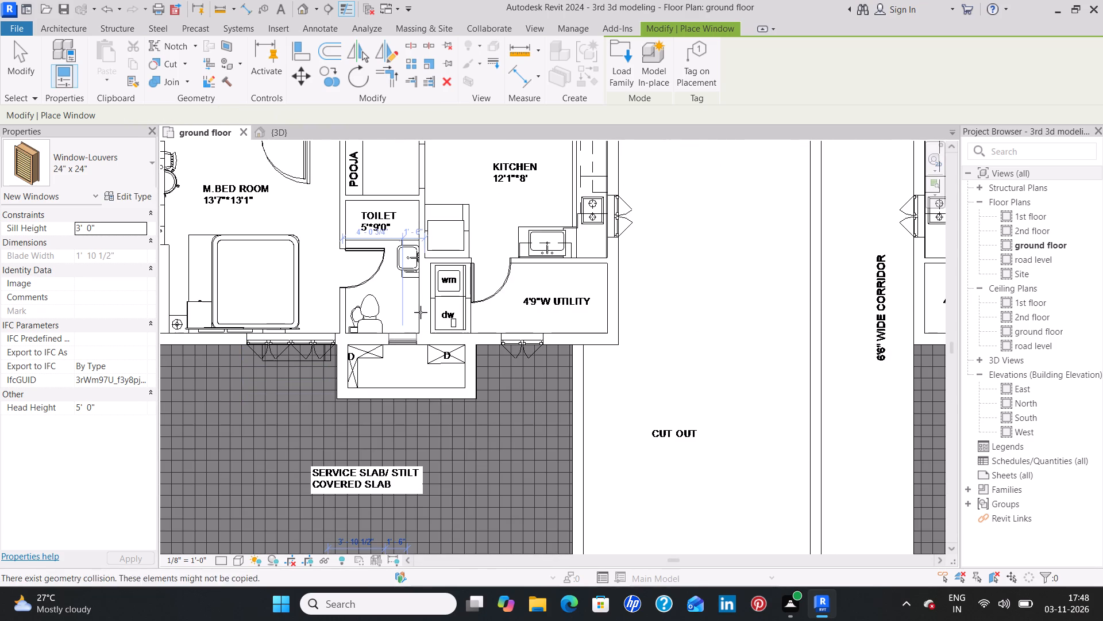
middle_drag(407, 193, 423, 479)
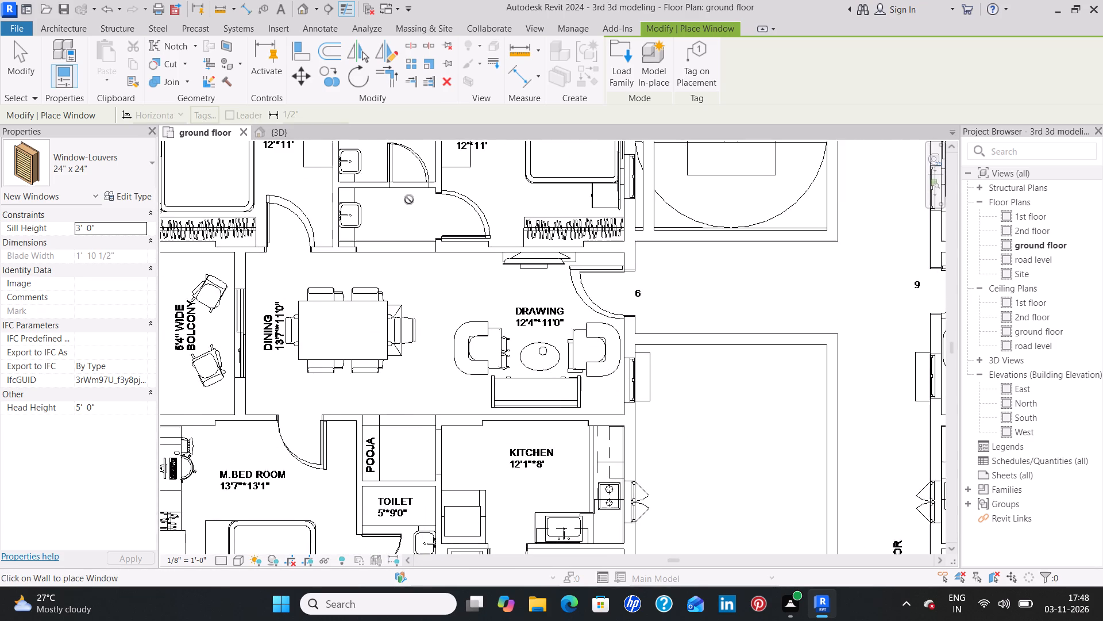
middle_drag(410, 208, 412, 496)
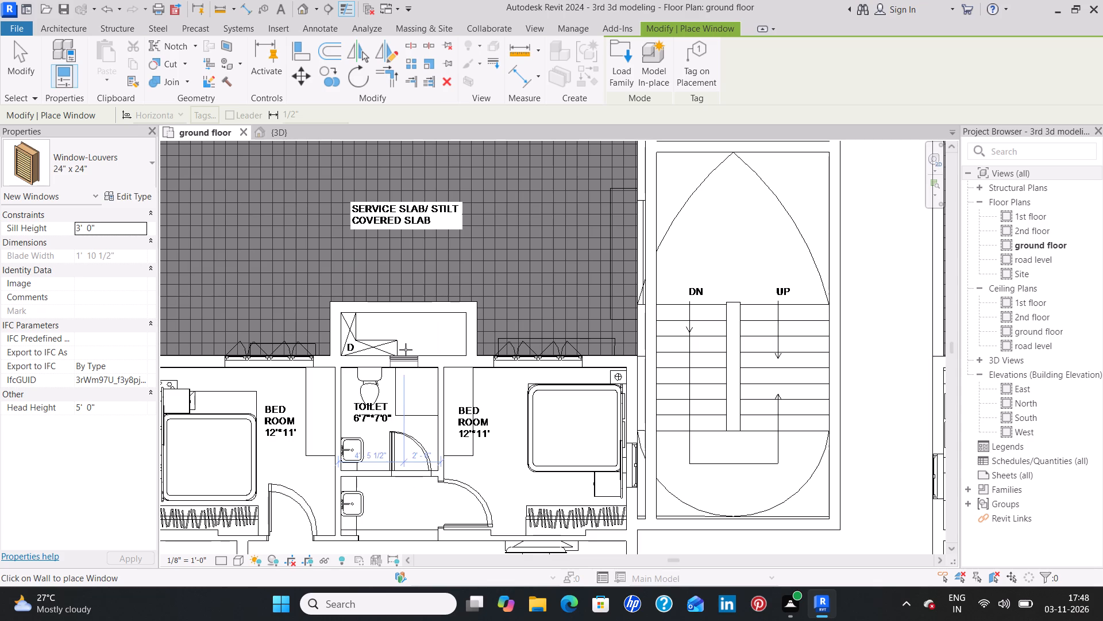
click(411, 352)
middle_drag(435, 227, 442, 493)
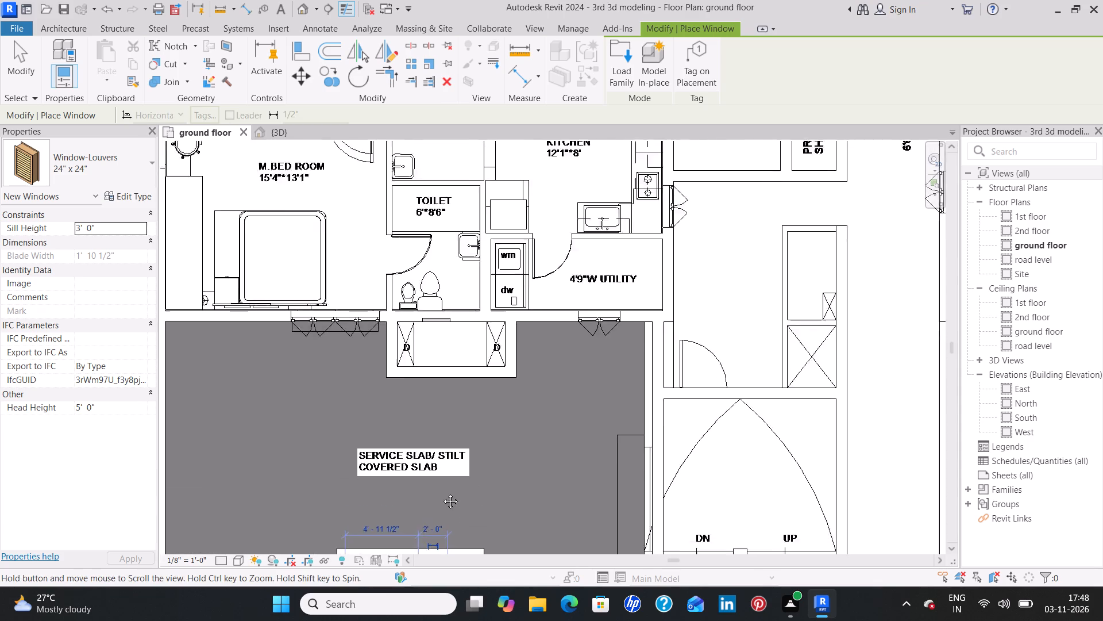
middle_drag(442, 493, 443, 526)
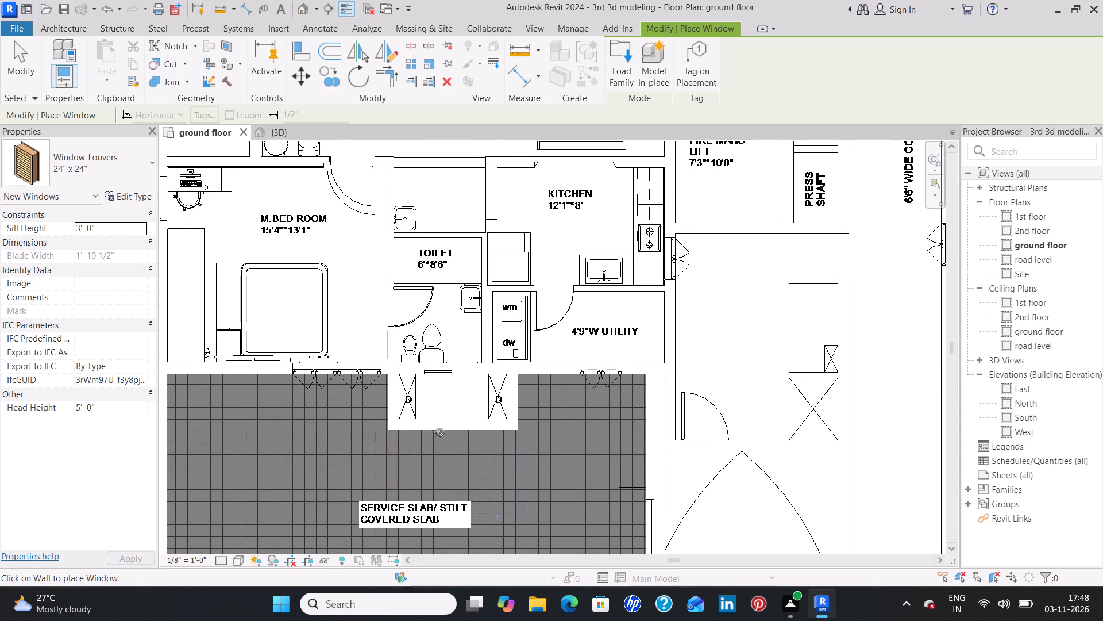
key(Escape)
key(Escape)
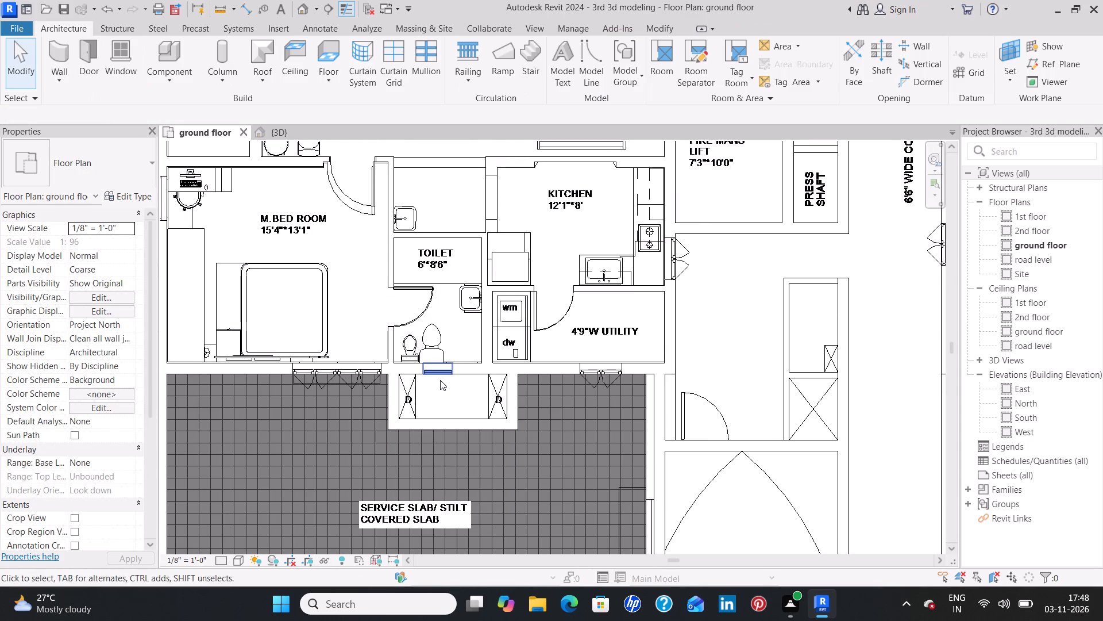
Check the properties of the louvered window in unit 7's 6' x 8'6" toilet, including its sill height.
click(442, 371)
key(Escape)
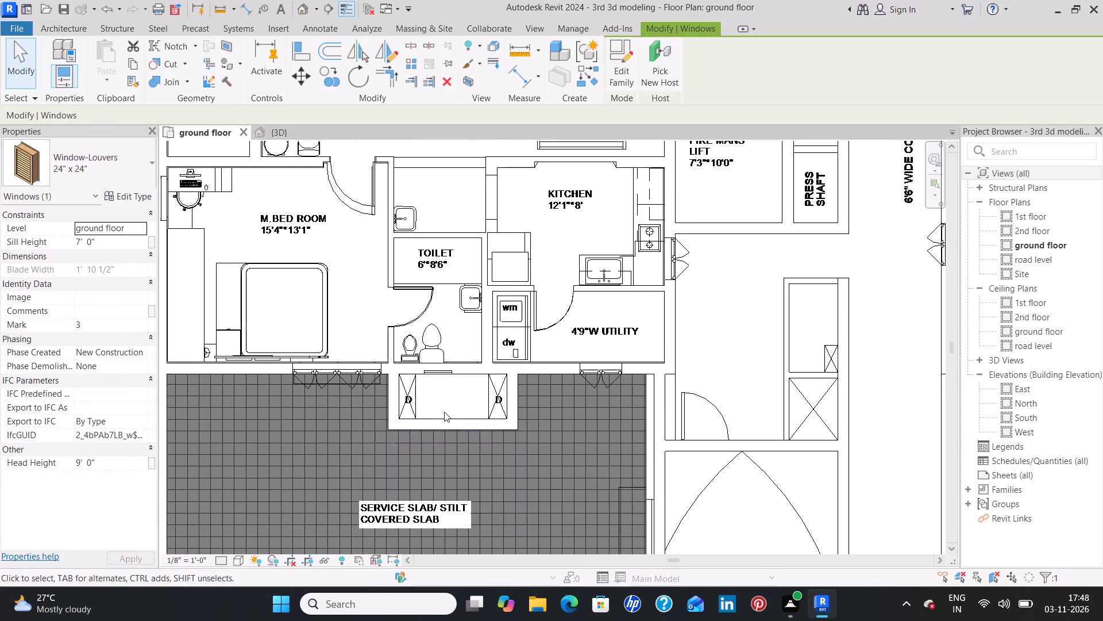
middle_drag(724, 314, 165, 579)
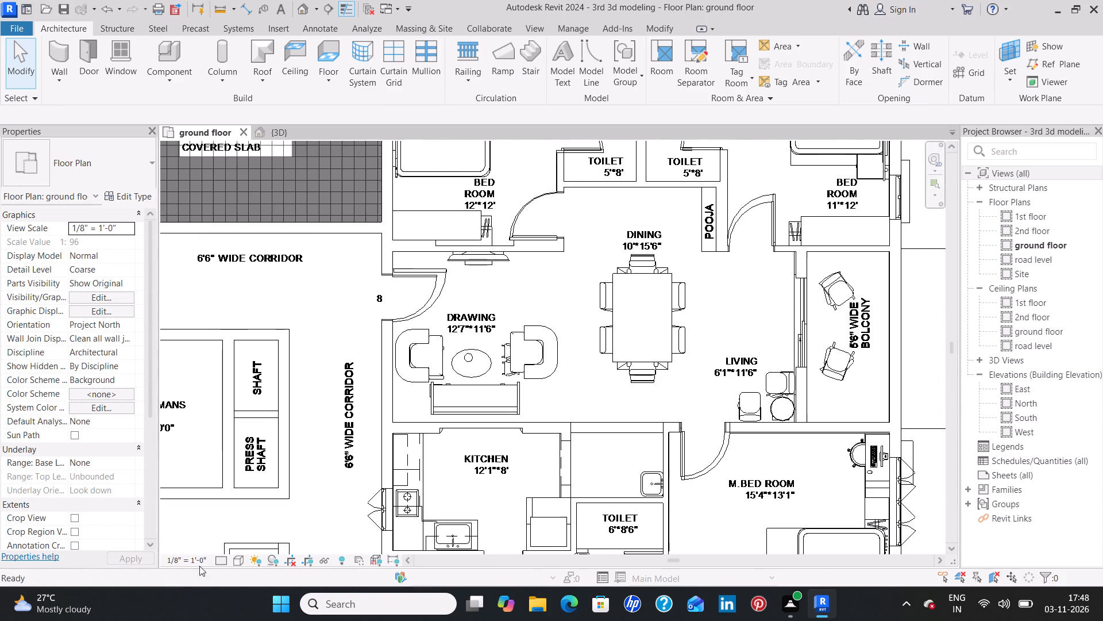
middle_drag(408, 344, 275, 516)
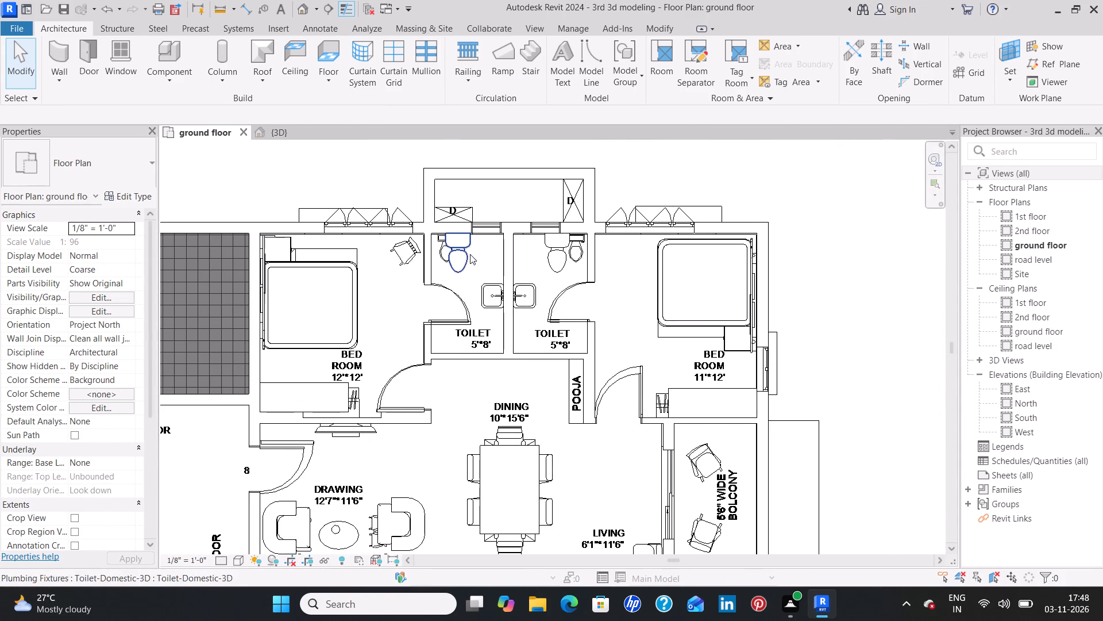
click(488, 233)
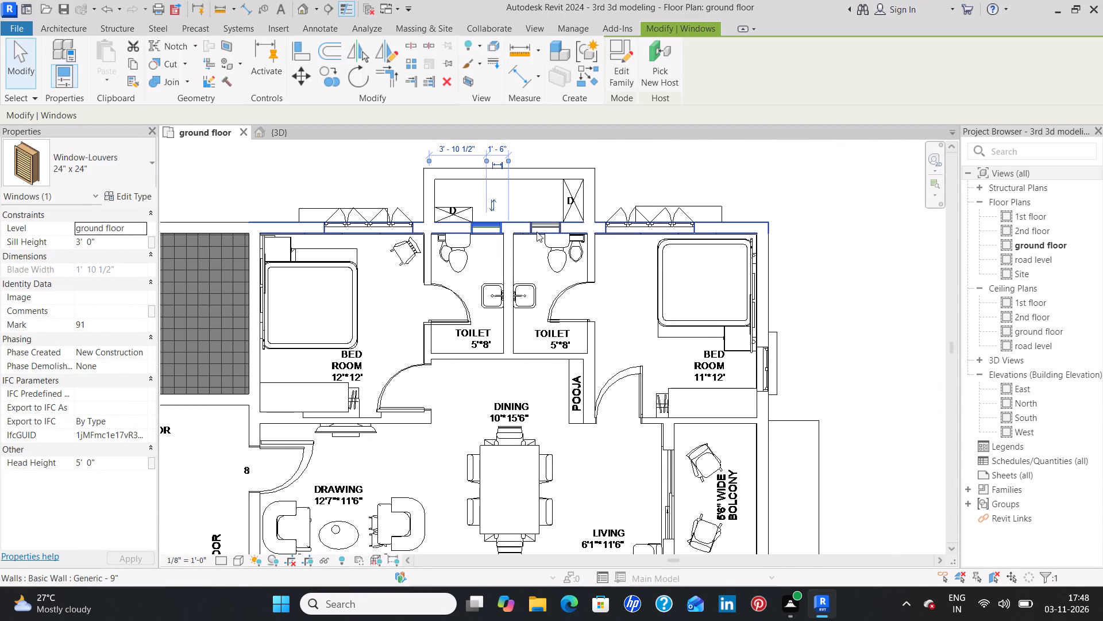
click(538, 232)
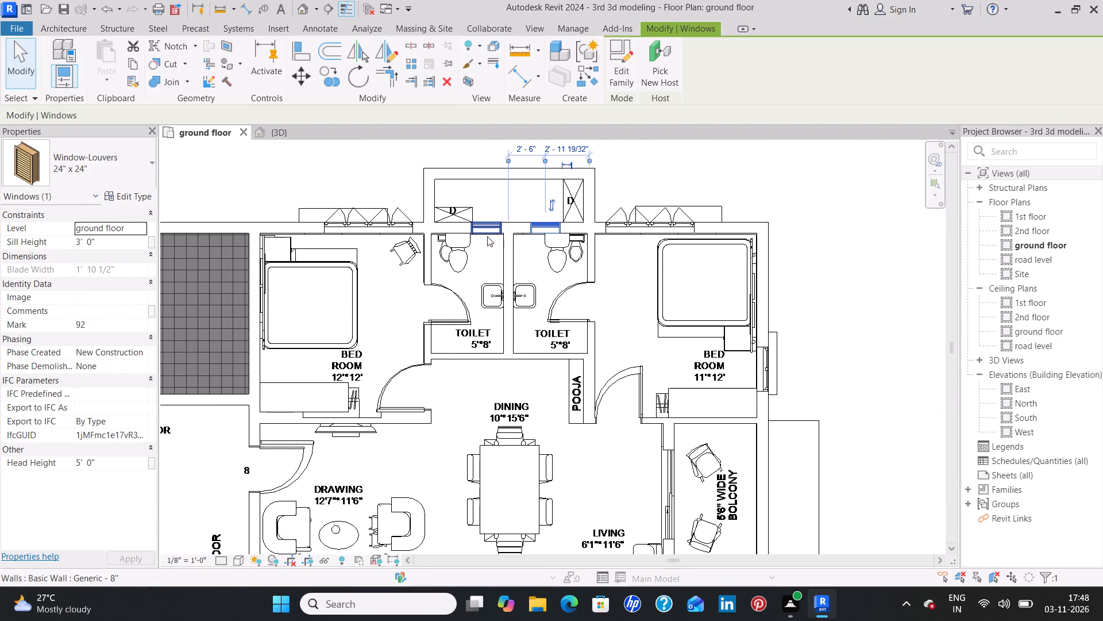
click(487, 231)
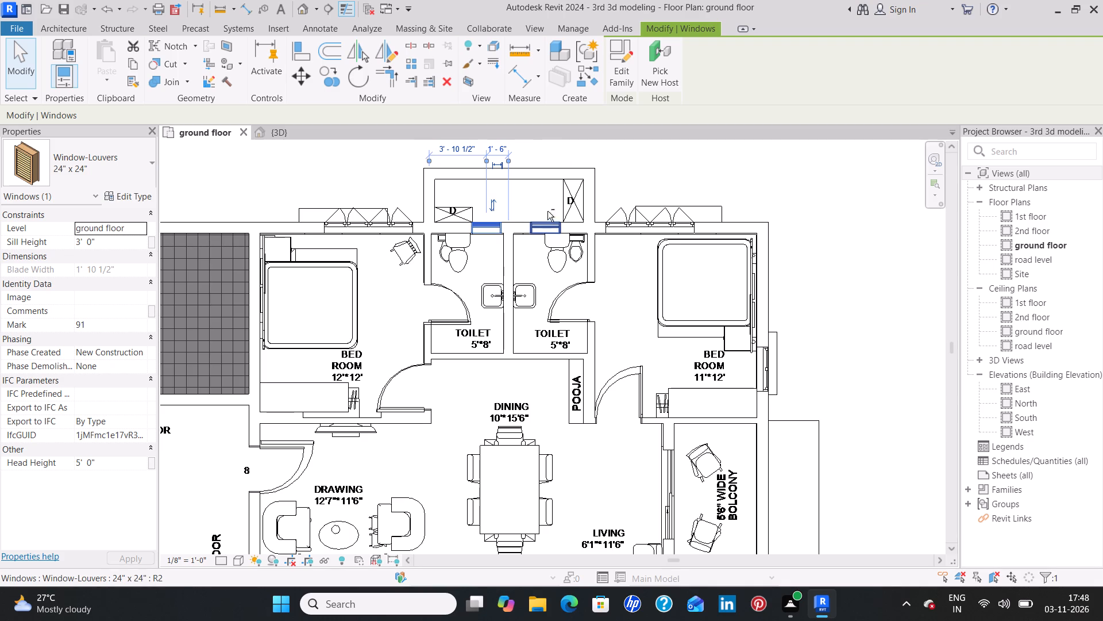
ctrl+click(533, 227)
Select together the louvered windows of unit 8's 6' x 8'6" toilet and its two adjoining 5' x 8' toilets.
ctrl+scroll(535, 412, down, 2)
ctrl+middle_drag(517, 453, 518, 230)
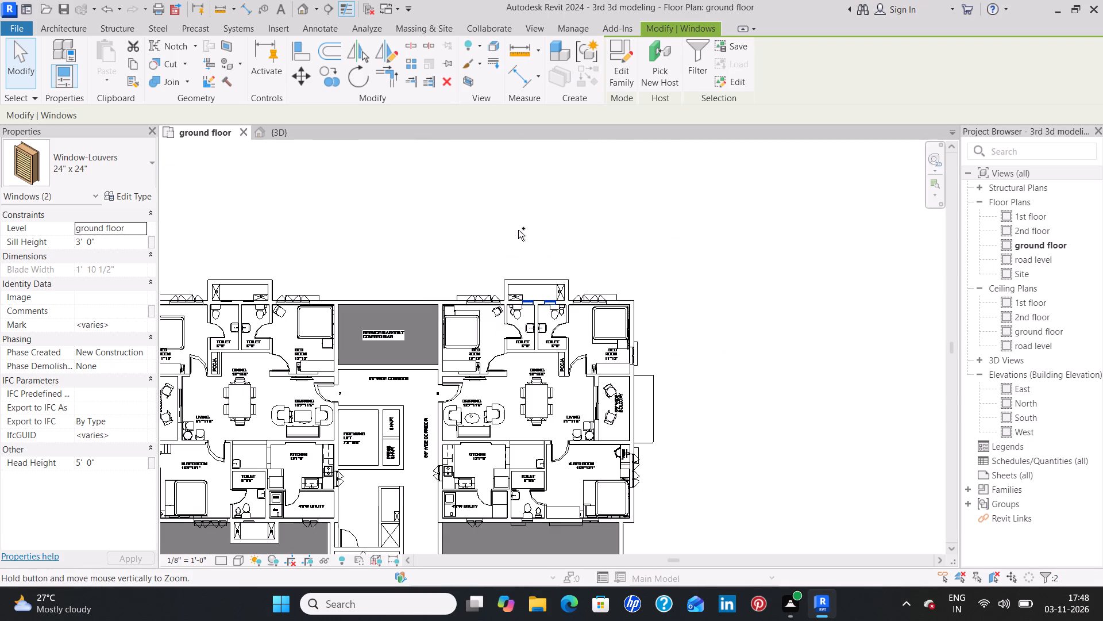
ctrl+middle_drag(530, 527, 541, 384)
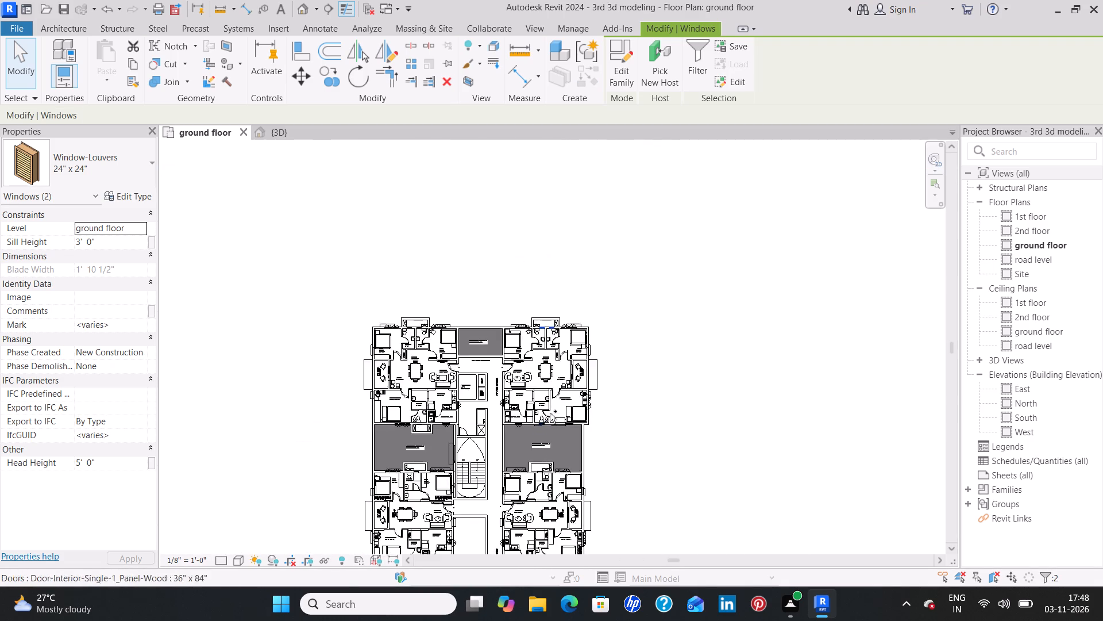
ctrl+scroll(541, 428, up, 6)
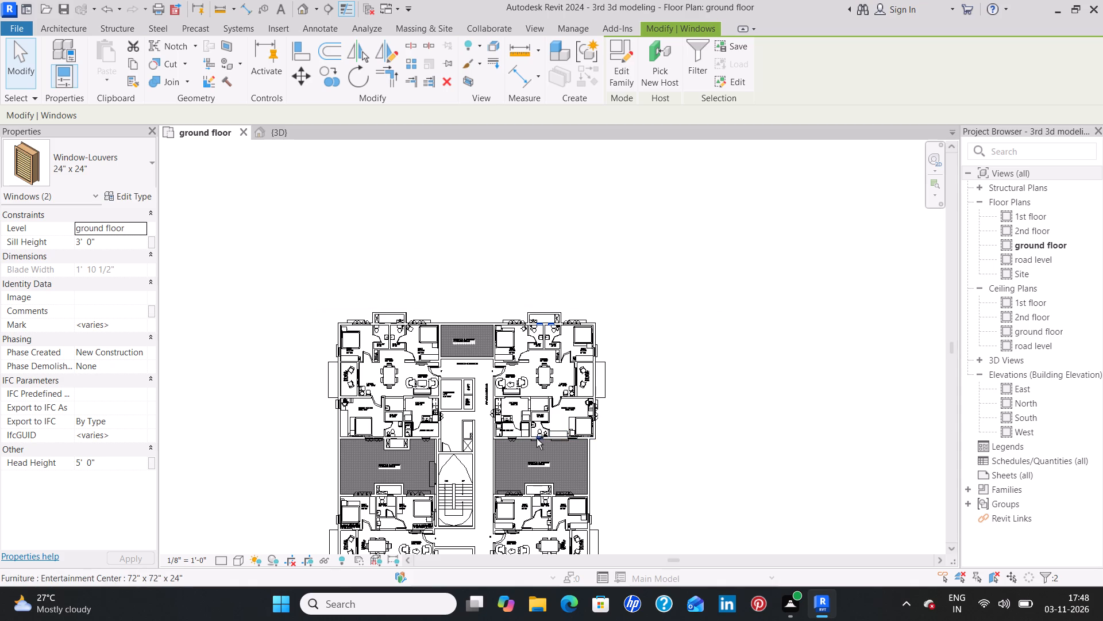
ctrl+scroll(537, 439, up, 4)
scroll(544, 436, up, 3)
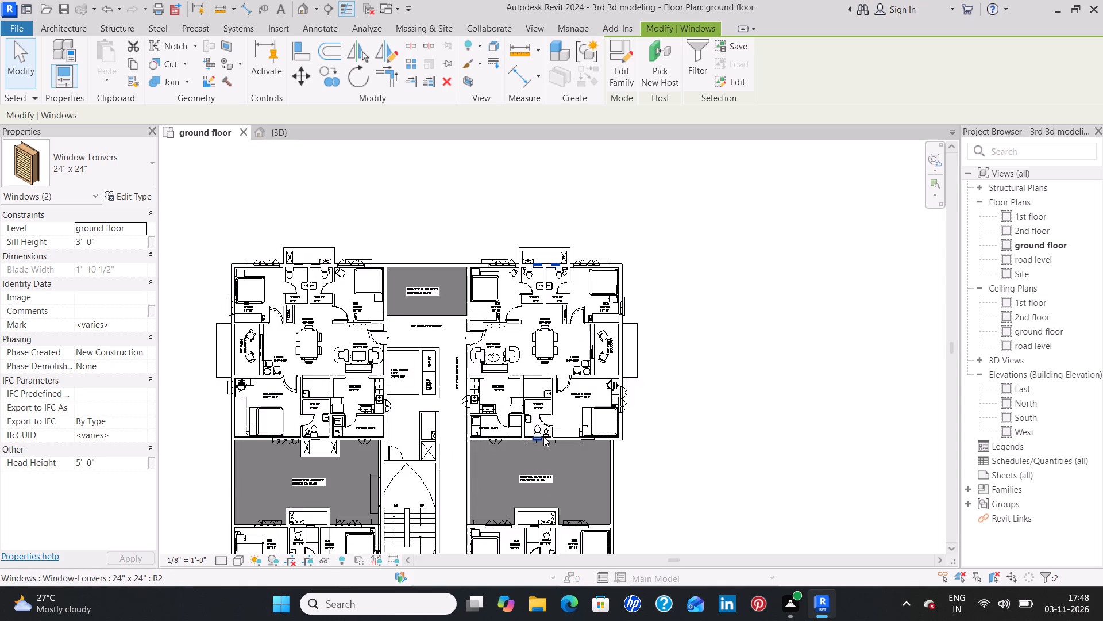
scroll(542, 436, up, 9)
click(531, 442)
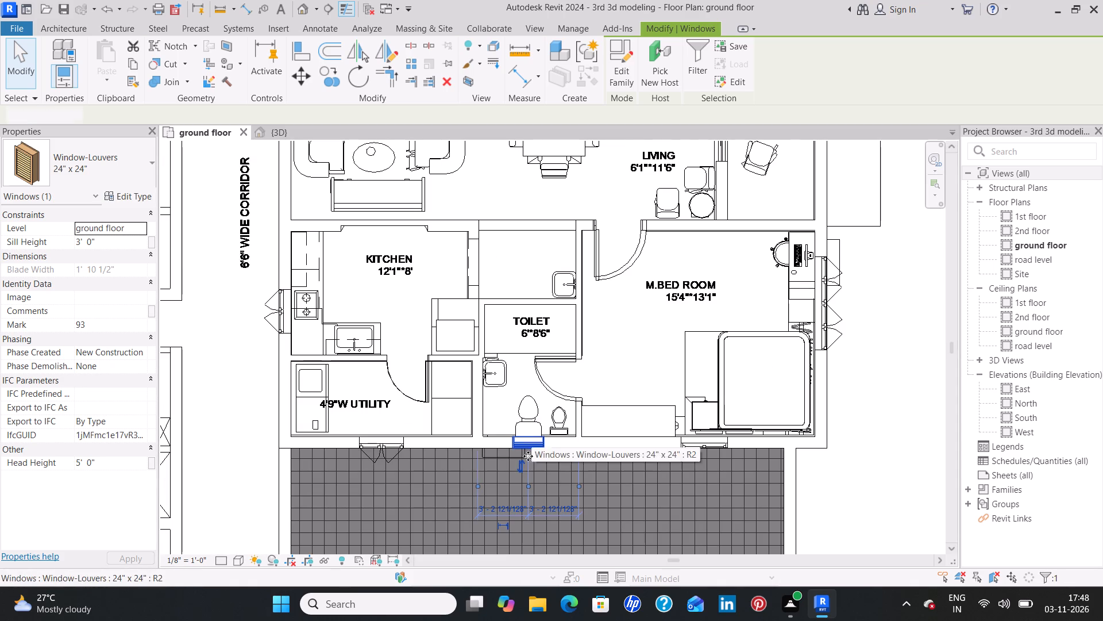
scroll(534, 434, down, 6)
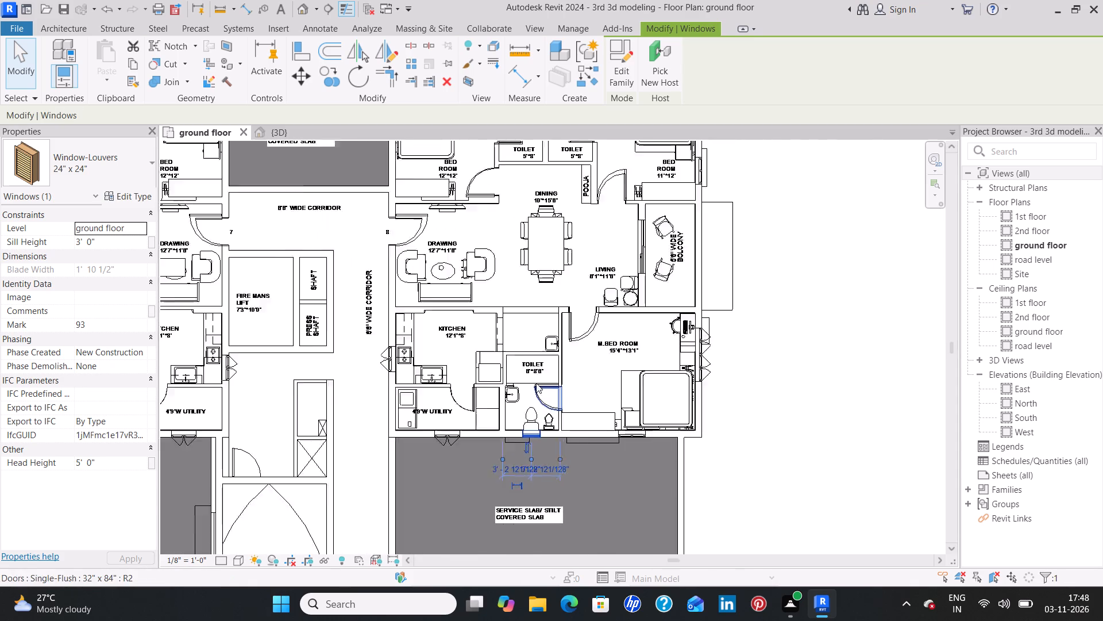
middle_drag(527, 223, 498, 423)
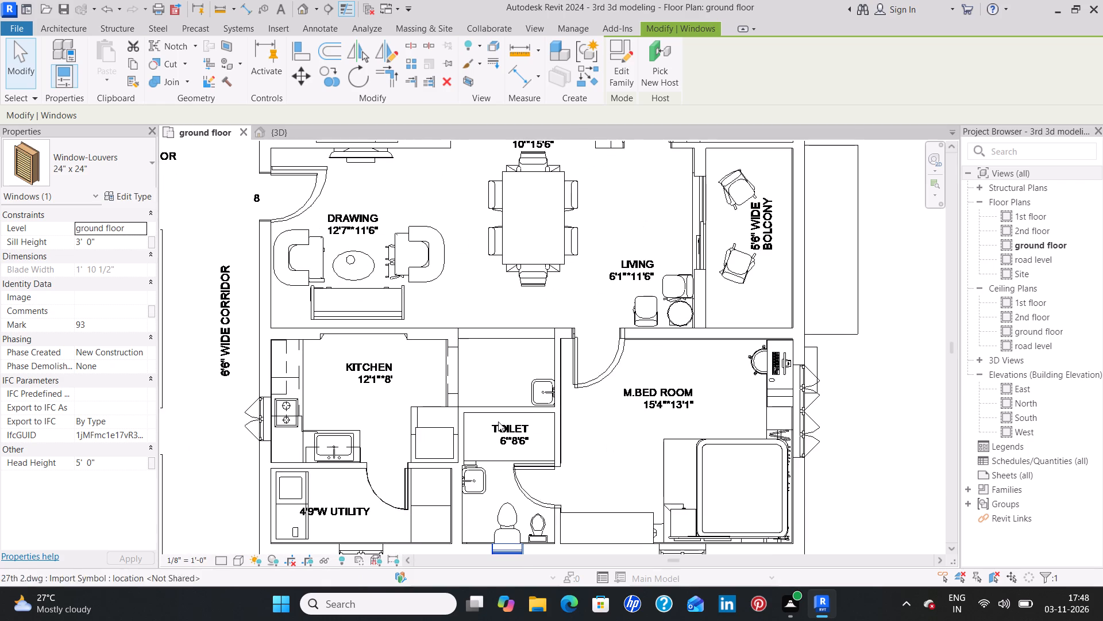
middle_drag(500, 271, 488, 592)
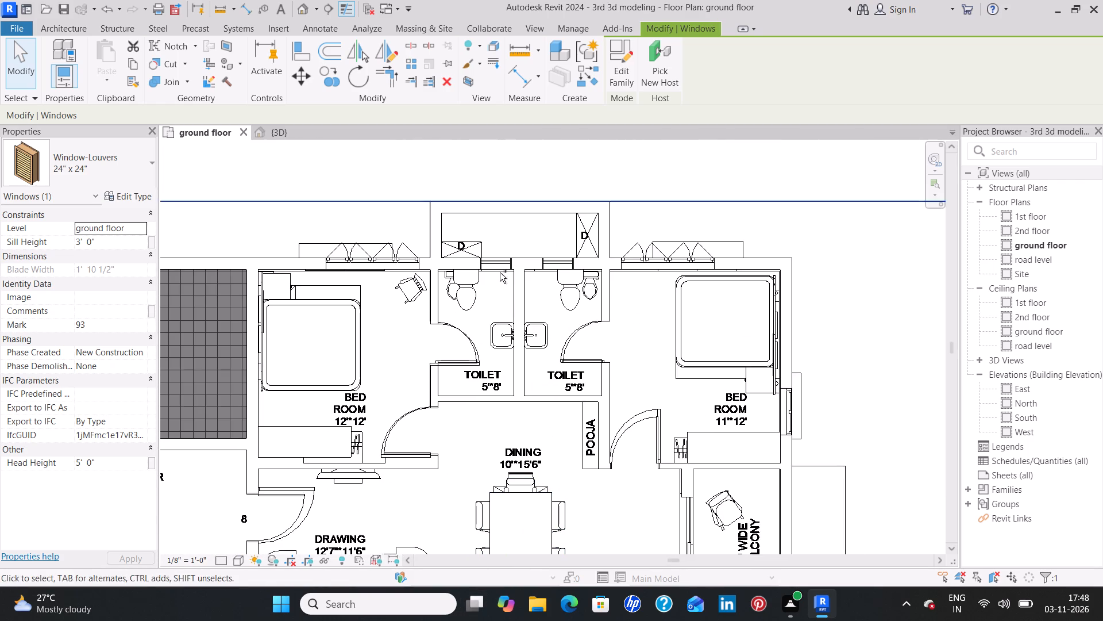
ctrl+click(502, 261)
ctrl+click(567, 260)
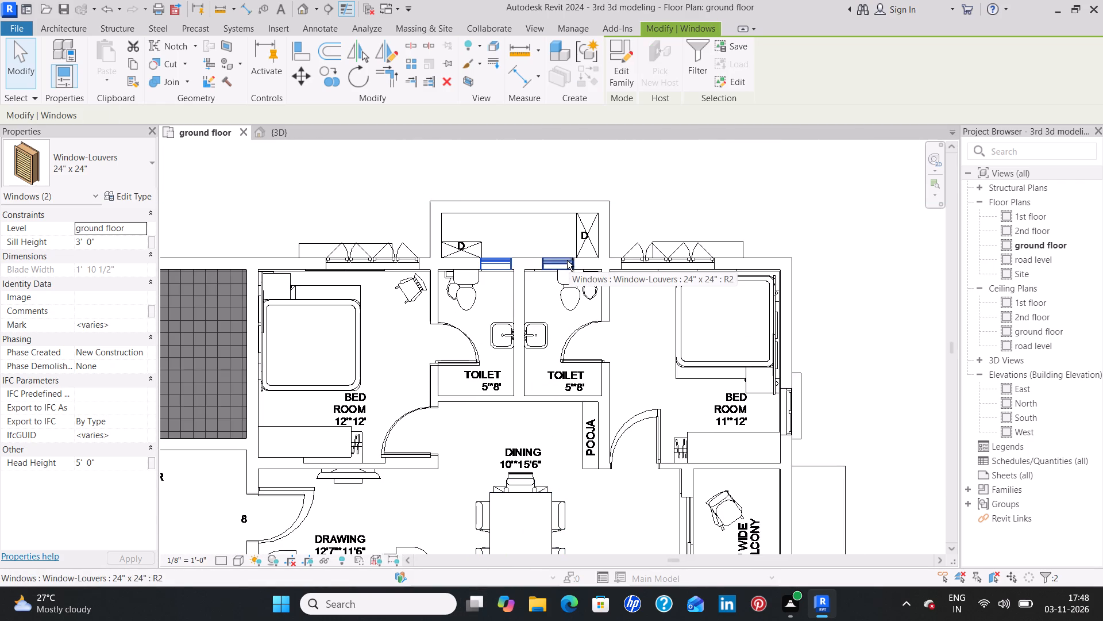
Add the louvered windows of unit 9's 6'7" x 7'0" toilet and 5' x 9'0" toilet to the selection.
scroll(460, 410, down, 5)
scroll(465, 509, down, 2)
middle_drag(465, 516, 464, 259)
middle_drag(460, 598, 474, 533)
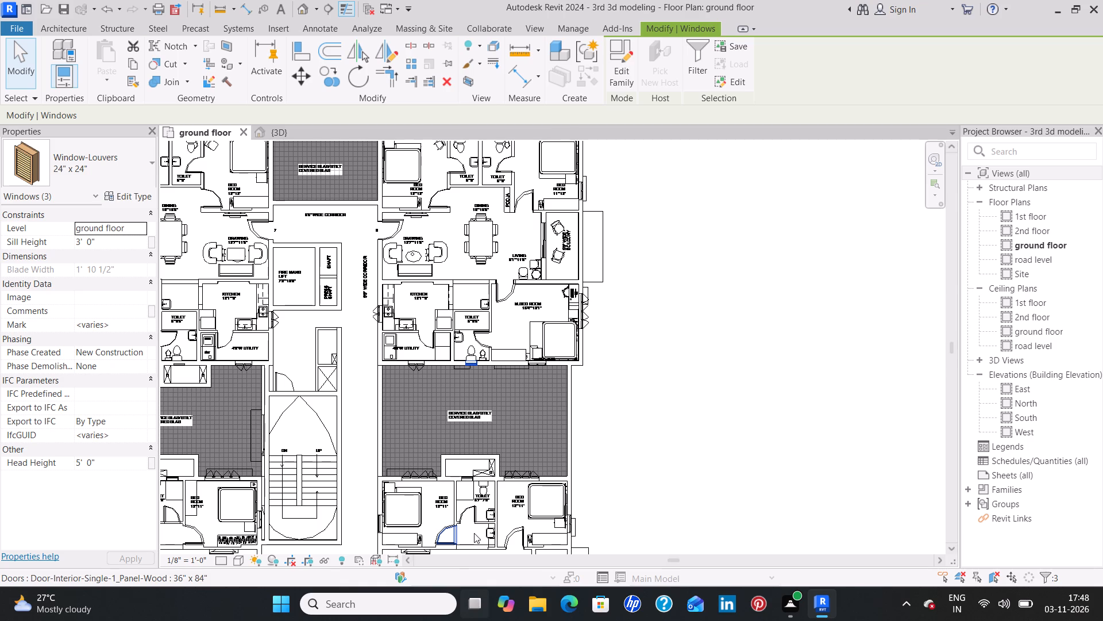
middle_drag(474, 533, 476, 375)
middle_drag(476, 523, 478, 397)
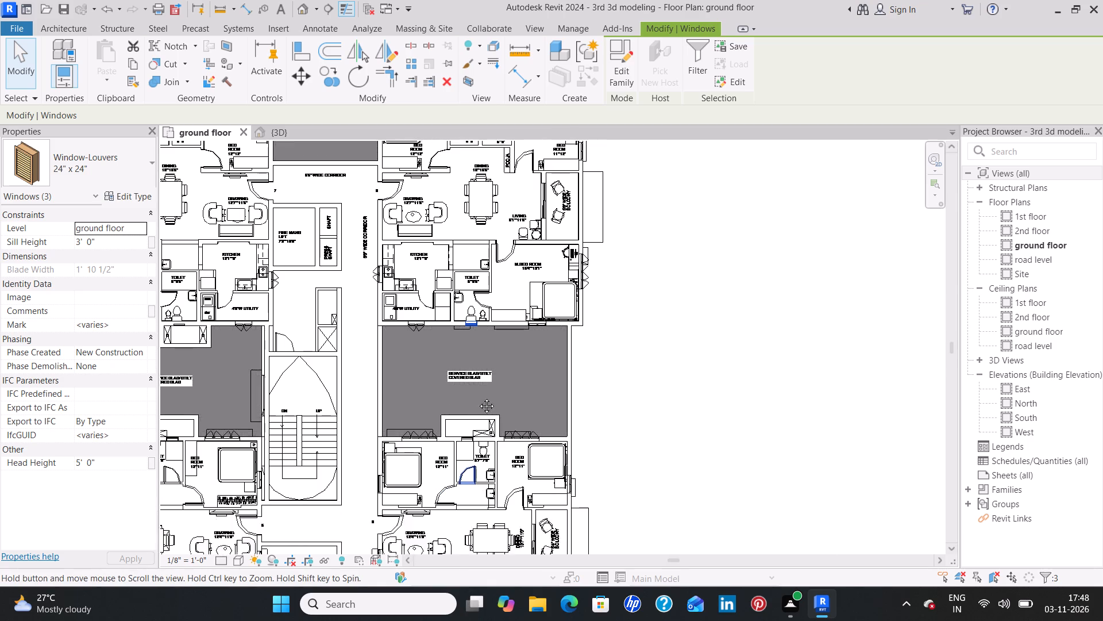
middle_drag(478, 397, 492, 305)
scroll(472, 248, up, 3)
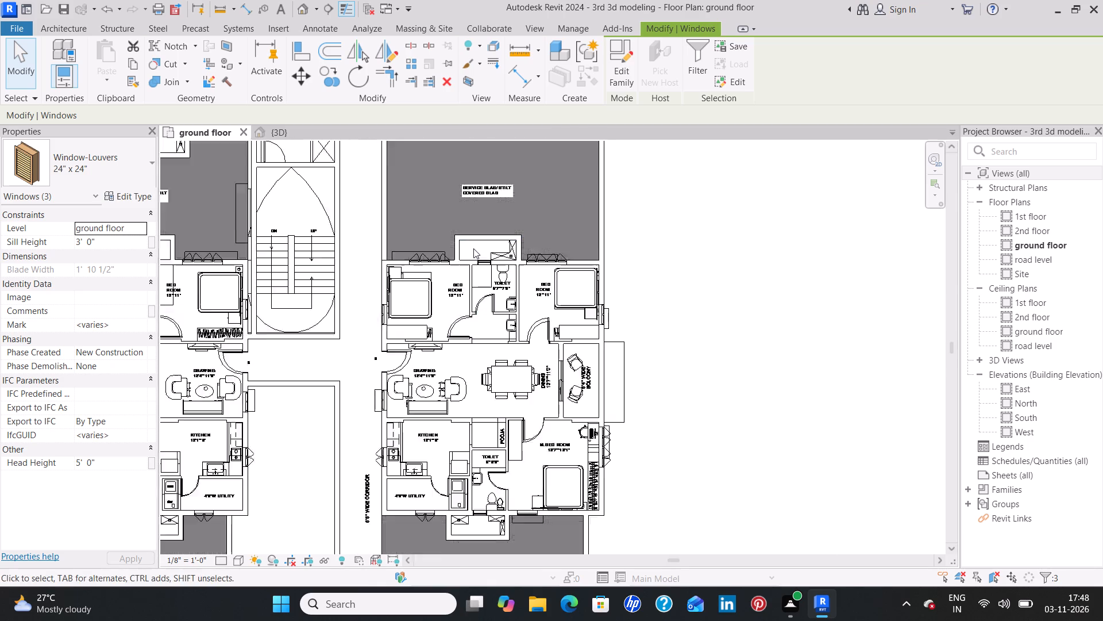
scroll(473, 248, up, 5)
ctrl+click(497, 278)
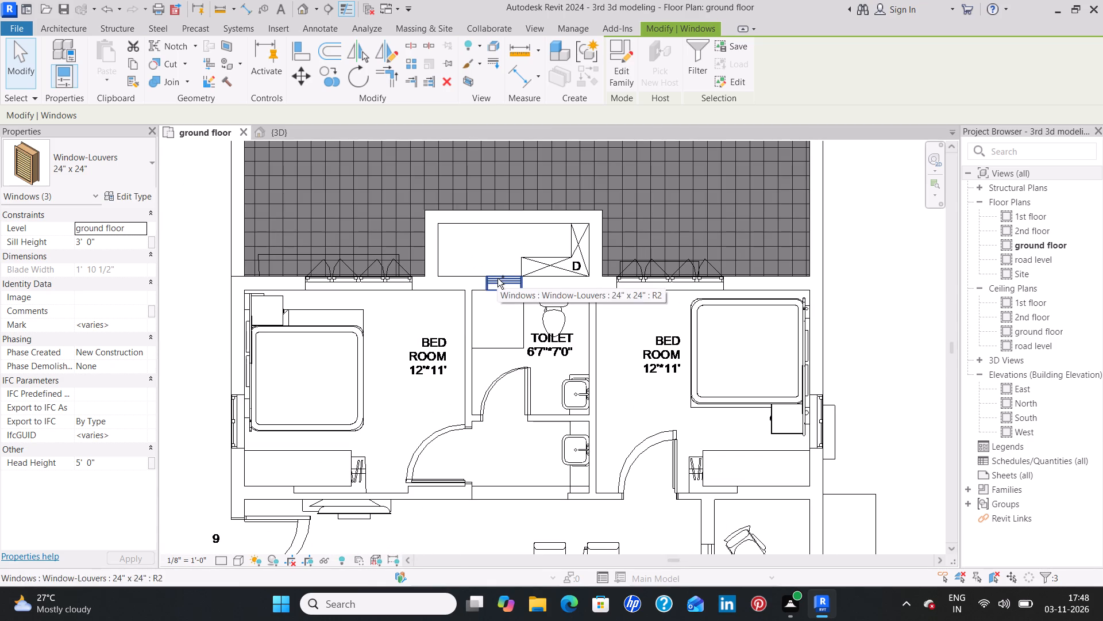
scroll(479, 448, down, 3)
middle_drag(492, 526, 491, 519)
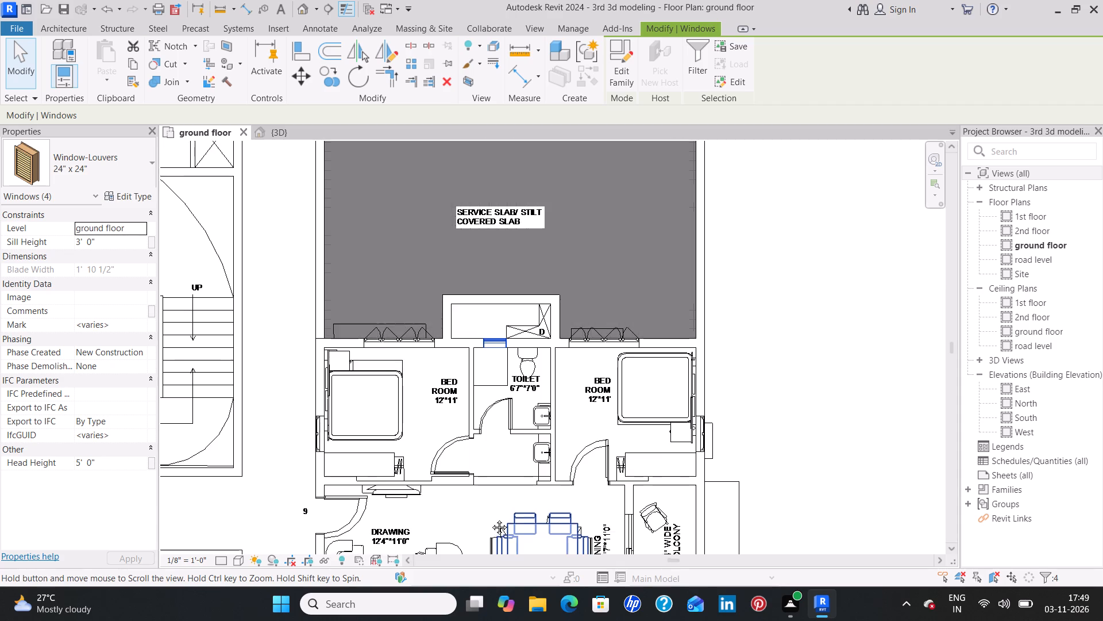
middle_drag(491, 519, 503, 224)
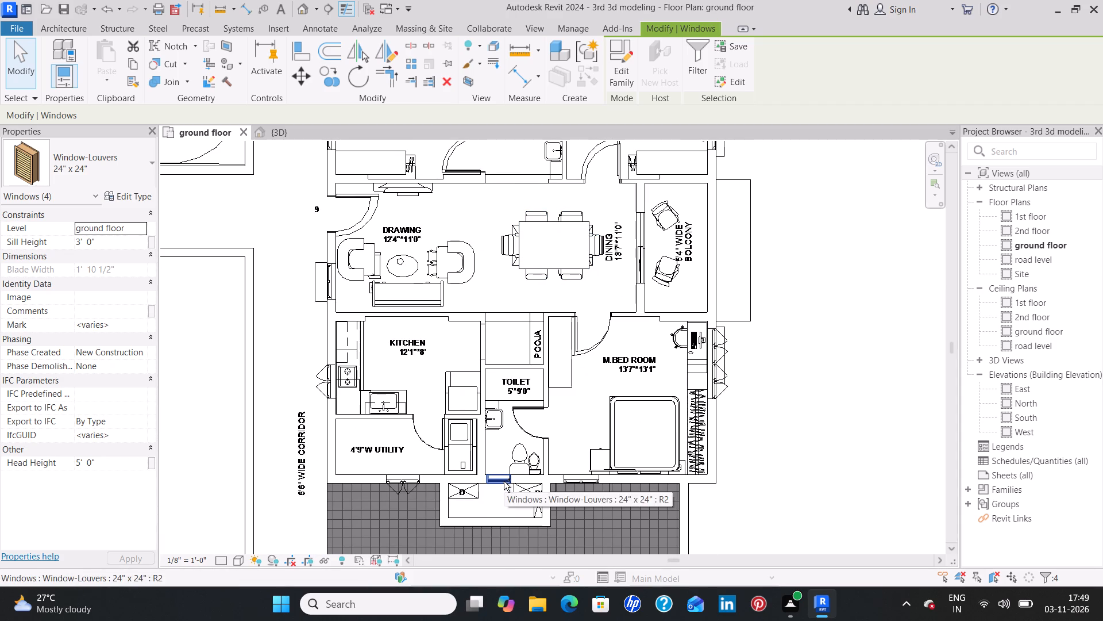
ctrl+click(504, 481)
Add the louvered windows of unit 10's toilets to the selection, starting with the 5' x 8'6" toilet beside the drawing room.
scroll(485, 510, down, 3)
middle_drag(487, 501, 492, 437)
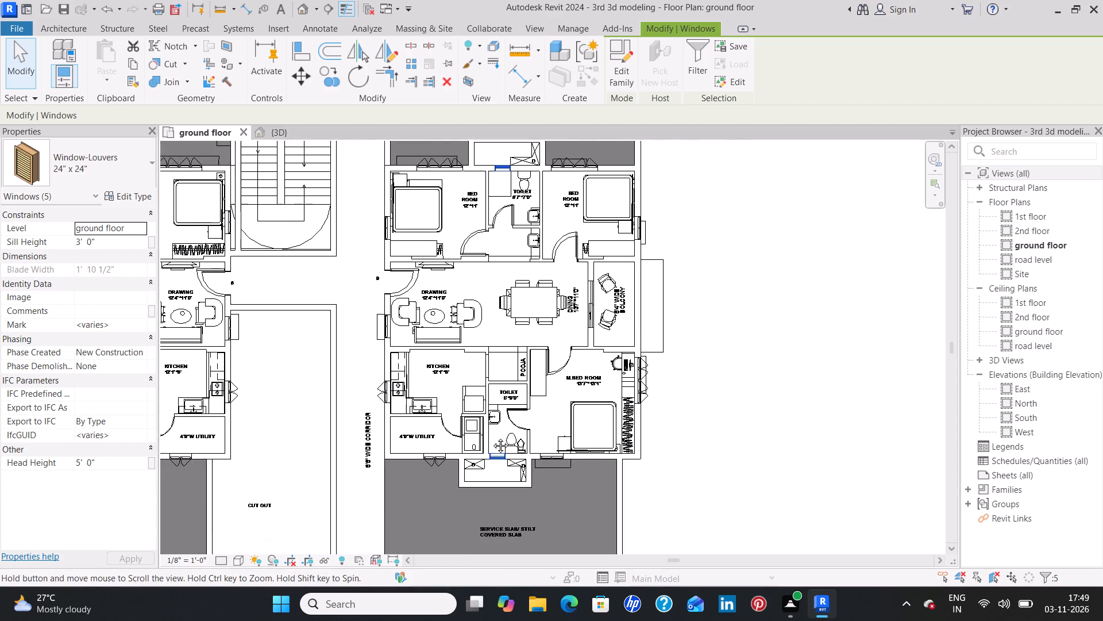
middle_drag(492, 437, 492, 252)
middle_drag(481, 441, 483, 355)
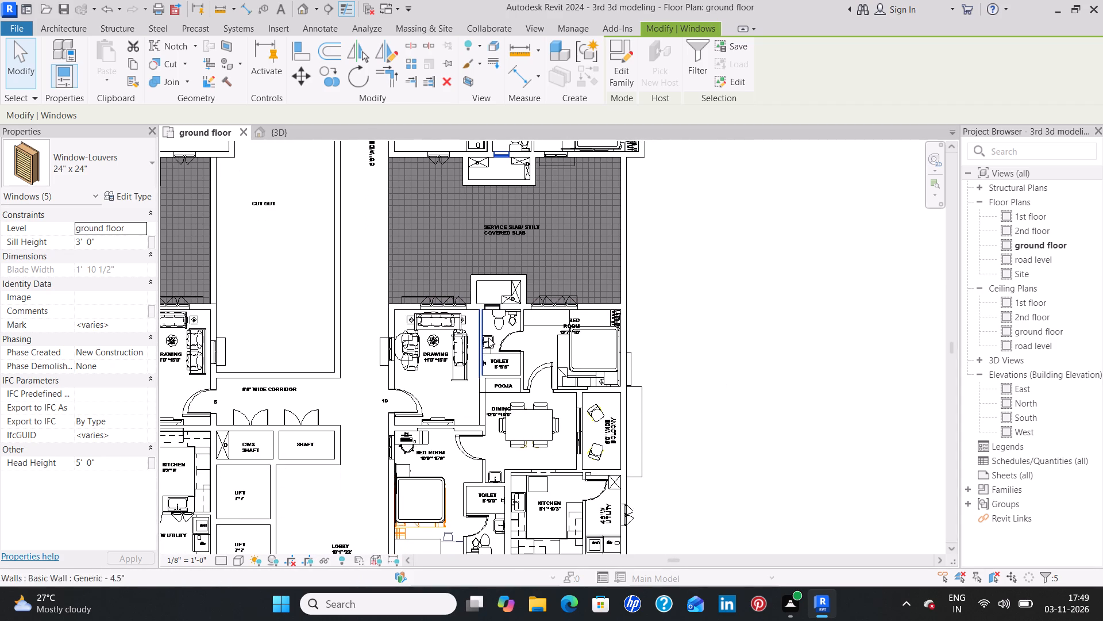
ctrl+click(493, 306)
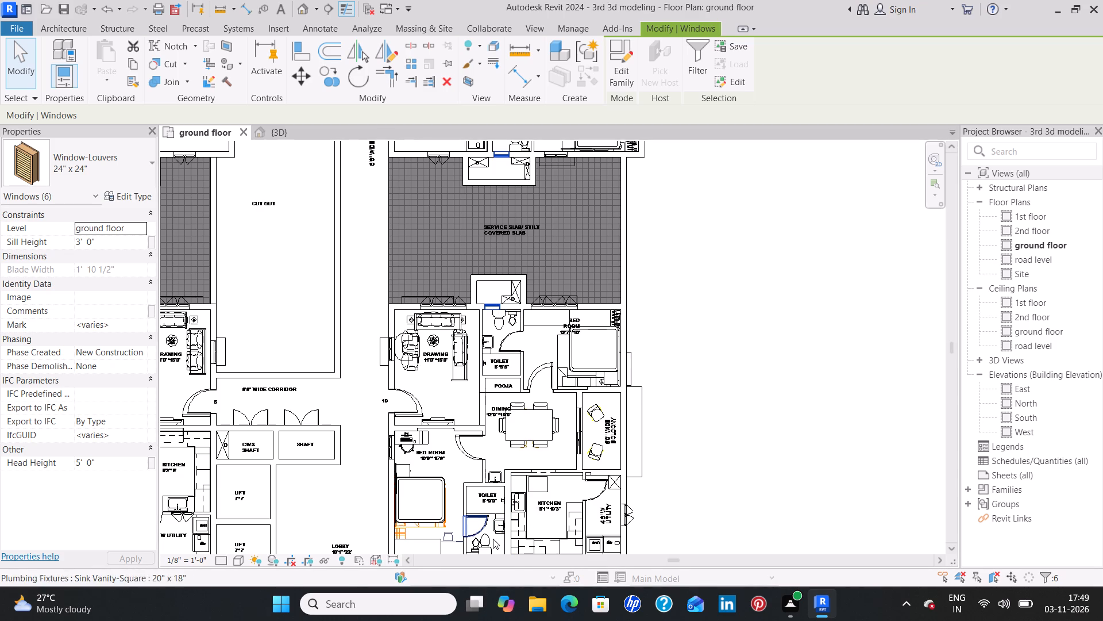
Extend the selection to the 24" x 24" louver toilet windows down the east flats and up the west flats to flat 6; set their sill height to 7'.
middle_drag(493, 539, 495, 305)
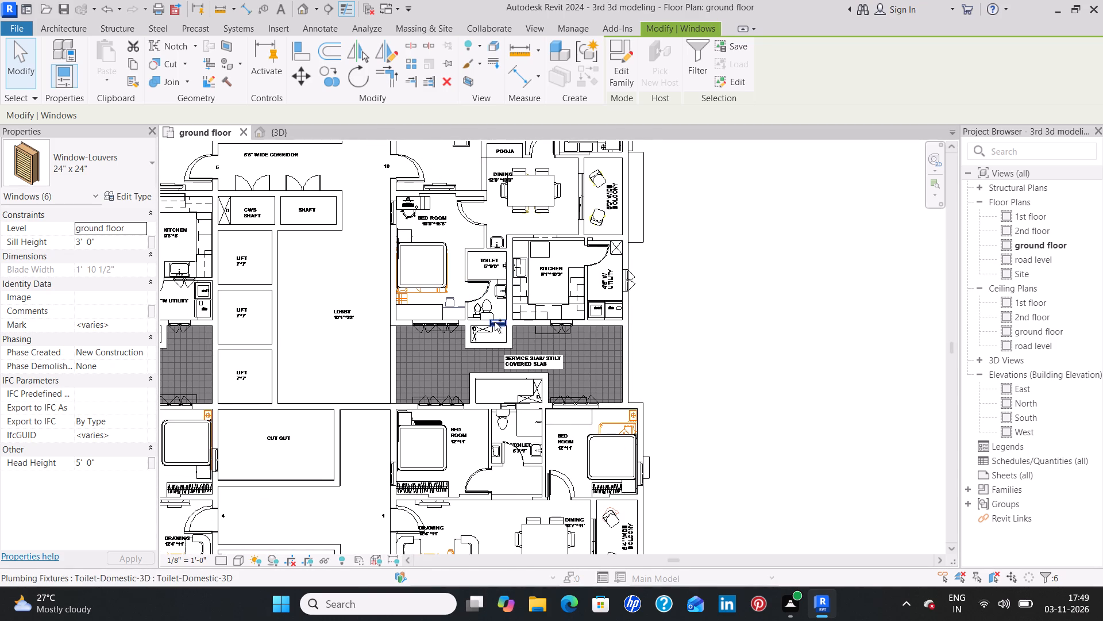
ctrl+click(496, 323)
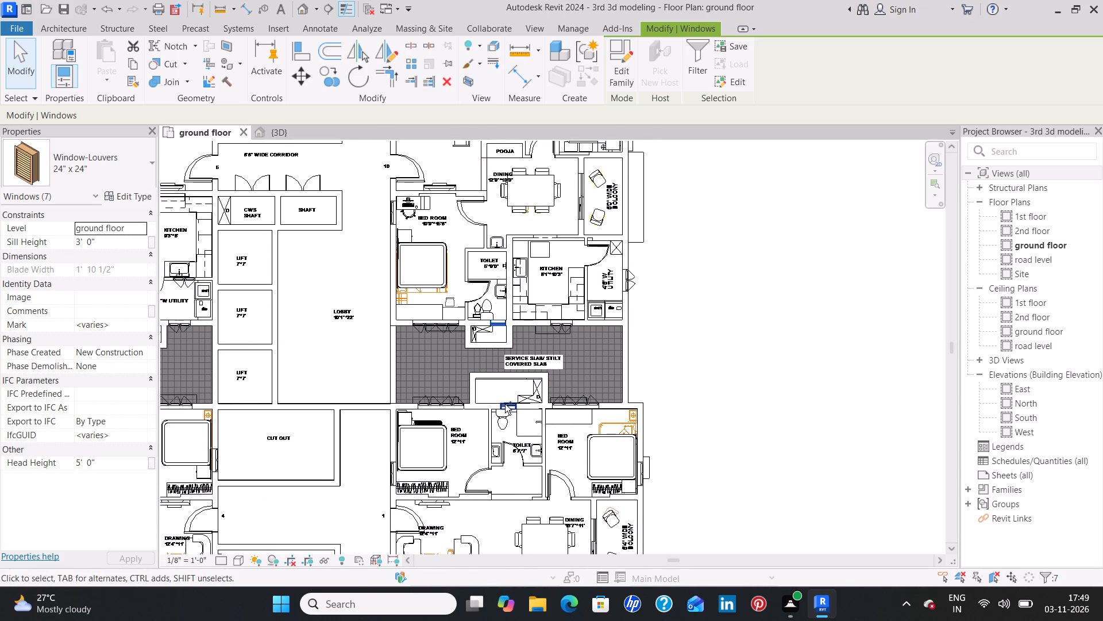
ctrl+click(505, 404)
scroll(496, 501, down, 1)
middle_drag(496, 501, 496, 329)
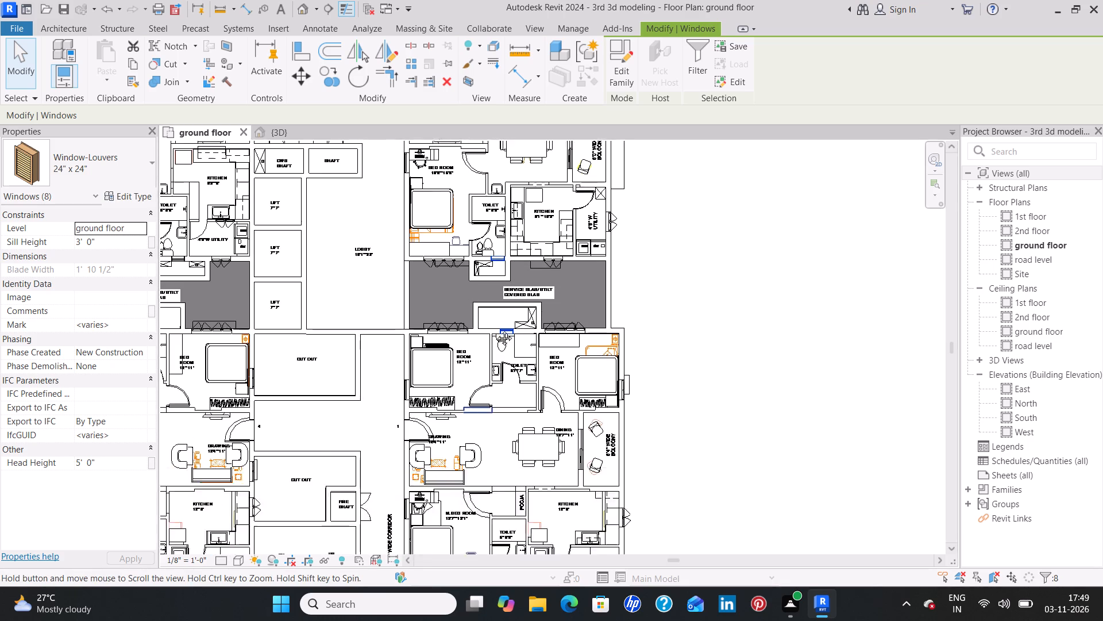
middle_drag(496, 329, 497, 225)
middle_drag(522, 414, 527, 321)
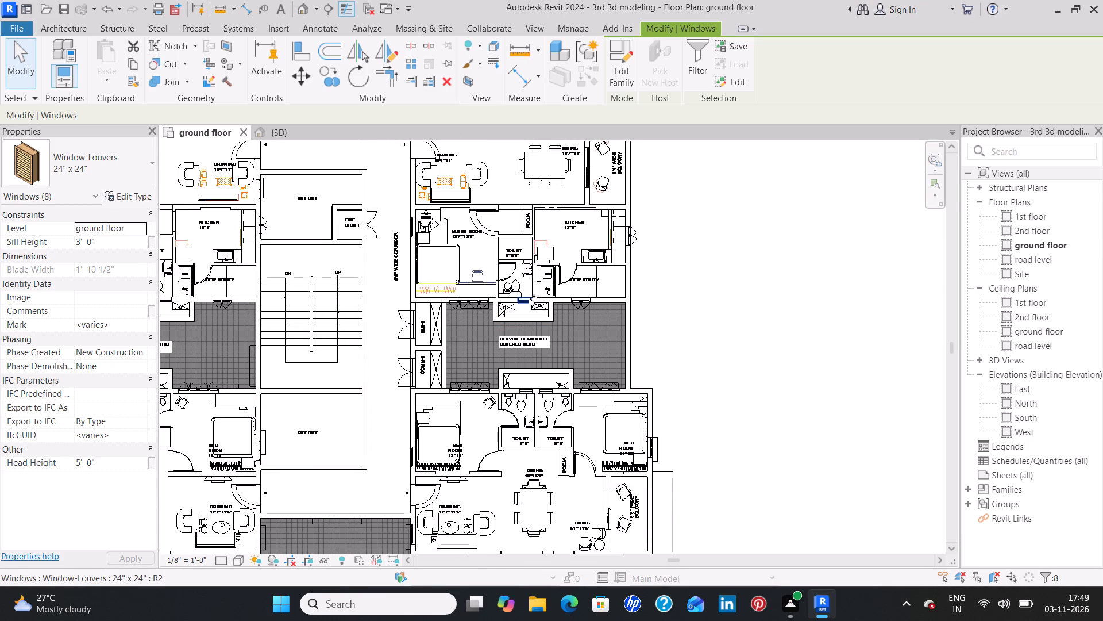
ctrl+click(529, 298)
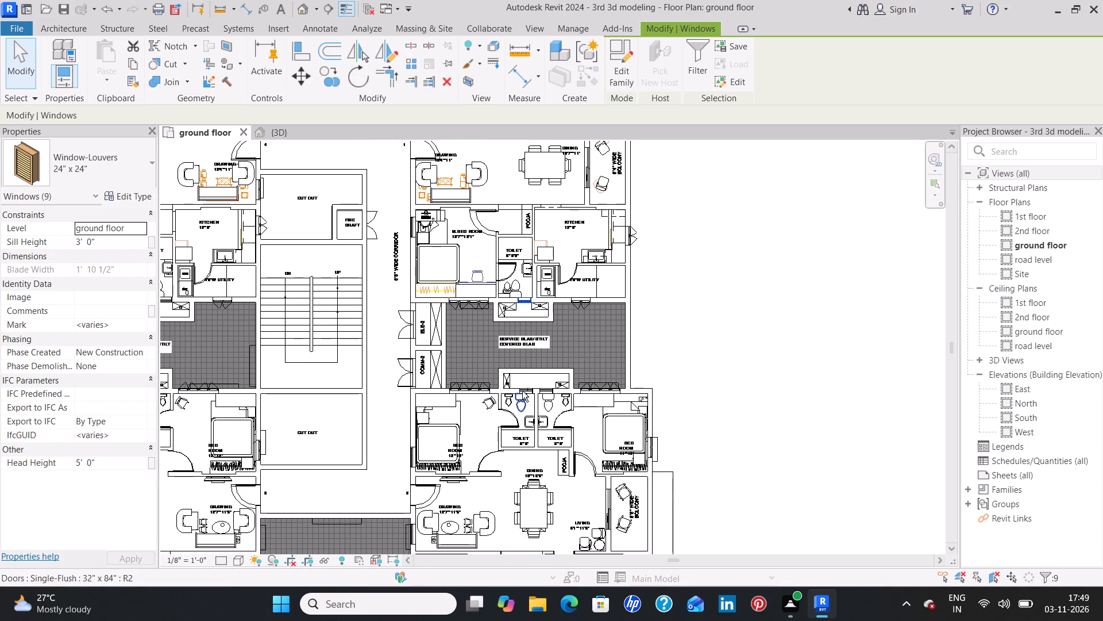
ctrl+click(522, 391)
ctrl+click(548, 390)
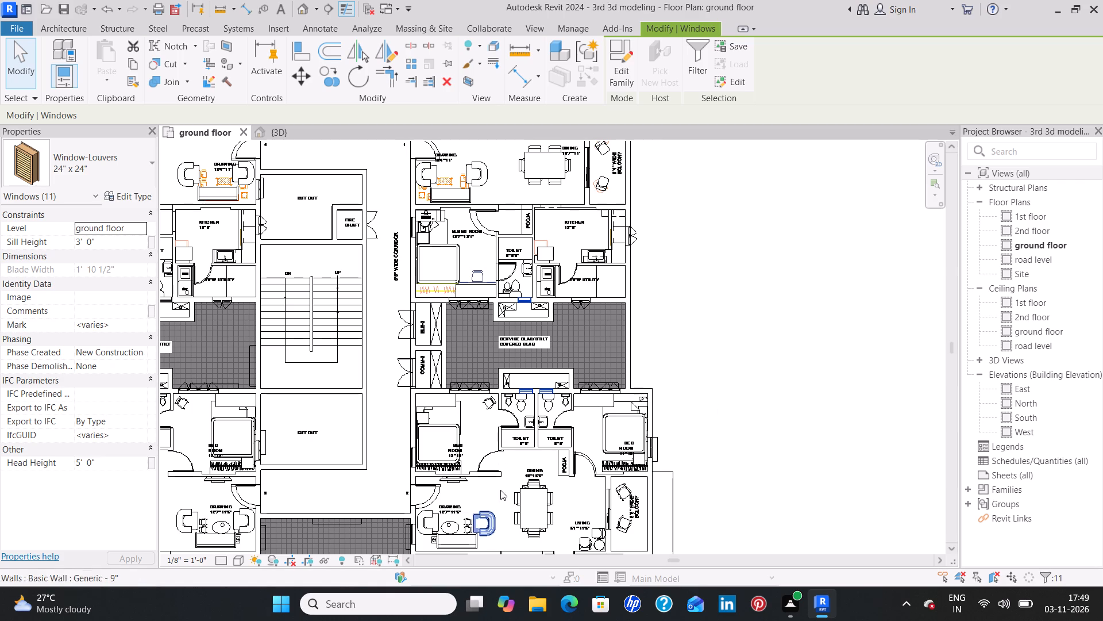
middle_drag(510, 504, 510, 280)
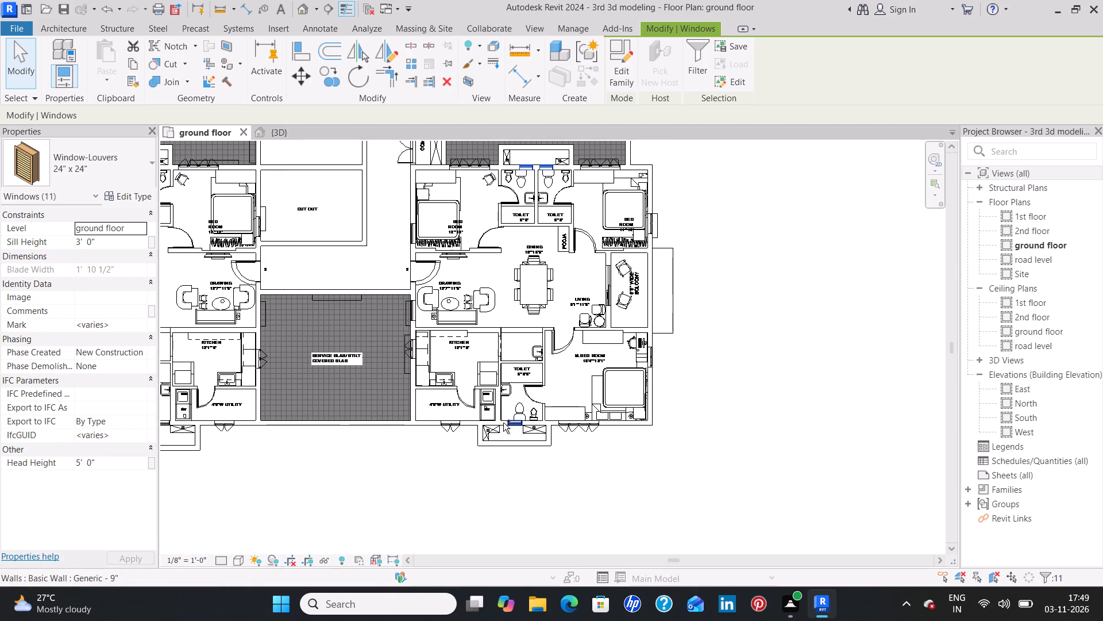
ctrl+click(518, 422)
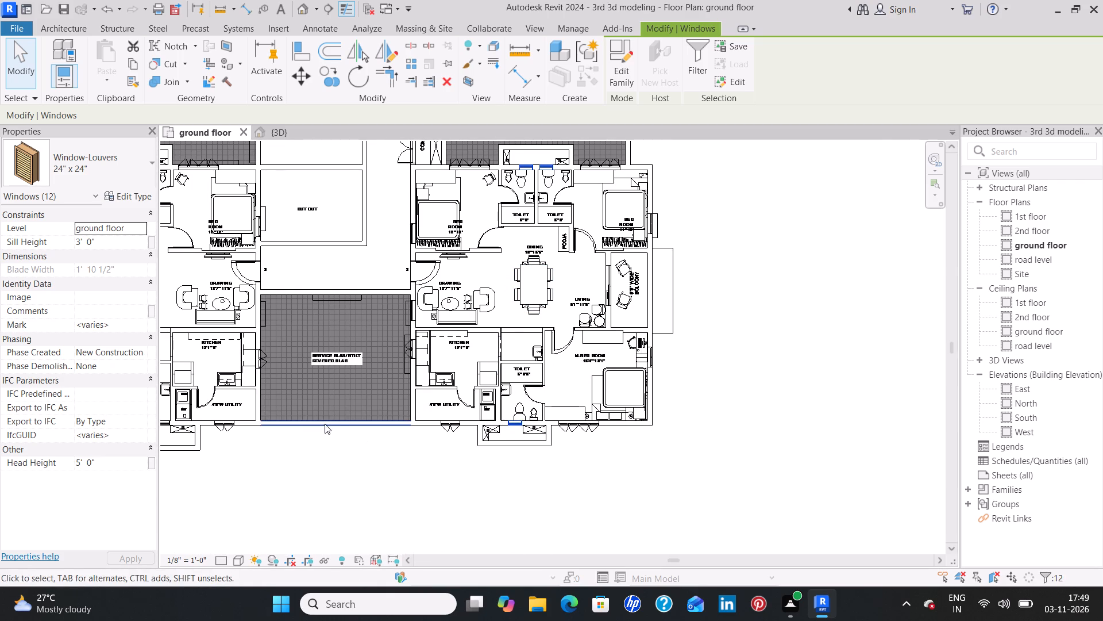
middle_drag(325, 424, 661, 417)
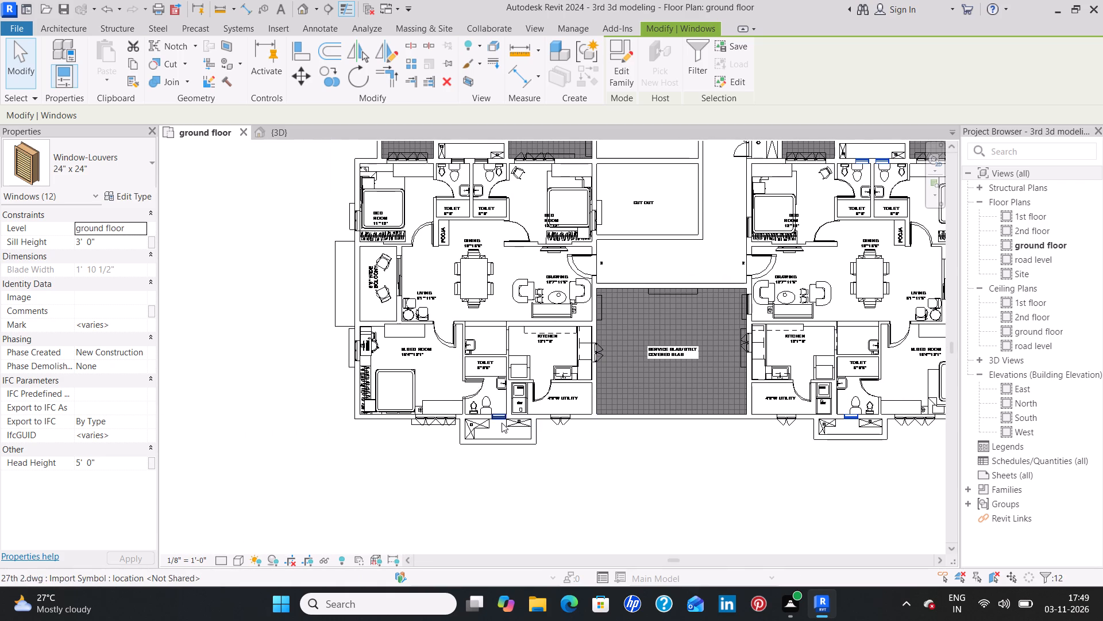
ctrl+click(499, 416)
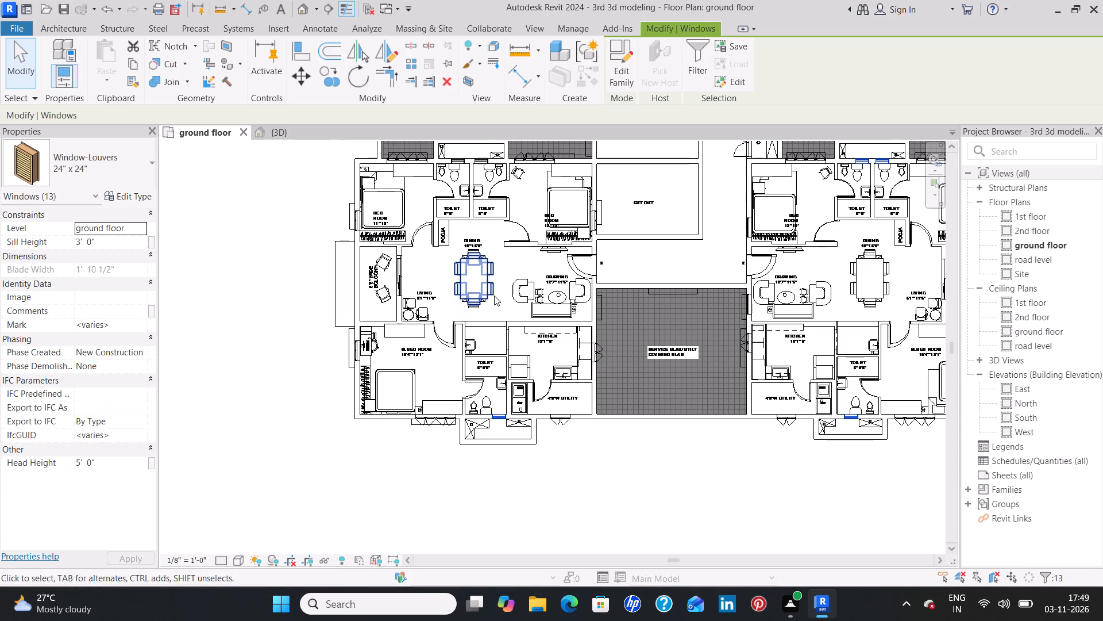
middle_drag(496, 295, 499, 513)
scroll(485, 389, up, 3)
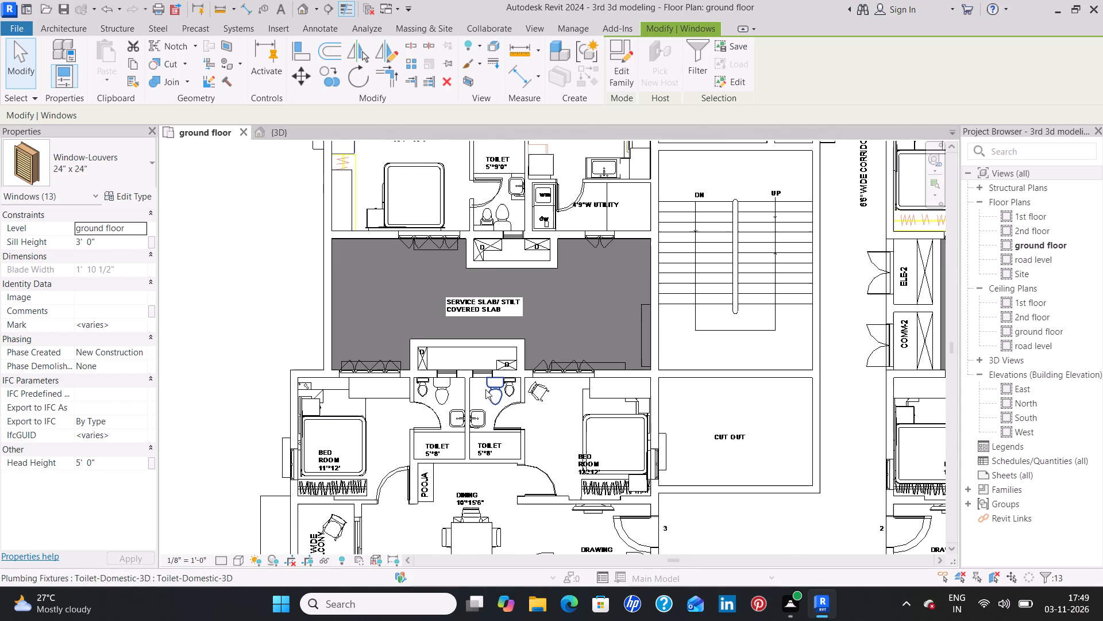
ctrl+click(485, 373)
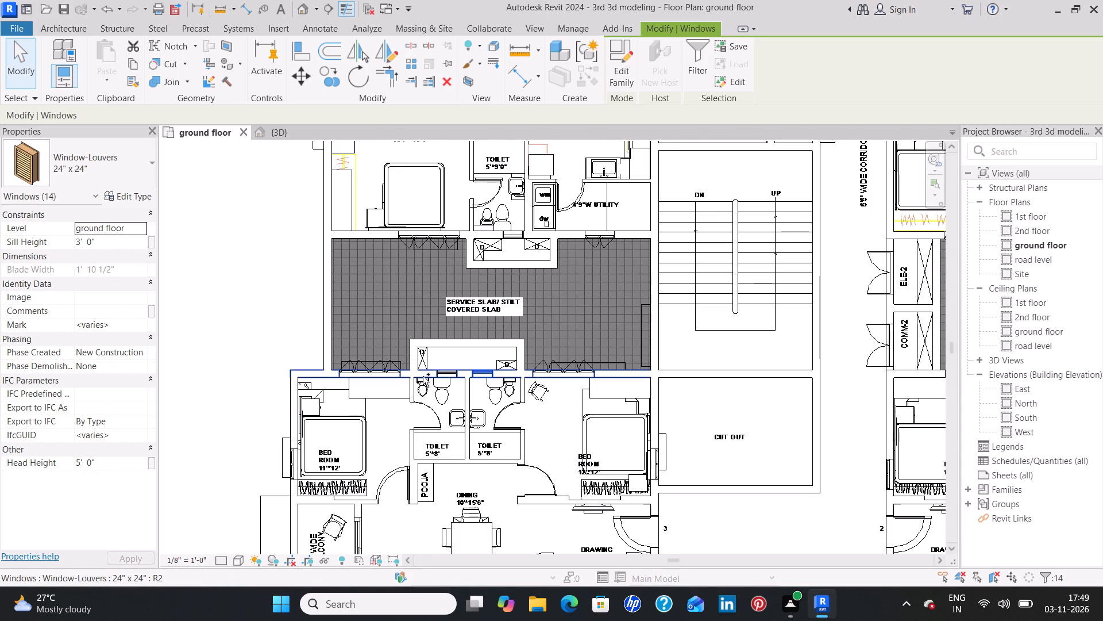
ctrl+click(446, 372)
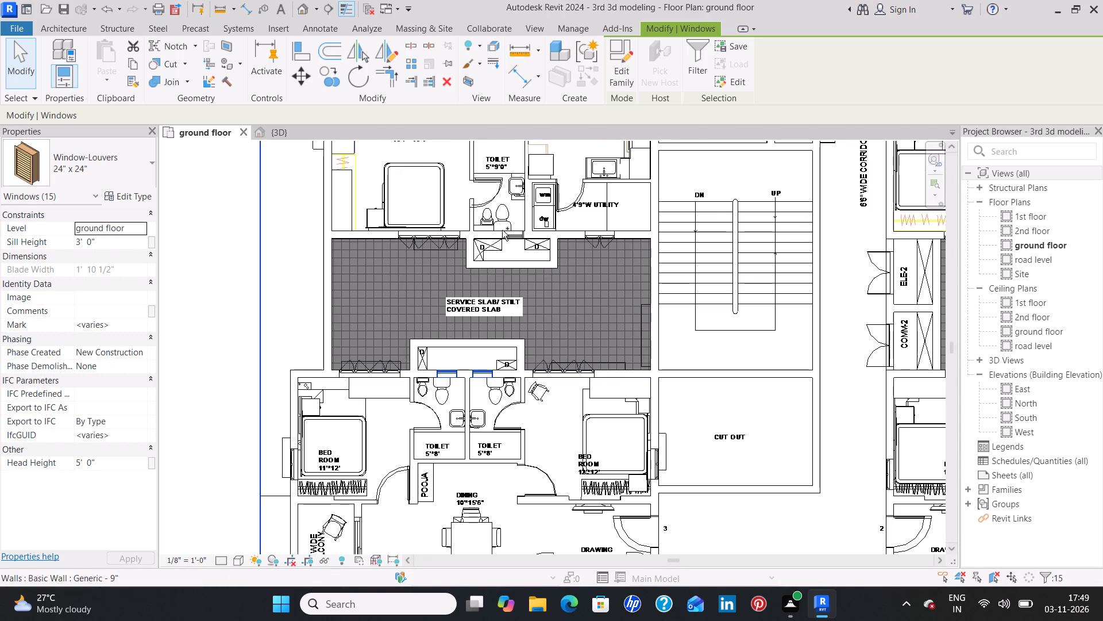
ctrl+click(508, 235)
middle_drag(511, 209, 511, 211)
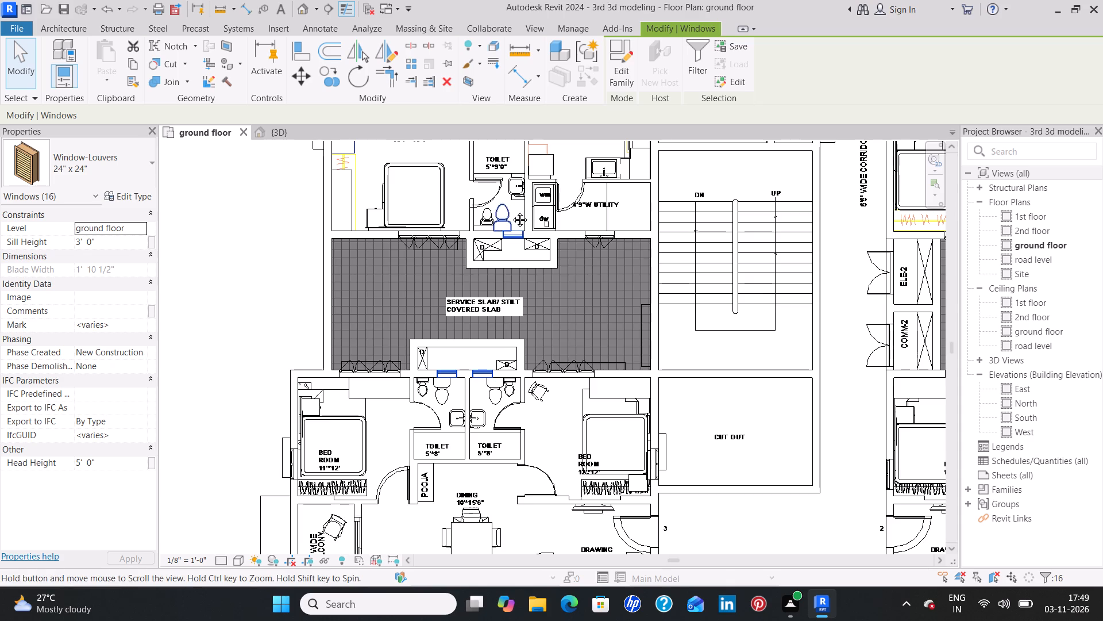
middle_drag(511, 211, 491, 542)
middle_drag(507, 233, 511, 476)
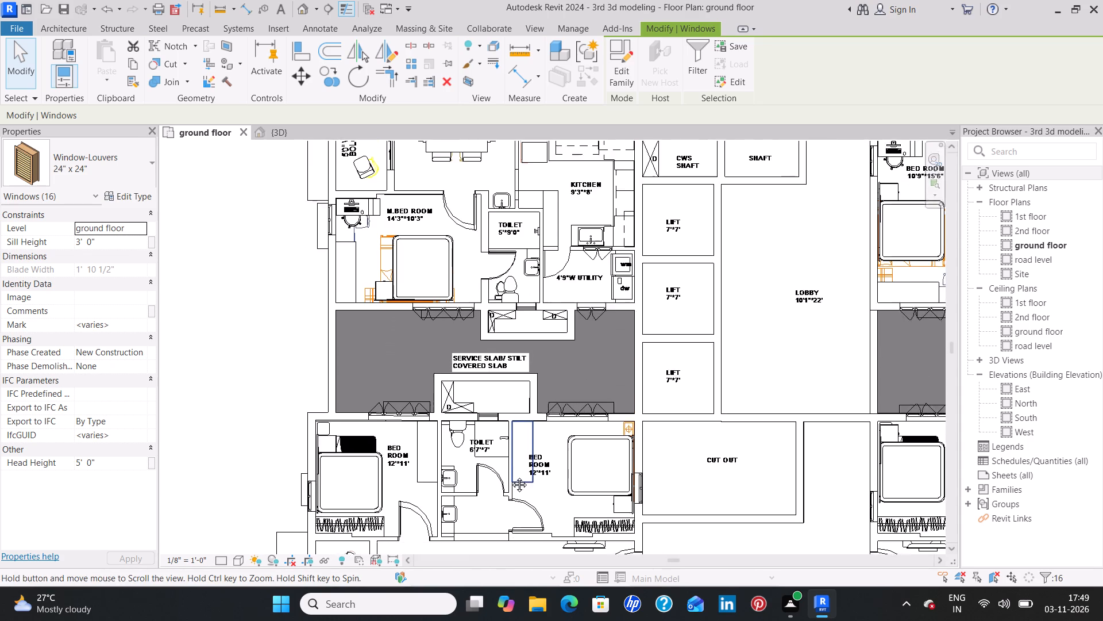
middle_drag(511, 476, 503, 515)
middle_drag(517, 340, 523, 405)
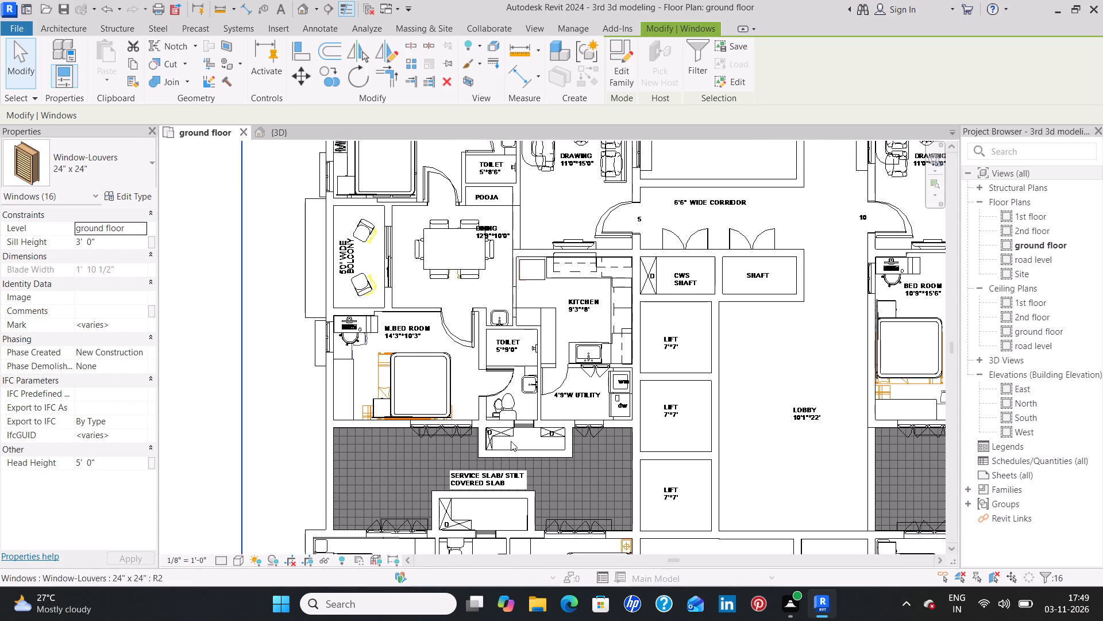
ctrl+click(489, 536)
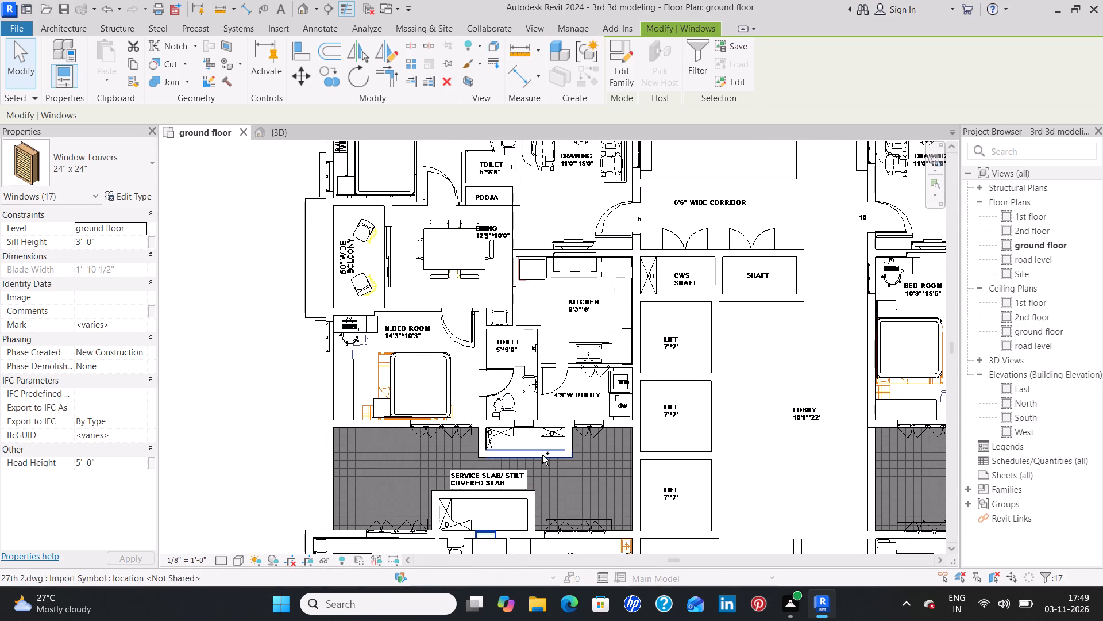
ctrl+click(526, 425)
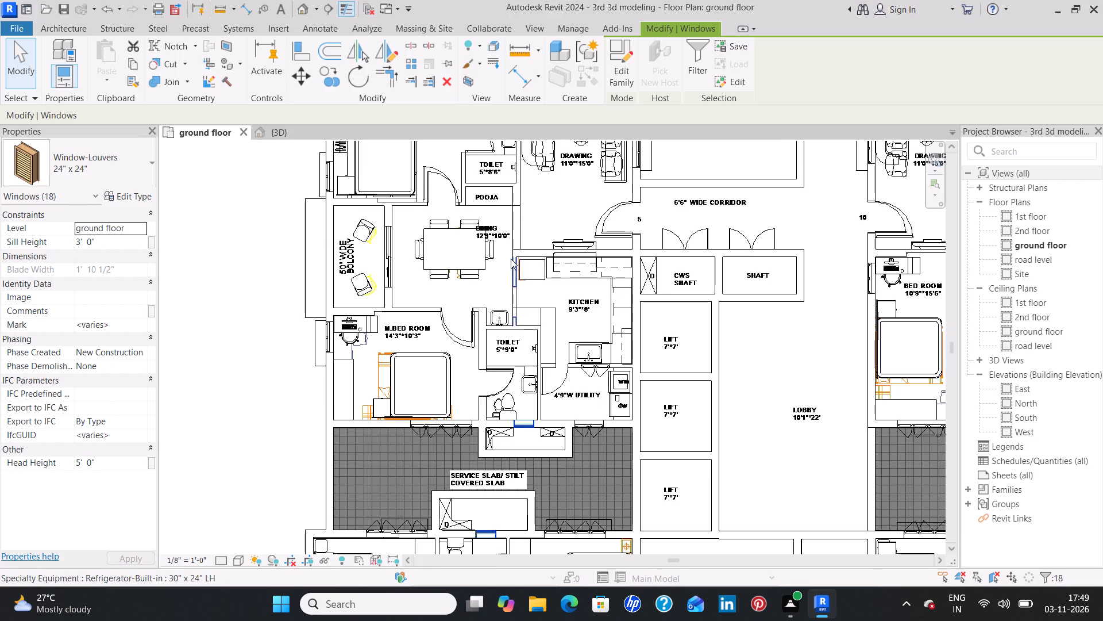
middle_drag(510, 258, 503, 526)
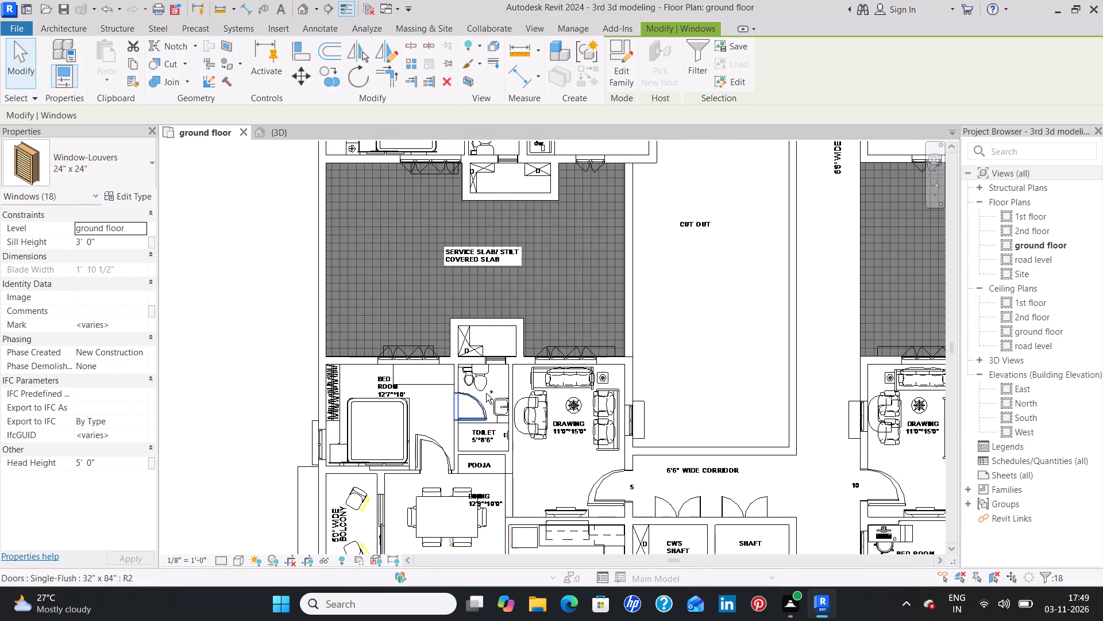
ctrl+click(495, 356)
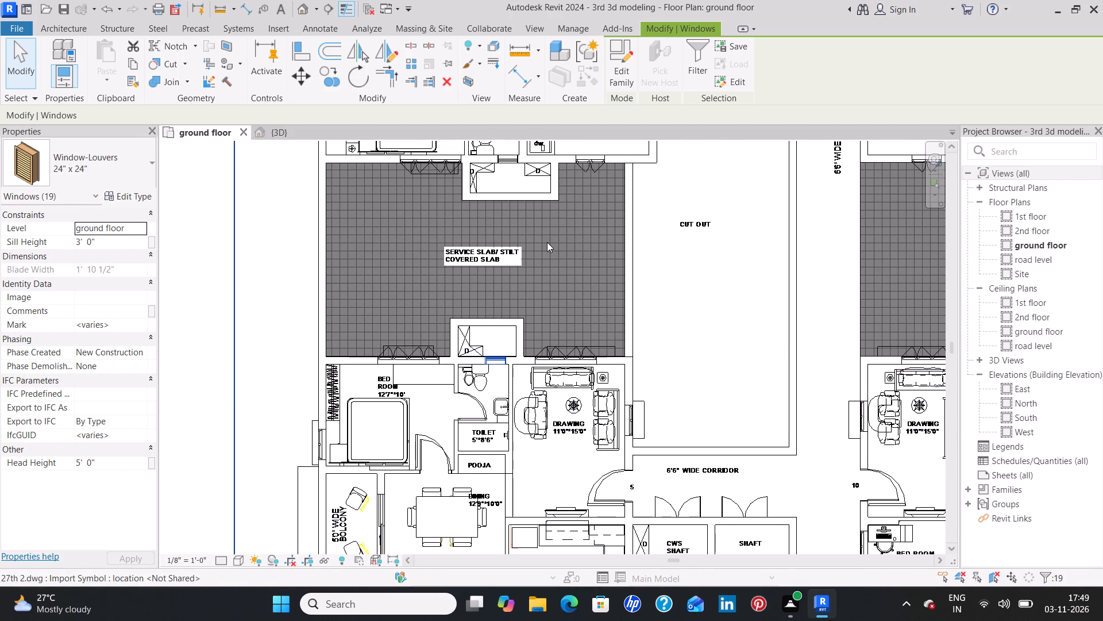
middle_drag(547, 247, 534, 557)
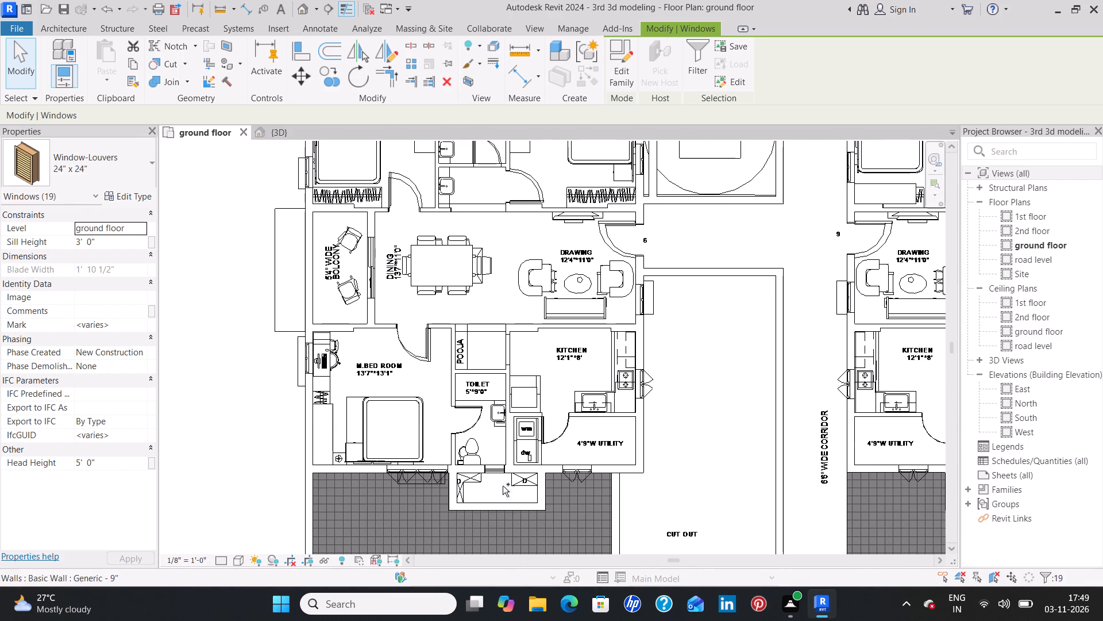
ctrl+click(499, 469)
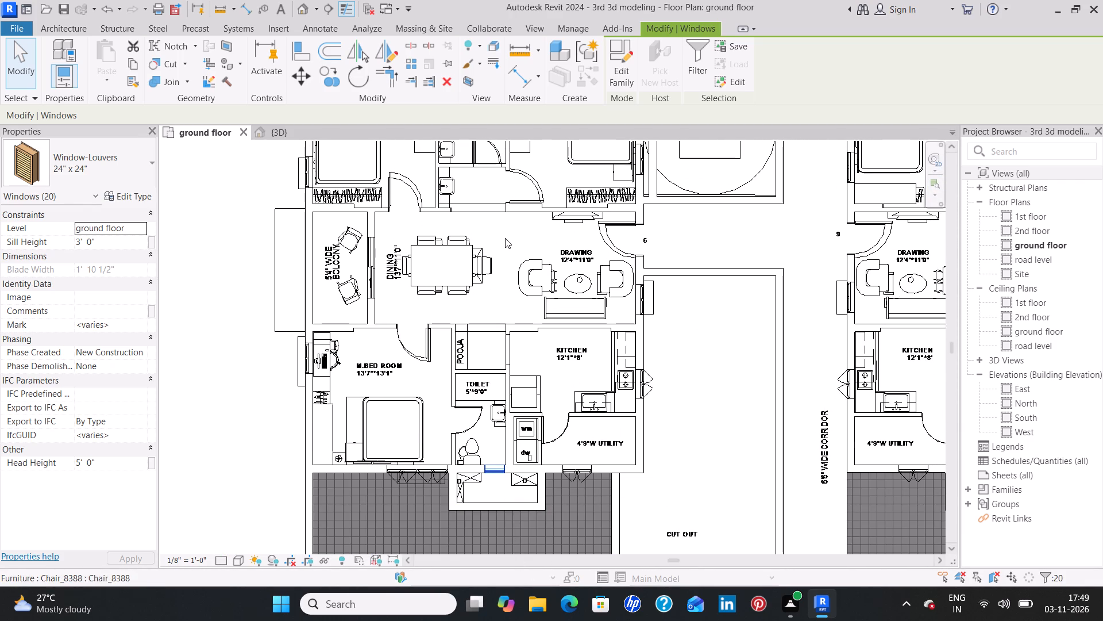
middle_drag(505, 238, 514, 615)
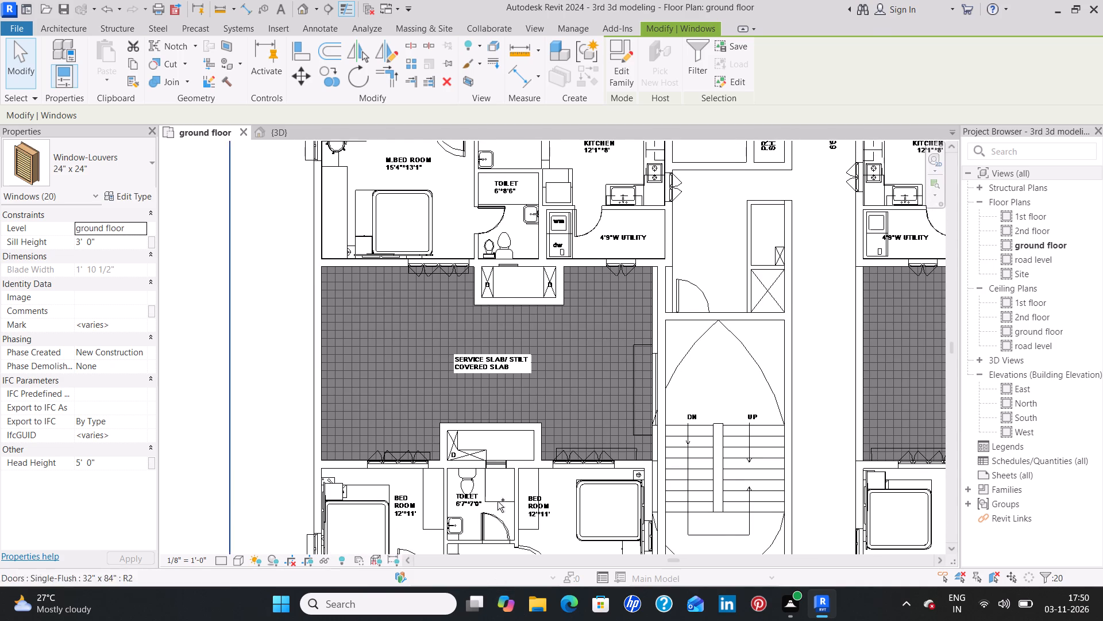
ctrl+click(499, 462)
middle_drag(551, 344, 554, 466)
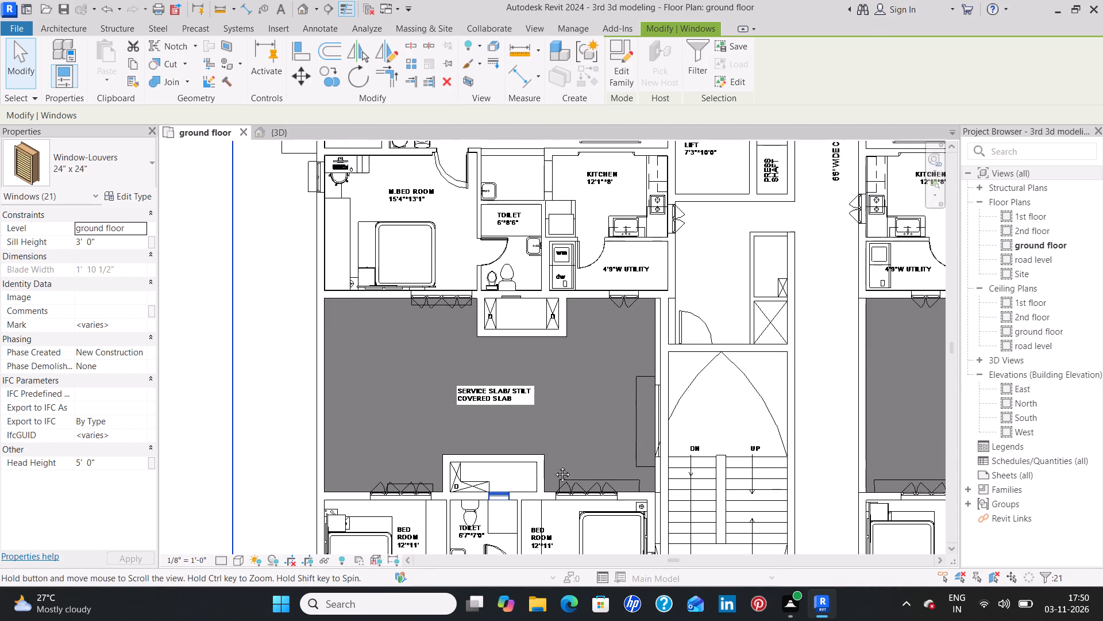
middle_drag(554, 466, 551, 581)
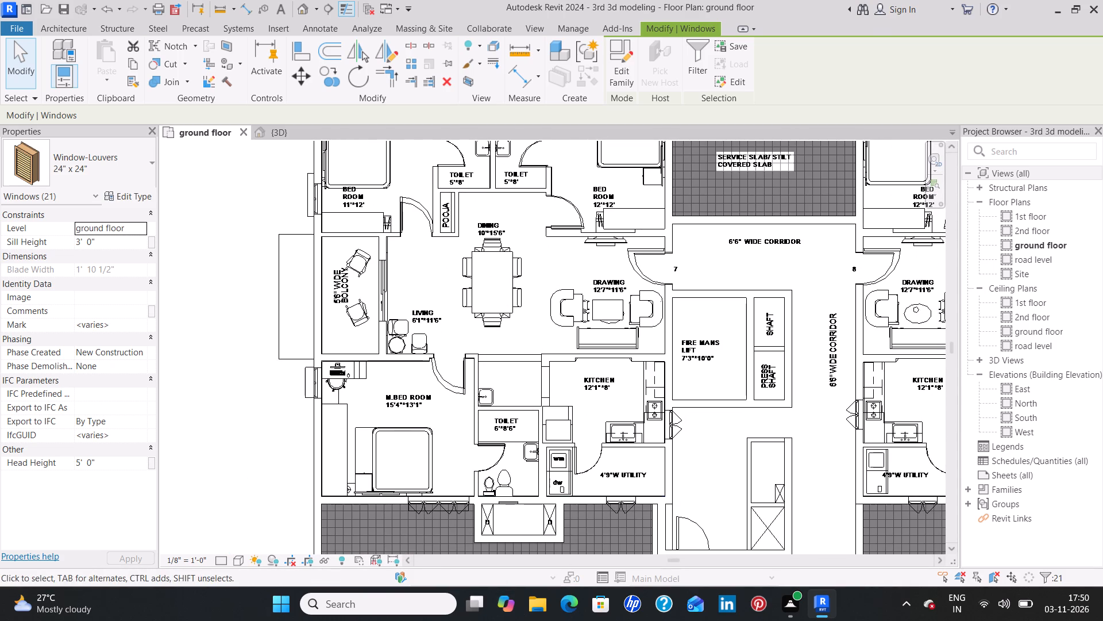
click(115, 243)
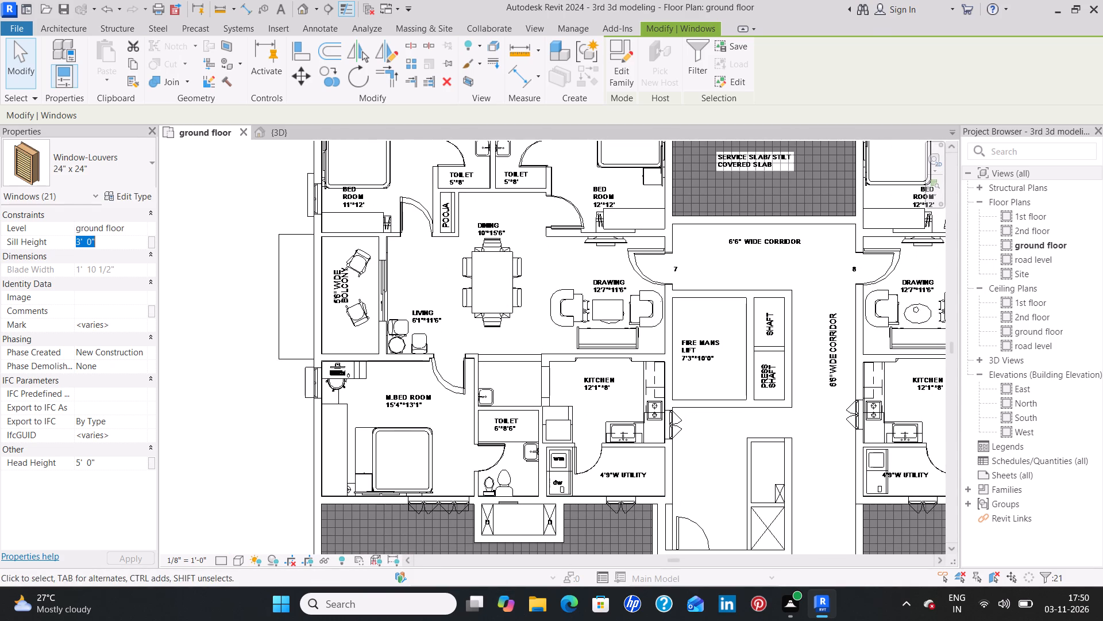
key(BackSpace)
key(7)
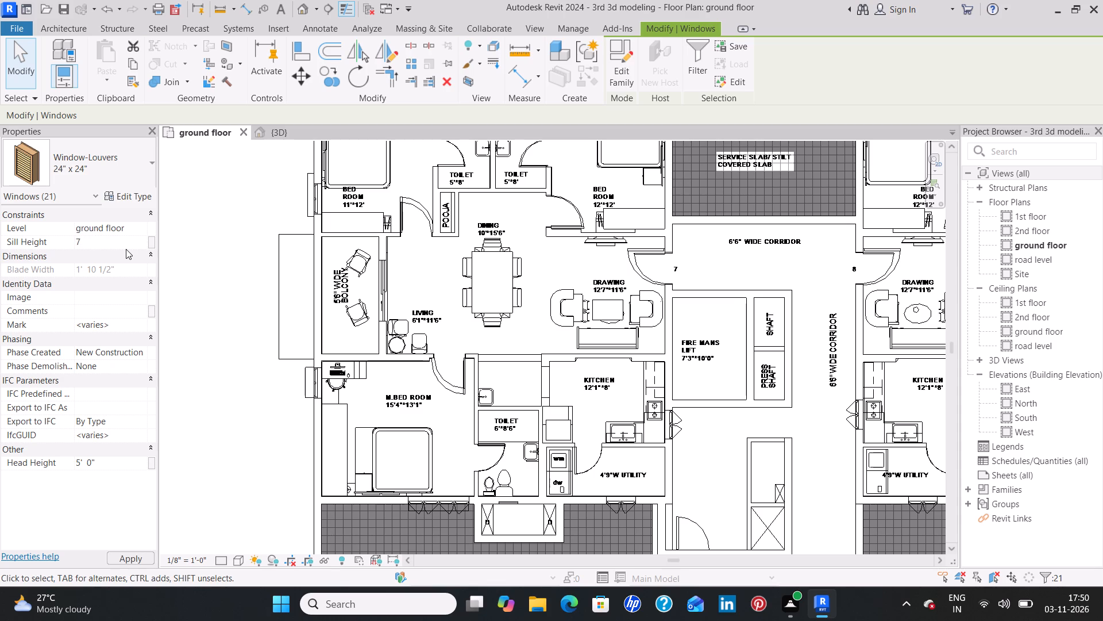
key(apostrophe)
click(126, 560)
click(222, 507)
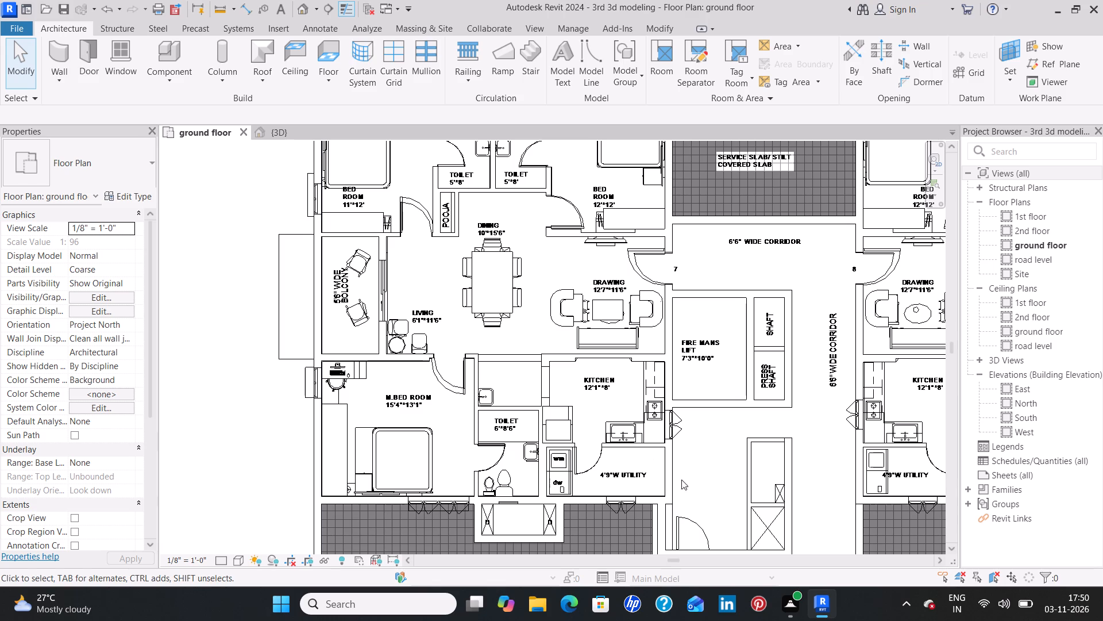
Check the sill height of the louver window in the 5'*8' toilet beside flat 8's 12'*12' bedroom.
middle_drag(707, 279, 412, 554)
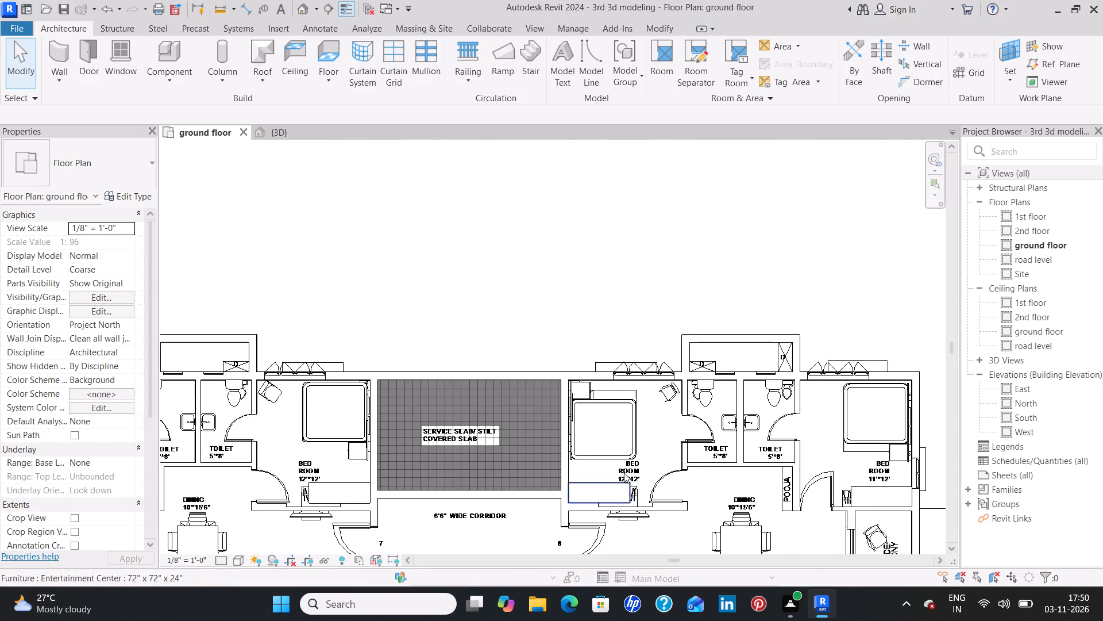
click(726, 377)
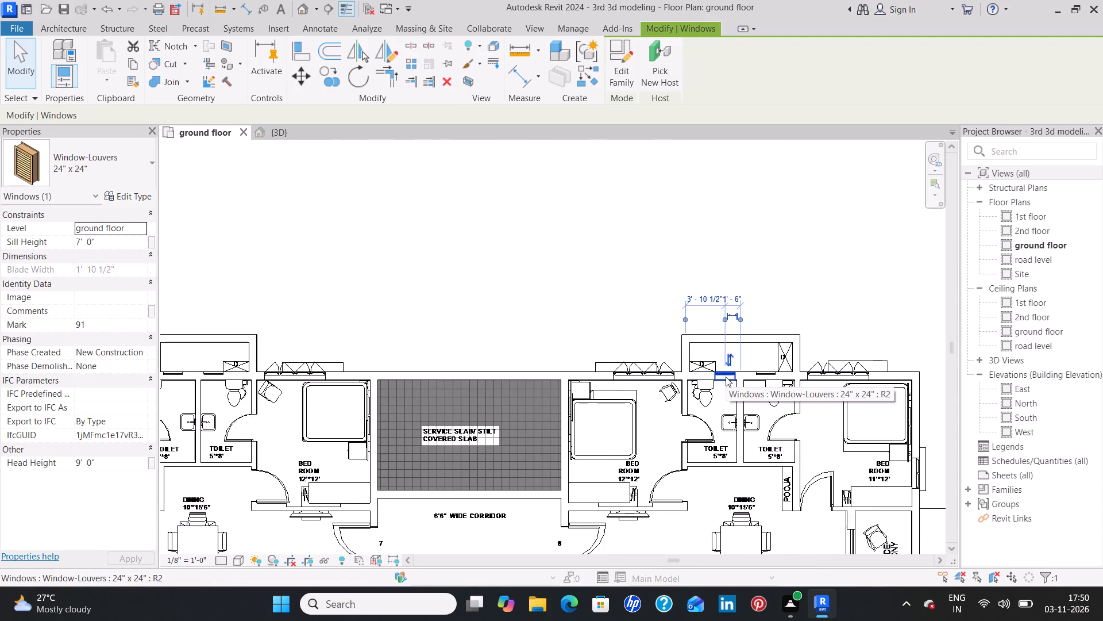
key(Escape)
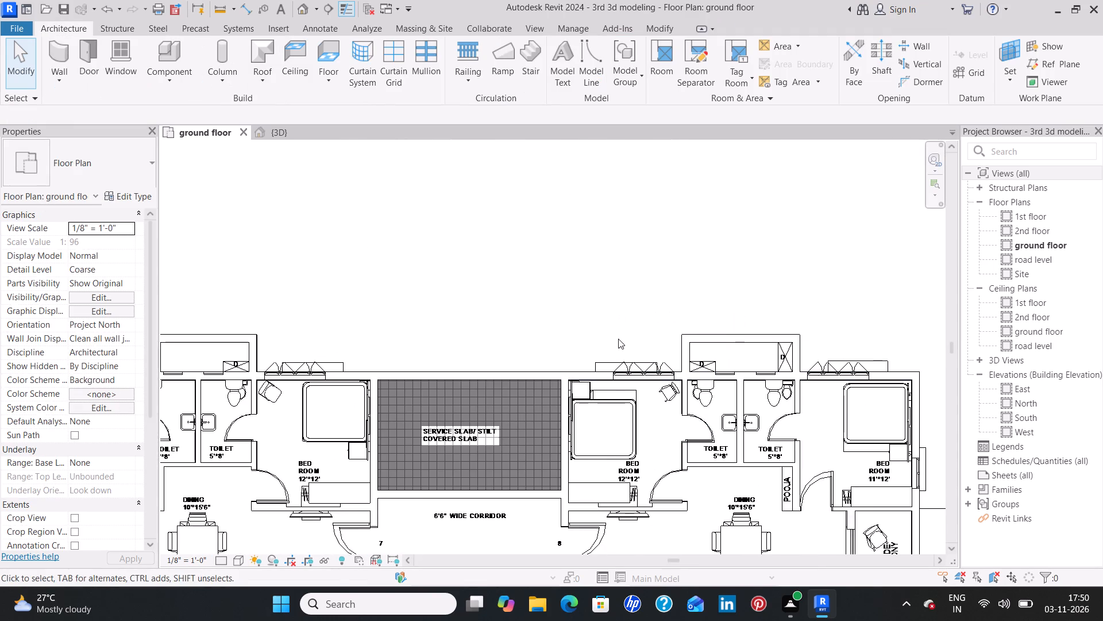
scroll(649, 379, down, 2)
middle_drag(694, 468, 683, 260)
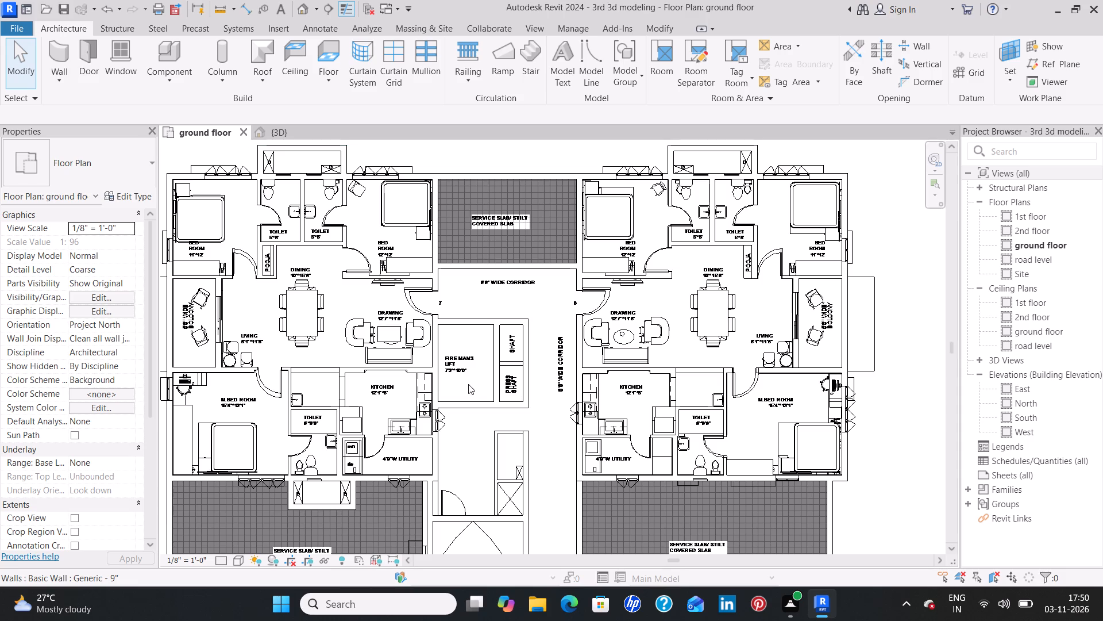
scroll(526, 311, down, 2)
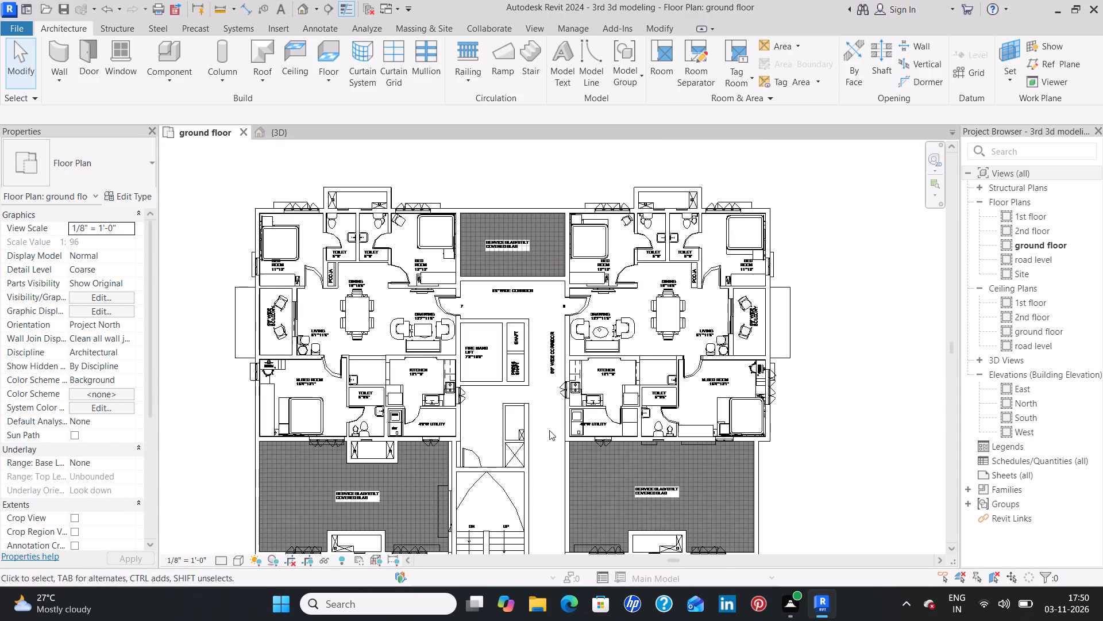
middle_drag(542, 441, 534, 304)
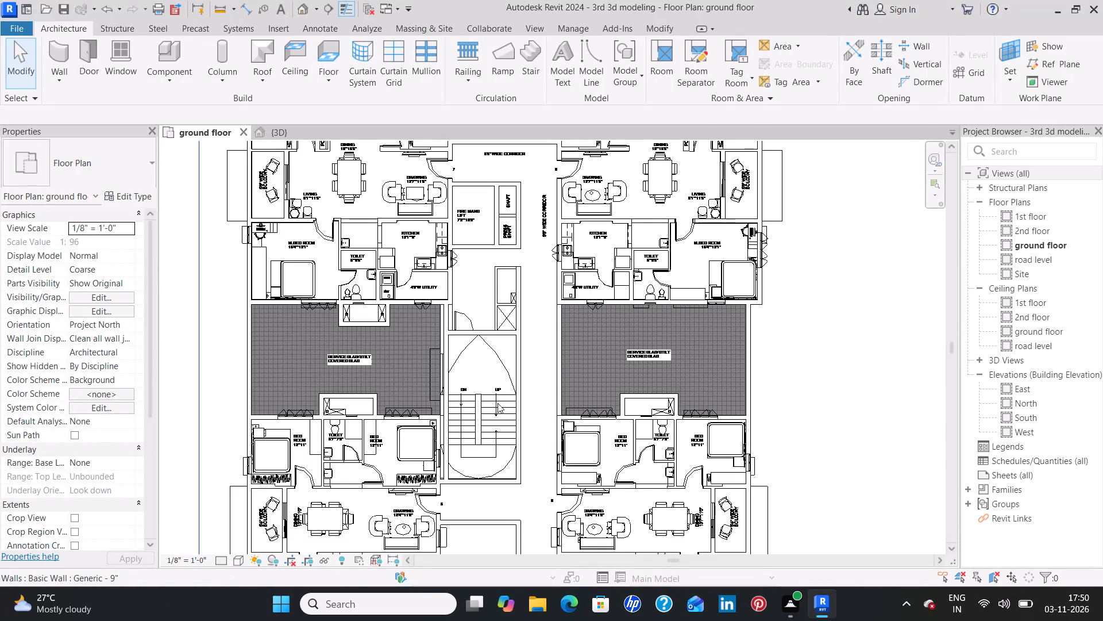
Start a straight-run stair for the stairwell between flats 6 and 9, with the location line set to Run: Left.
middle_drag(500, 401, 481, 297)
scroll(475, 313, up, 4)
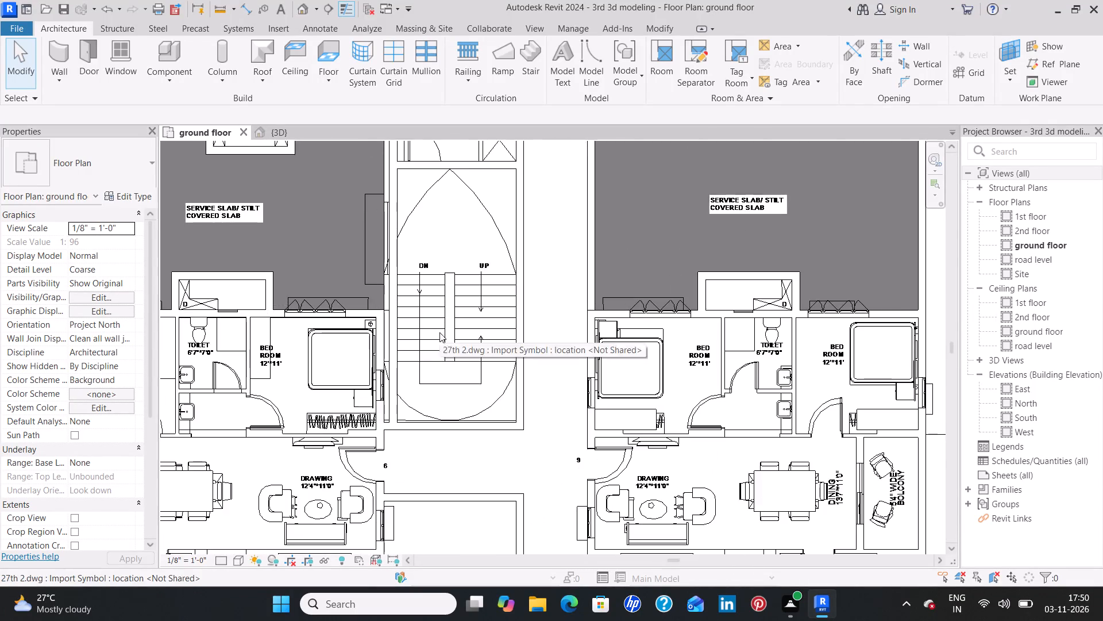
scroll(439, 338, up, 3)
scroll(455, 321, down, 2)
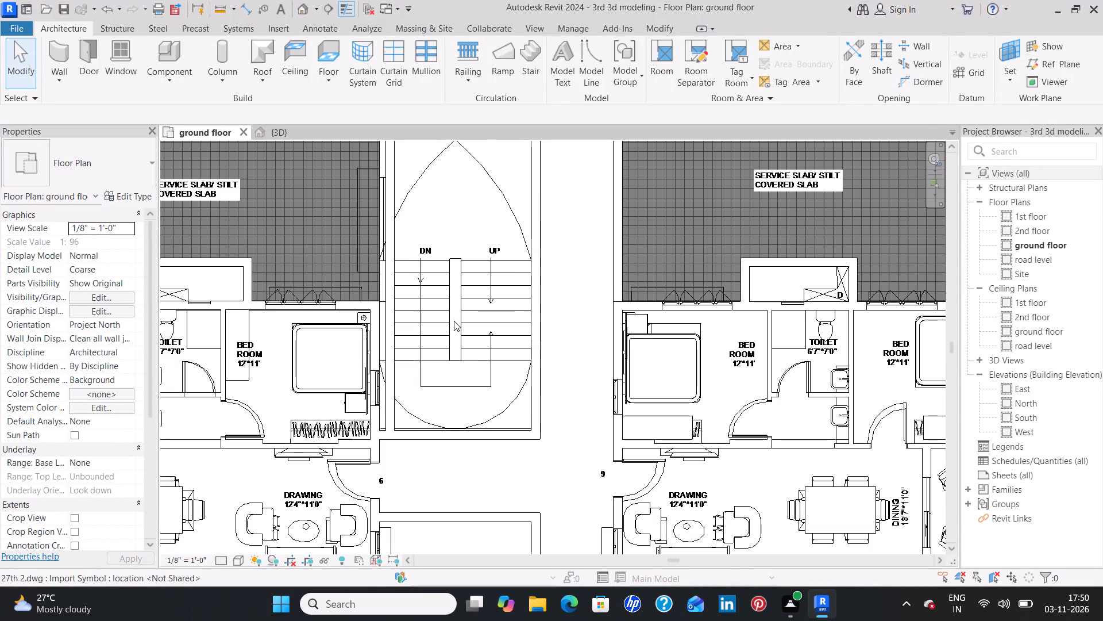
scroll(670, 413, down, 2)
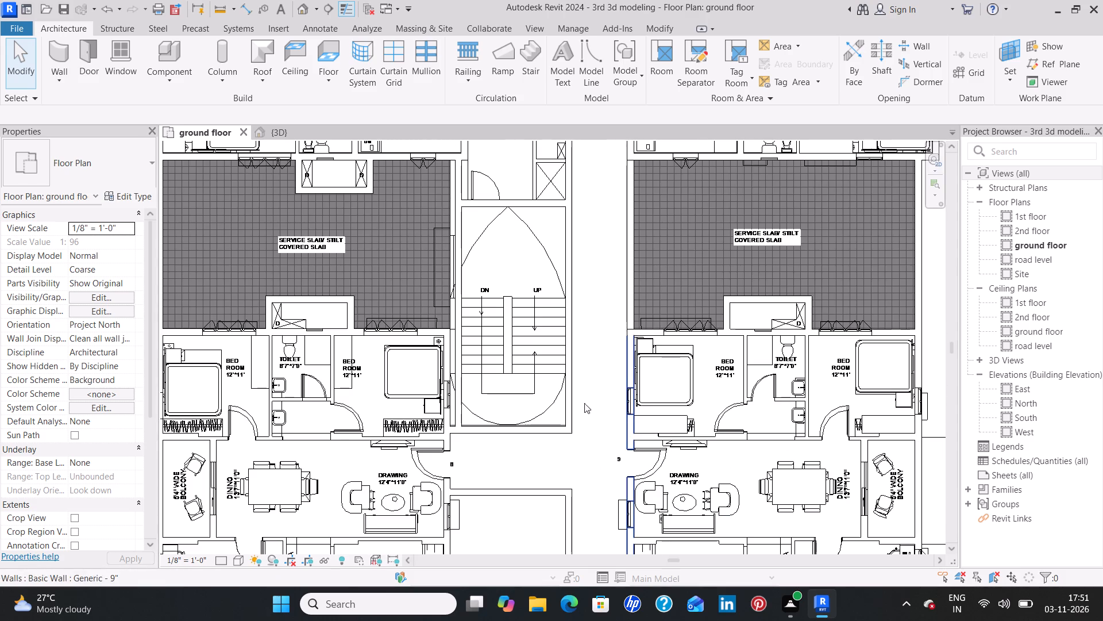
scroll(519, 362, up, 3)
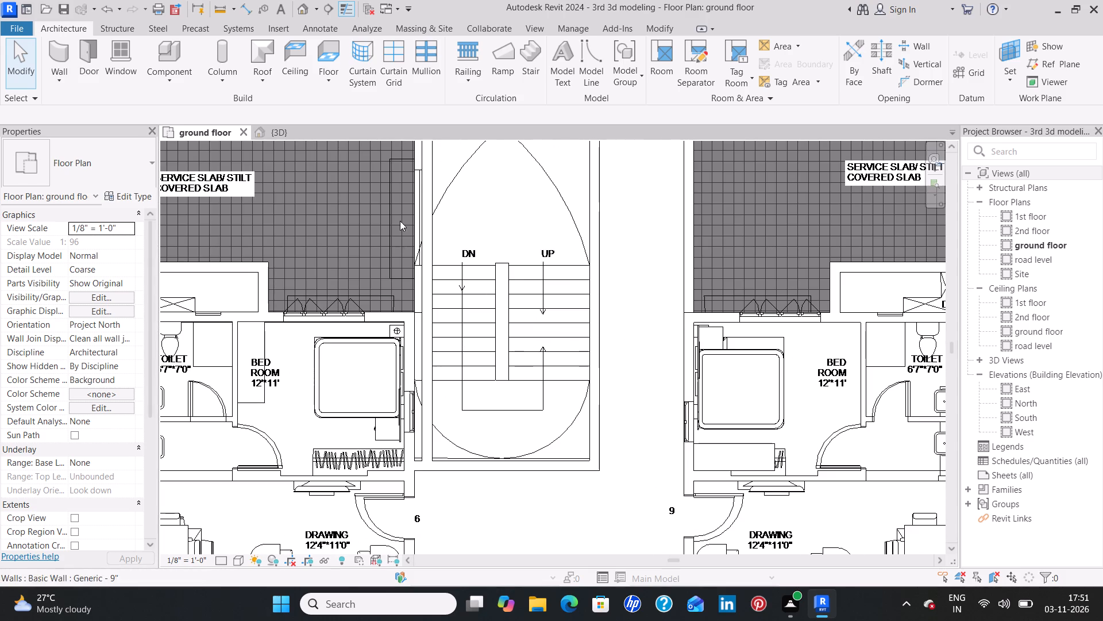
click(535, 57)
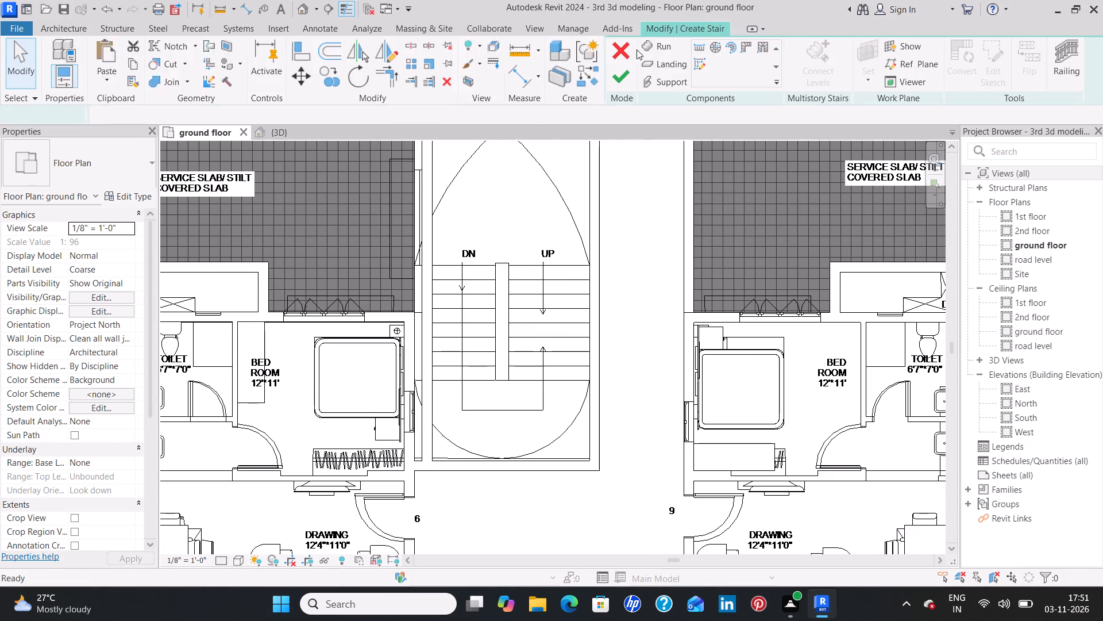
click(697, 46)
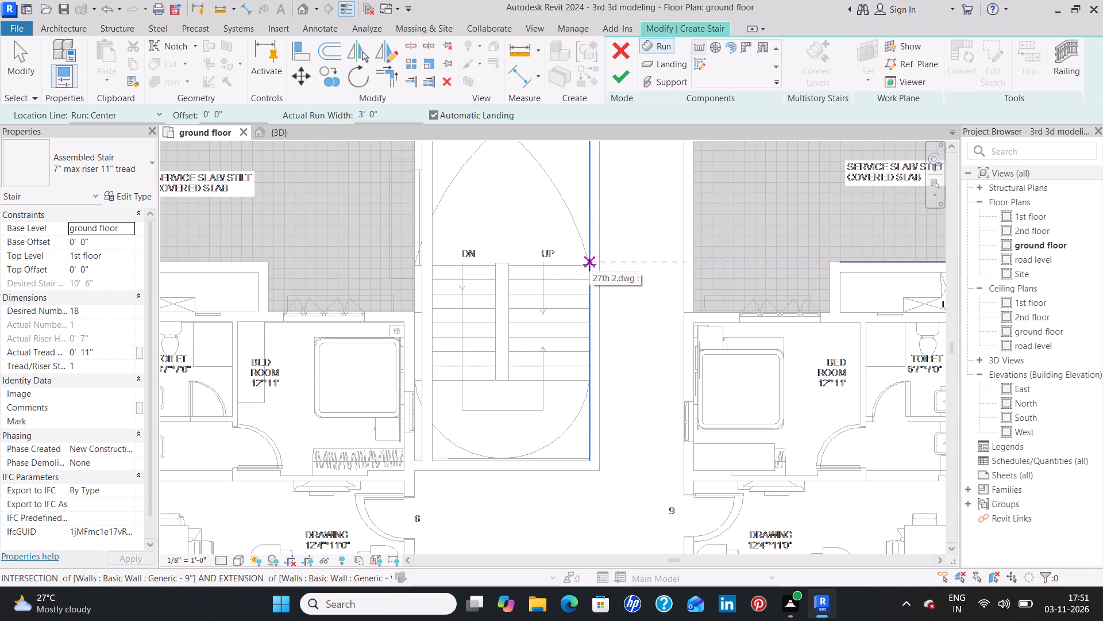
click(128, 112)
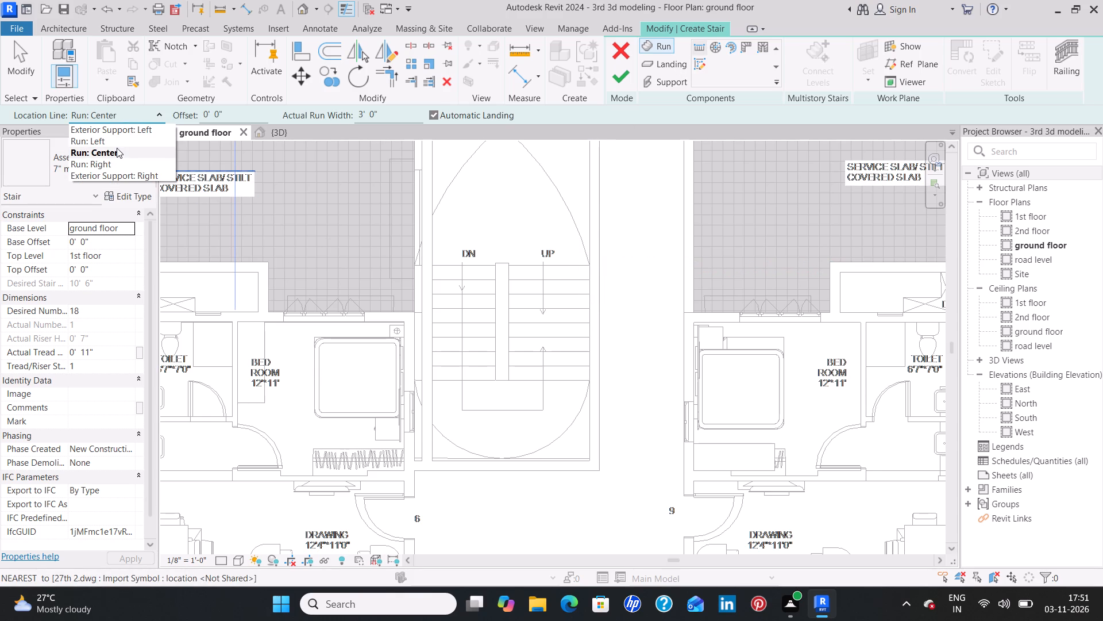
click(117, 141)
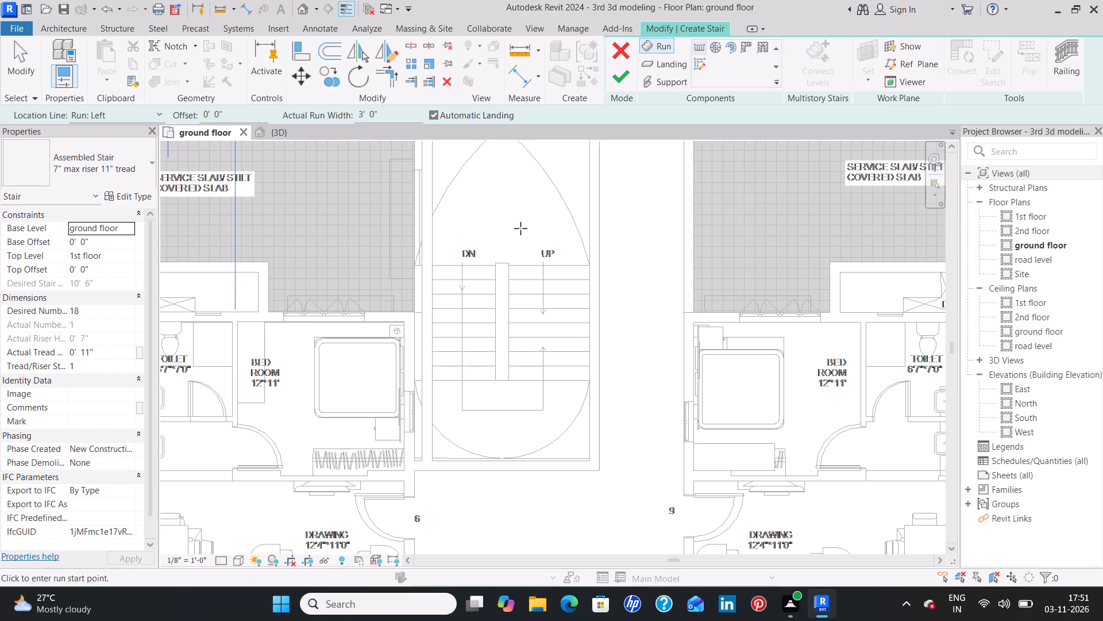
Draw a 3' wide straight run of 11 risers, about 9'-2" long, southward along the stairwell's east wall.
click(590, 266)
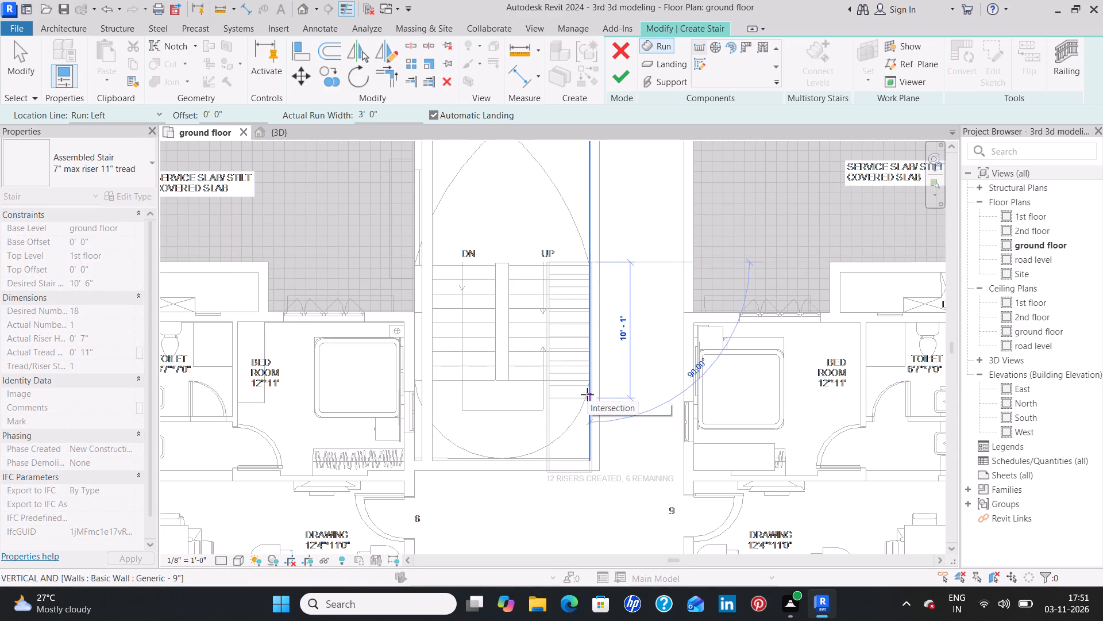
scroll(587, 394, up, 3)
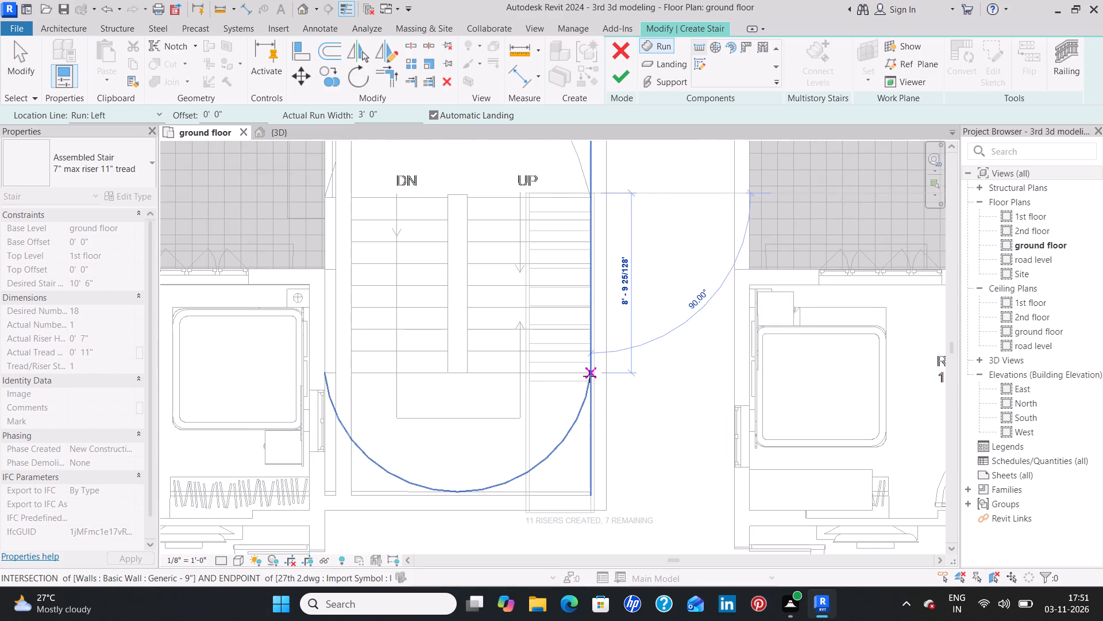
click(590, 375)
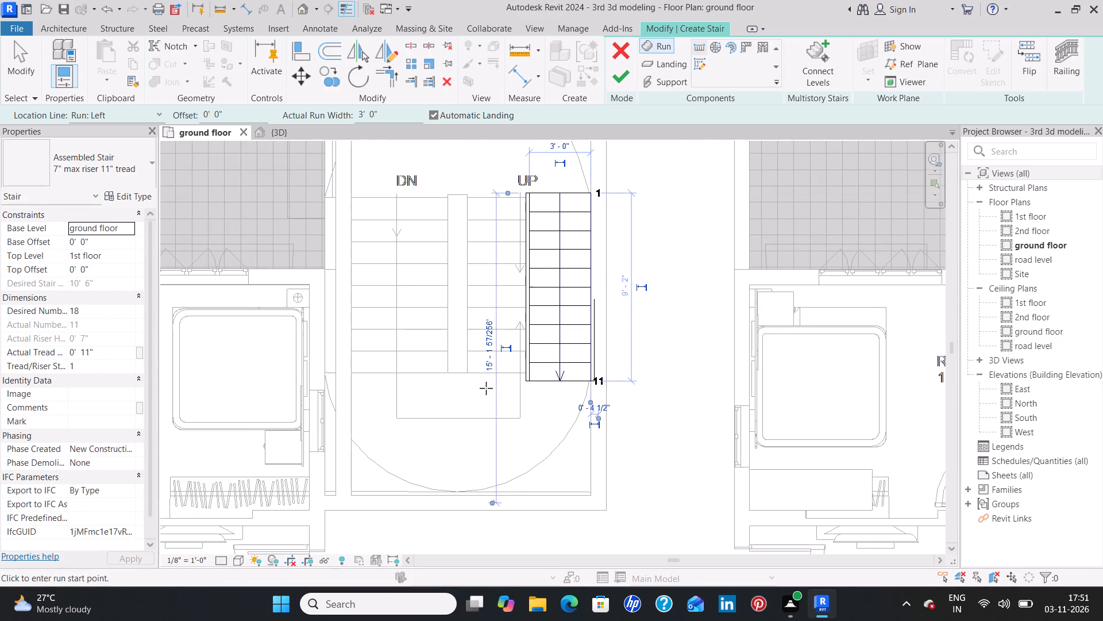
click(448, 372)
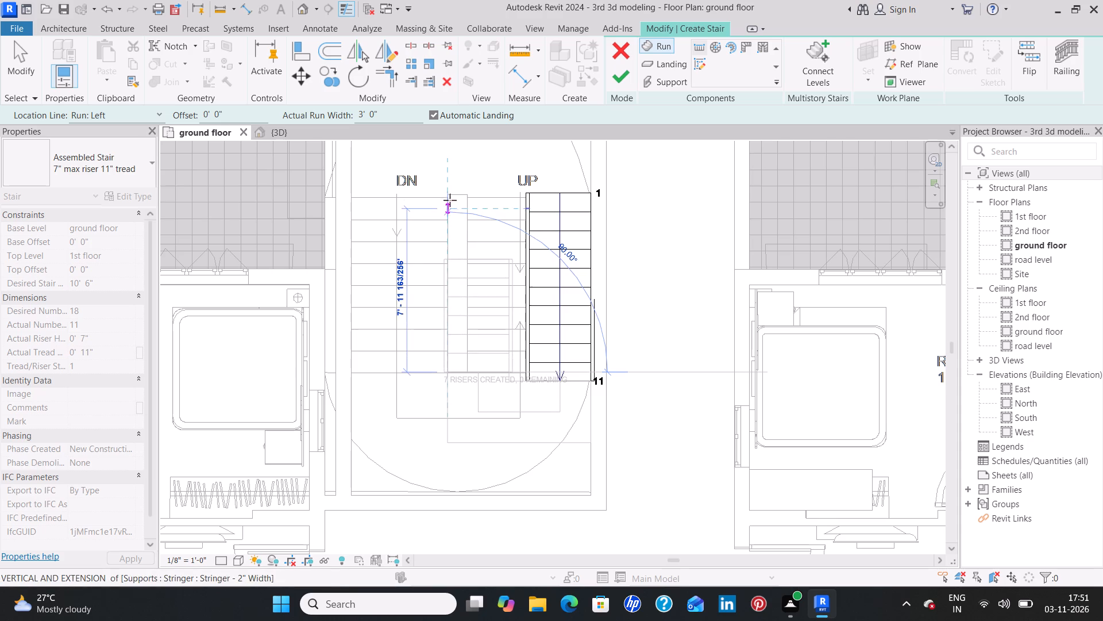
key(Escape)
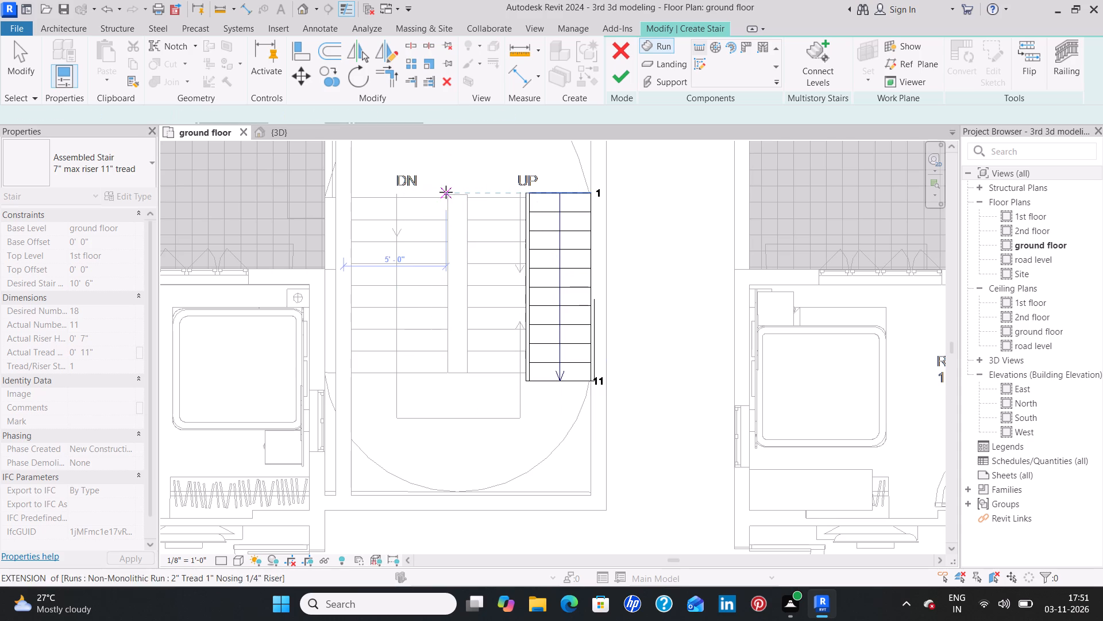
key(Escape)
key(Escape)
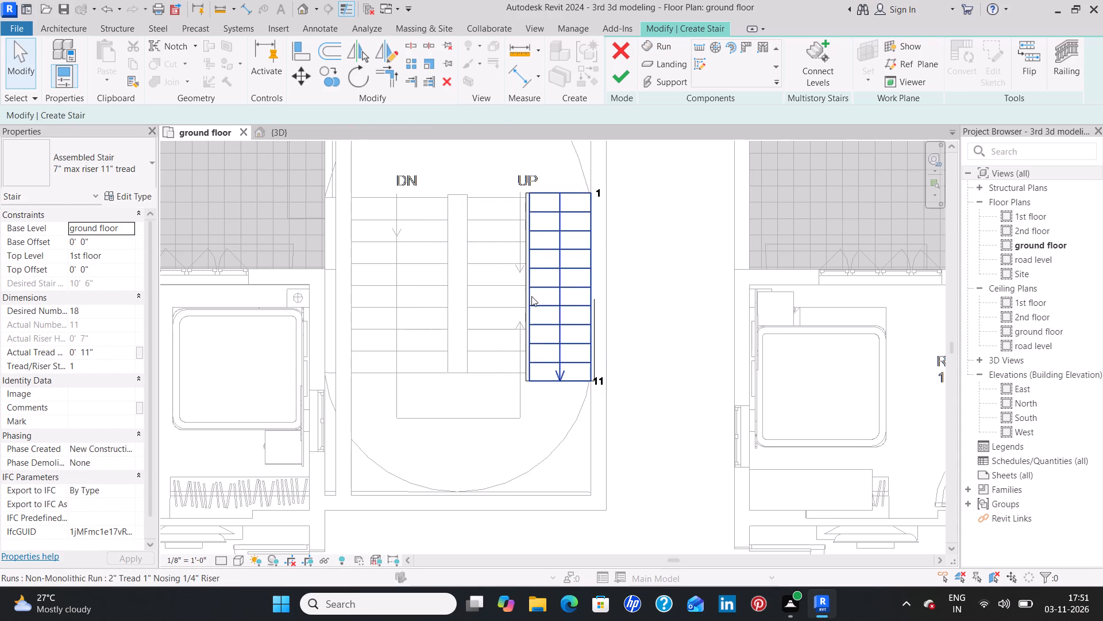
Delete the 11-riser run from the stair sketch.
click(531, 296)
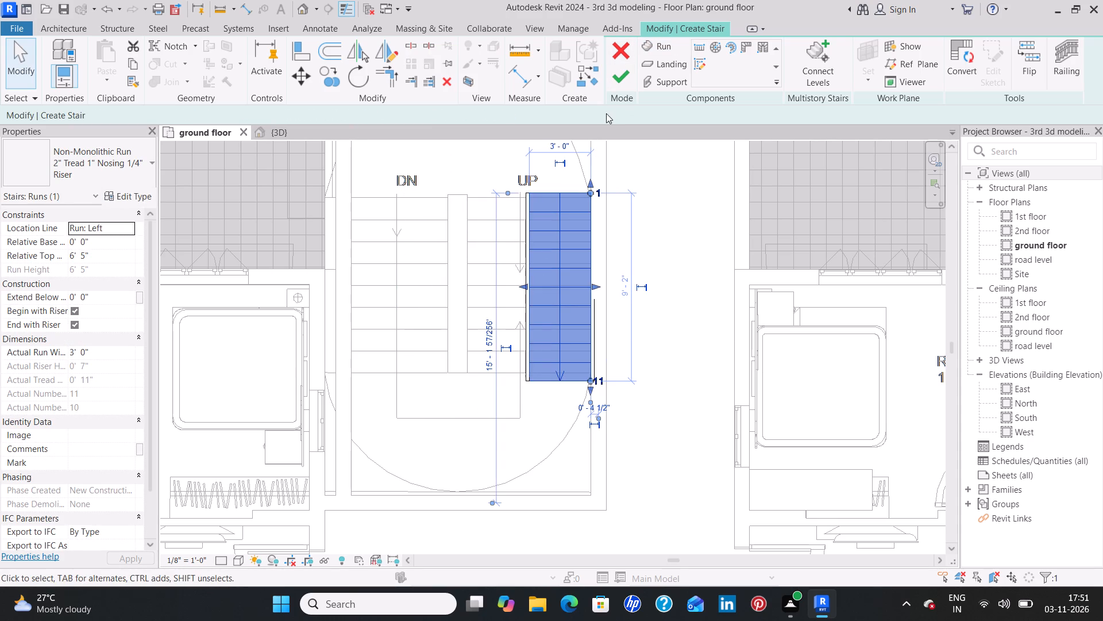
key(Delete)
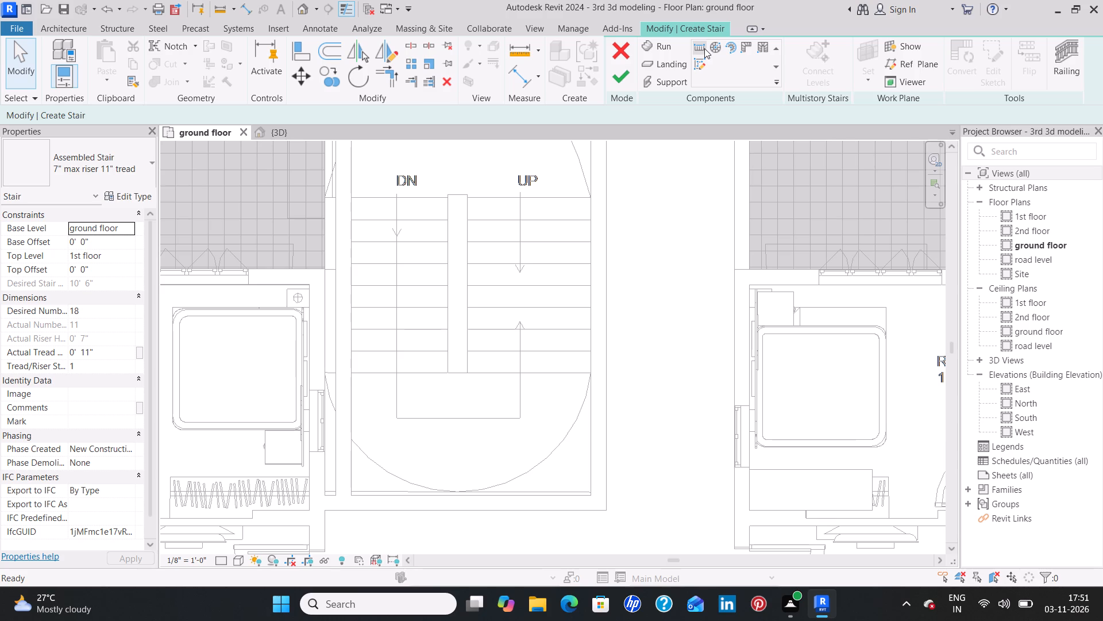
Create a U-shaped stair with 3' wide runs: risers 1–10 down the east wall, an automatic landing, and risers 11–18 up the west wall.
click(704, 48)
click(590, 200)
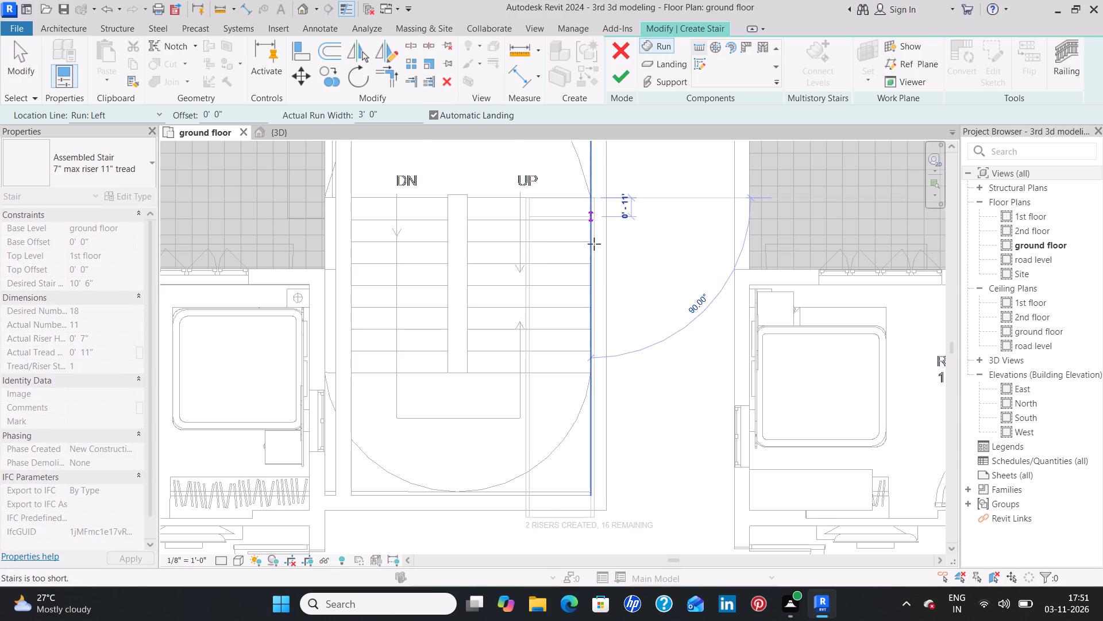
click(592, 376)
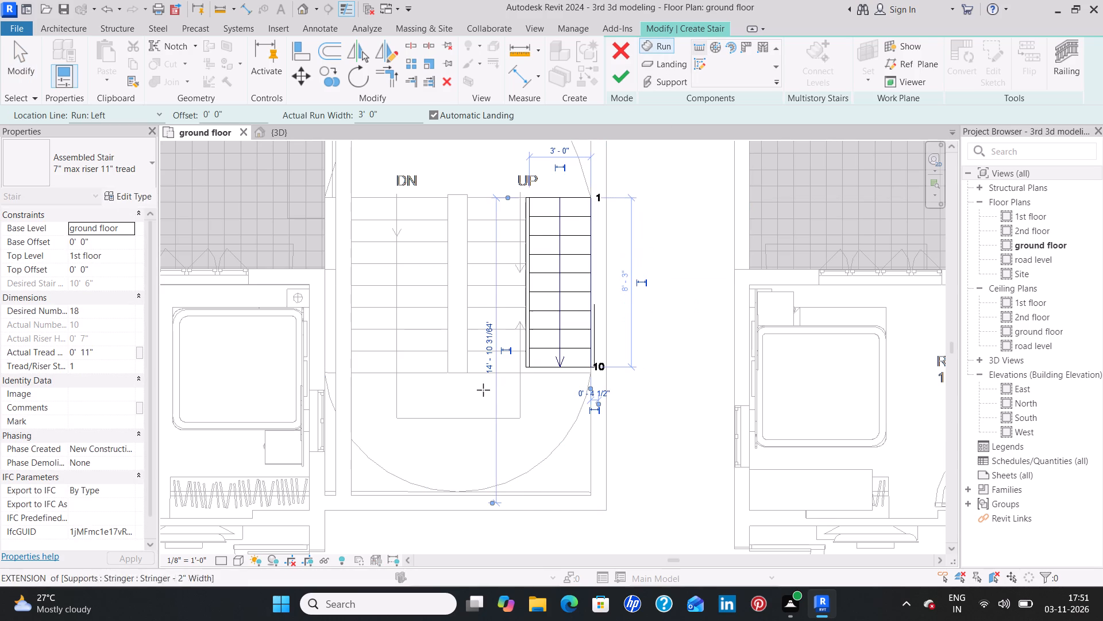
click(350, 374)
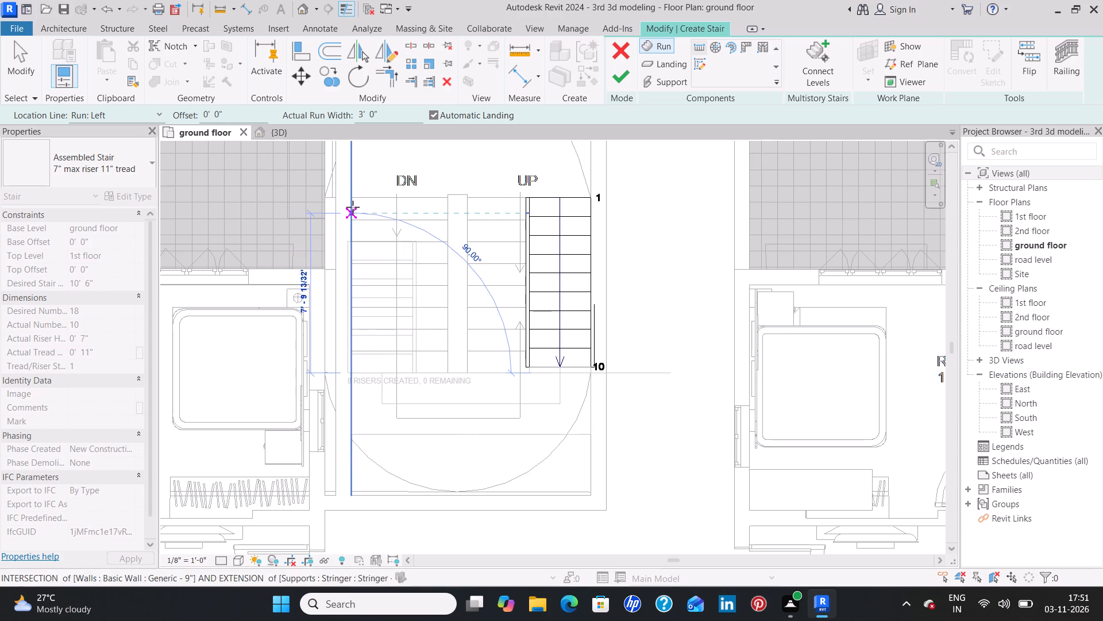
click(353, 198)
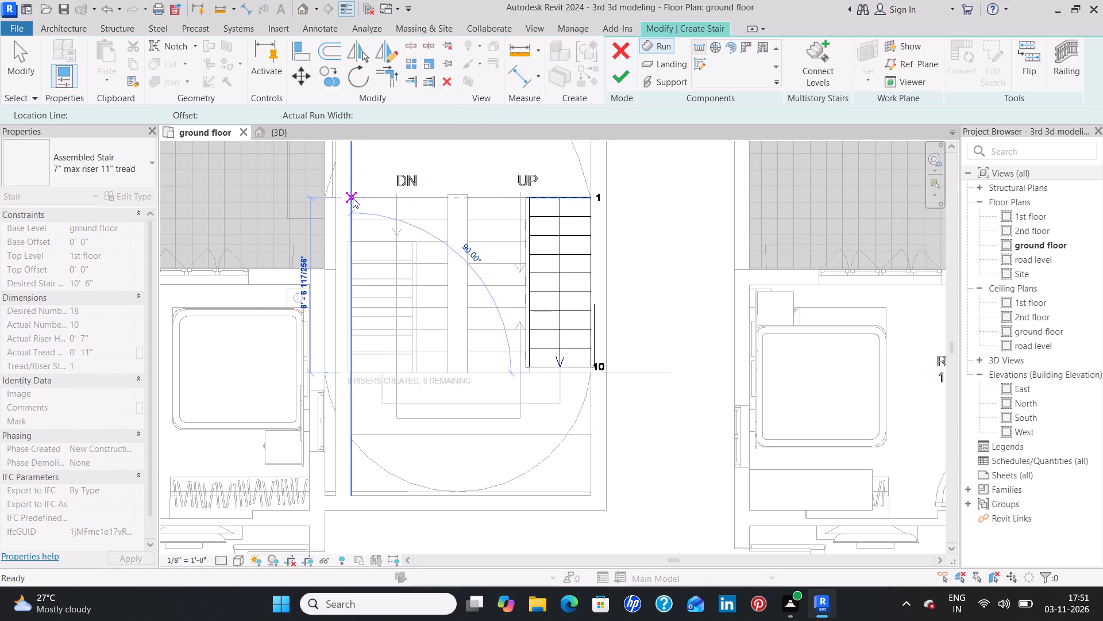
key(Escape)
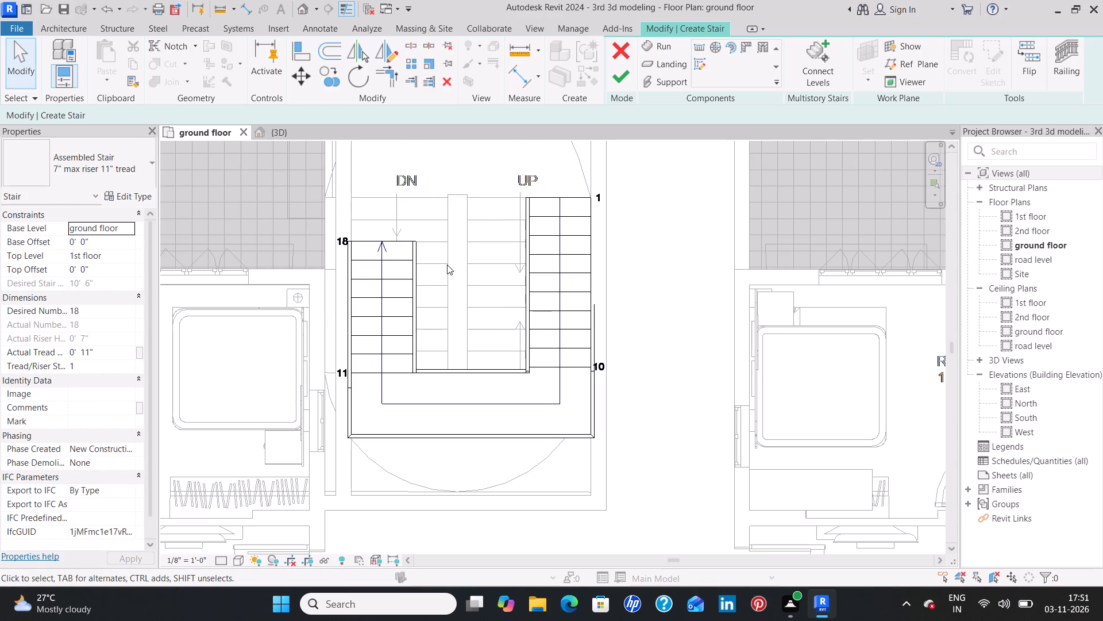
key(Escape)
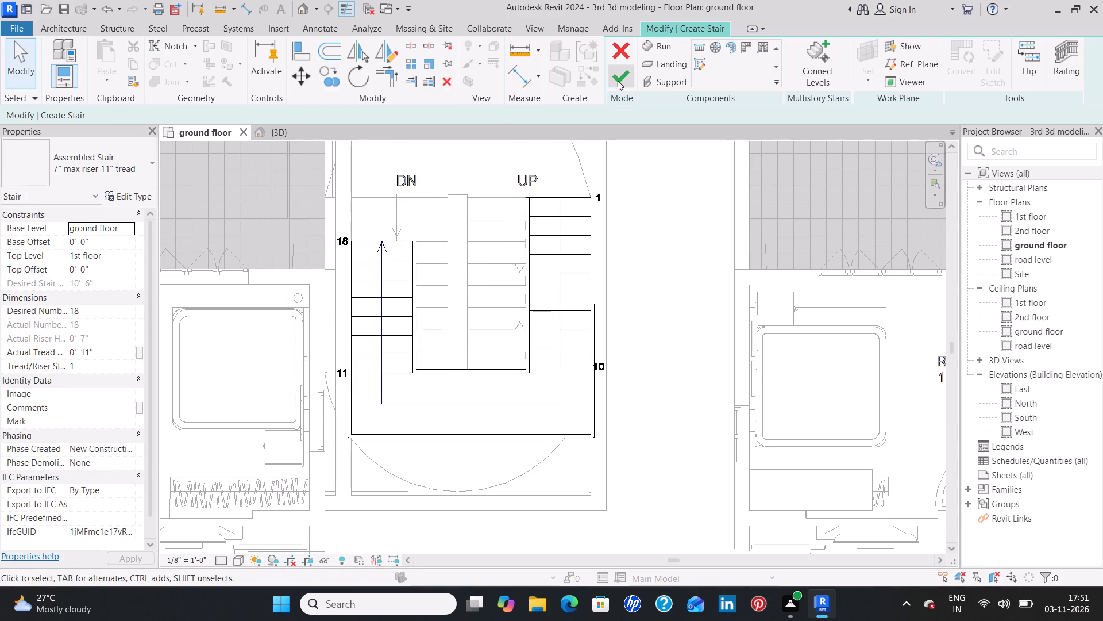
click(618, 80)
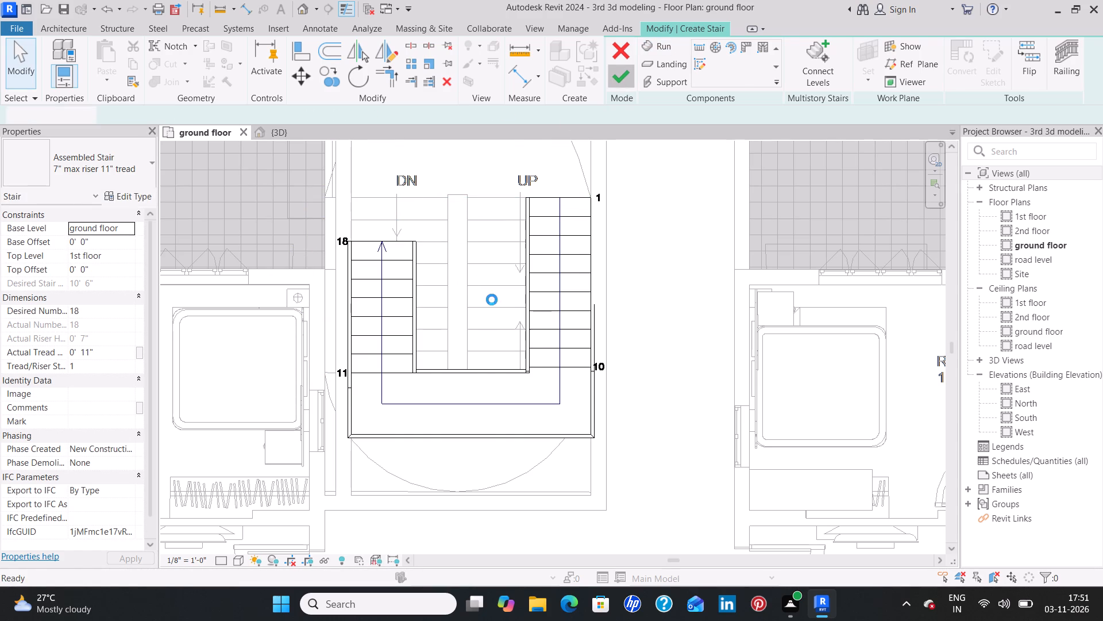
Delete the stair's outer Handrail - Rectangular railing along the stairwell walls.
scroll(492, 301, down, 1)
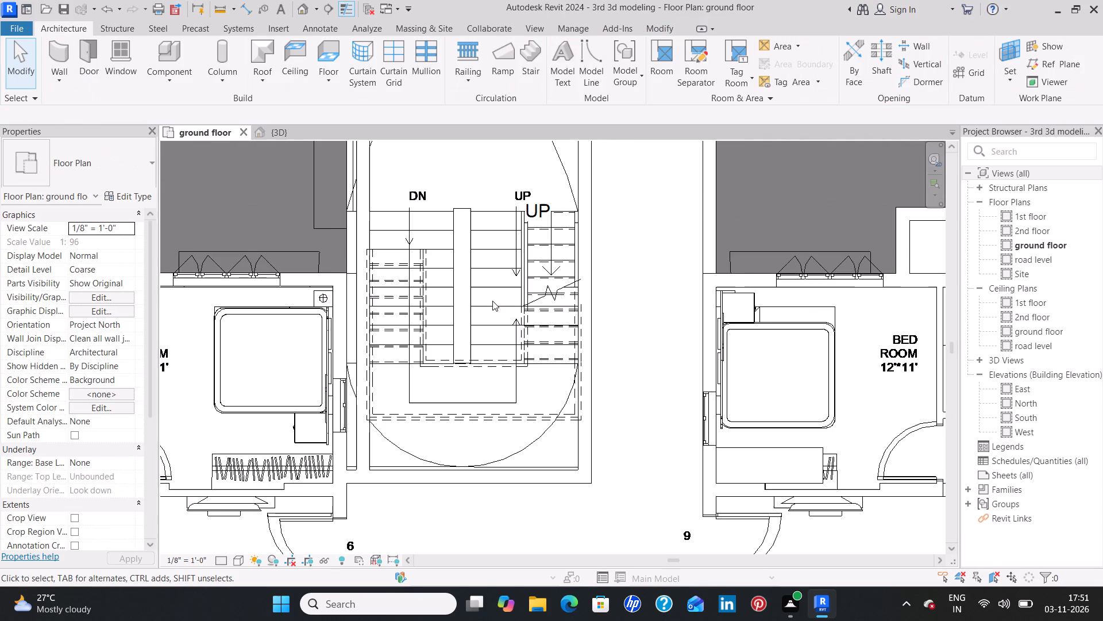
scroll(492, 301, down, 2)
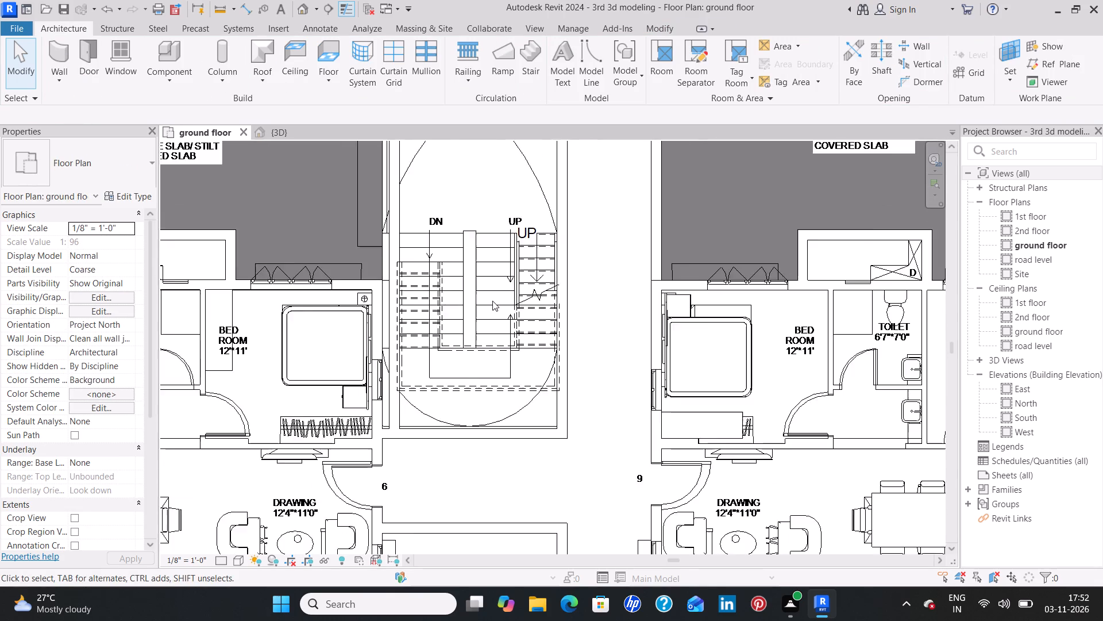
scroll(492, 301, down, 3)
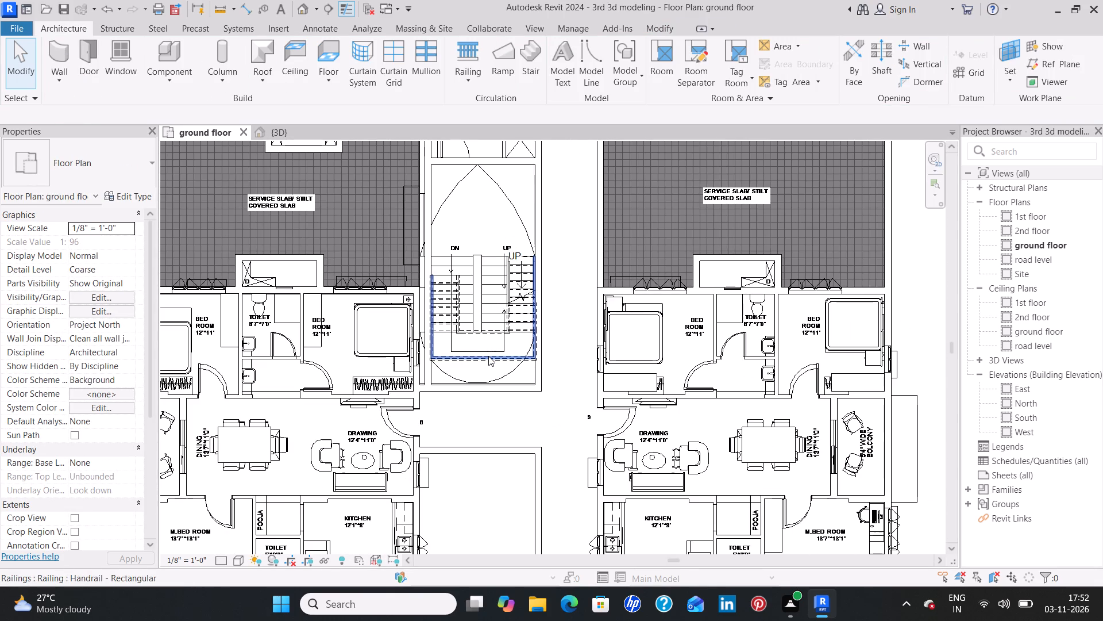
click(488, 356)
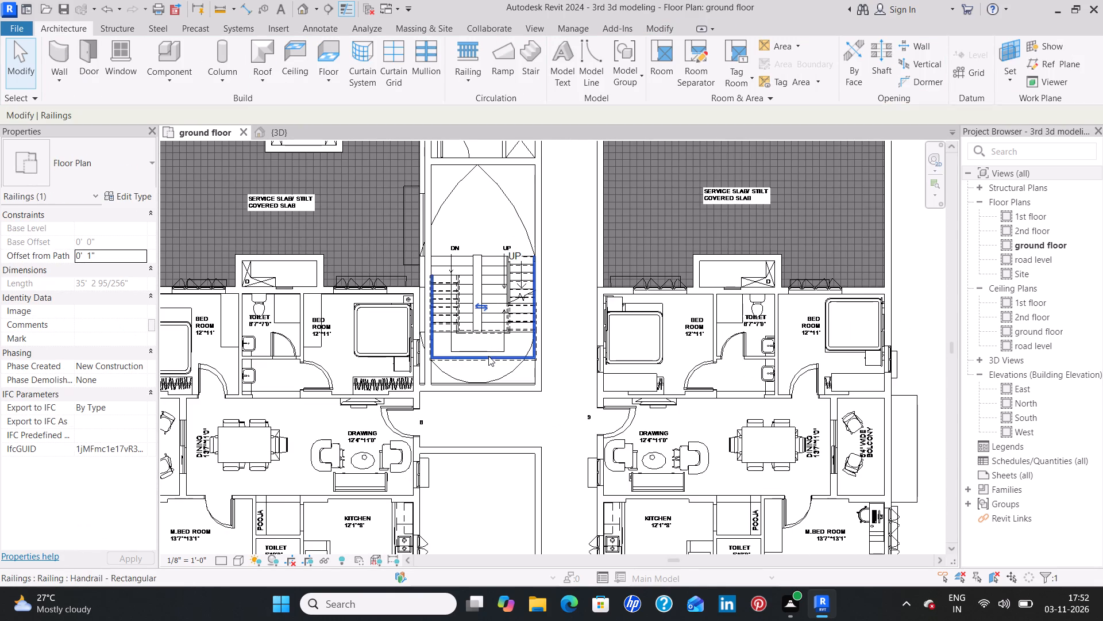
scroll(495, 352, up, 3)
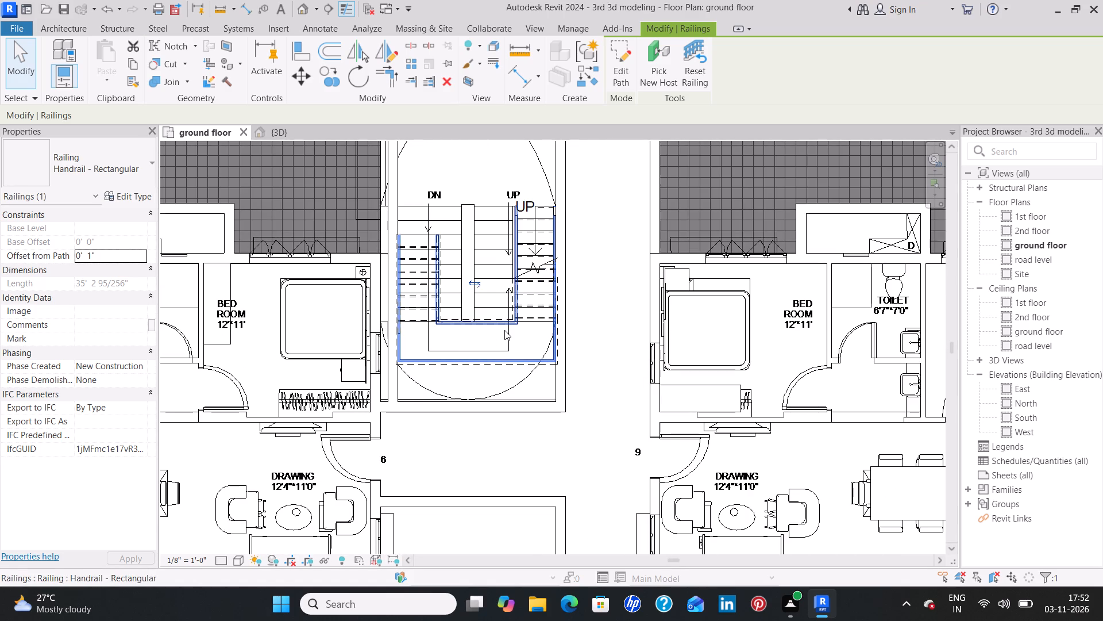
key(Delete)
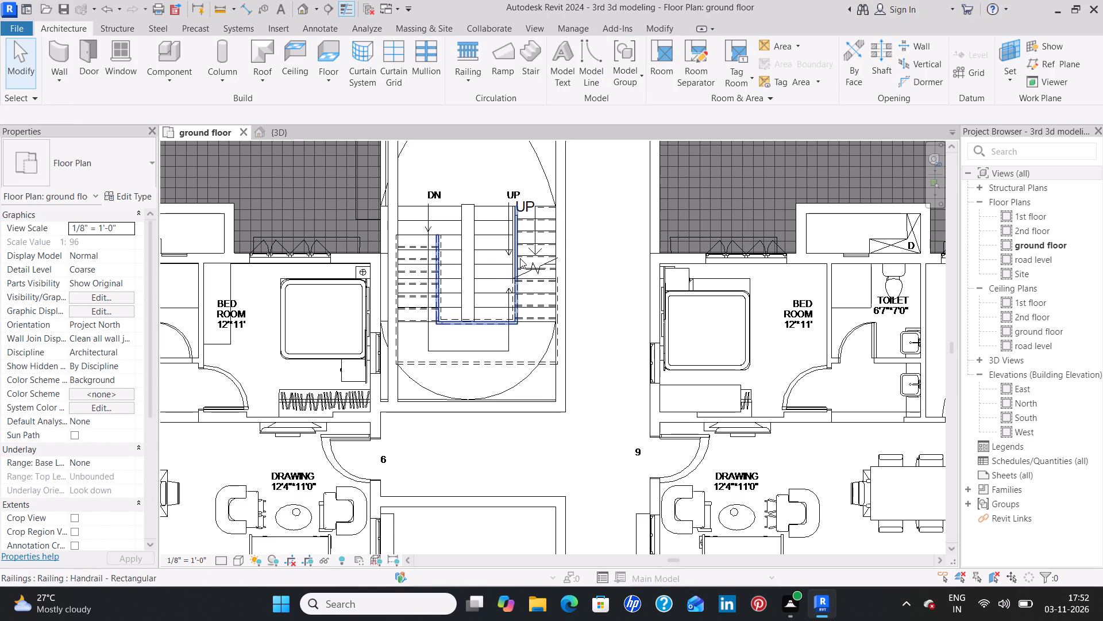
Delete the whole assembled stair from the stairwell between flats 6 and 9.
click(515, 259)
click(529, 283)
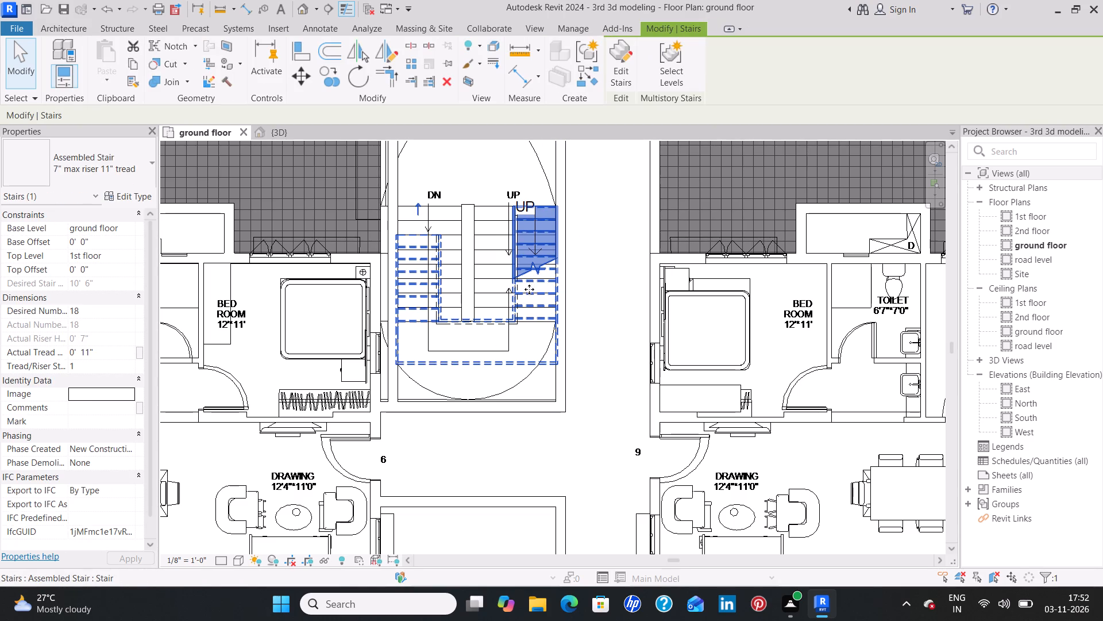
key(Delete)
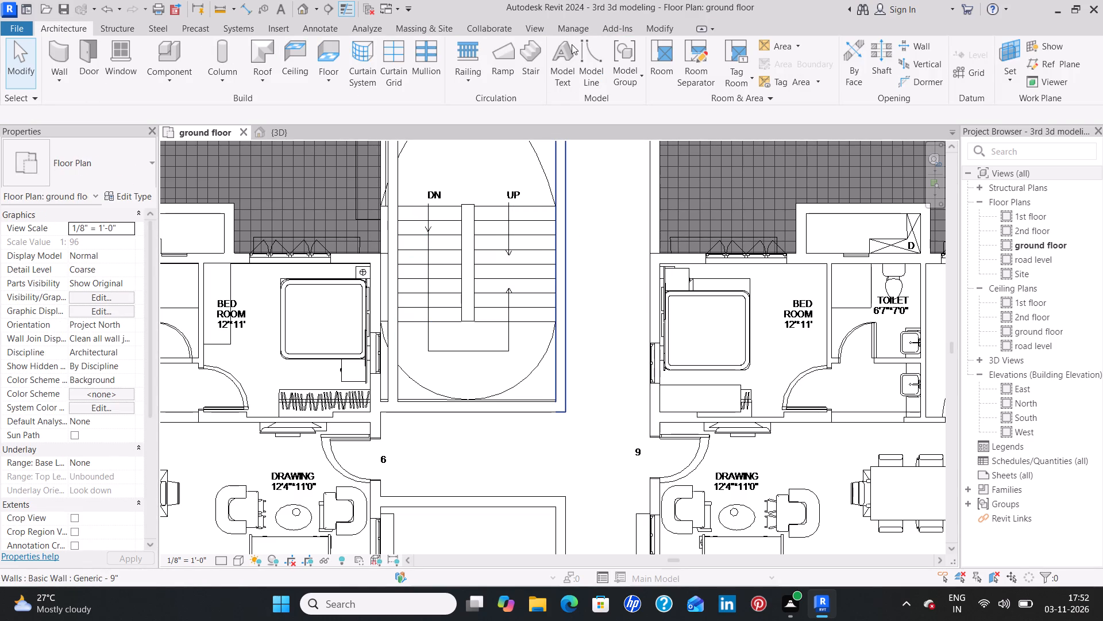
Save the project while starting a new stair.
click(526, 55)
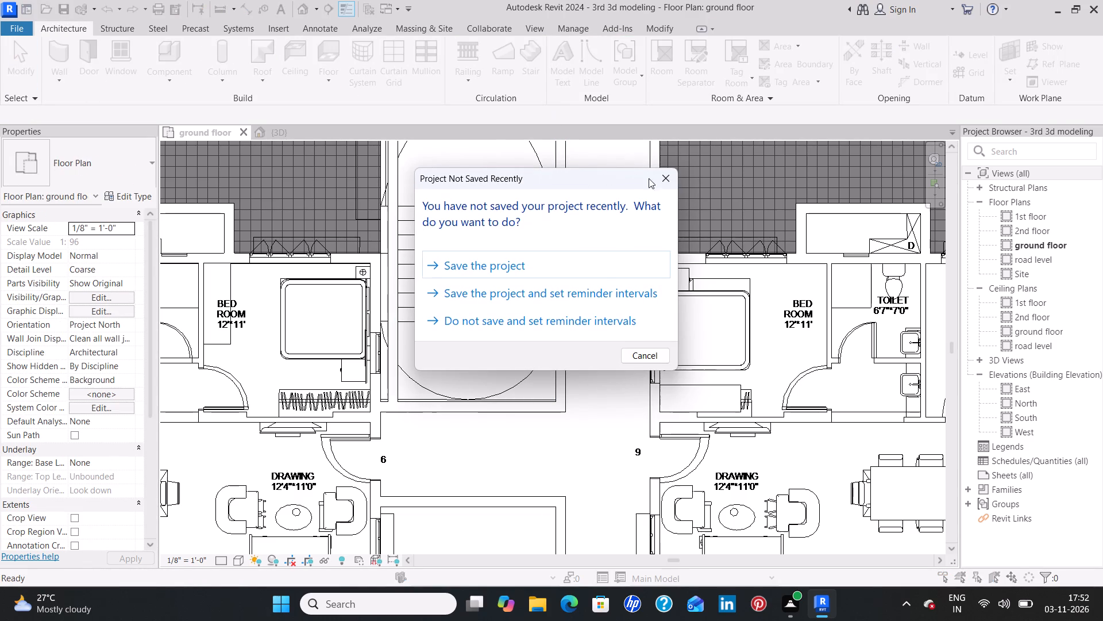
click(557, 266)
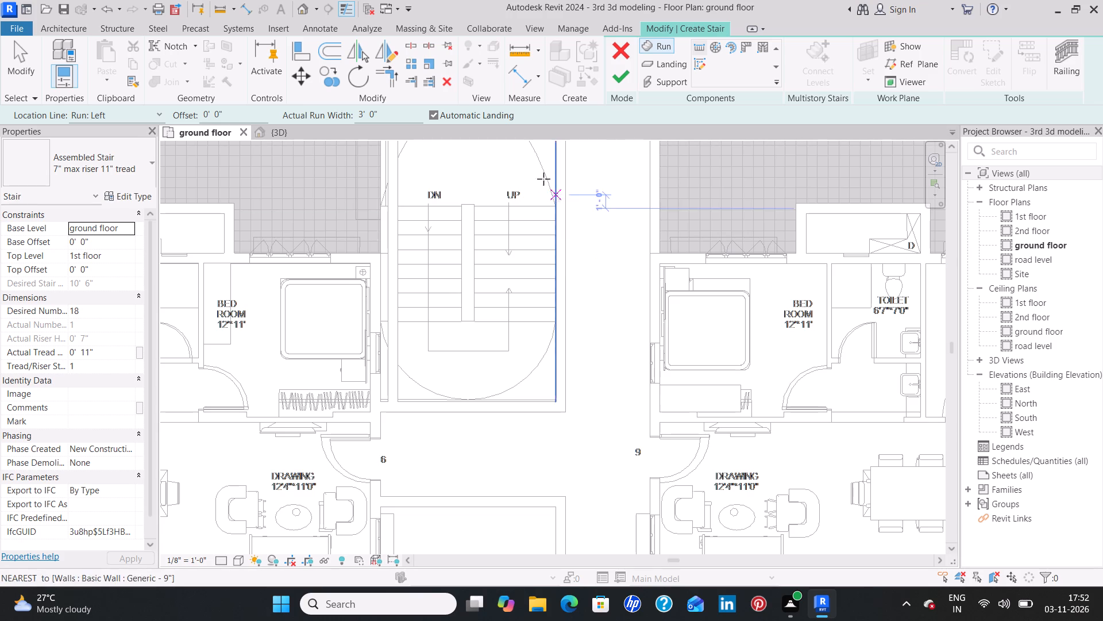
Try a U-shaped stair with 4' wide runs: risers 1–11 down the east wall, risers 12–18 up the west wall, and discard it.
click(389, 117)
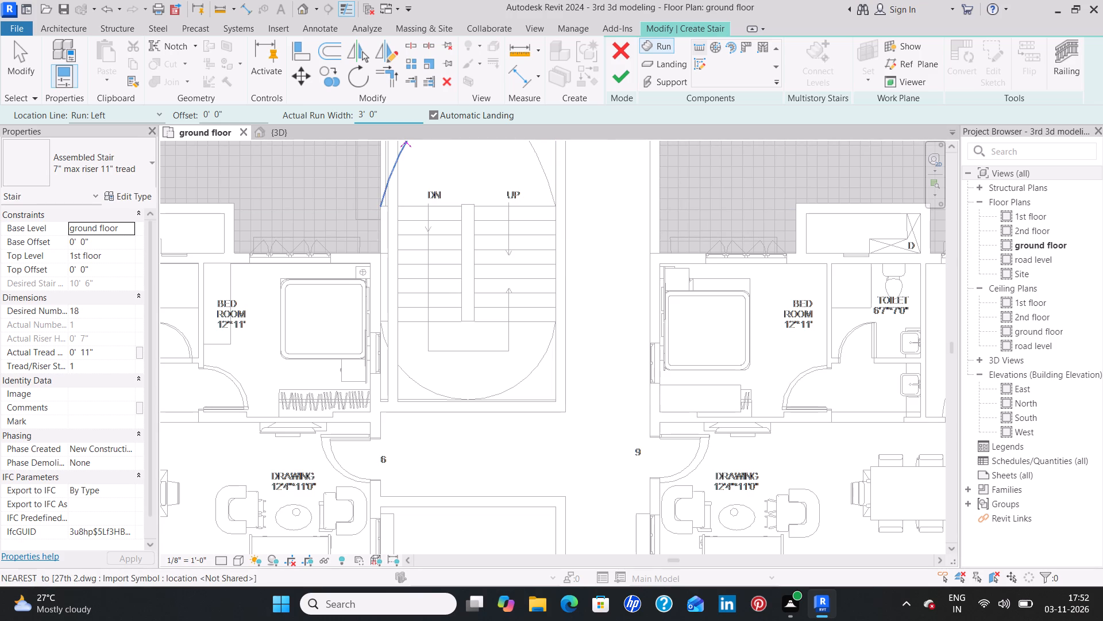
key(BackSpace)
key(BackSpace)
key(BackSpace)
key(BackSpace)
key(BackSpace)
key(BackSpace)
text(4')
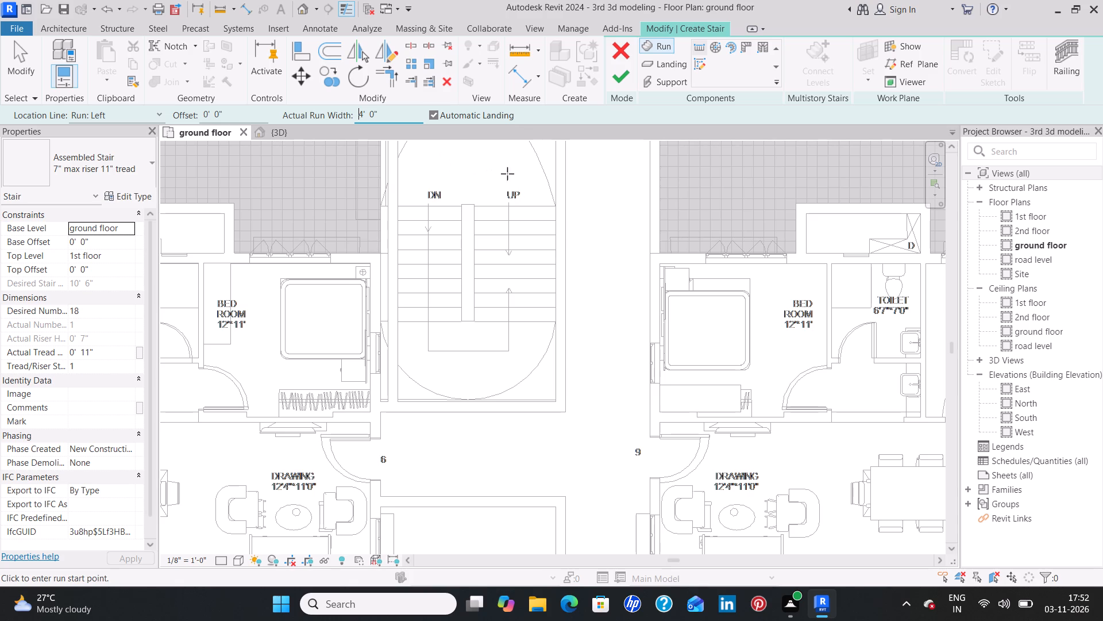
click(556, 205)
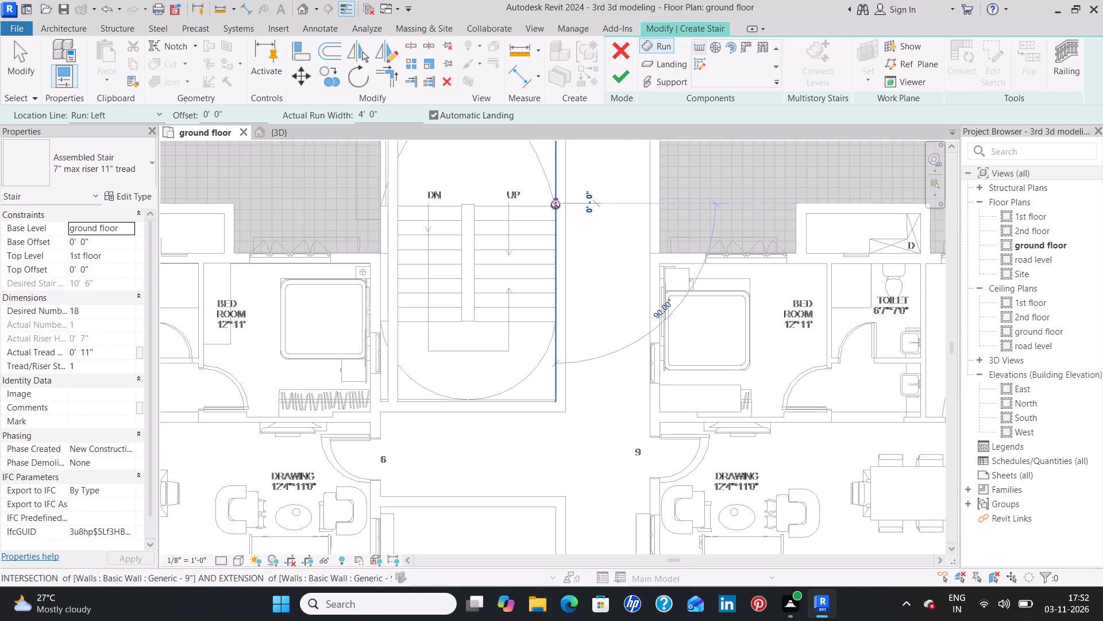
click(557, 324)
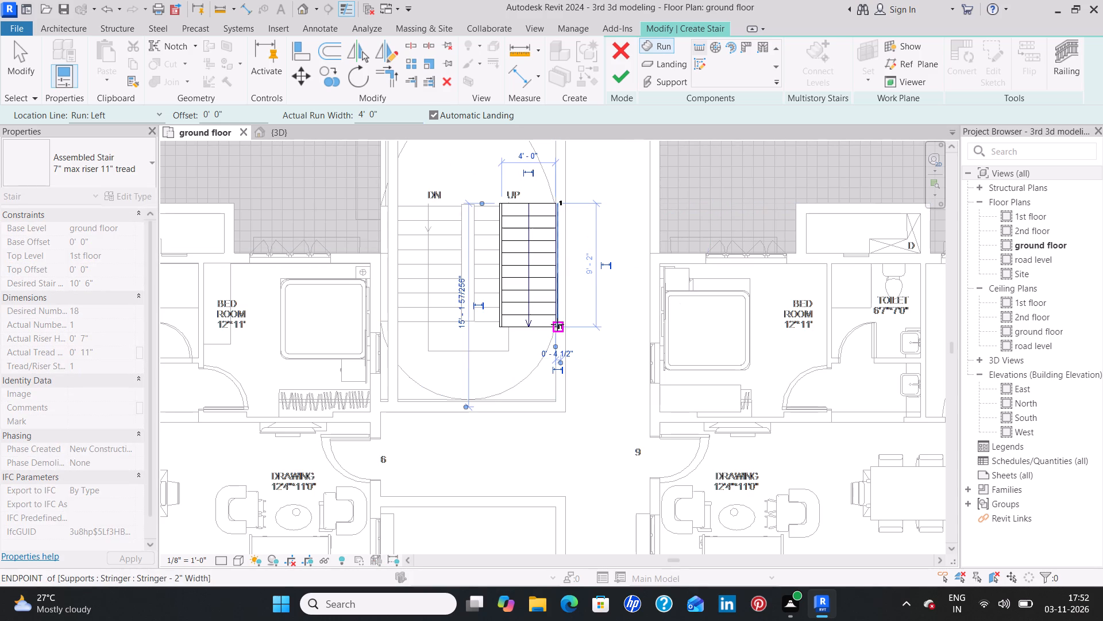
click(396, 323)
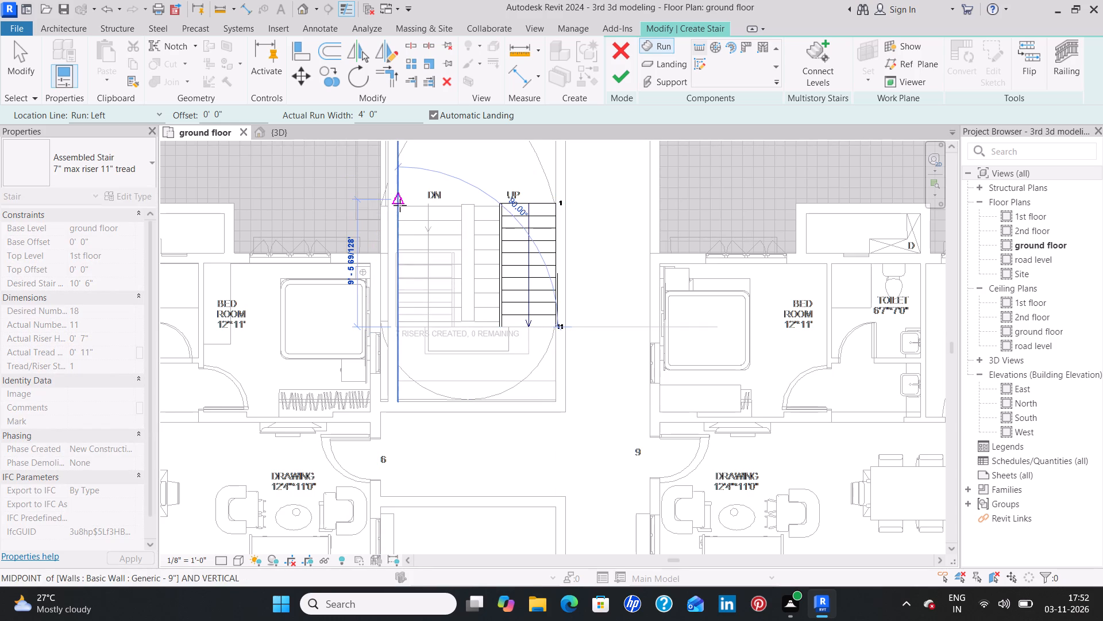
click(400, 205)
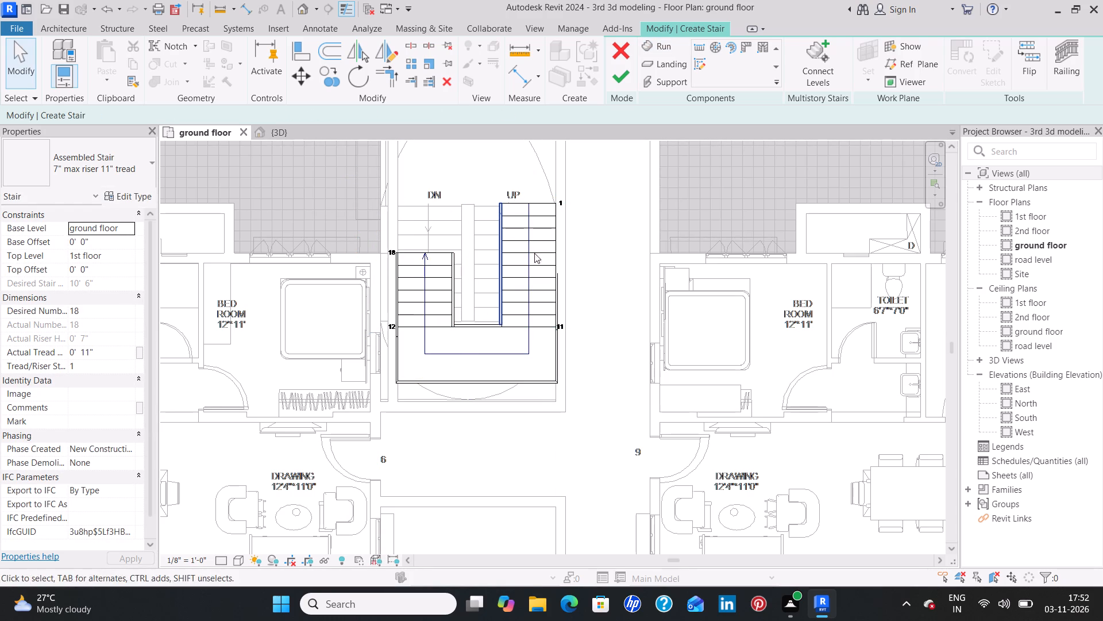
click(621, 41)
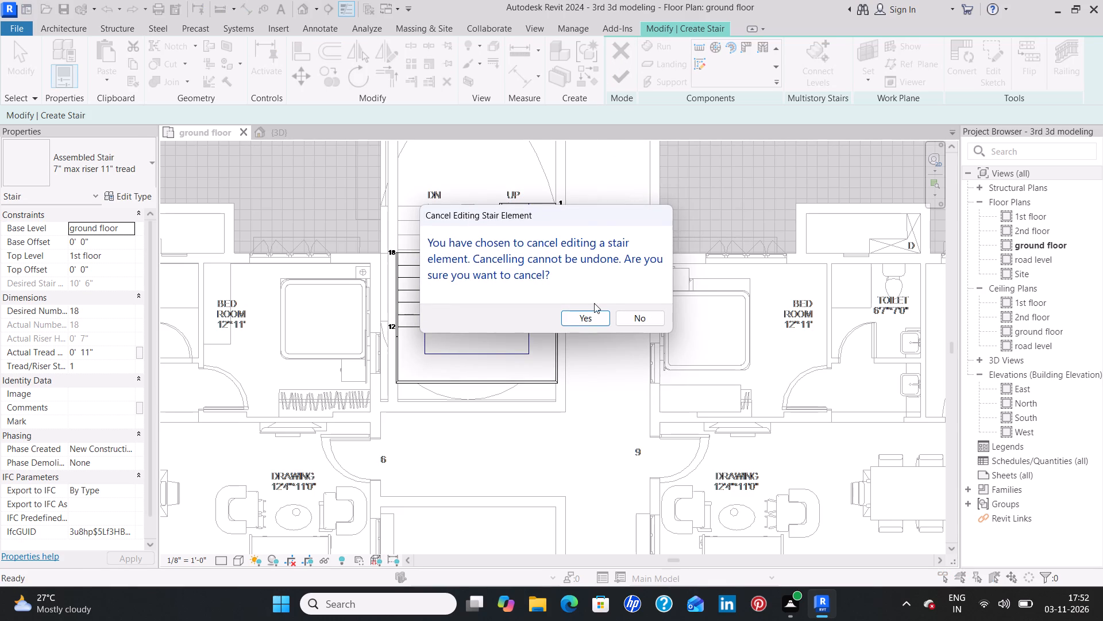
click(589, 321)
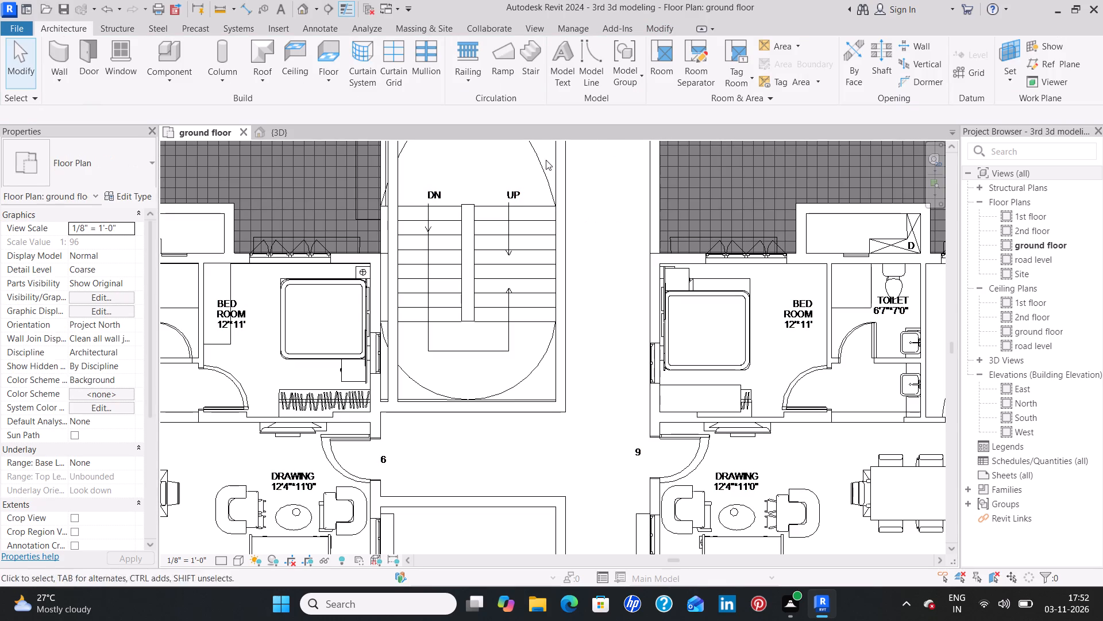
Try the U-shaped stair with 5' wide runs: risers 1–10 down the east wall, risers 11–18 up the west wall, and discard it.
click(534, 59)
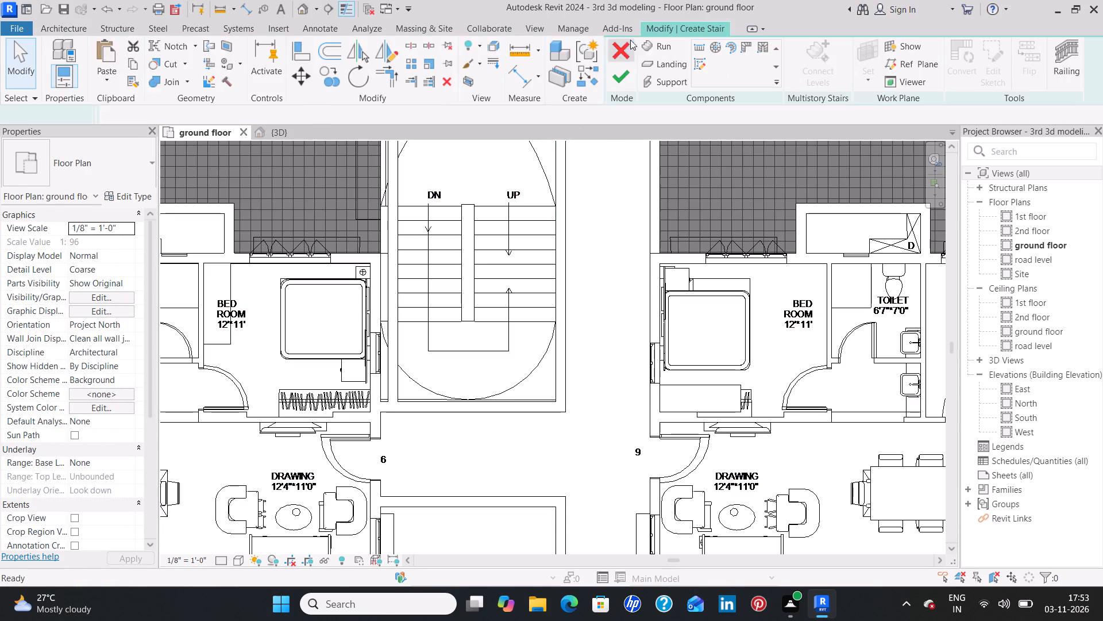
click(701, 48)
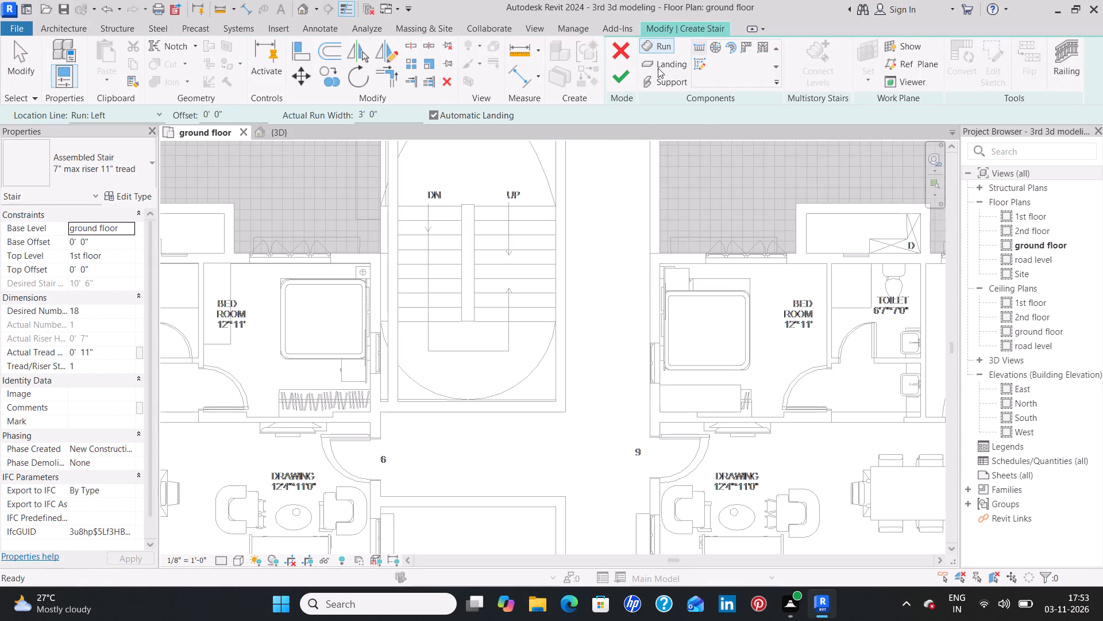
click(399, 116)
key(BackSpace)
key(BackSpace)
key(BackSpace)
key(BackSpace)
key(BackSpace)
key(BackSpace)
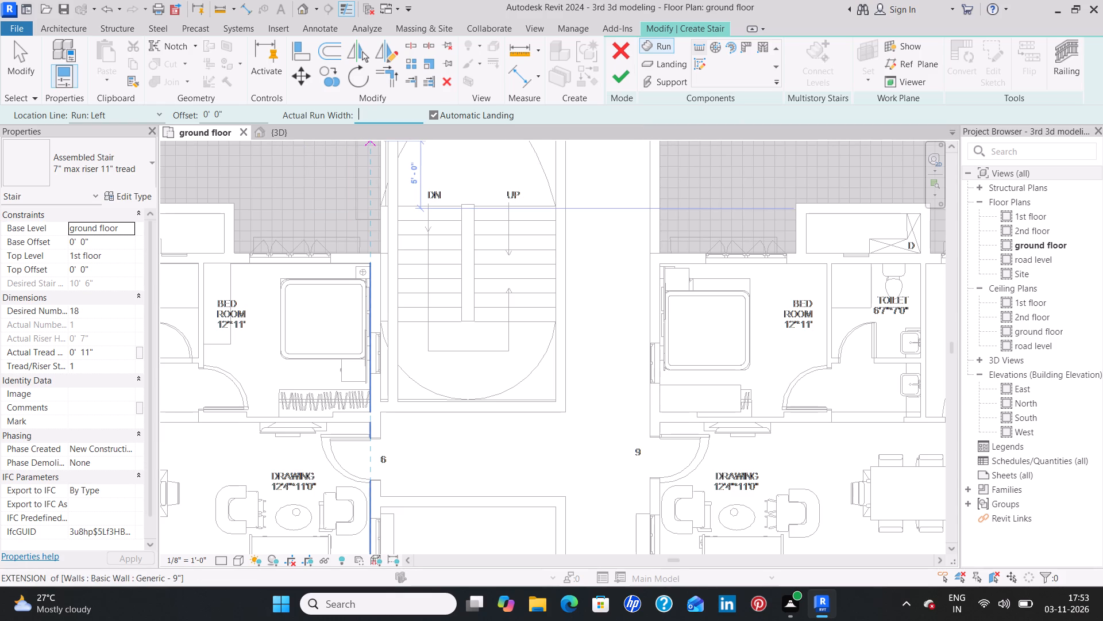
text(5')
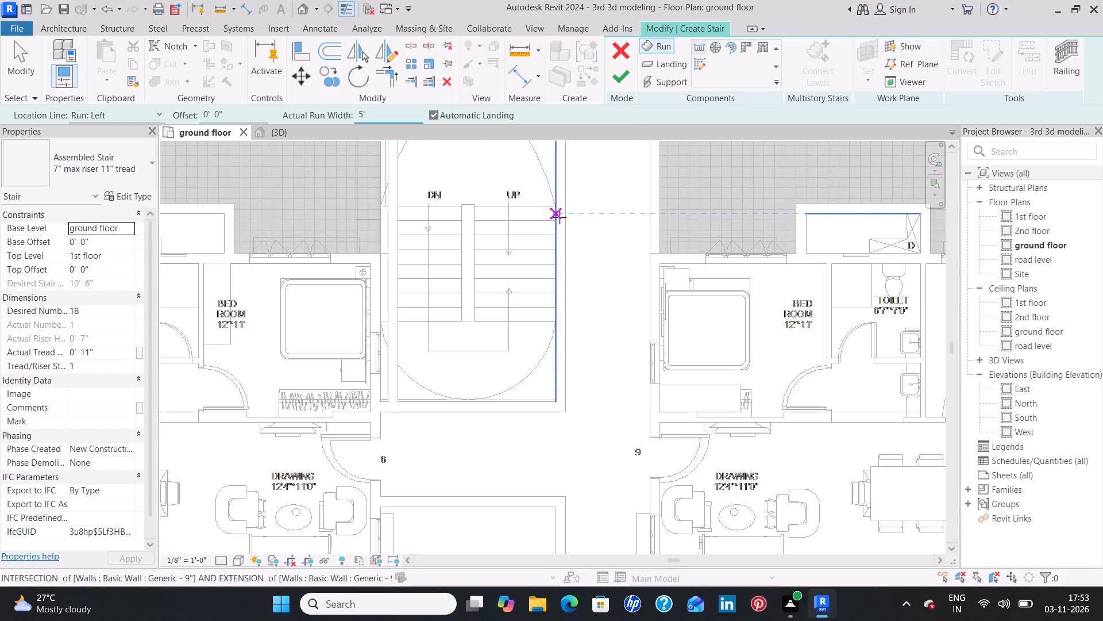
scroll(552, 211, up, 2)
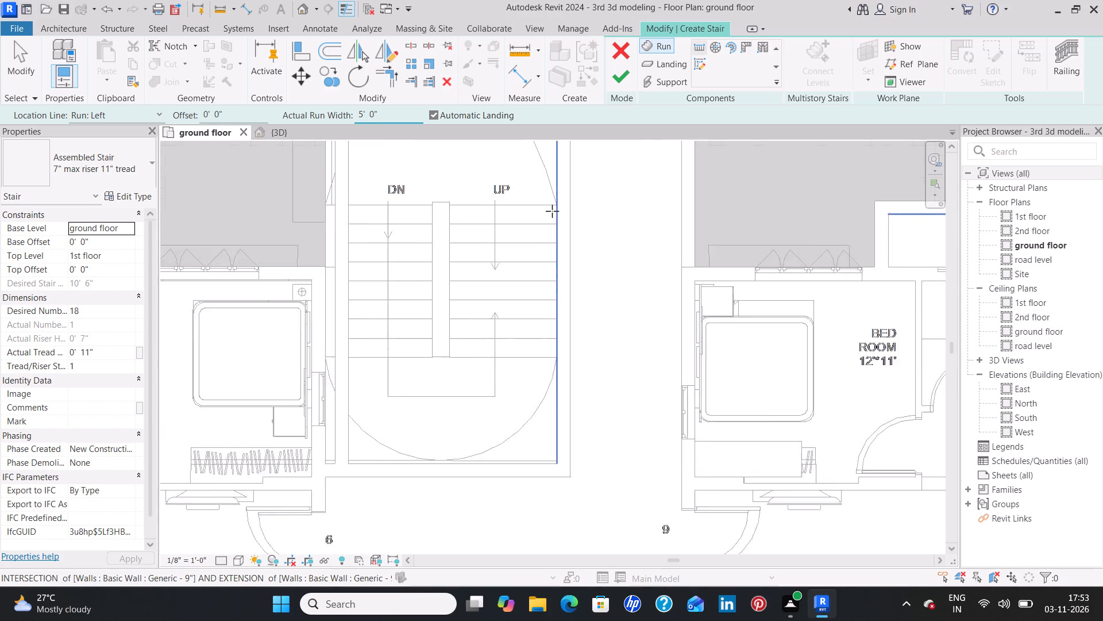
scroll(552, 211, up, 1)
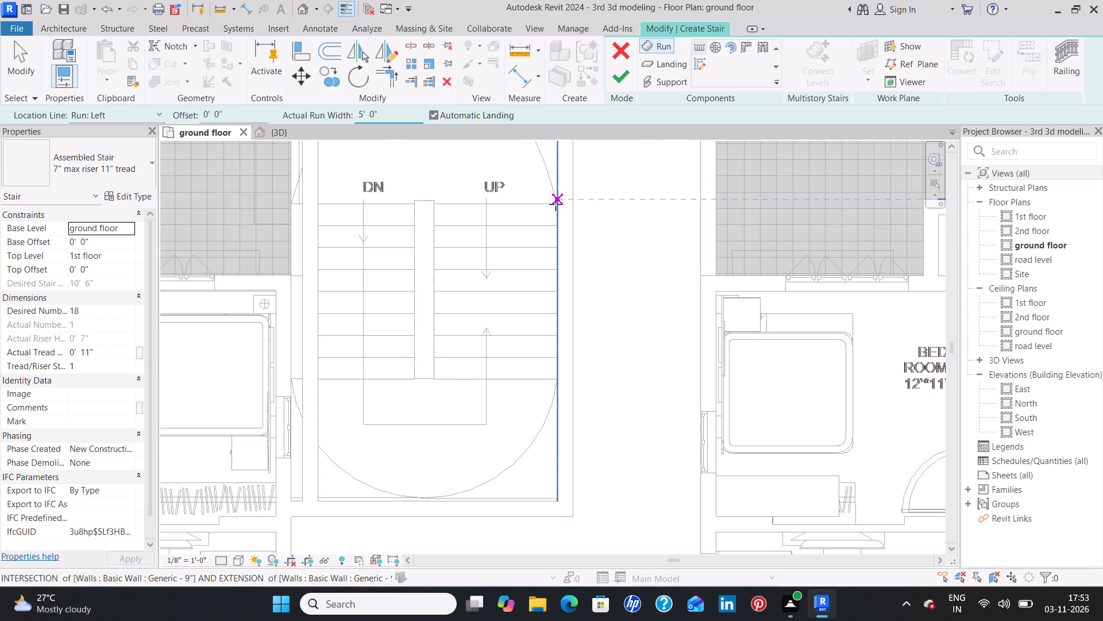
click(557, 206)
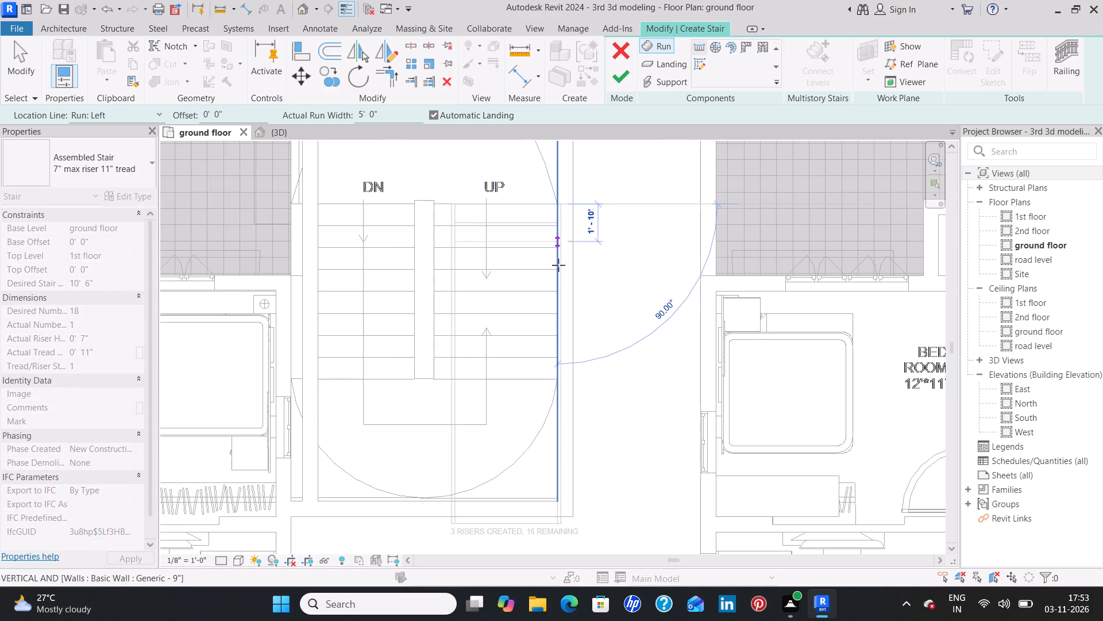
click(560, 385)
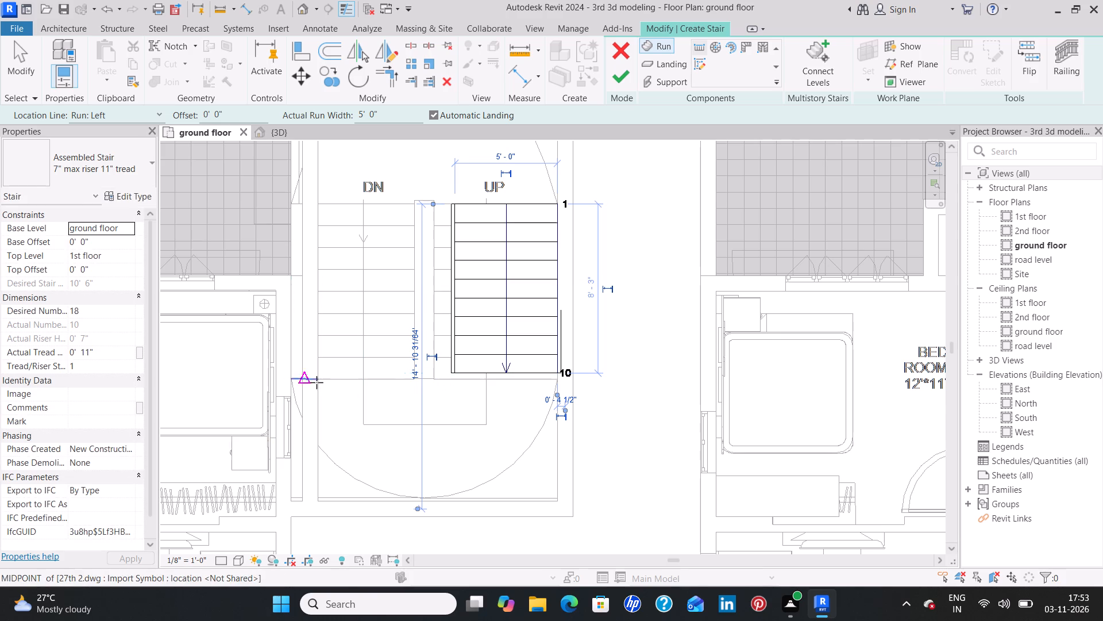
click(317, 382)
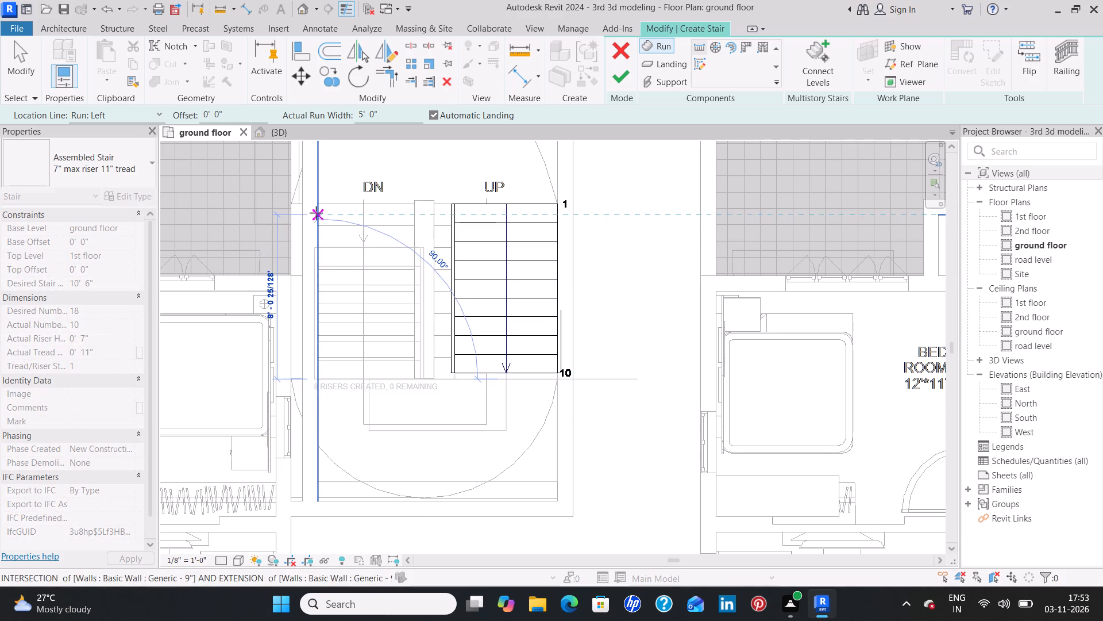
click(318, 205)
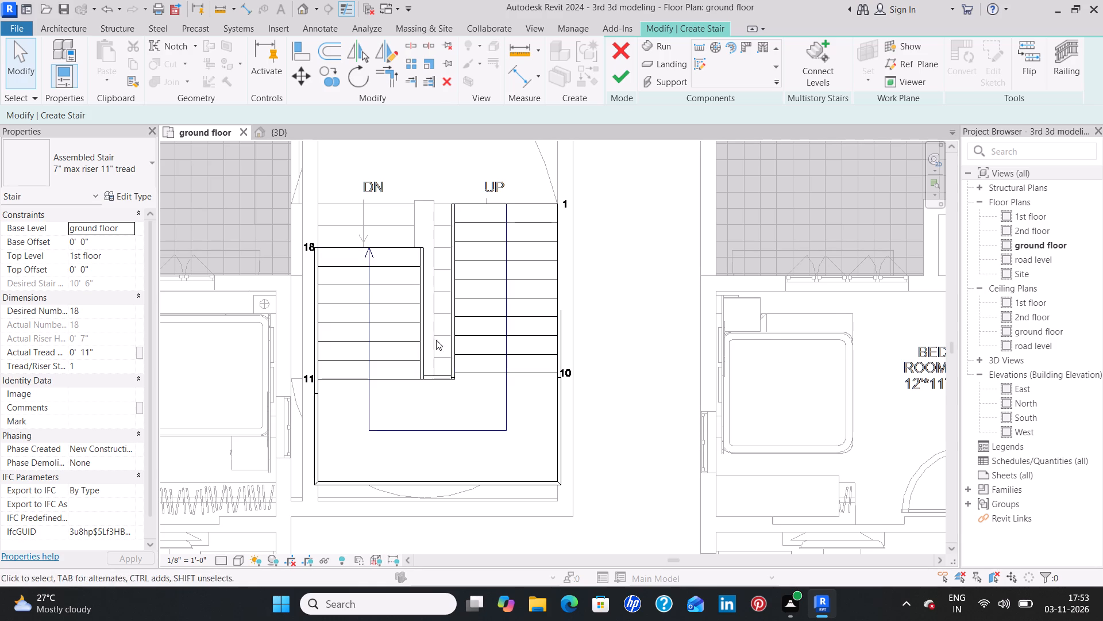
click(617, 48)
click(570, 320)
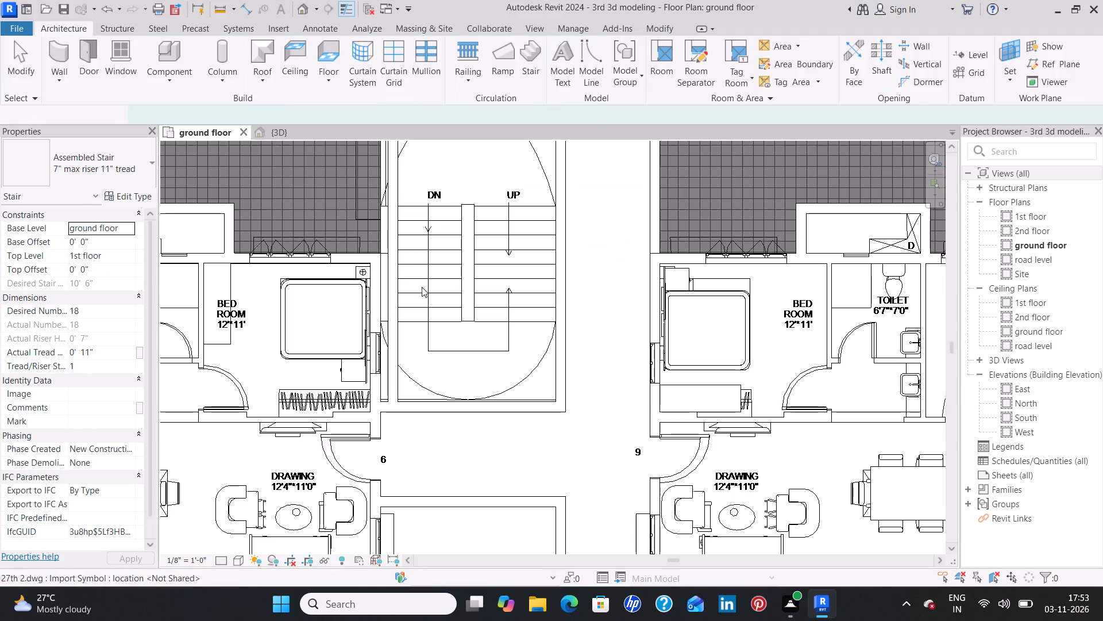
Create a U-shaped stair with 5'6" wide runs: risers 1–11 down the east wall, an automatic landing, and risers 12–18 up the west wall.
click(525, 48)
click(701, 47)
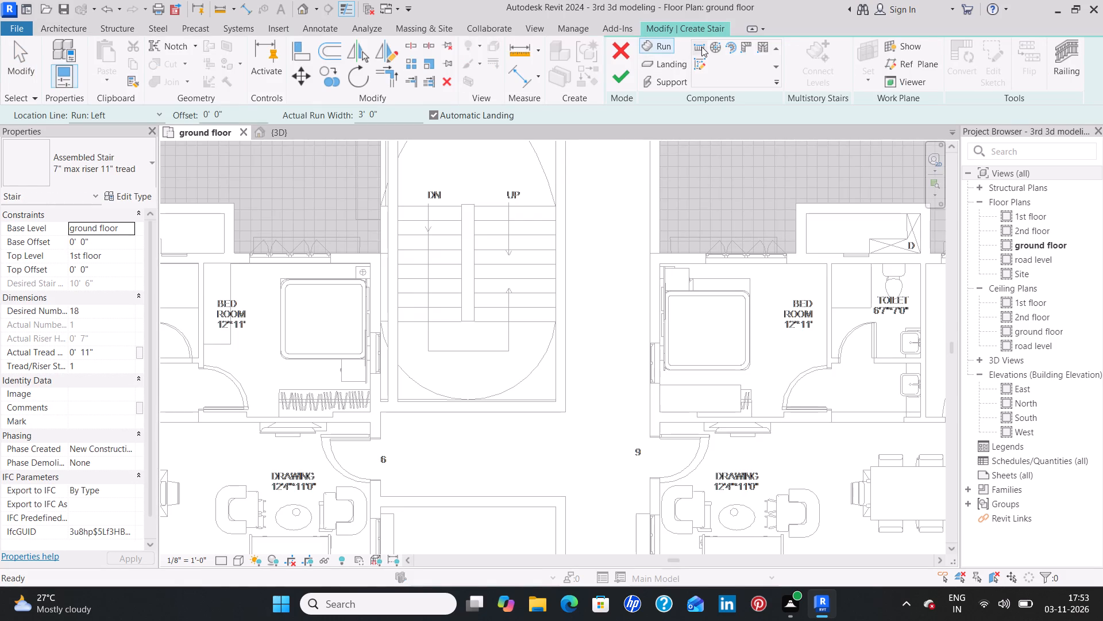
click(392, 114)
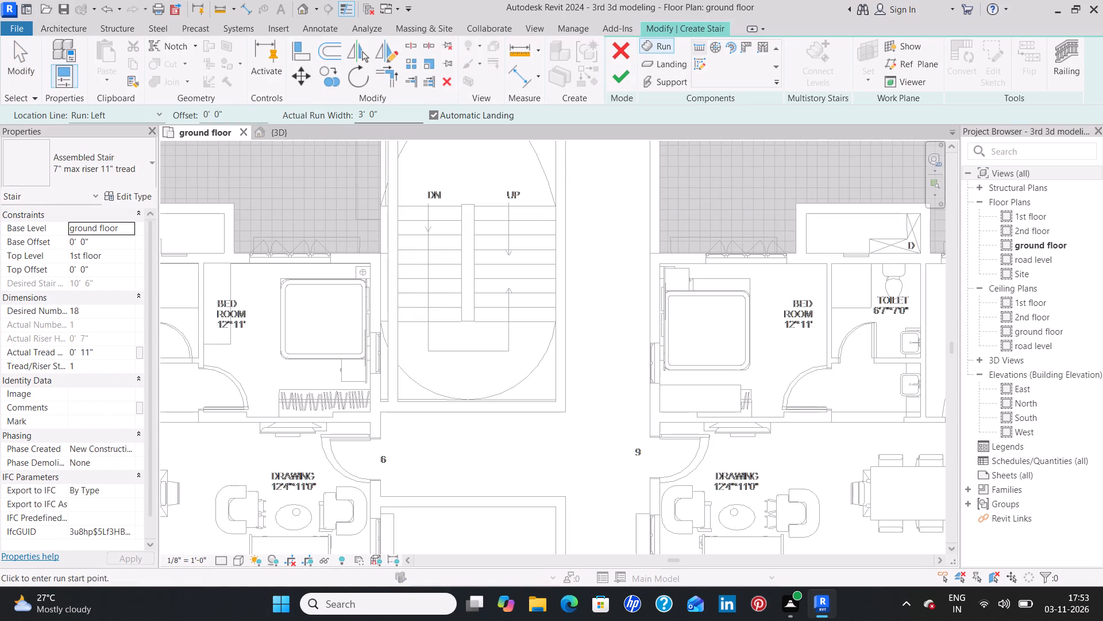
key(BackSpace)
key(BackSpace)
key(BackSpace)
key(BackSpace)
key(BackSpace)
key(BackSpace)
text(5')
key(6)
key(shift+quotedbl)
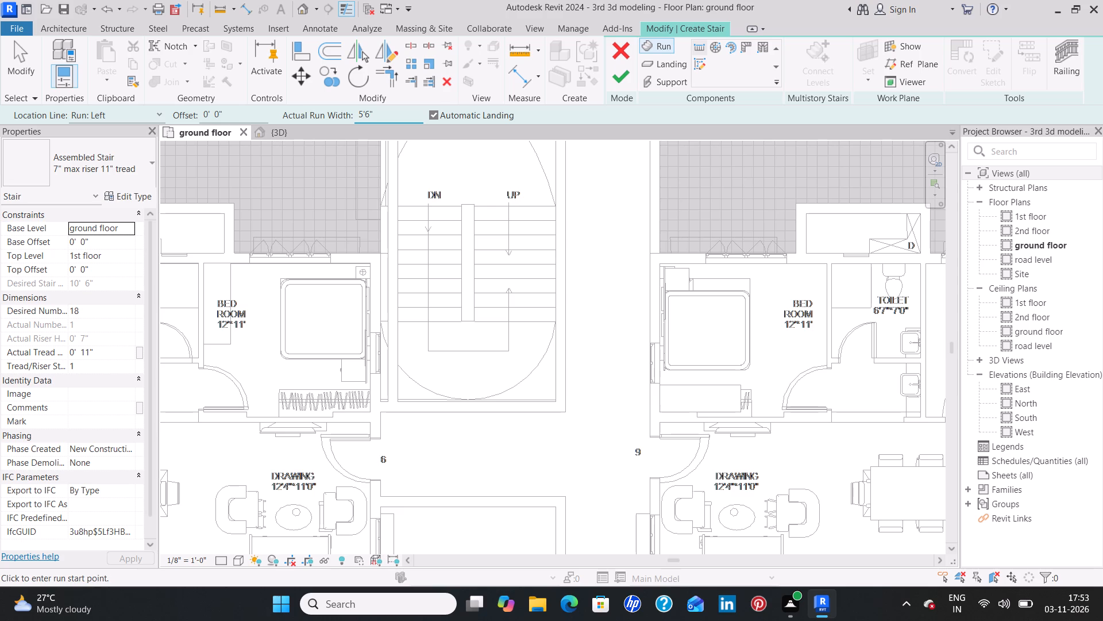
click(556, 208)
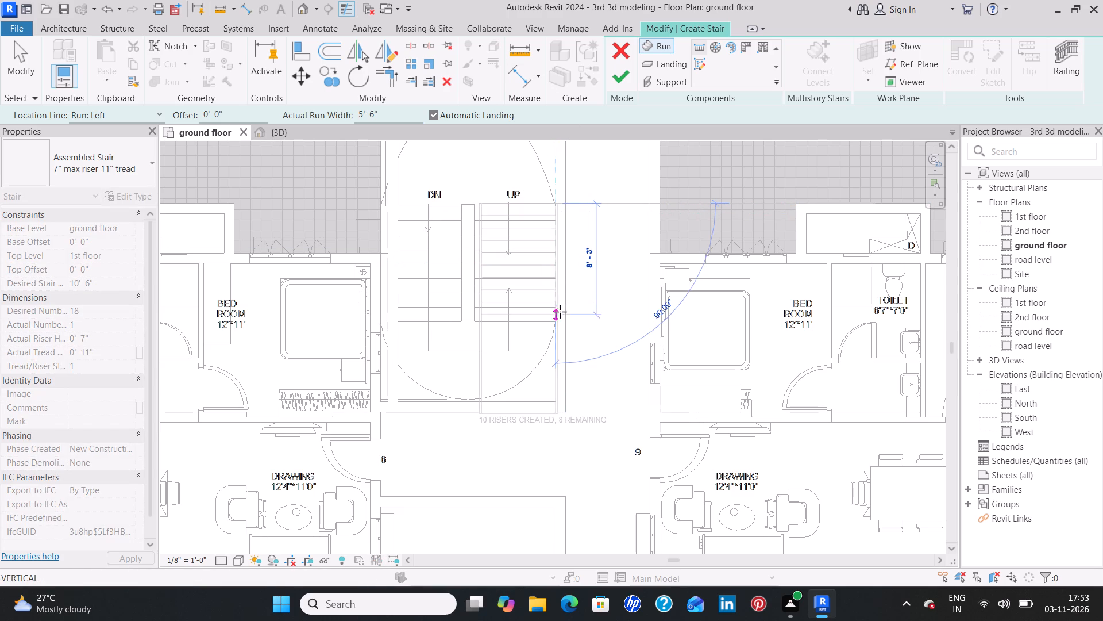
click(554, 323)
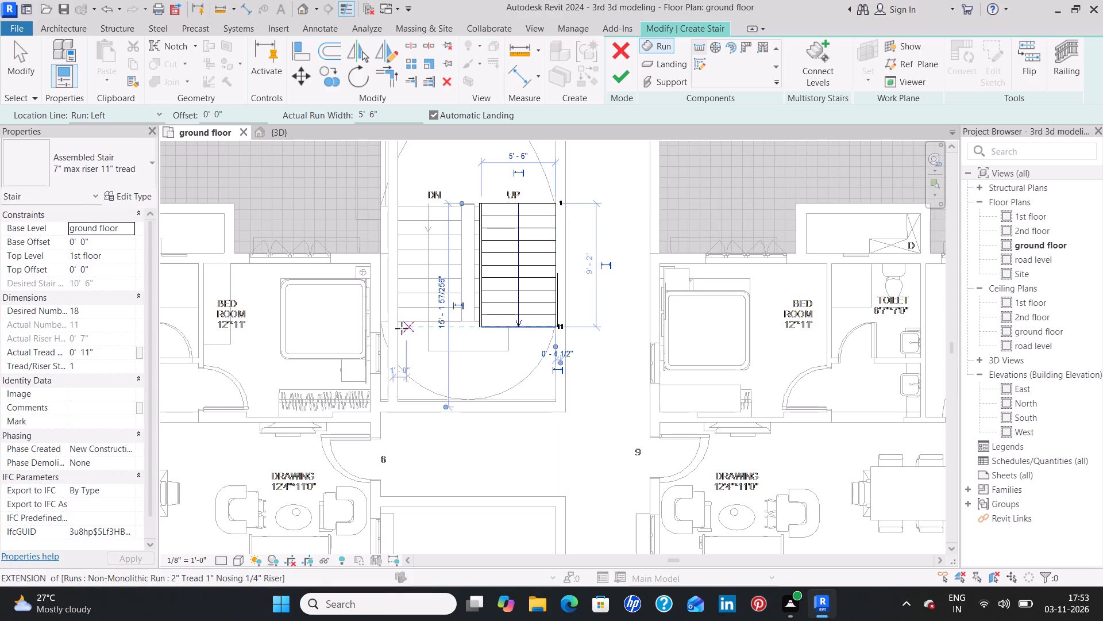
click(396, 323)
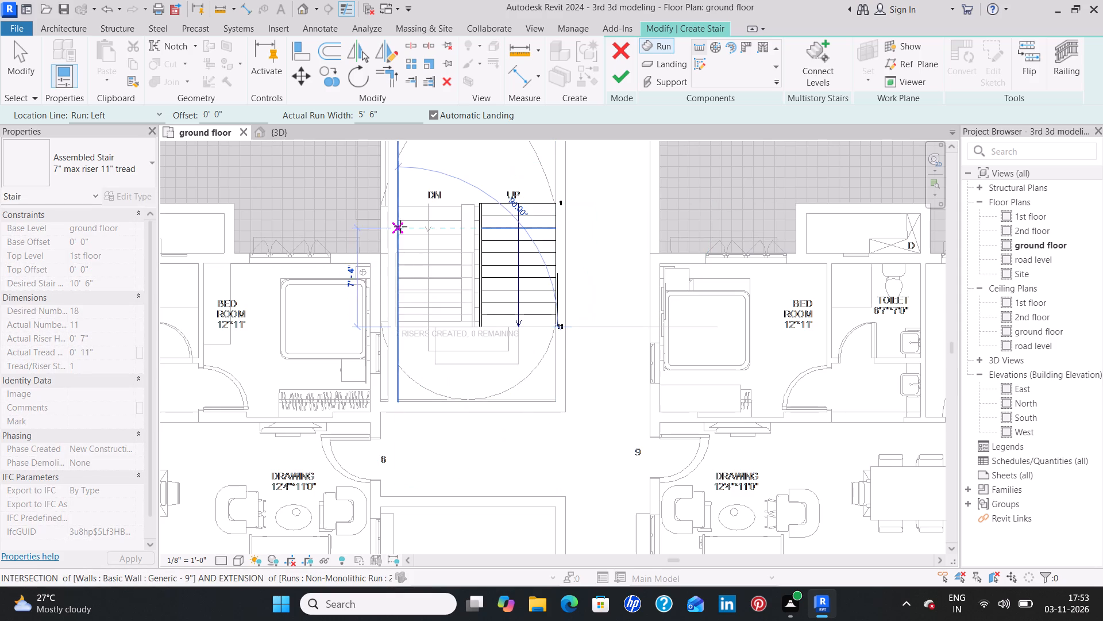
click(396, 206)
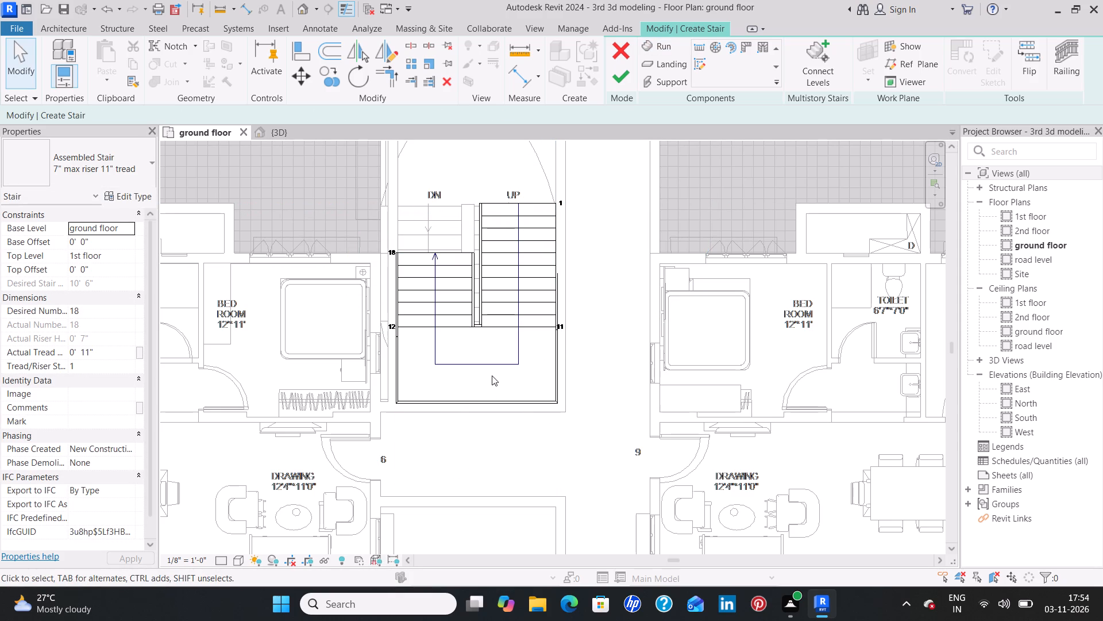
click(619, 80)
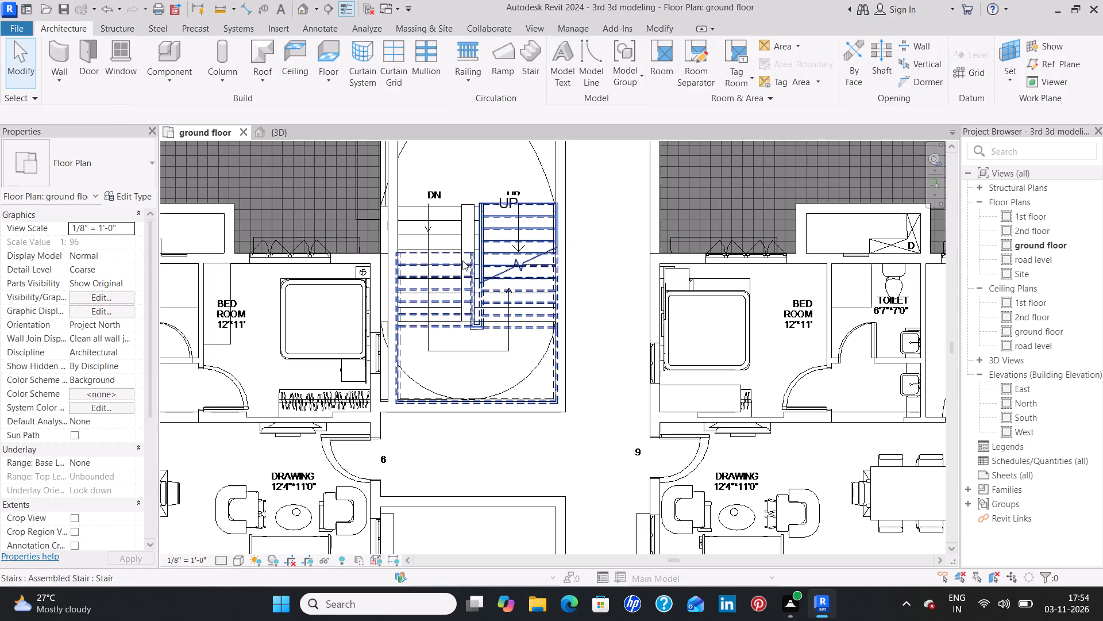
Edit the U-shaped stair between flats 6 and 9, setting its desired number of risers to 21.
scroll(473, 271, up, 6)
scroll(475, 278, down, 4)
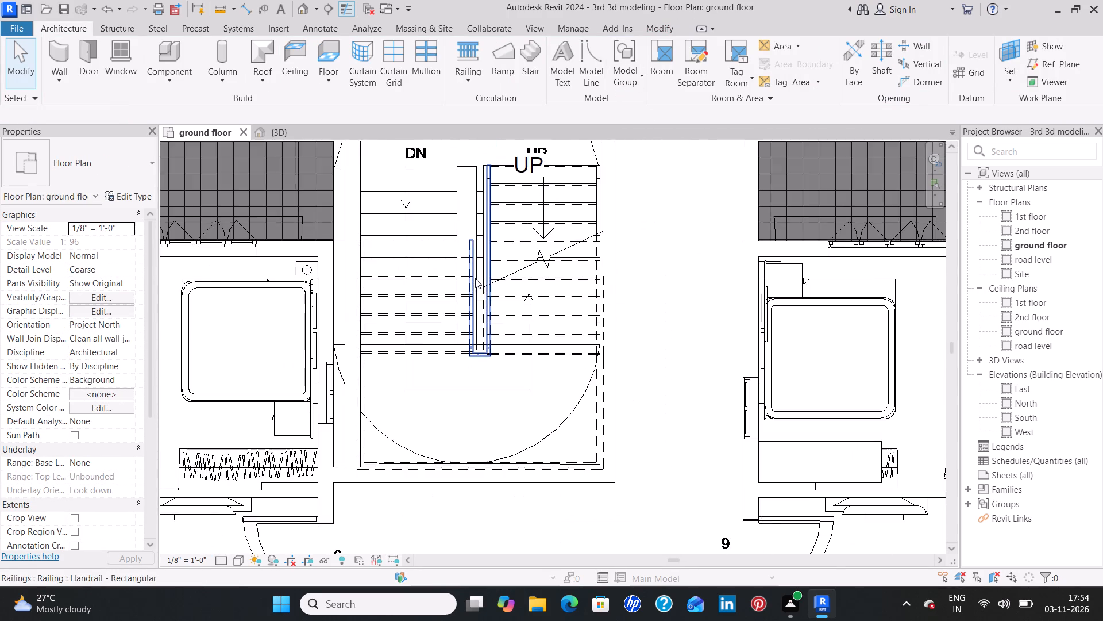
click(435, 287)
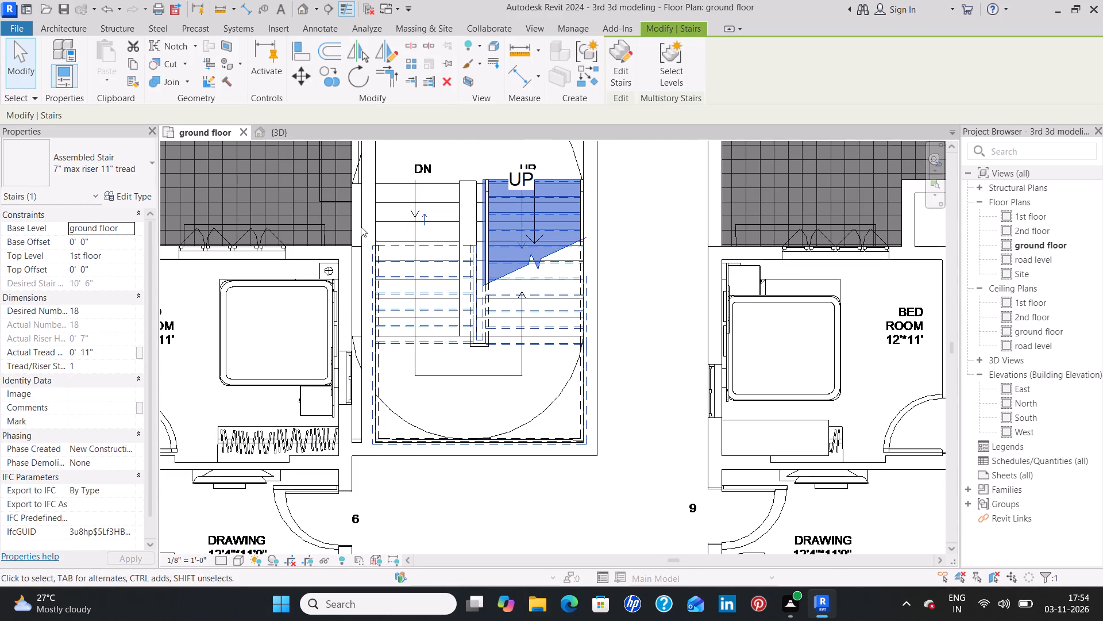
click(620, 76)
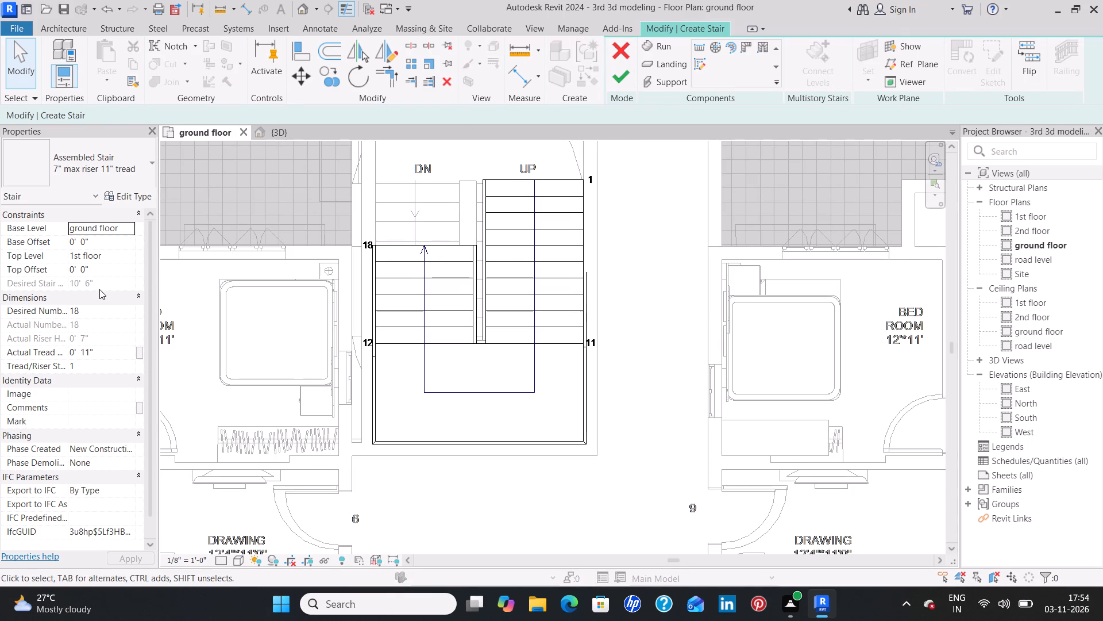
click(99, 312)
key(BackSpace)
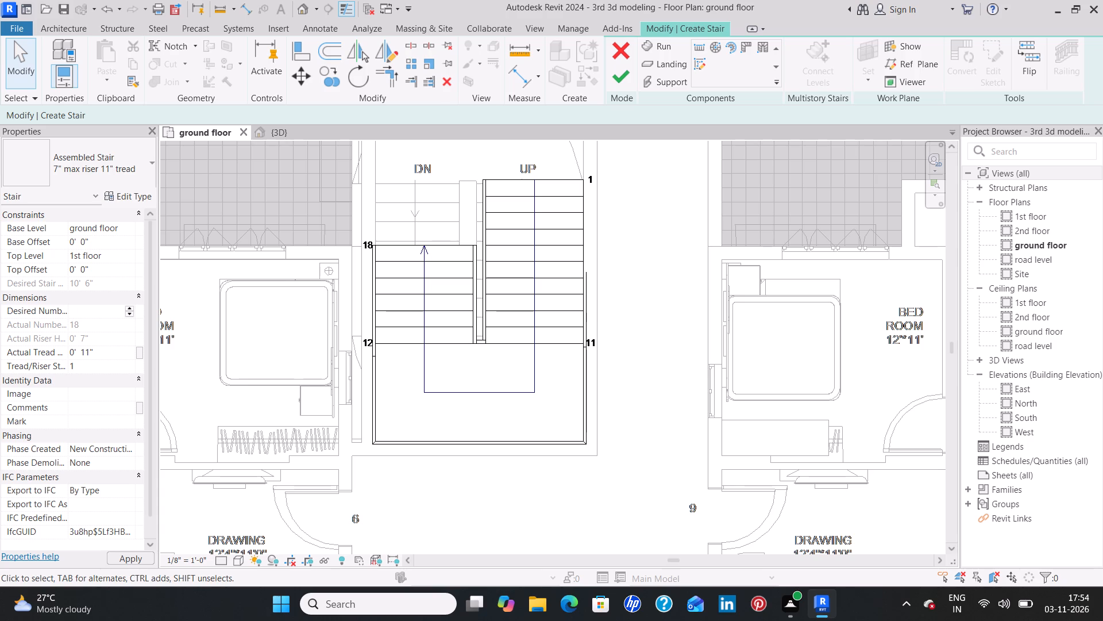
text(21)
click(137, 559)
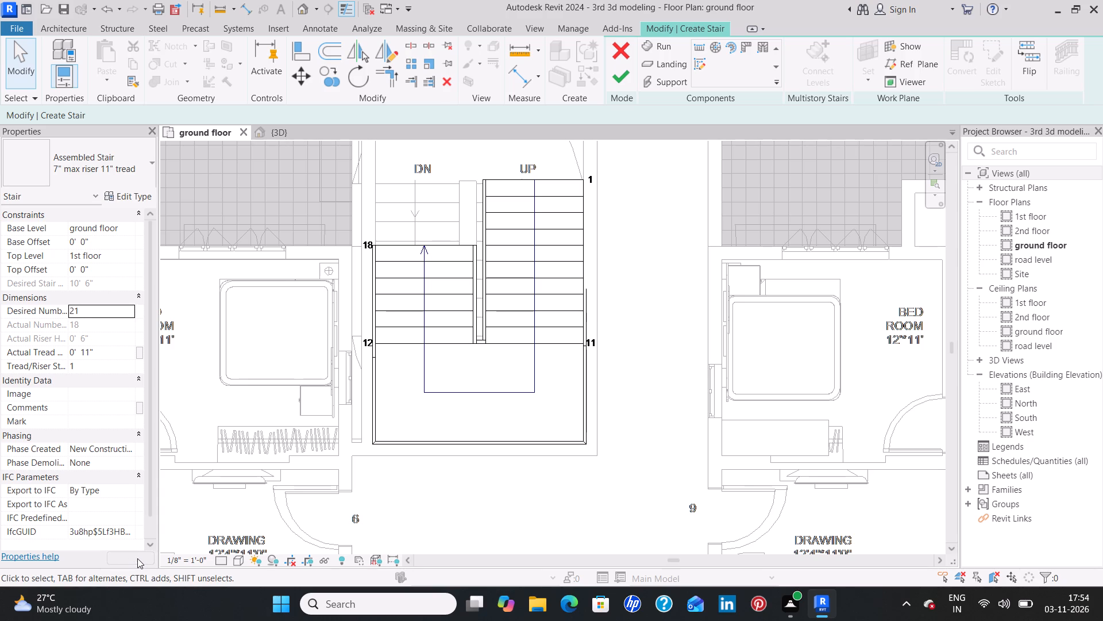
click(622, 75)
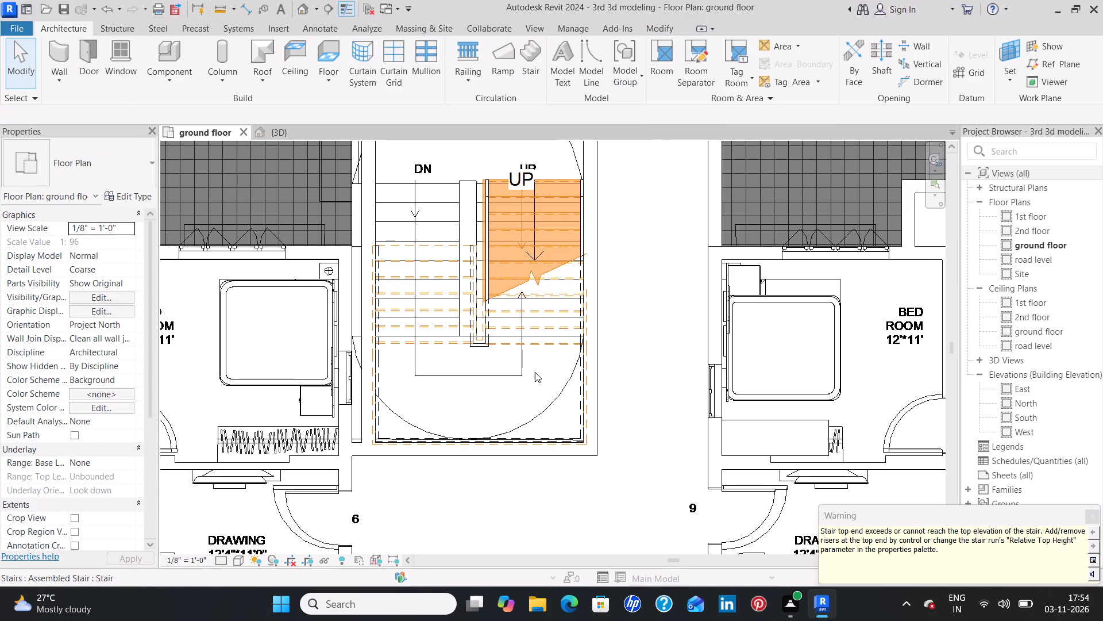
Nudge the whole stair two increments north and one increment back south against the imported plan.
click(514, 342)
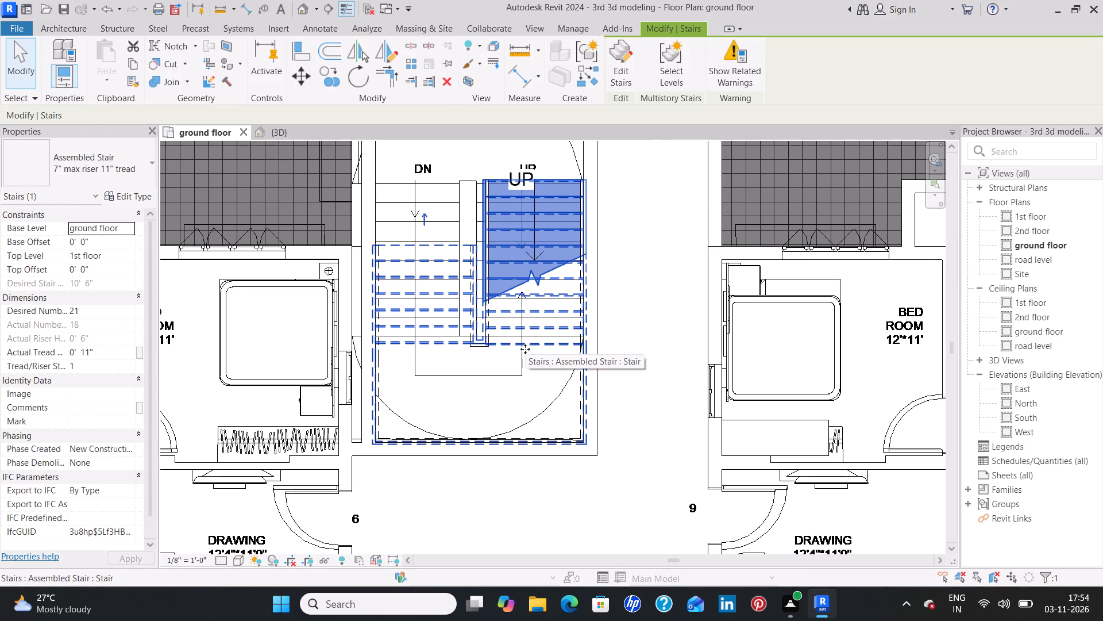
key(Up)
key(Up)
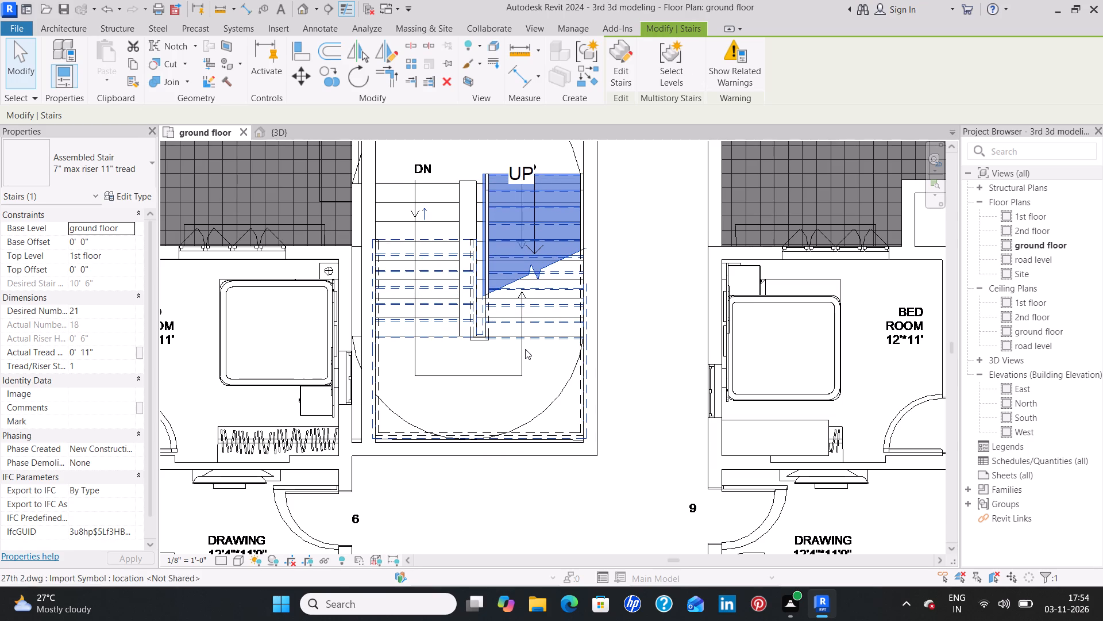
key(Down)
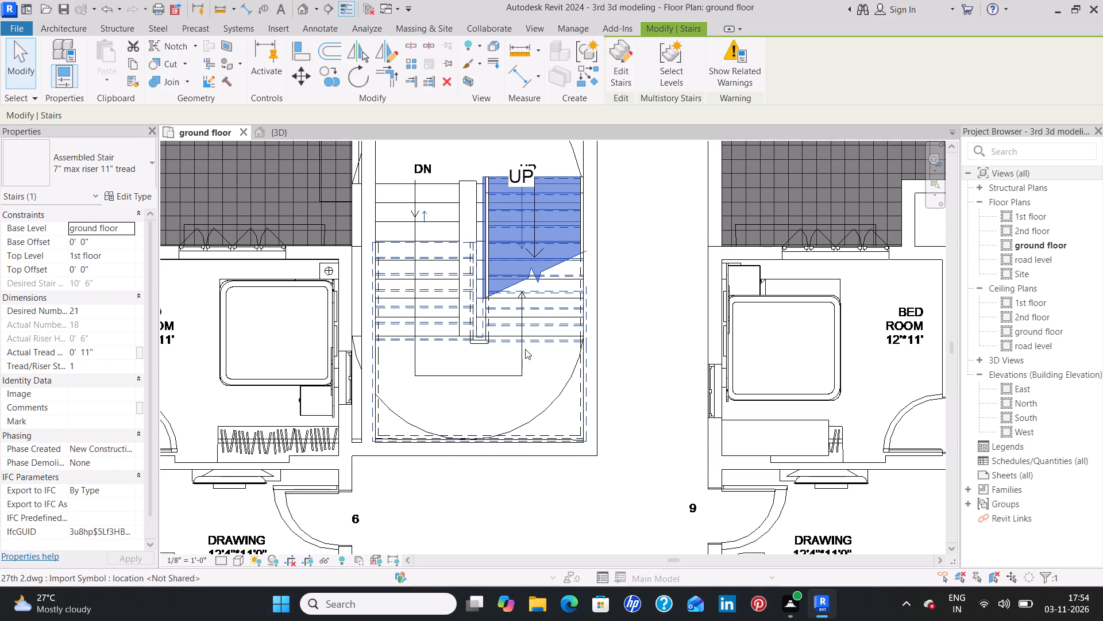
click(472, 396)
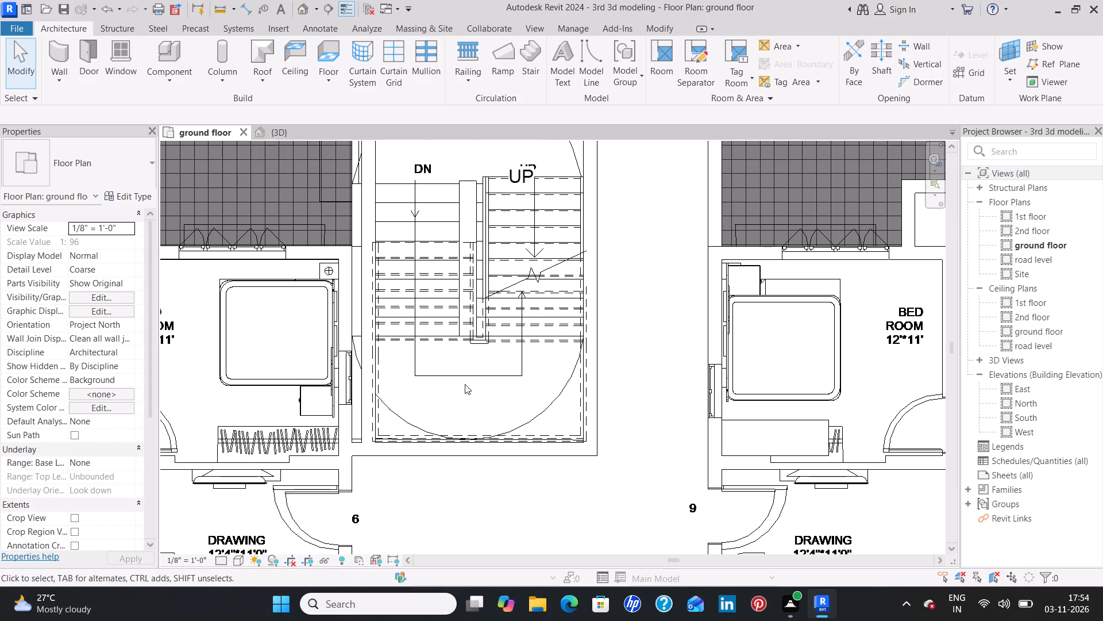
Delete the assembled U-shaped stair from the stairwell between flats 6 and 9.
scroll(465, 384, down, 5)
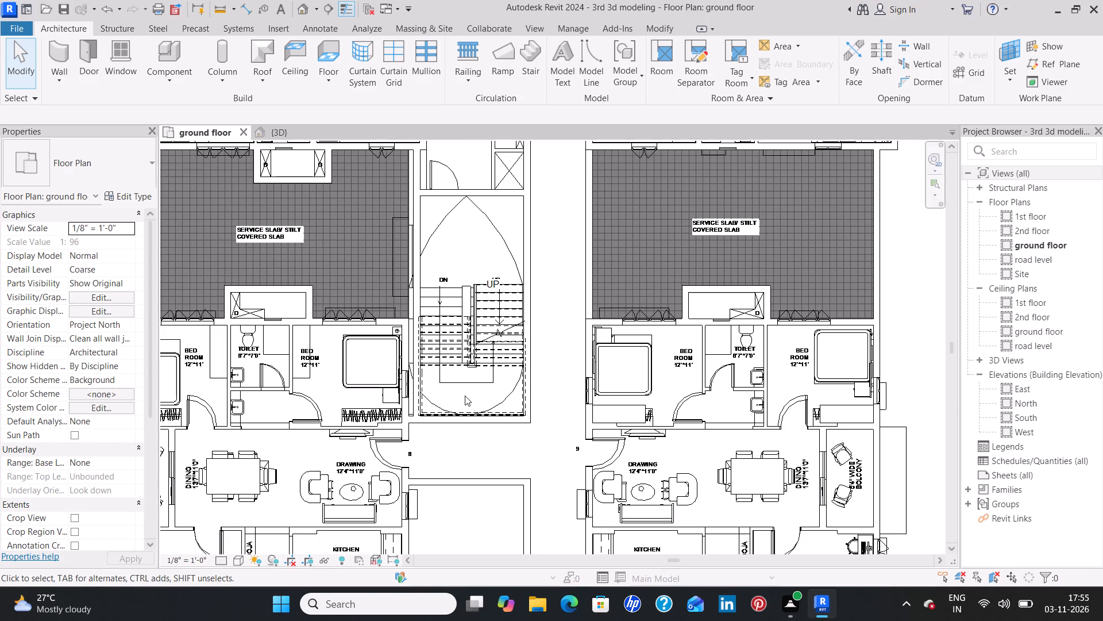
scroll(466, 344, up, 4)
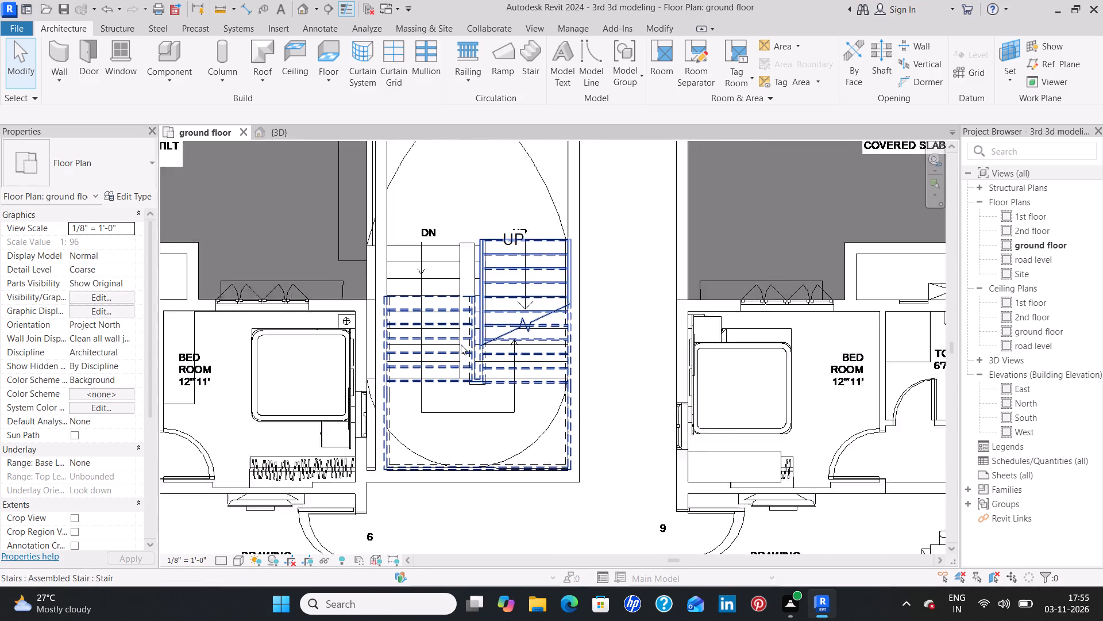
scroll(461, 344, up, 2)
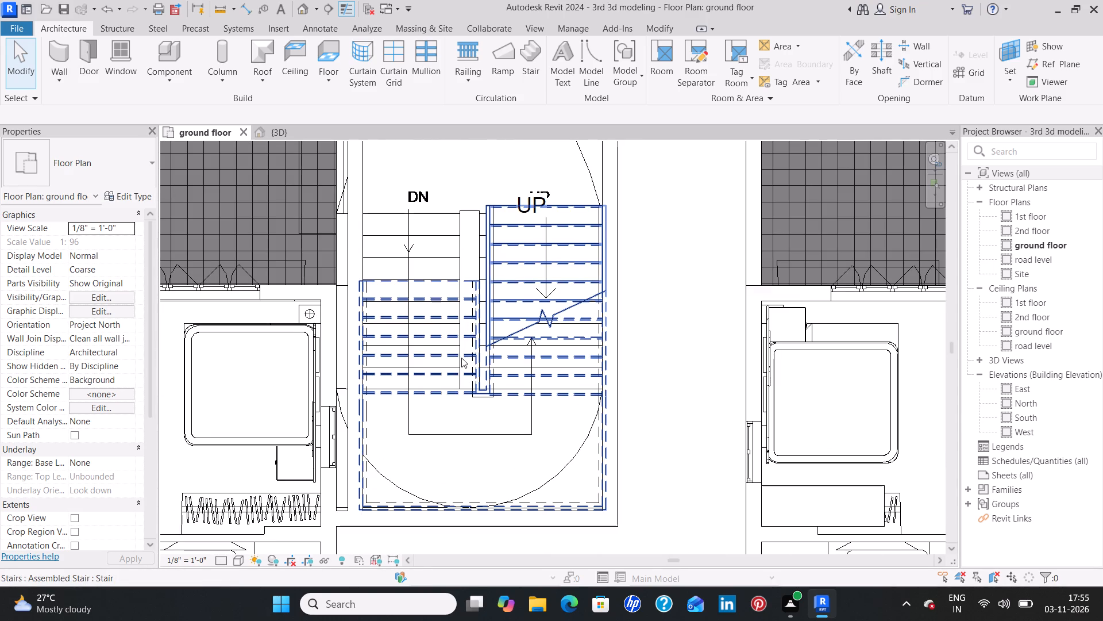
click(458, 358)
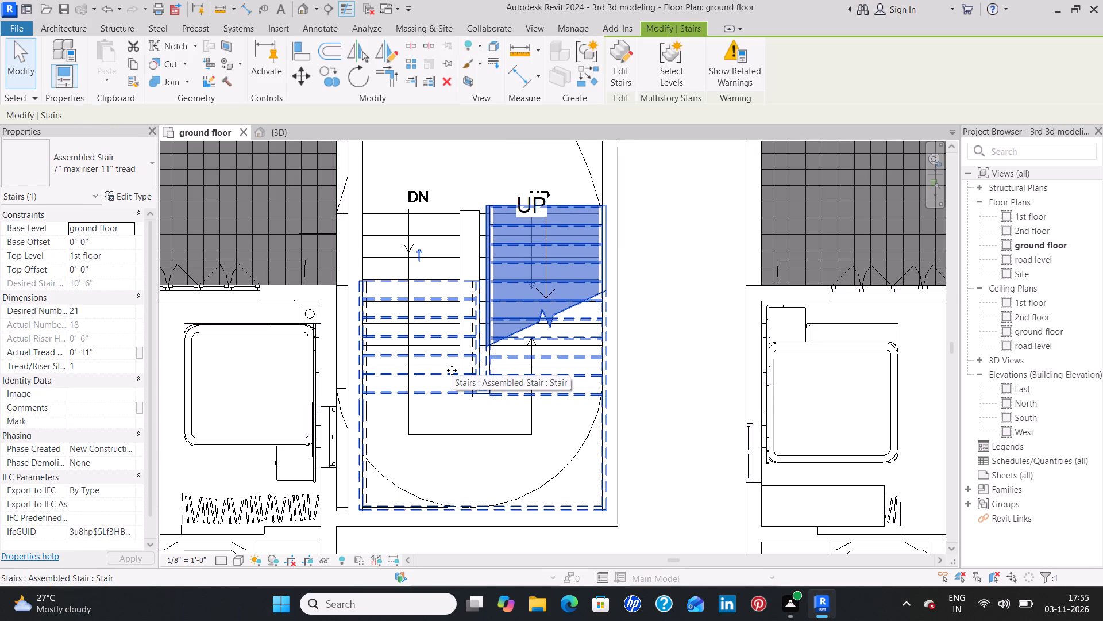
key(Delete)
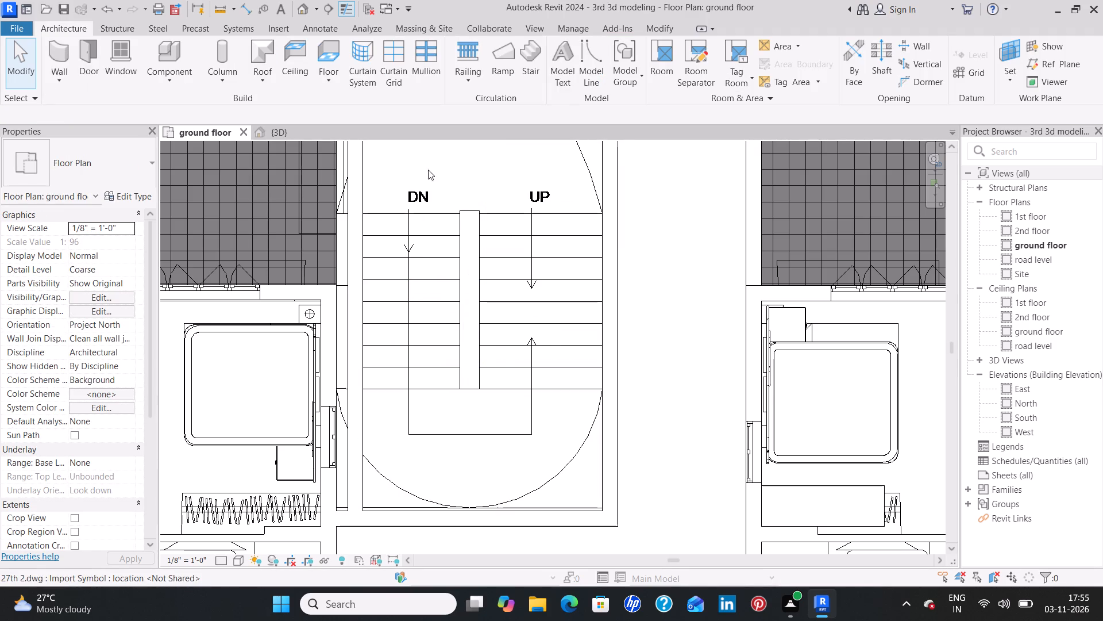
Start a new stair as a sketched run and draw its outer boundary along the stairwell's east, south and west walls, sides about 14'-6" long.
click(524, 48)
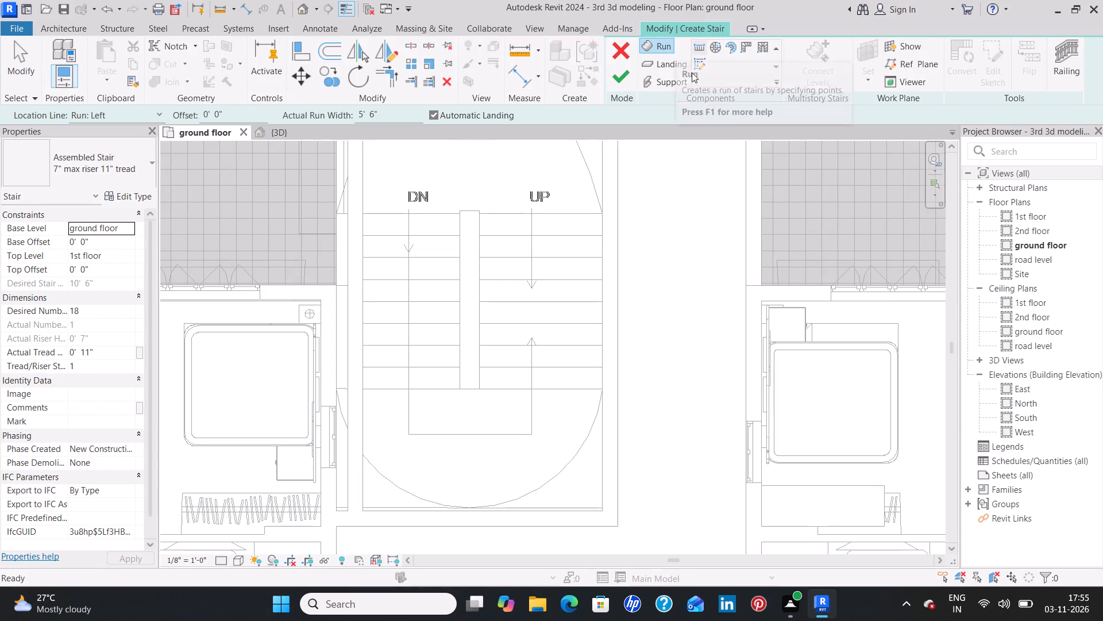
click(699, 64)
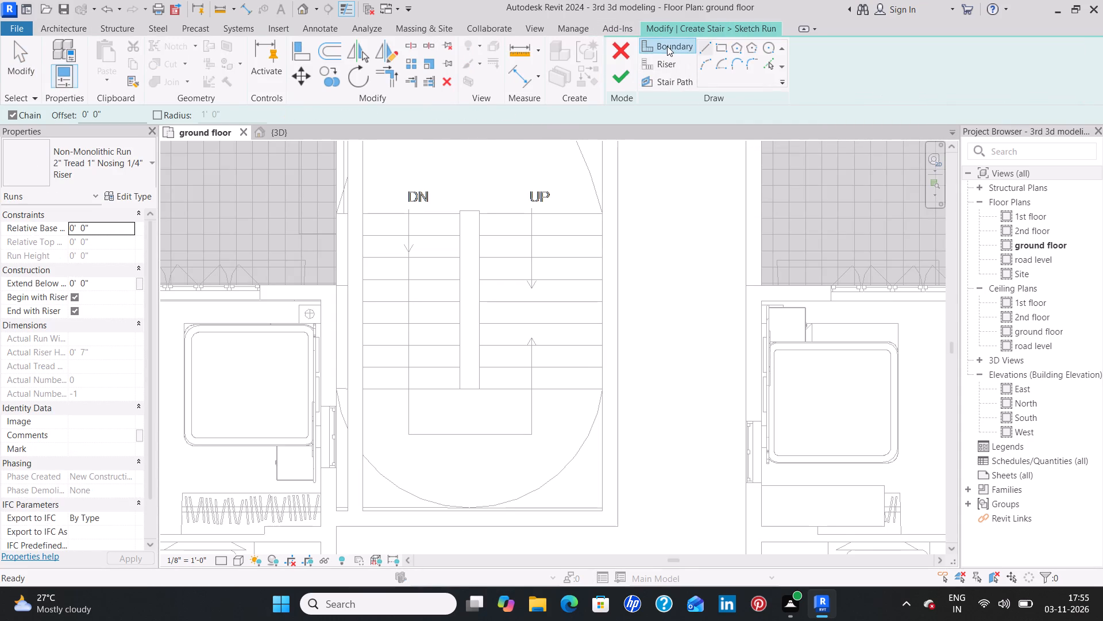
click(667, 46)
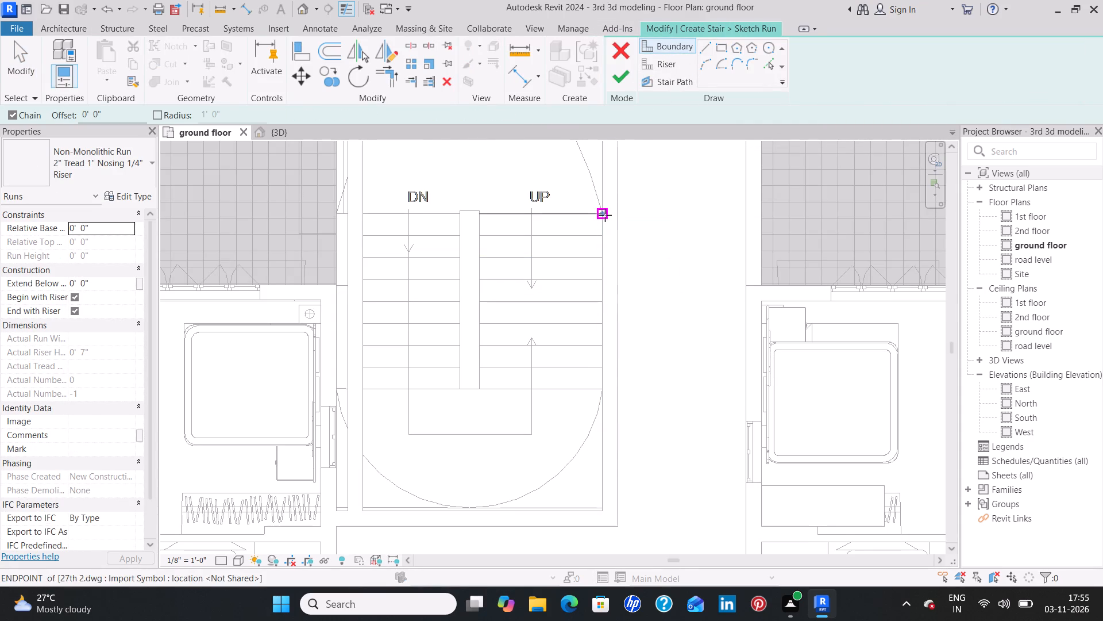
click(605, 215)
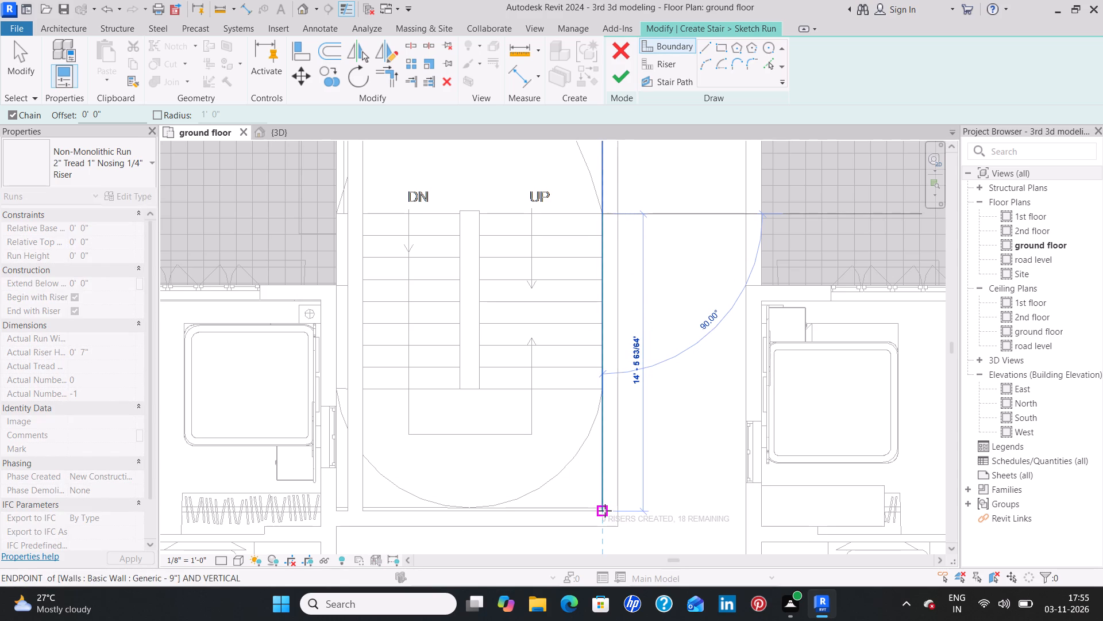
click(605, 511)
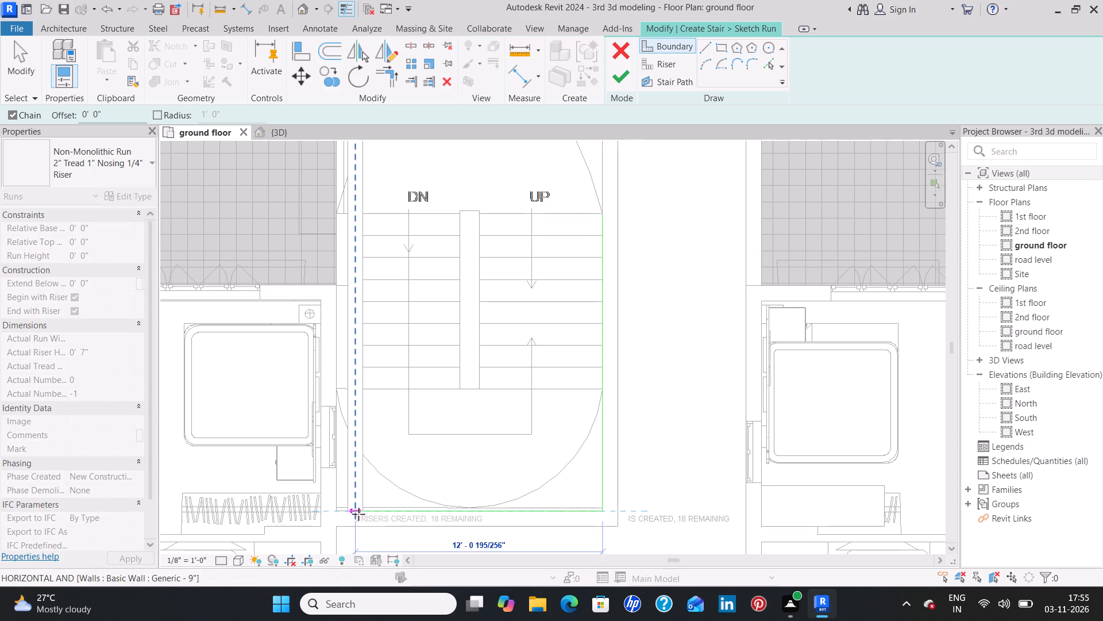
click(360, 514)
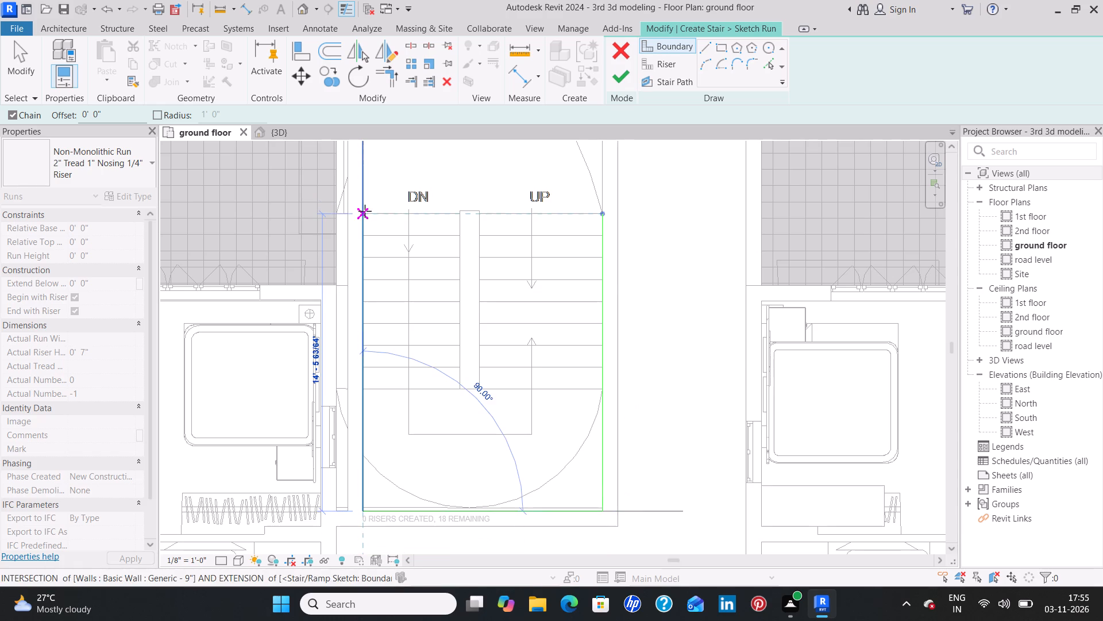
click(362, 211)
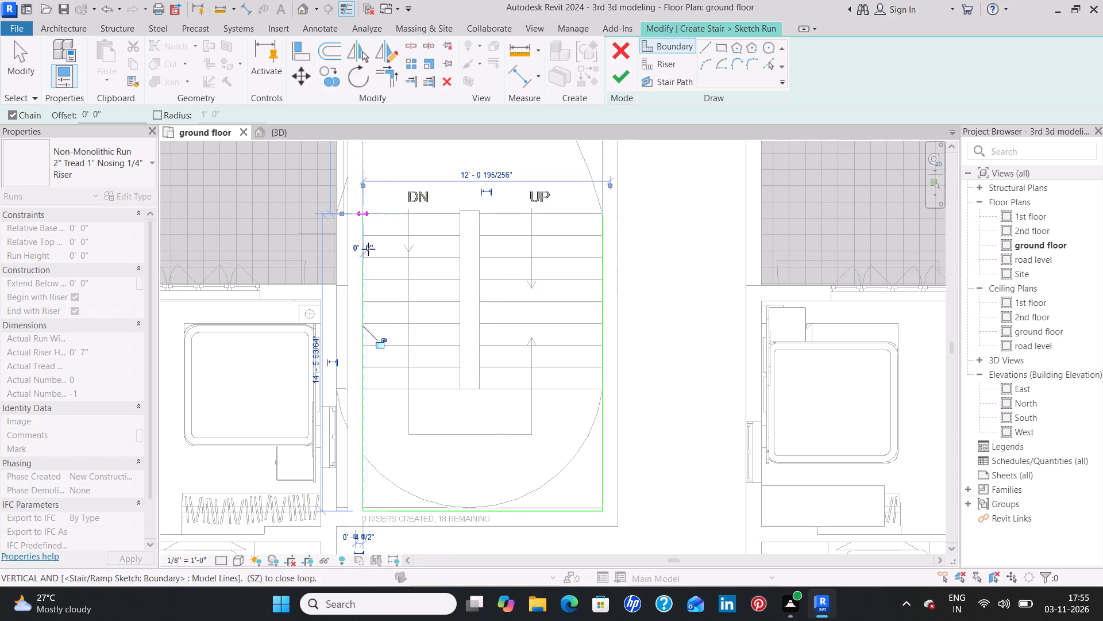
key(Escape)
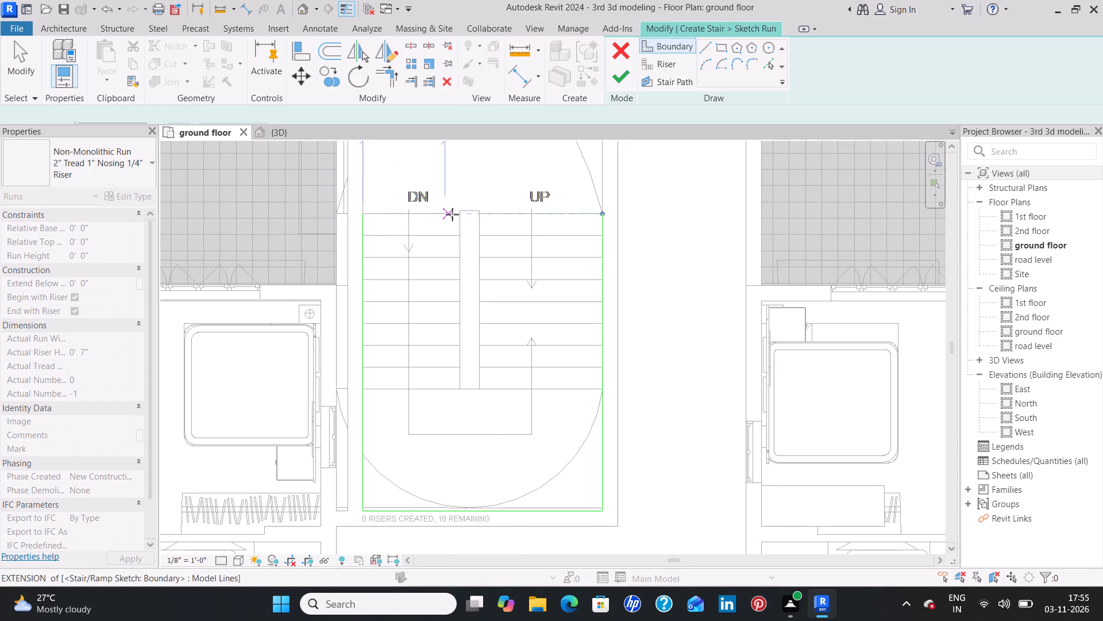
Sketch a closed inner boundary around the imported plan's central stair well, about 8'-8" long and 11.5" wide.
click(461, 205)
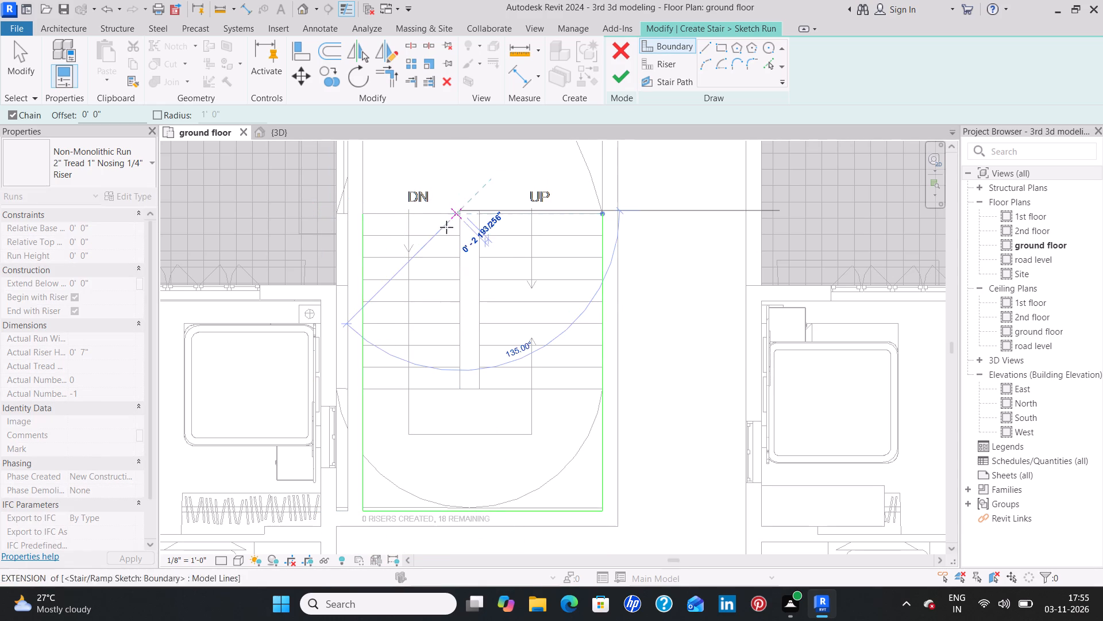
click(464, 389)
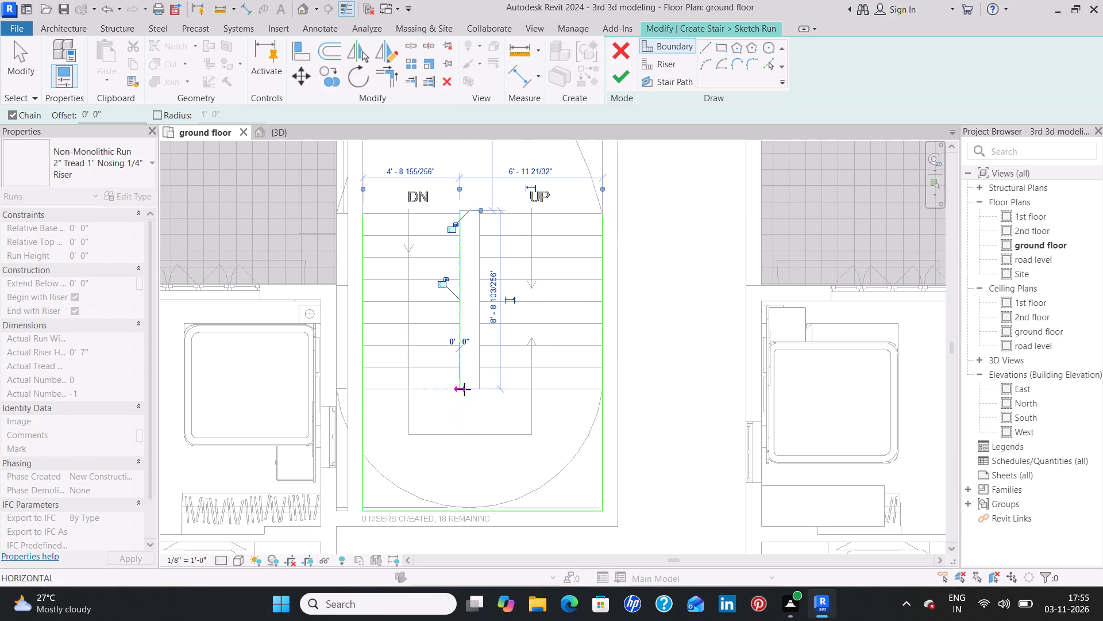
click(480, 387)
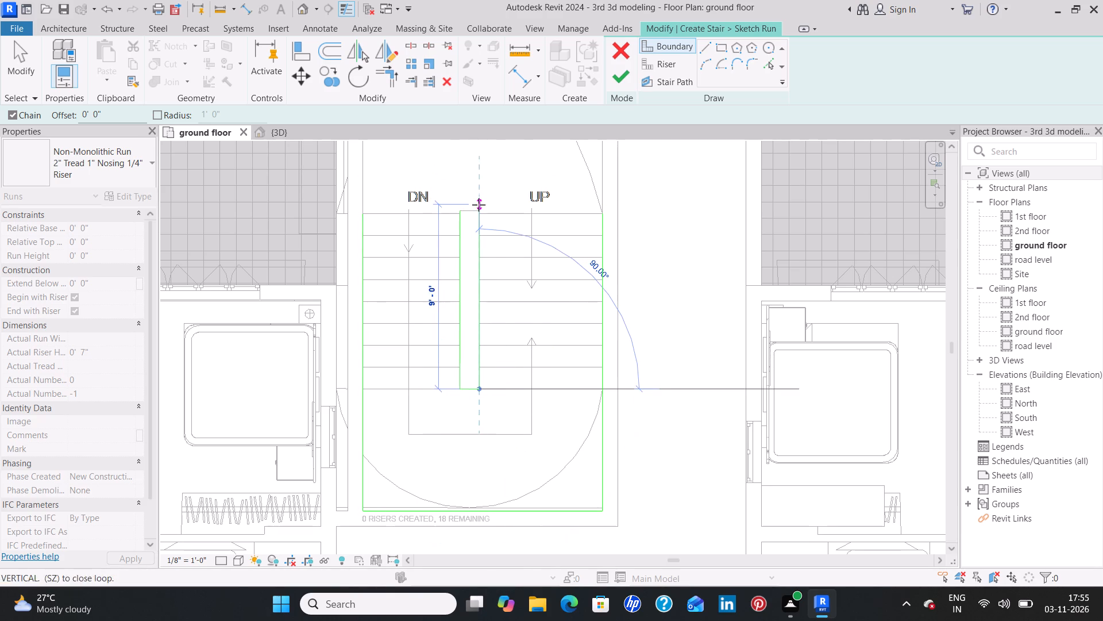
click(479, 208)
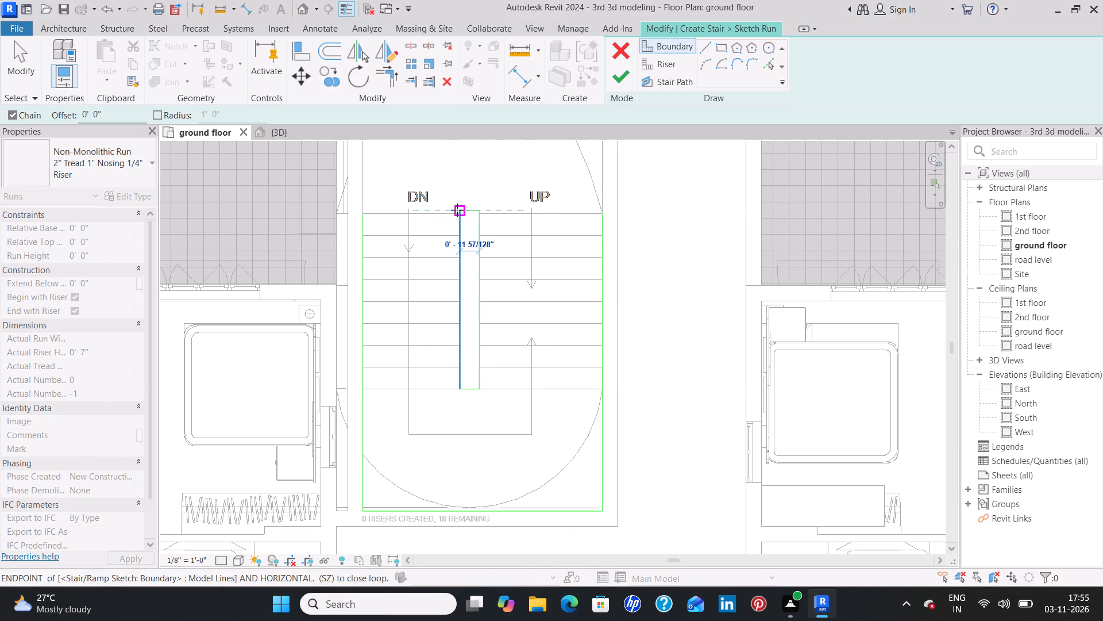
click(457, 210)
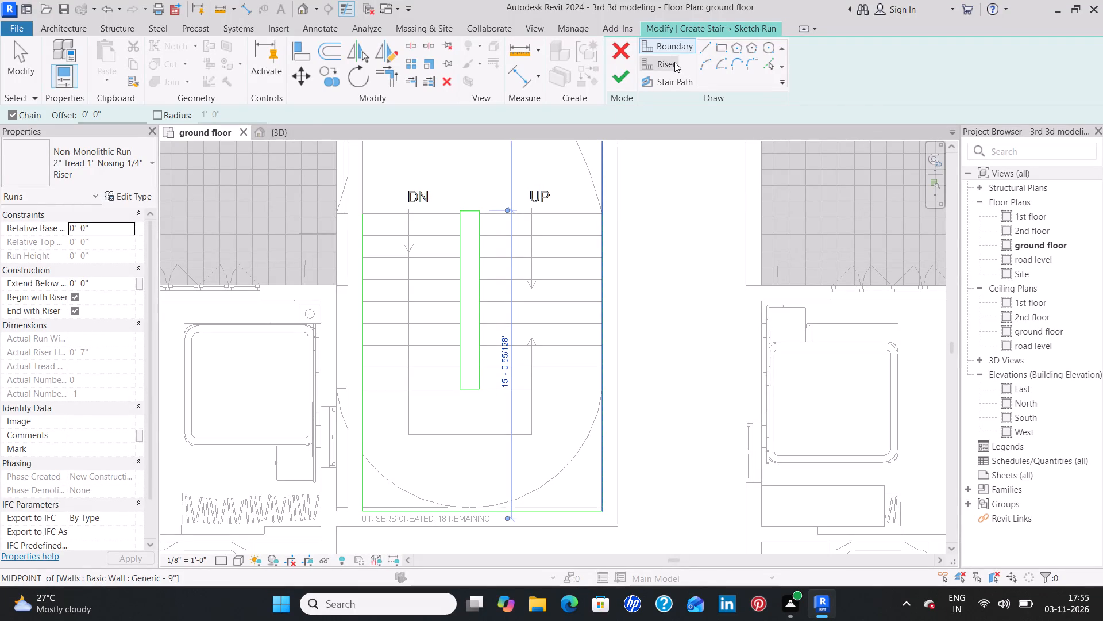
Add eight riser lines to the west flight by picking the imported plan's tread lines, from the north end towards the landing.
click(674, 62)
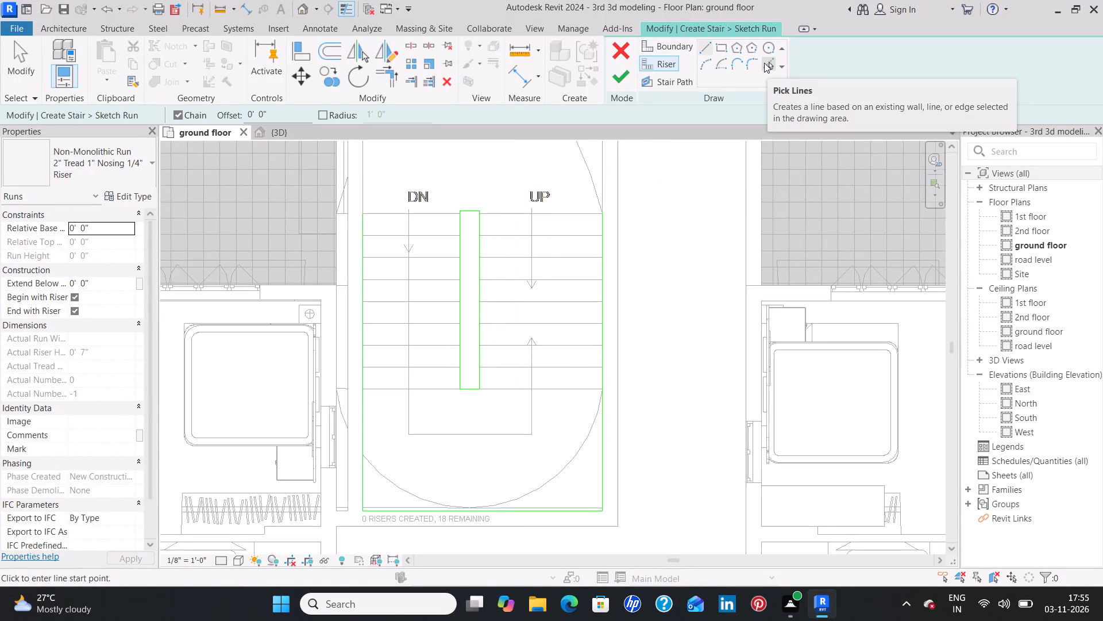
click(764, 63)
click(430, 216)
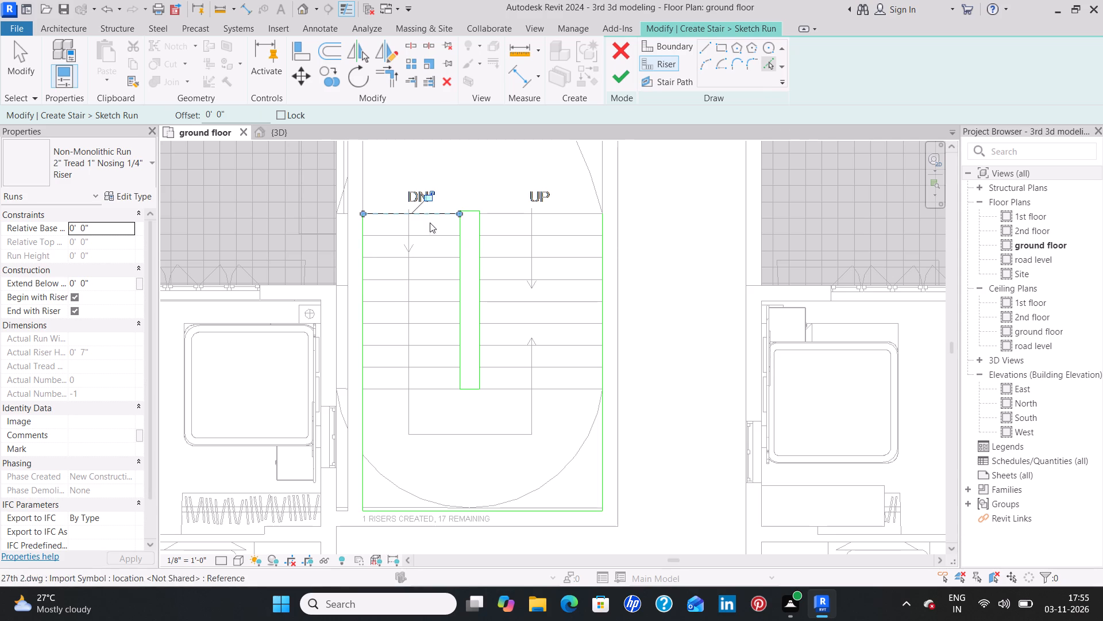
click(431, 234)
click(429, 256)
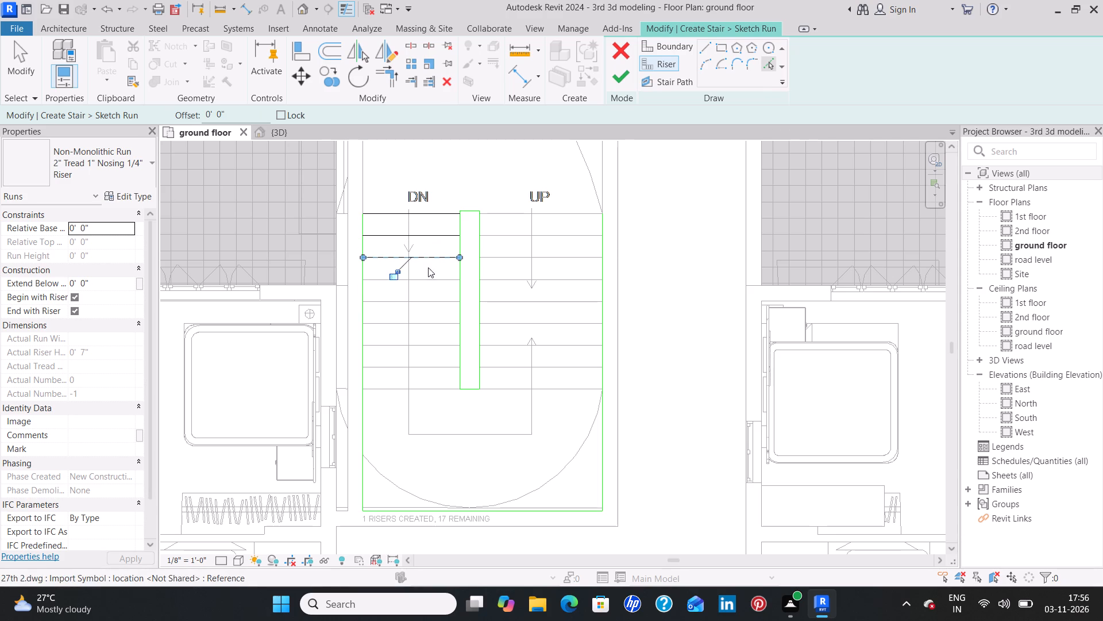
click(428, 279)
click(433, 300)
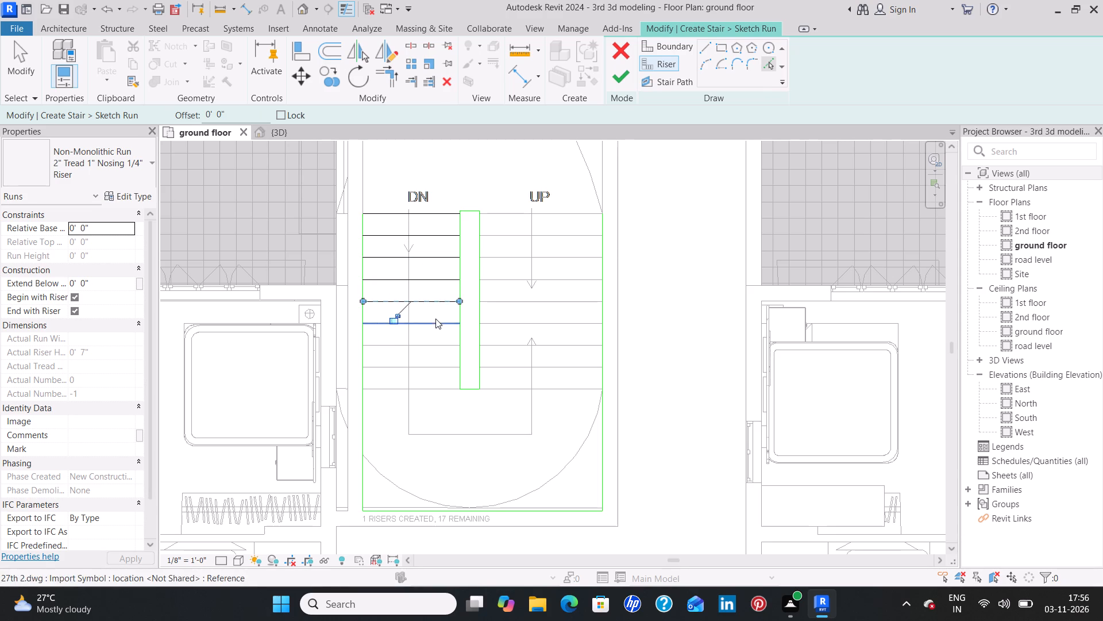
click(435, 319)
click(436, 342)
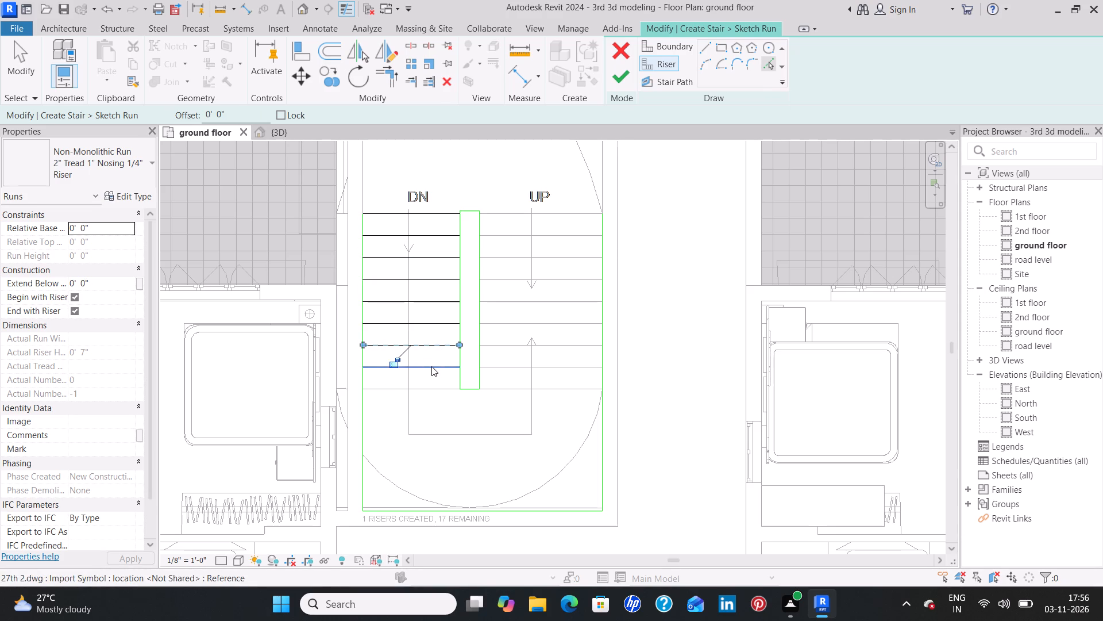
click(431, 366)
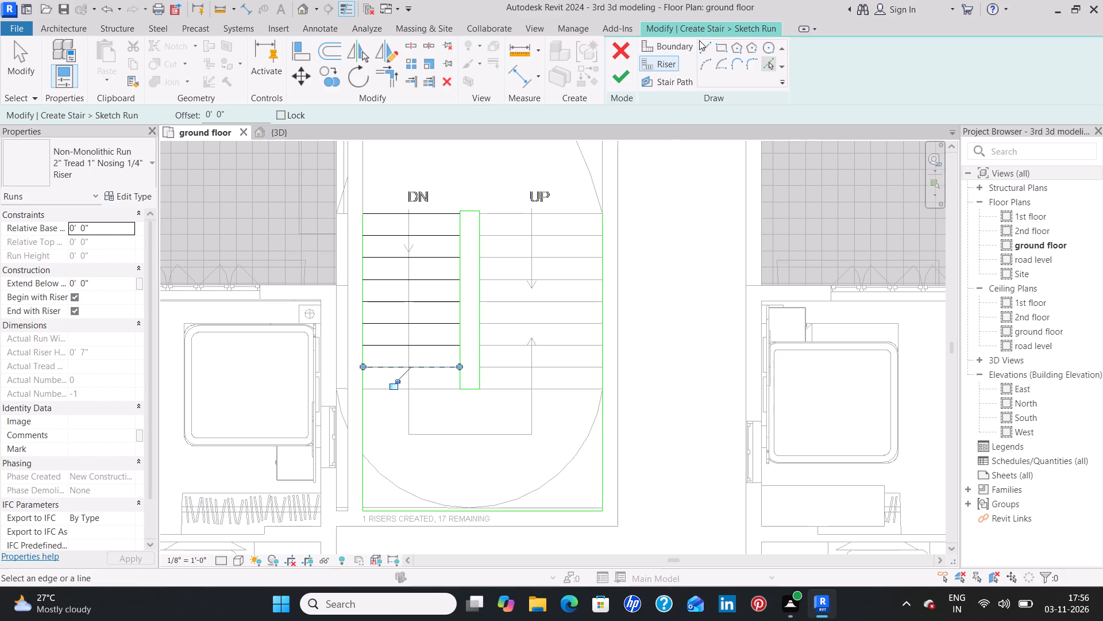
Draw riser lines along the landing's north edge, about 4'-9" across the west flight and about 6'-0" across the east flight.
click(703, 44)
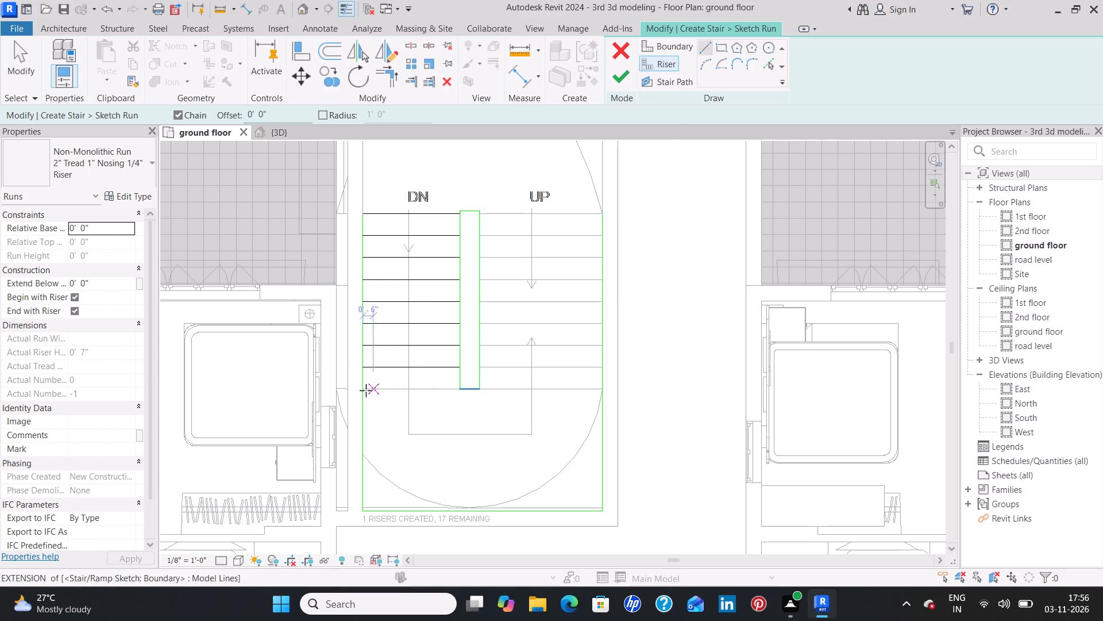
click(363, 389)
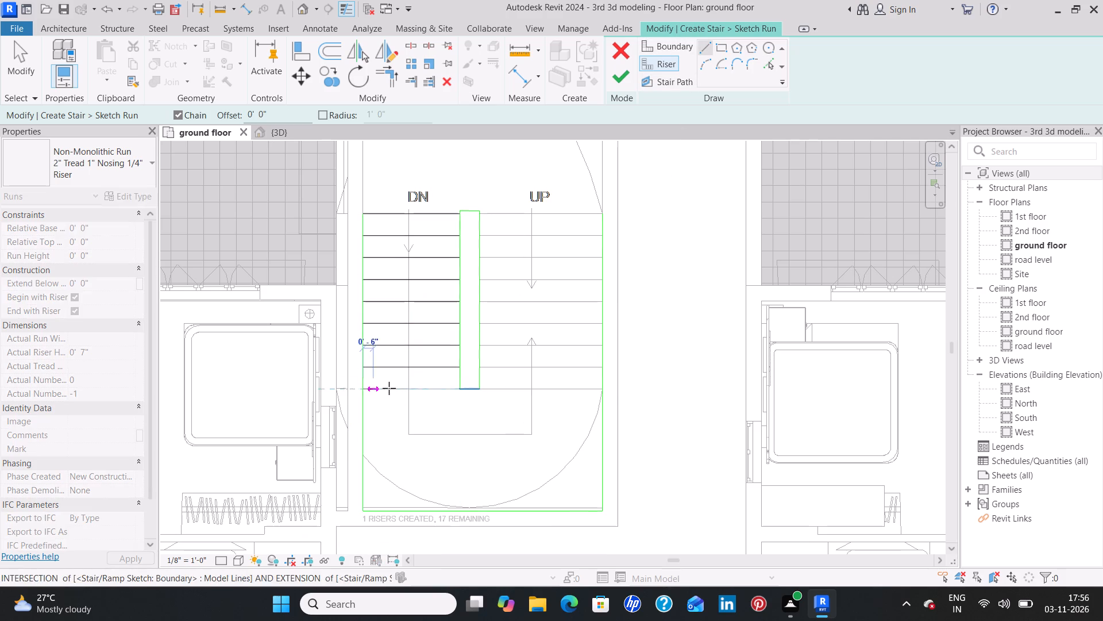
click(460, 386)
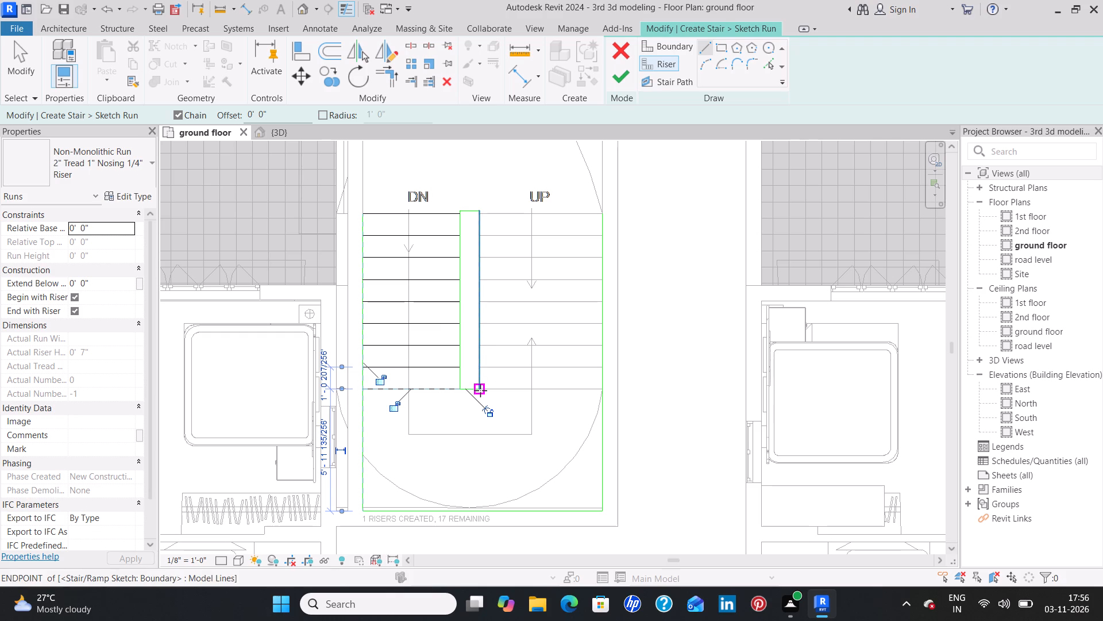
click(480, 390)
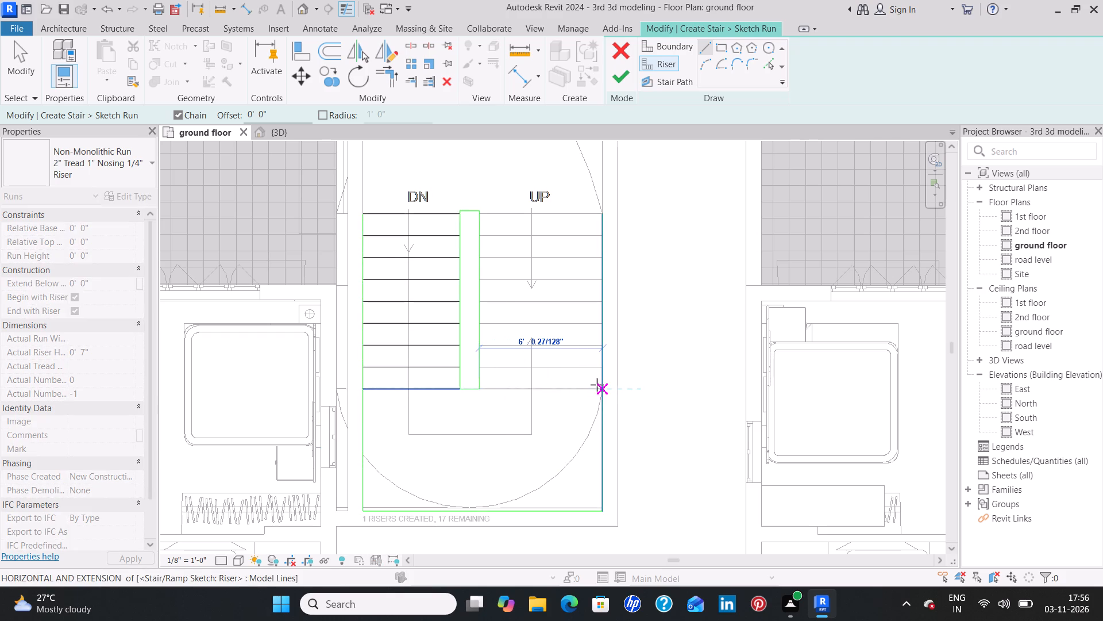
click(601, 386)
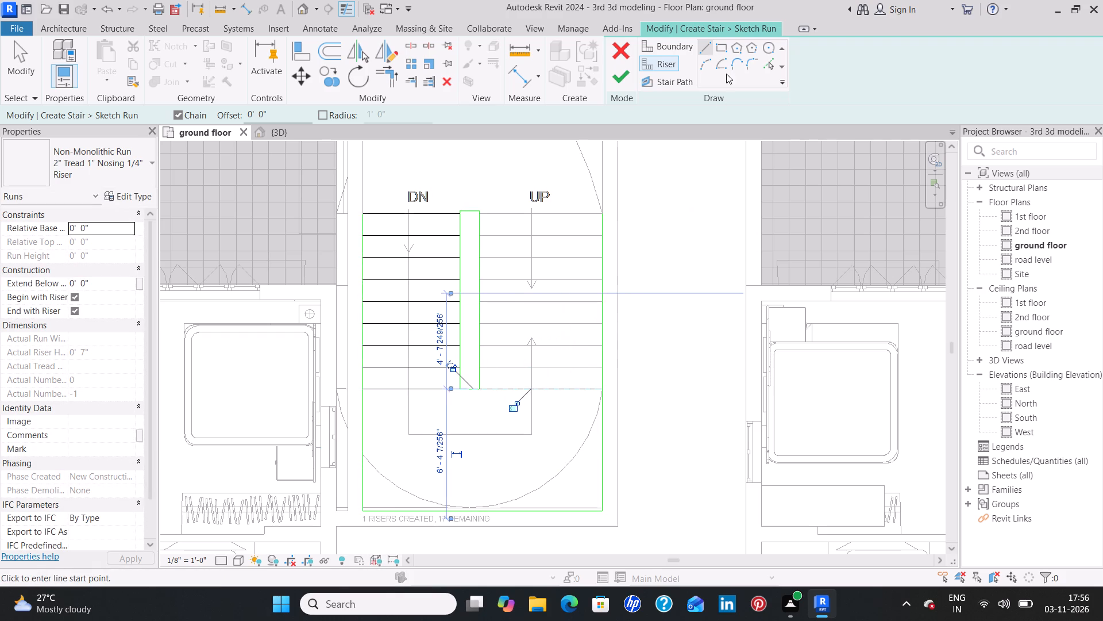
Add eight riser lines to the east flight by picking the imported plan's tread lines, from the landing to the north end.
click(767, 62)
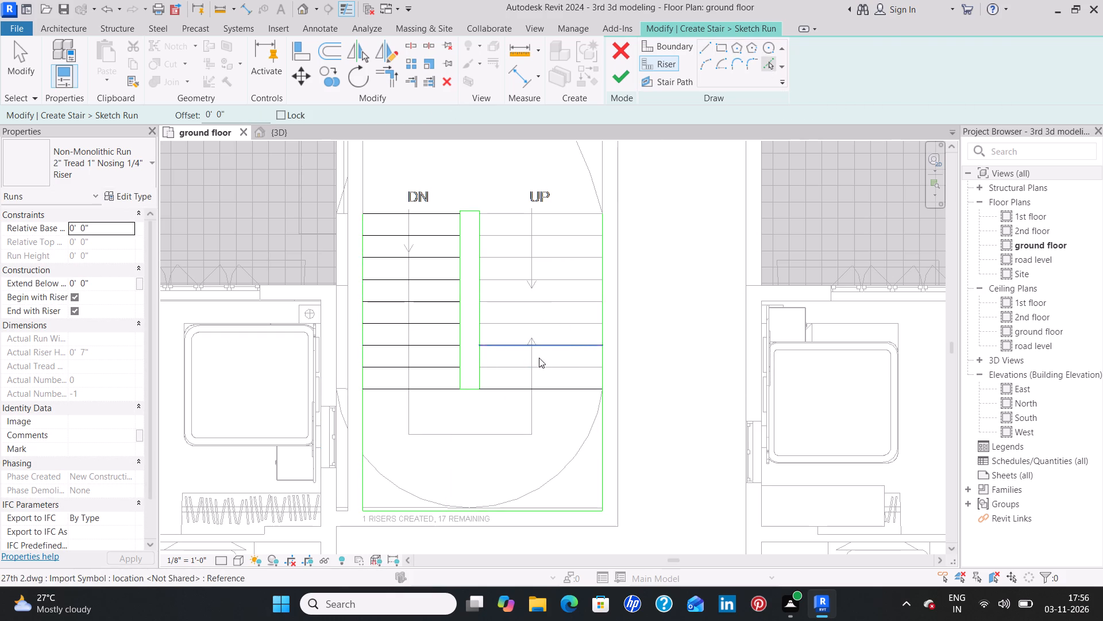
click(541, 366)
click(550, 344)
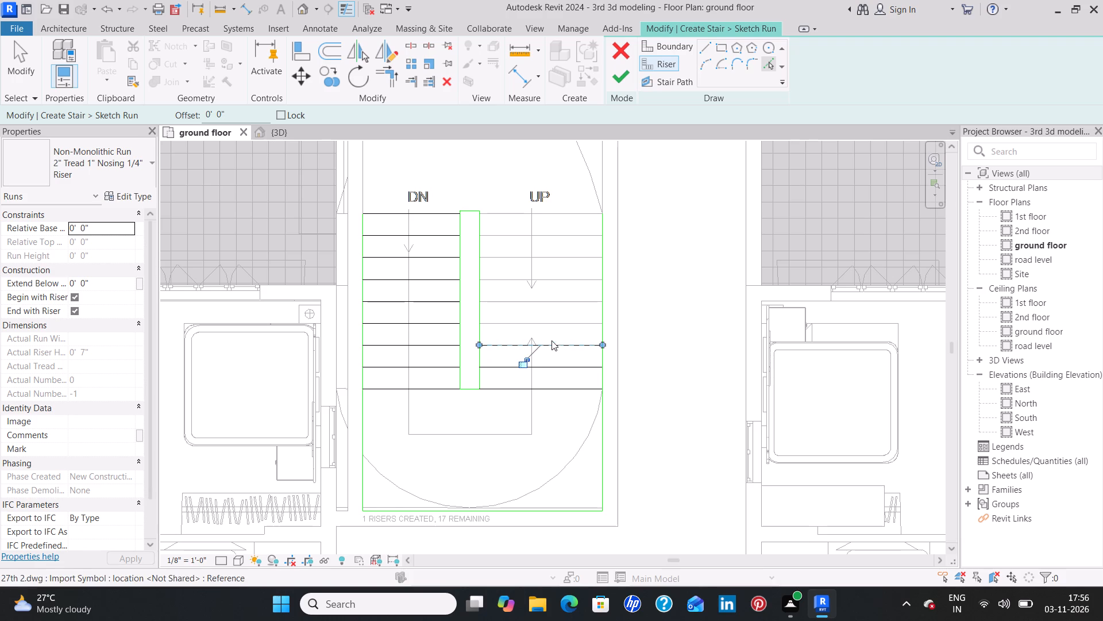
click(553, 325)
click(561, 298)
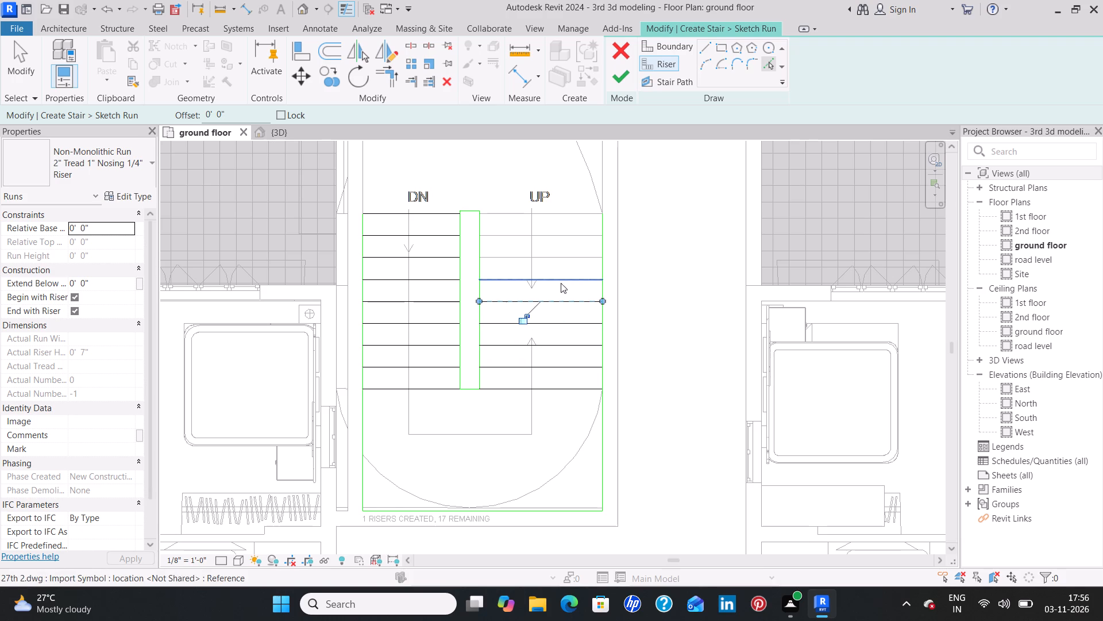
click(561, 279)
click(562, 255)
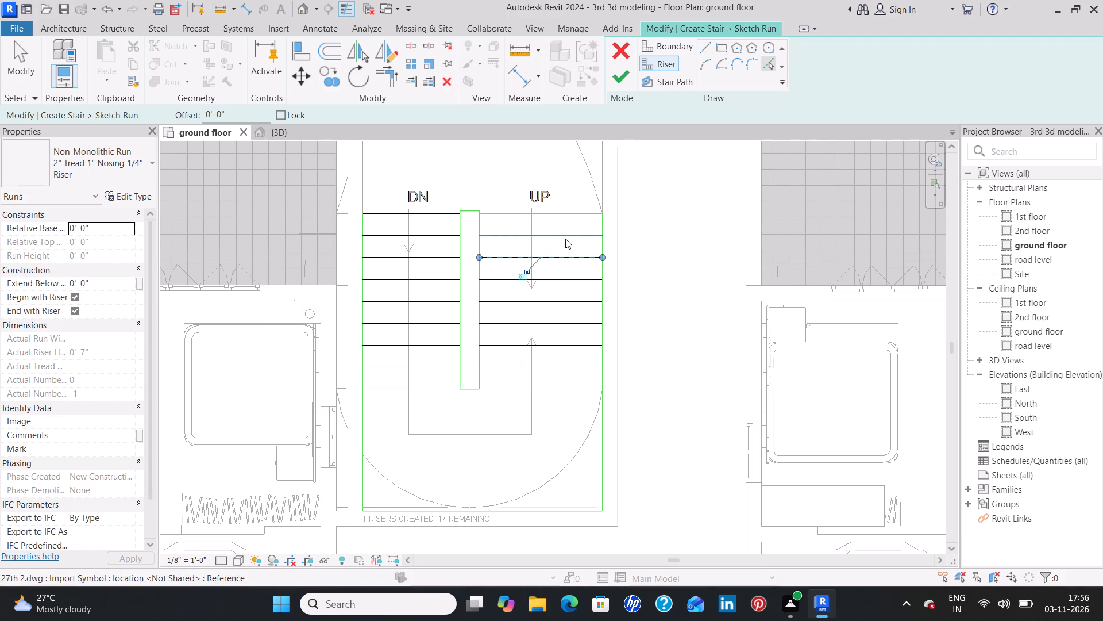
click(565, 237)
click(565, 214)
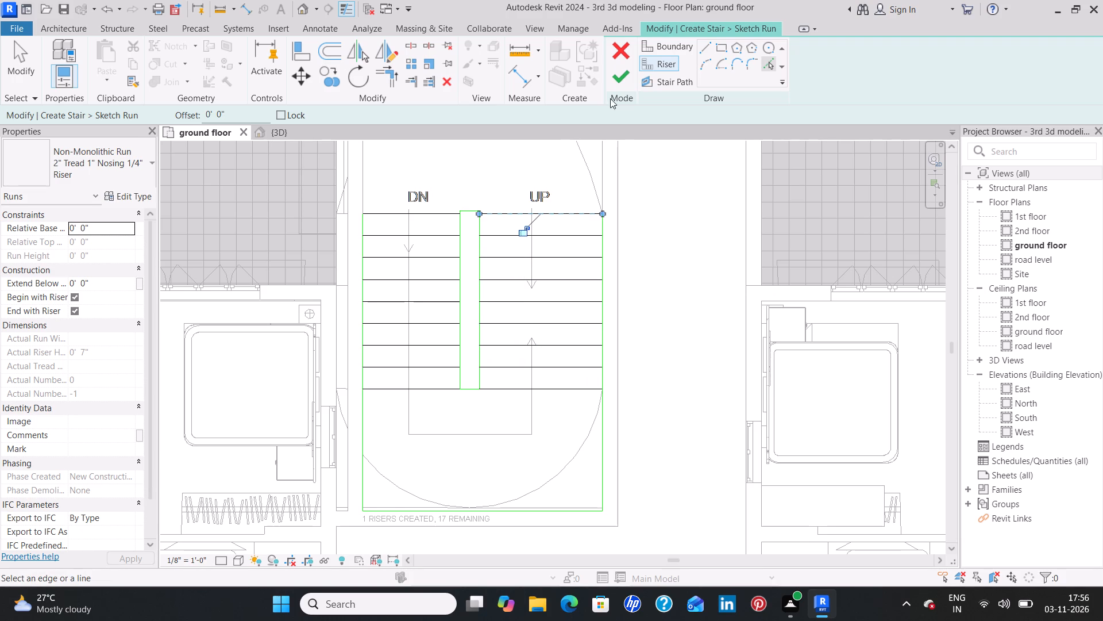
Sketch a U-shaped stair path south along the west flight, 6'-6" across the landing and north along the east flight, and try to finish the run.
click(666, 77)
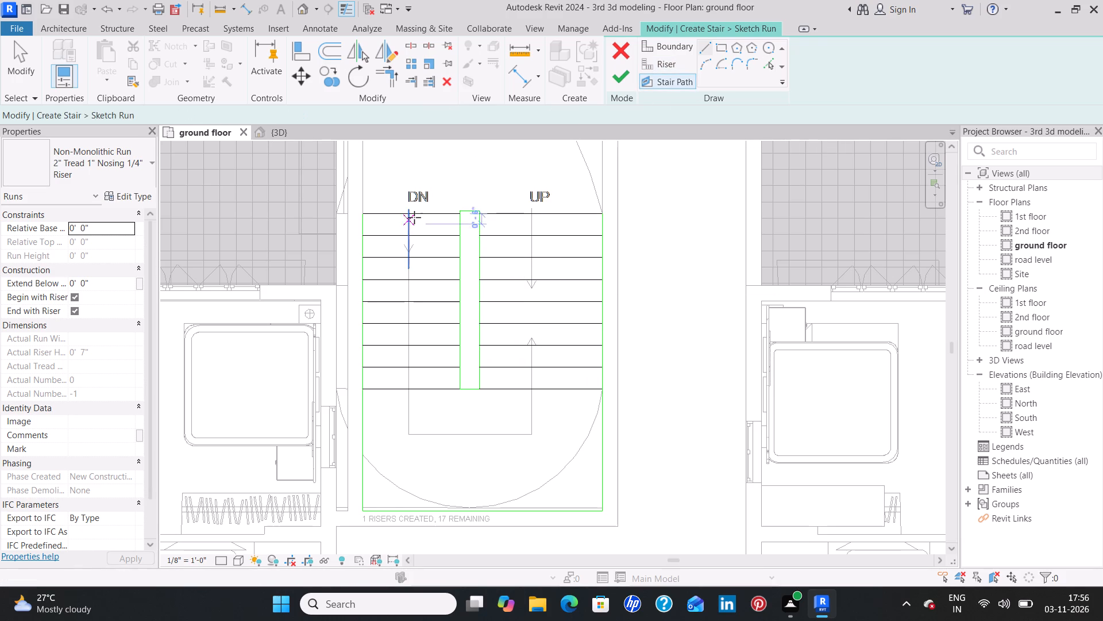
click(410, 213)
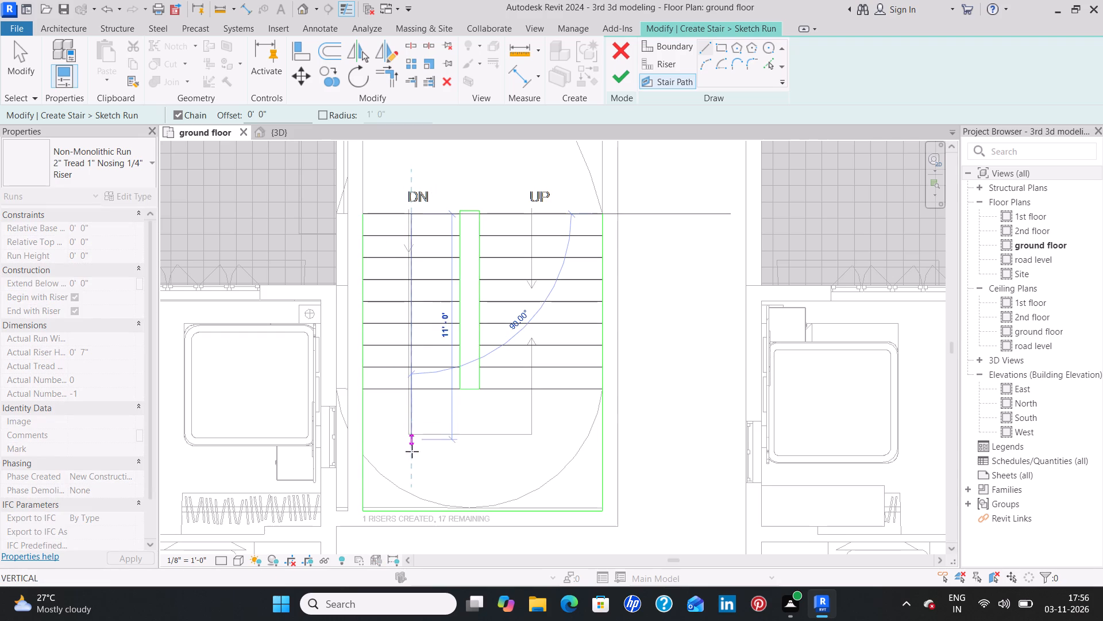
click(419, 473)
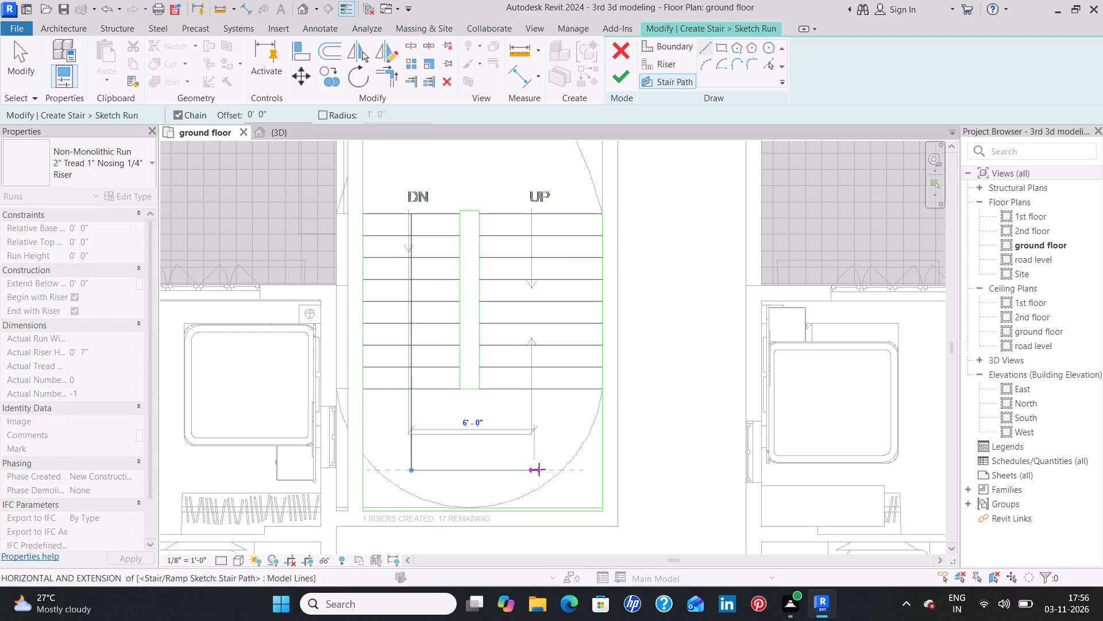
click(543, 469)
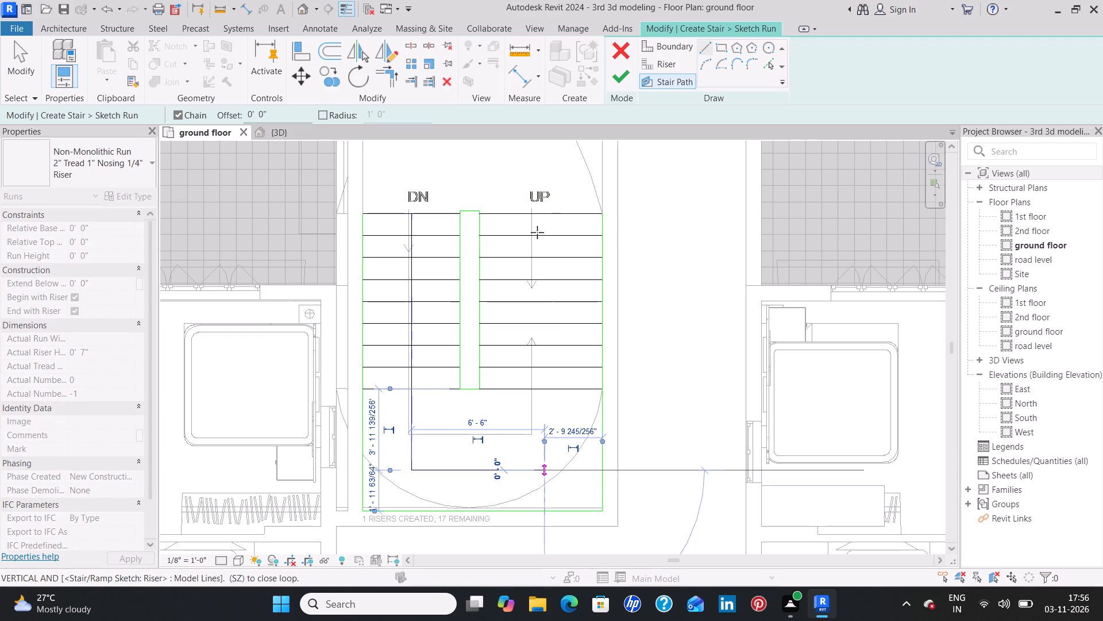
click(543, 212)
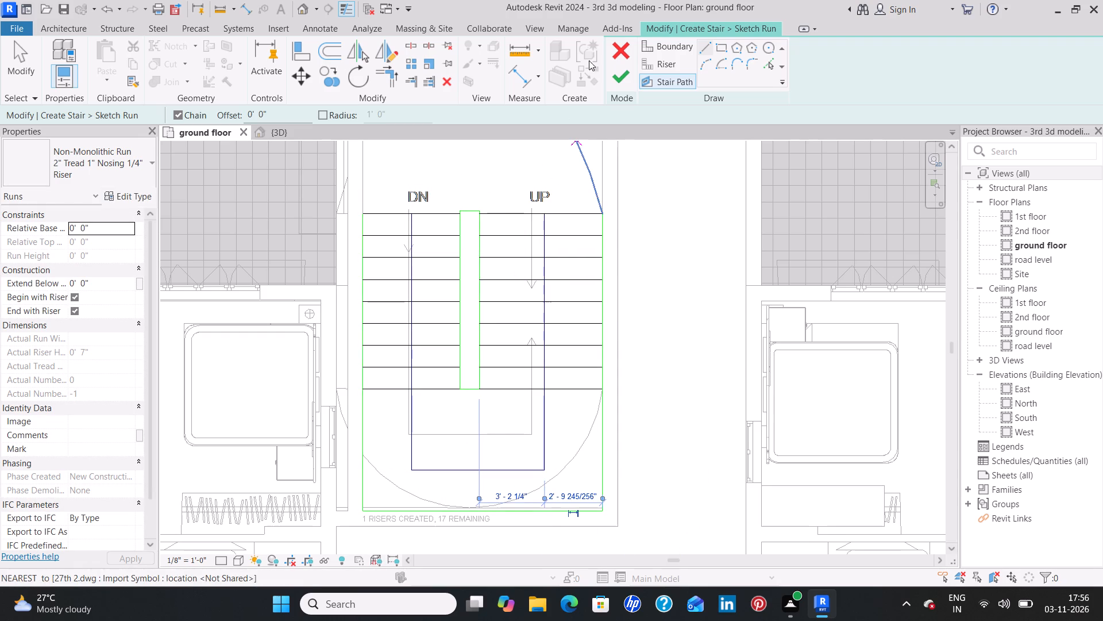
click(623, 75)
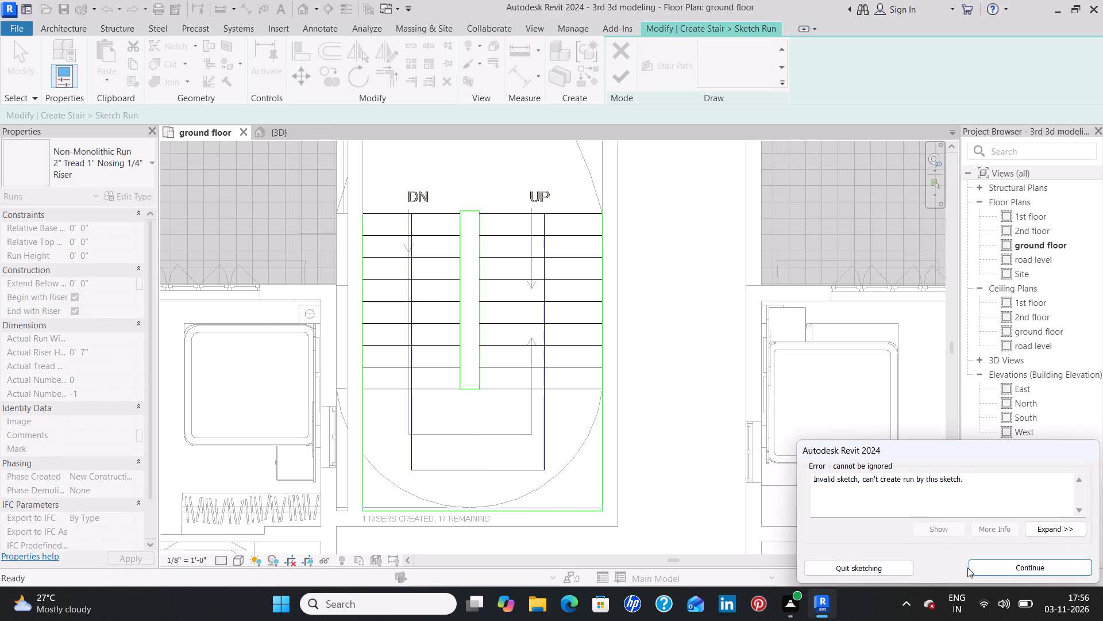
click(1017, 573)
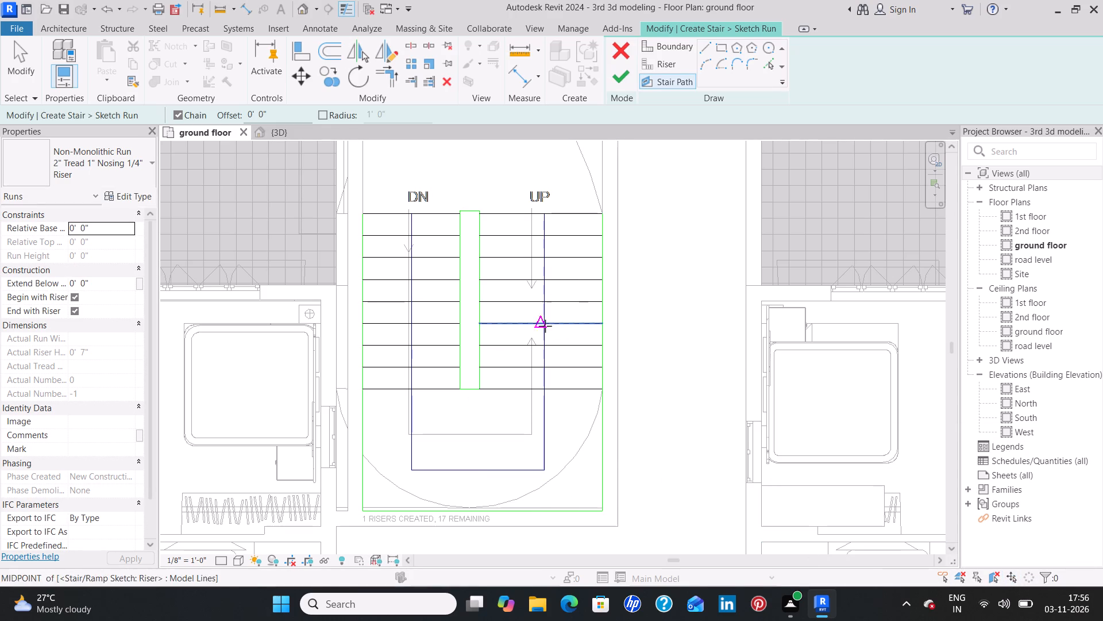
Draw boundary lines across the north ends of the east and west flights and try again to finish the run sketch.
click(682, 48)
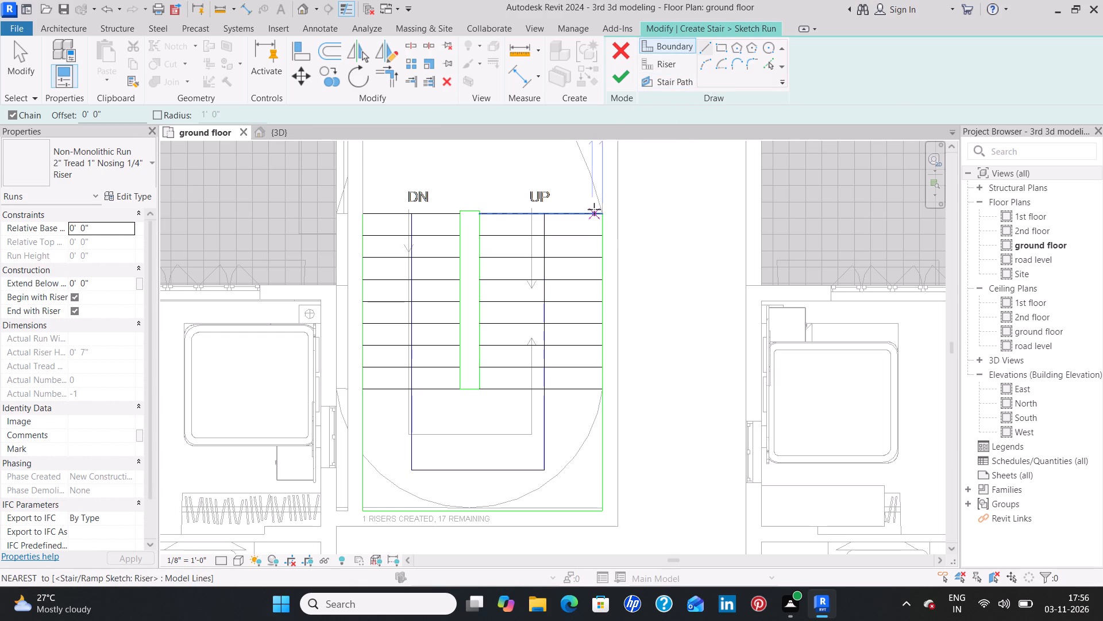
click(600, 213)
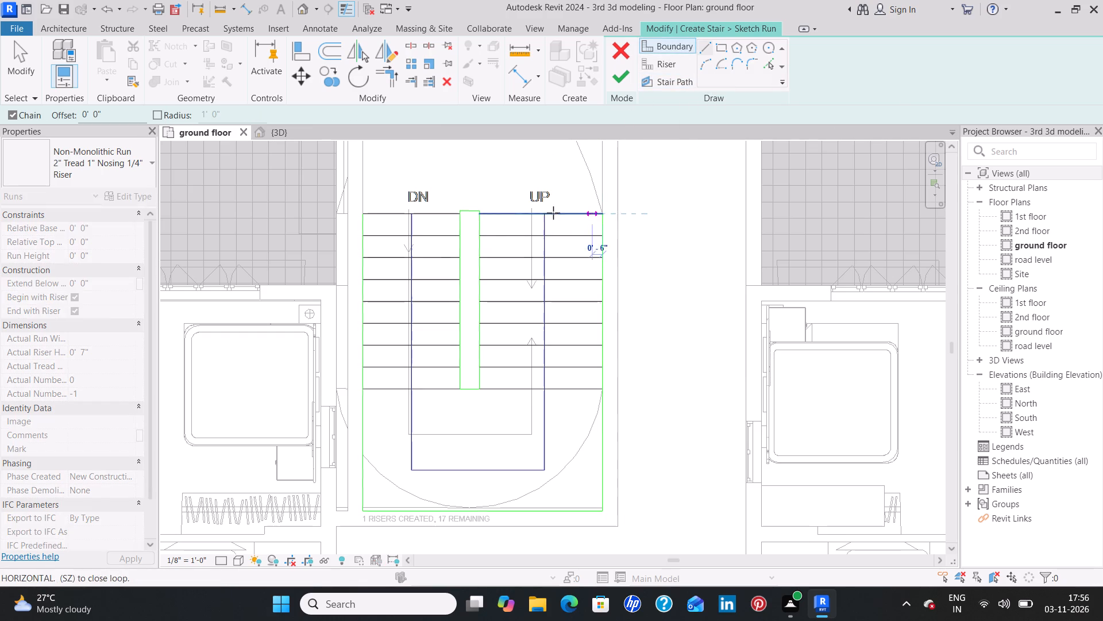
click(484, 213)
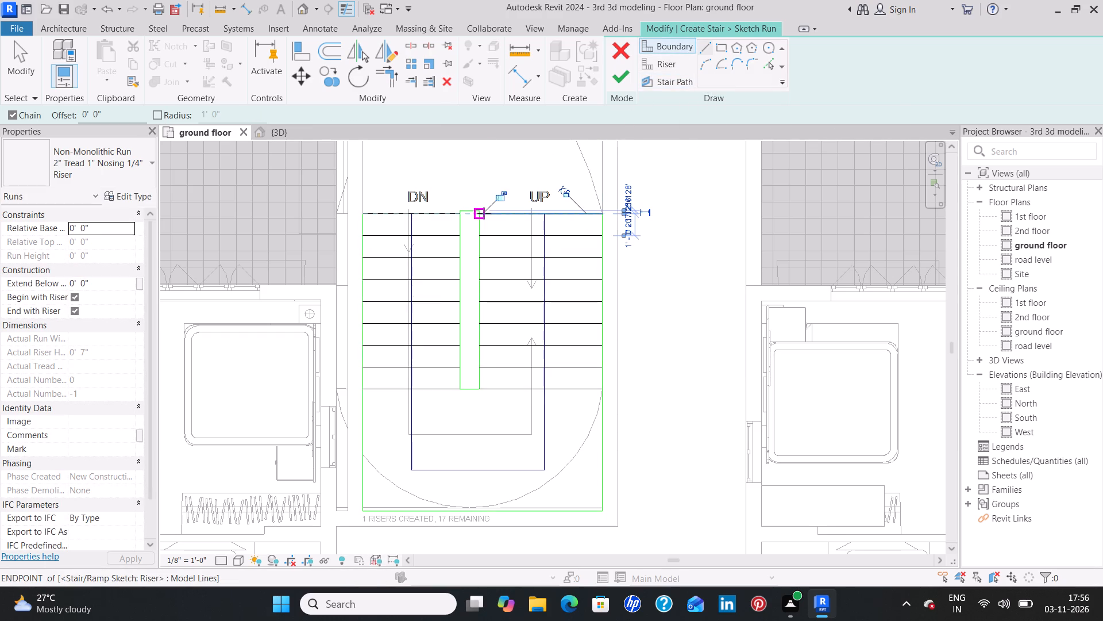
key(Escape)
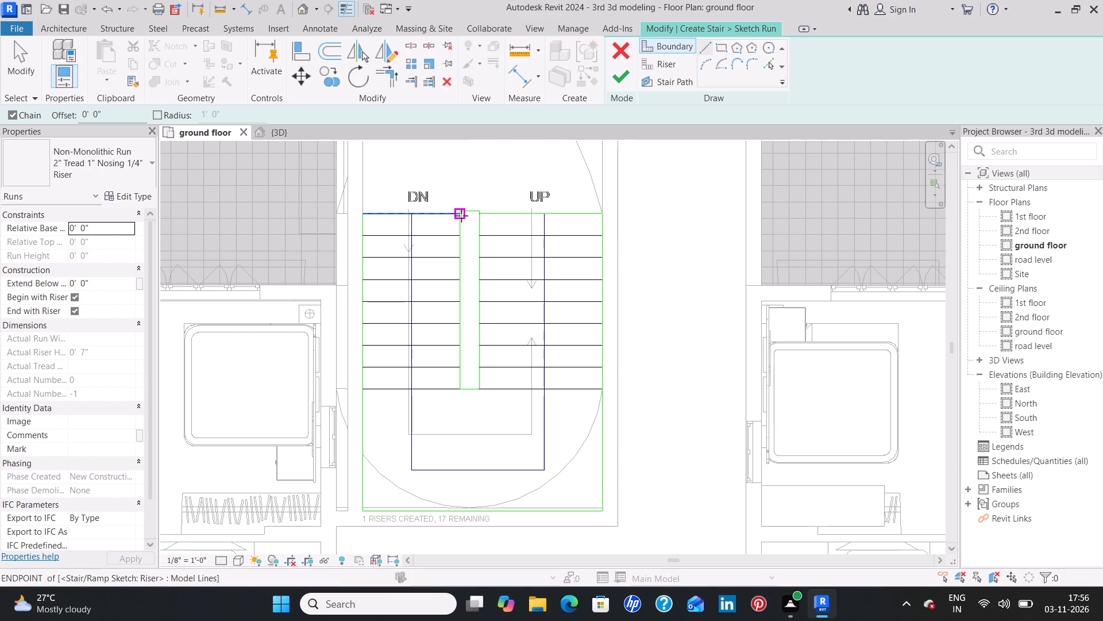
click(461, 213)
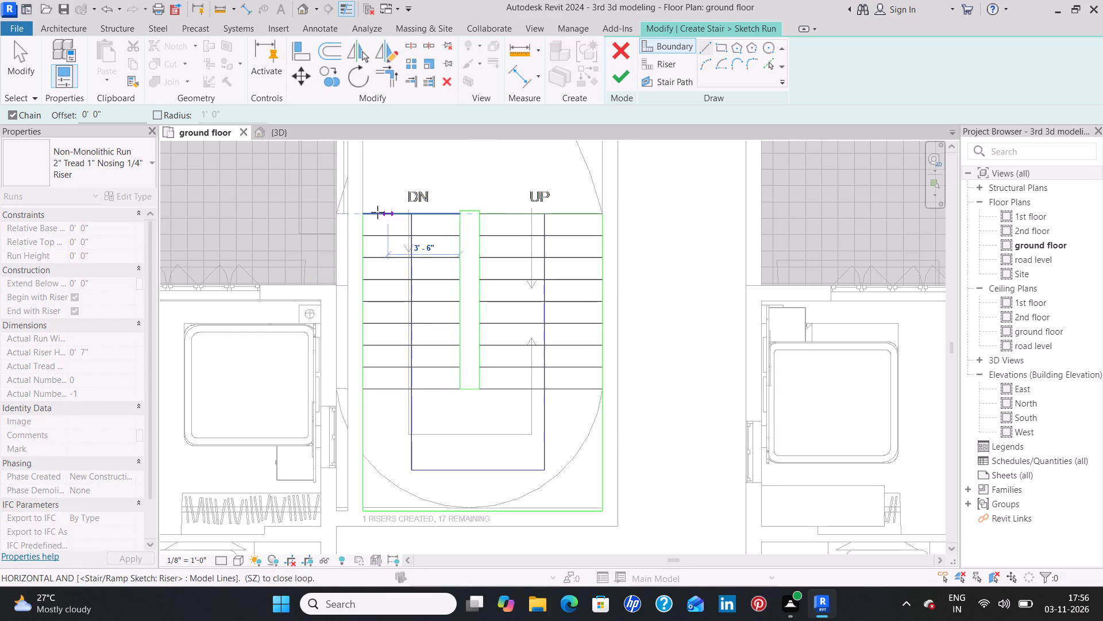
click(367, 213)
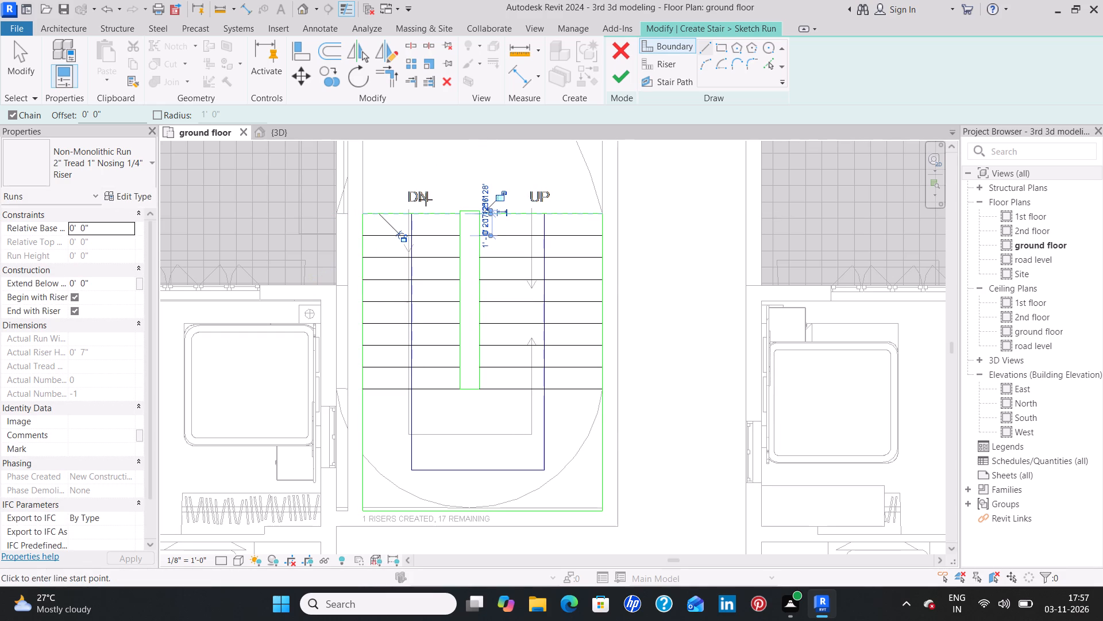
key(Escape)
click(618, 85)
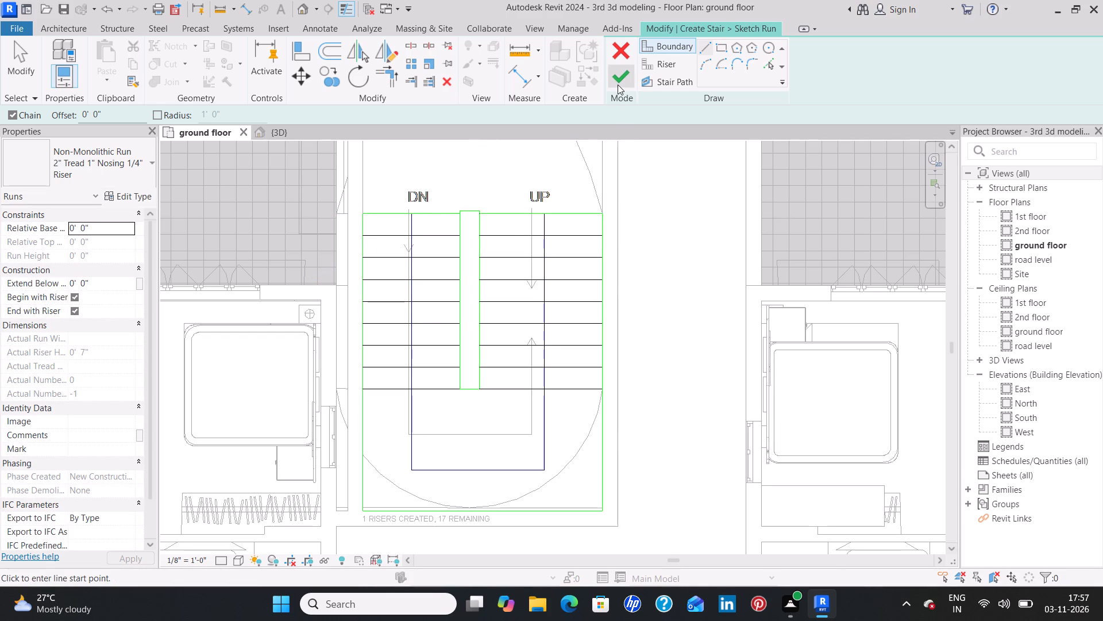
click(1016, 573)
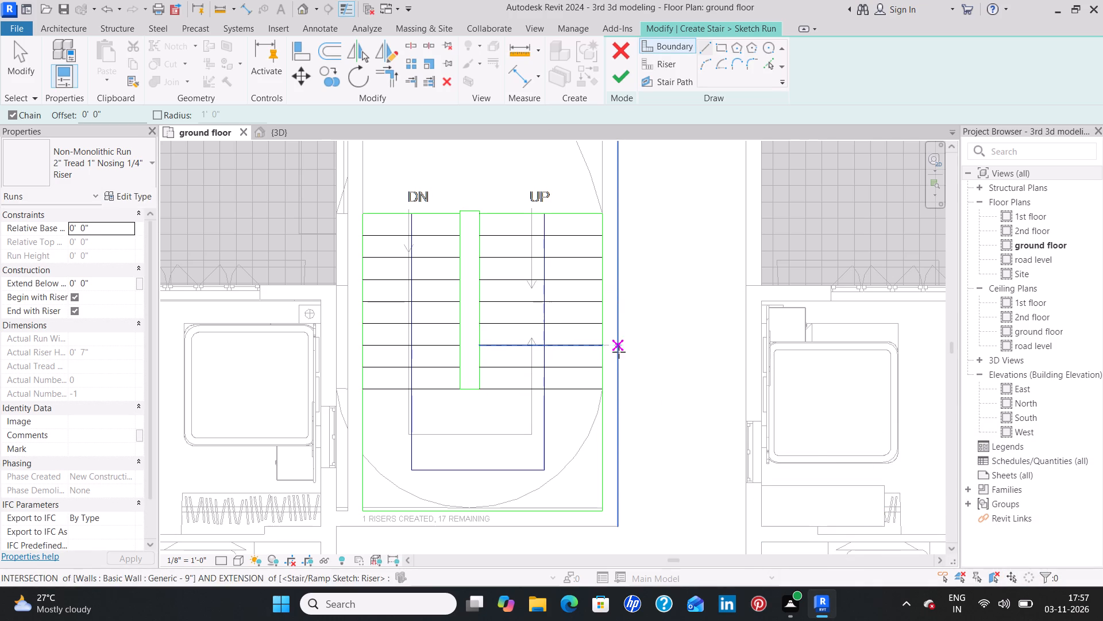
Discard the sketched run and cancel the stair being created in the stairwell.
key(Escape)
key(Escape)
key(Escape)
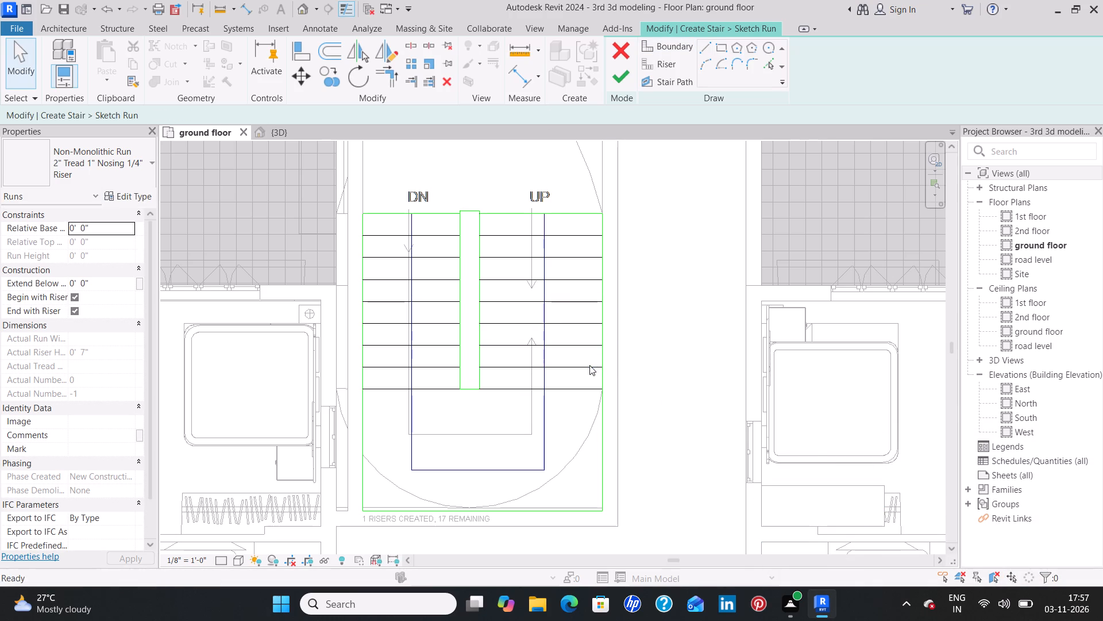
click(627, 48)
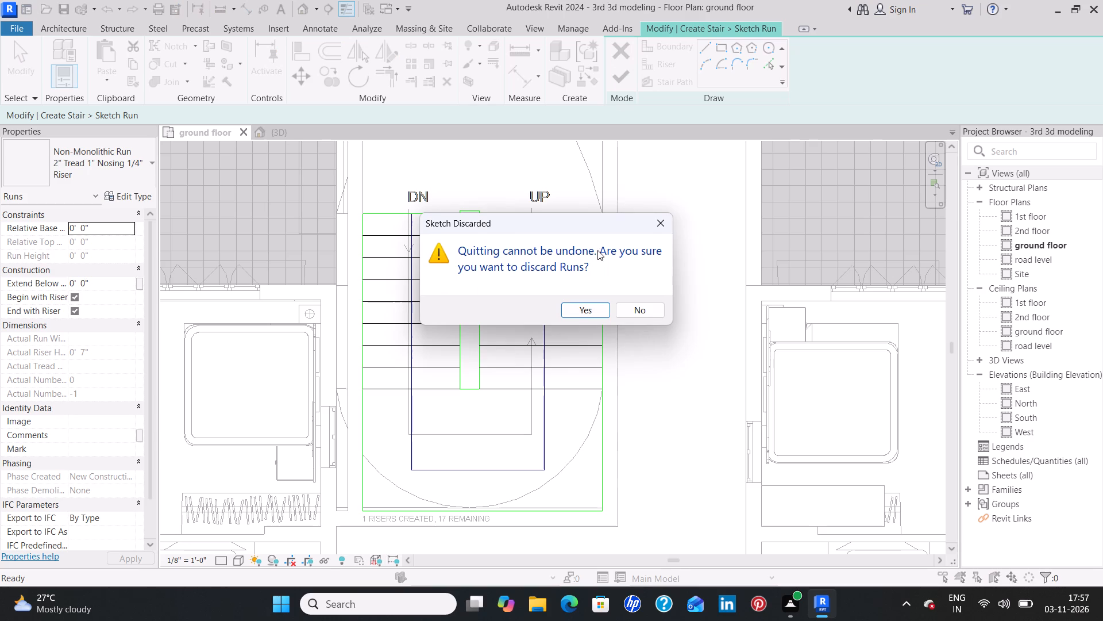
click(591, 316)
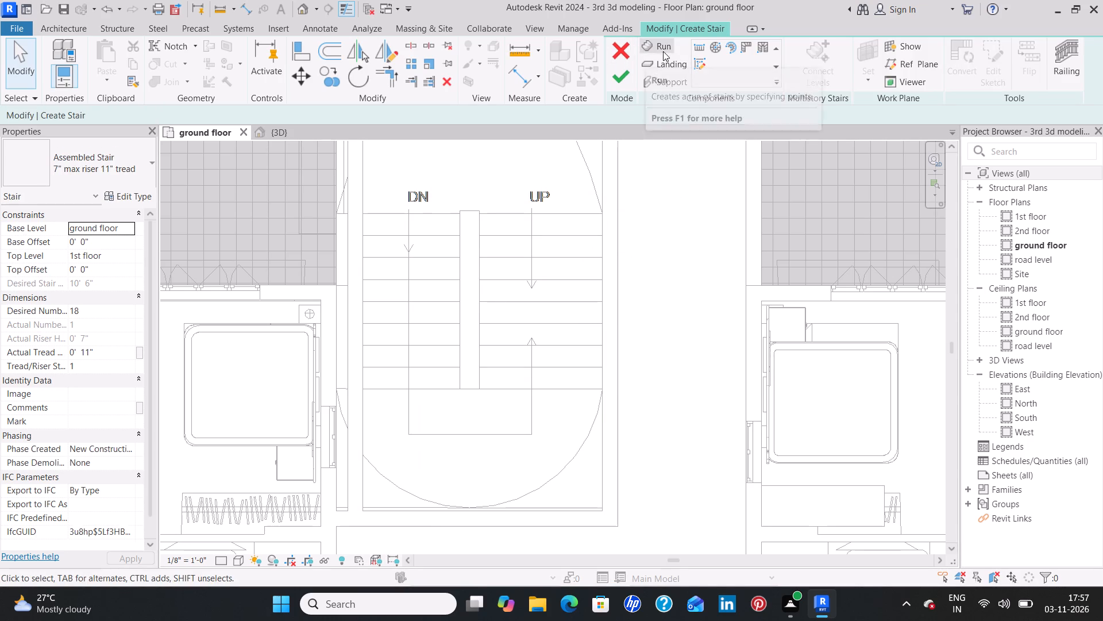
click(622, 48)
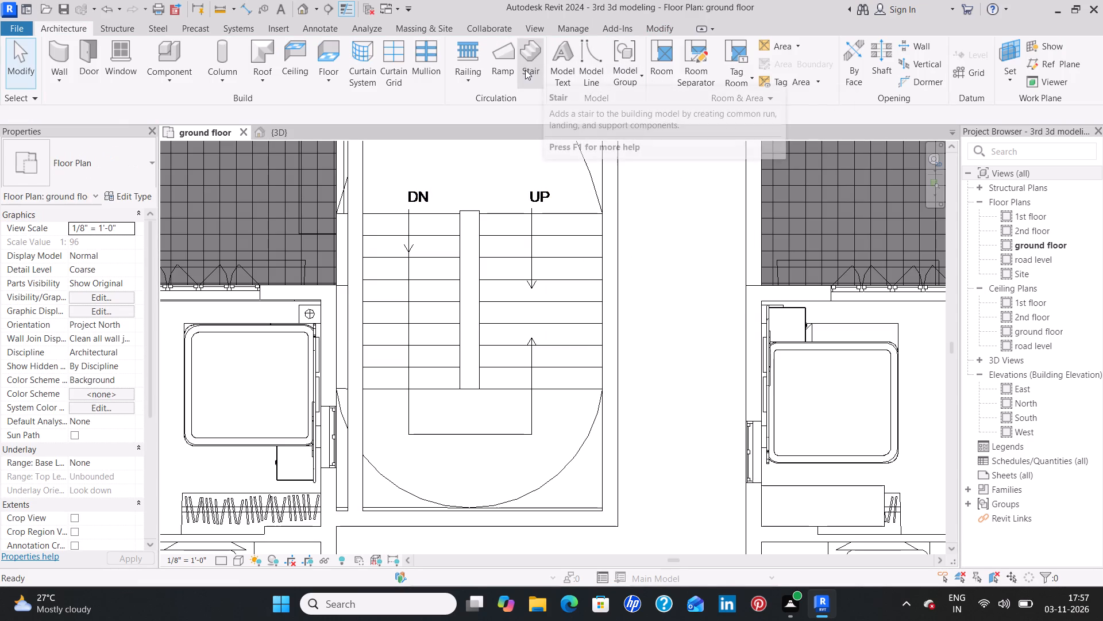
Start a new sketched stair run and draw a closed boundary about 8'-8" by 1'-0" around the central well between the flights.
click(525, 70)
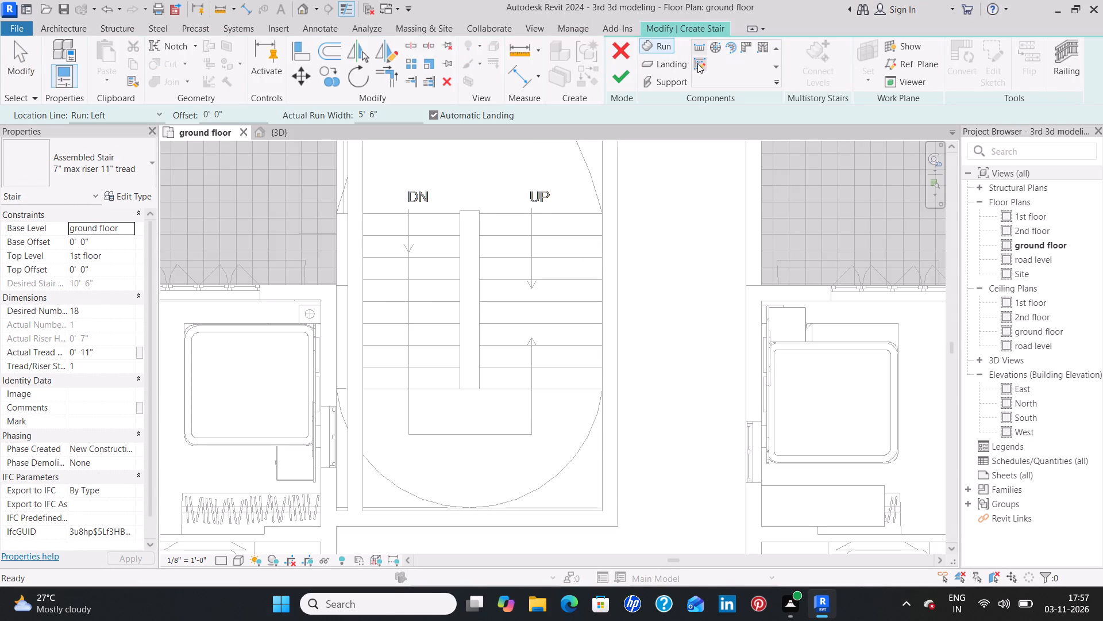
click(697, 62)
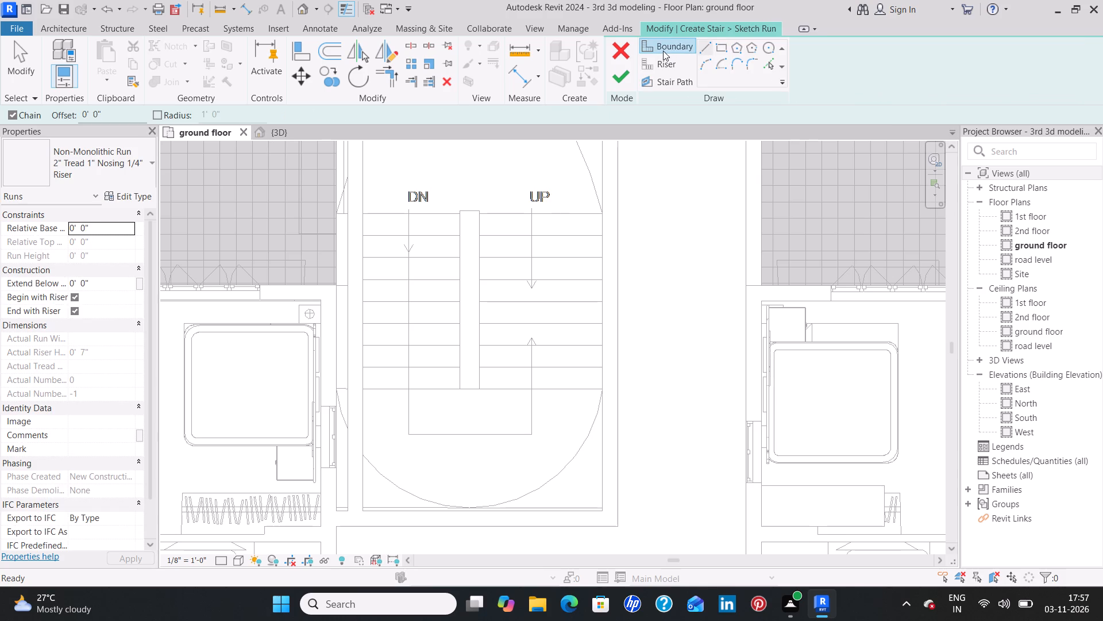
click(662, 48)
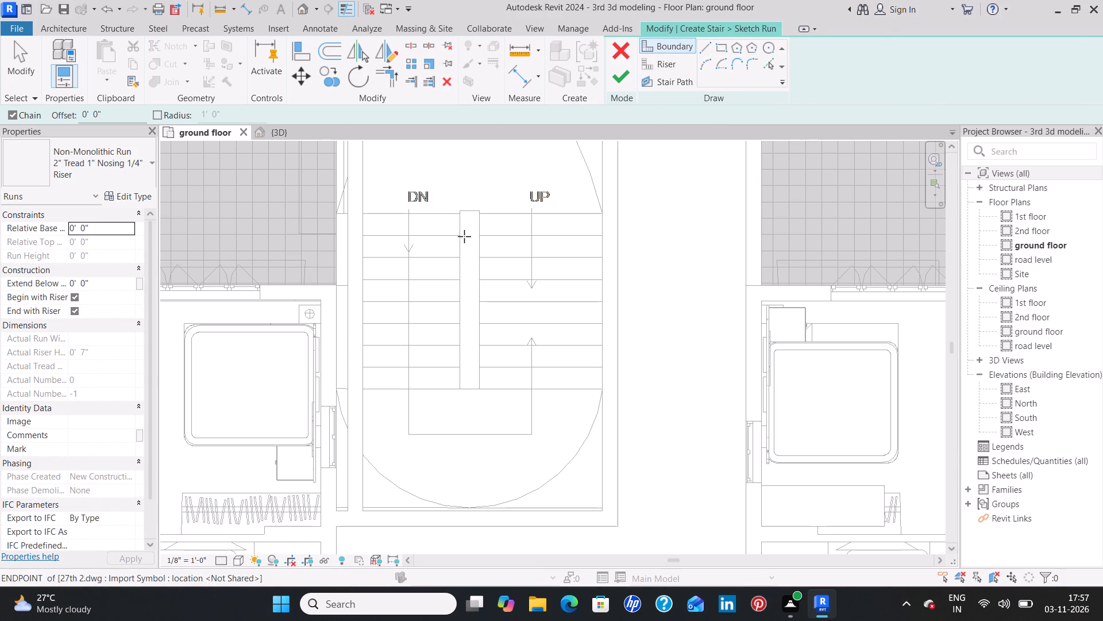
click(459, 390)
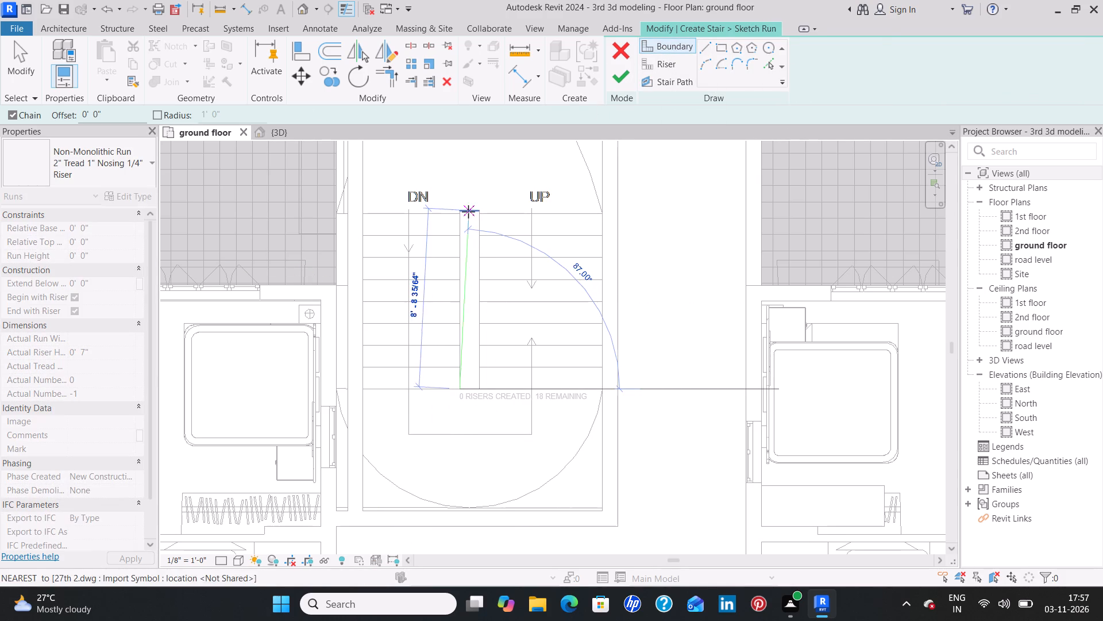
click(465, 212)
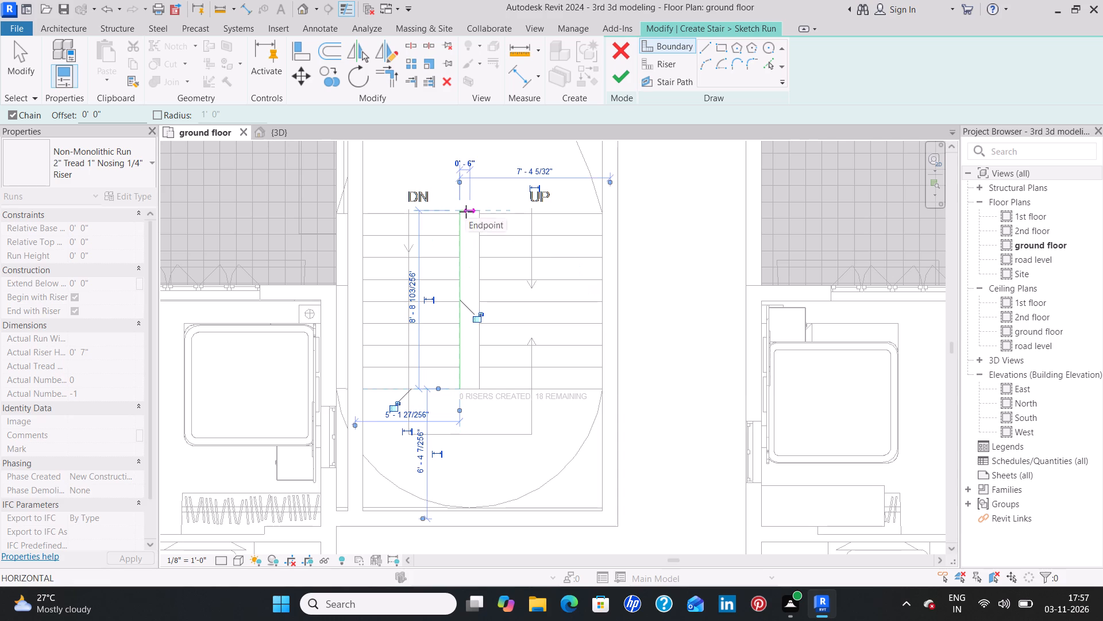
click(478, 212)
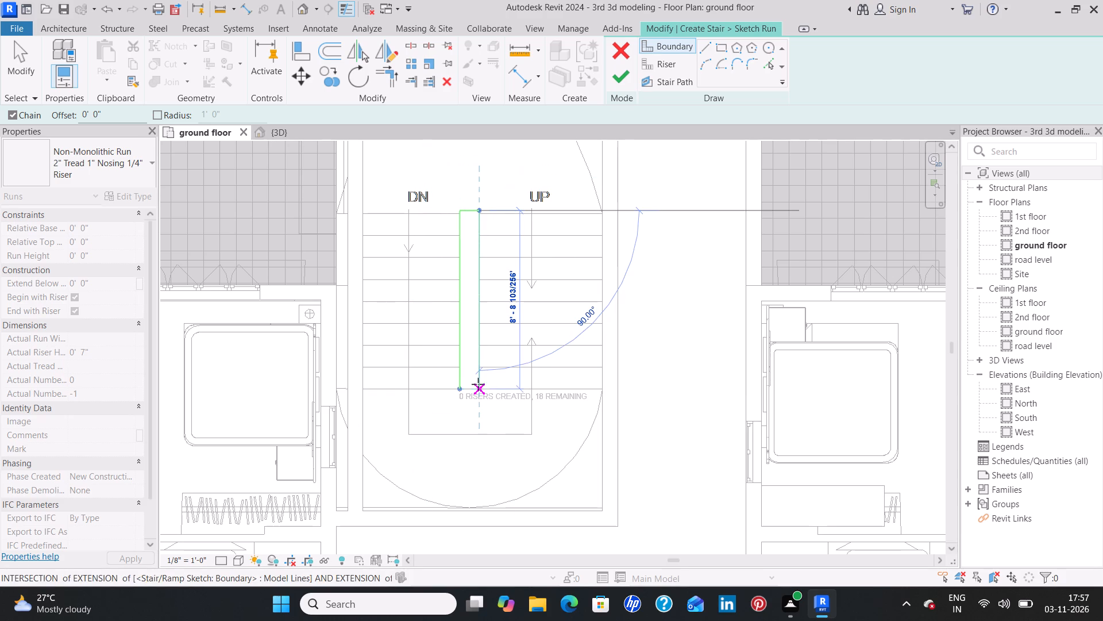
click(480, 389)
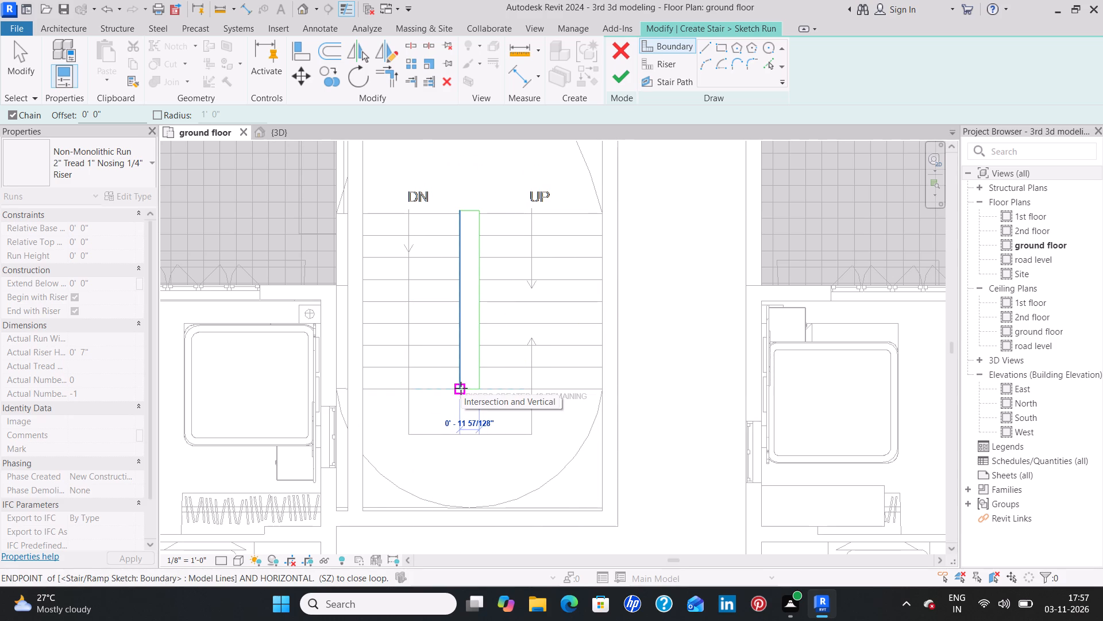
click(459, 388)
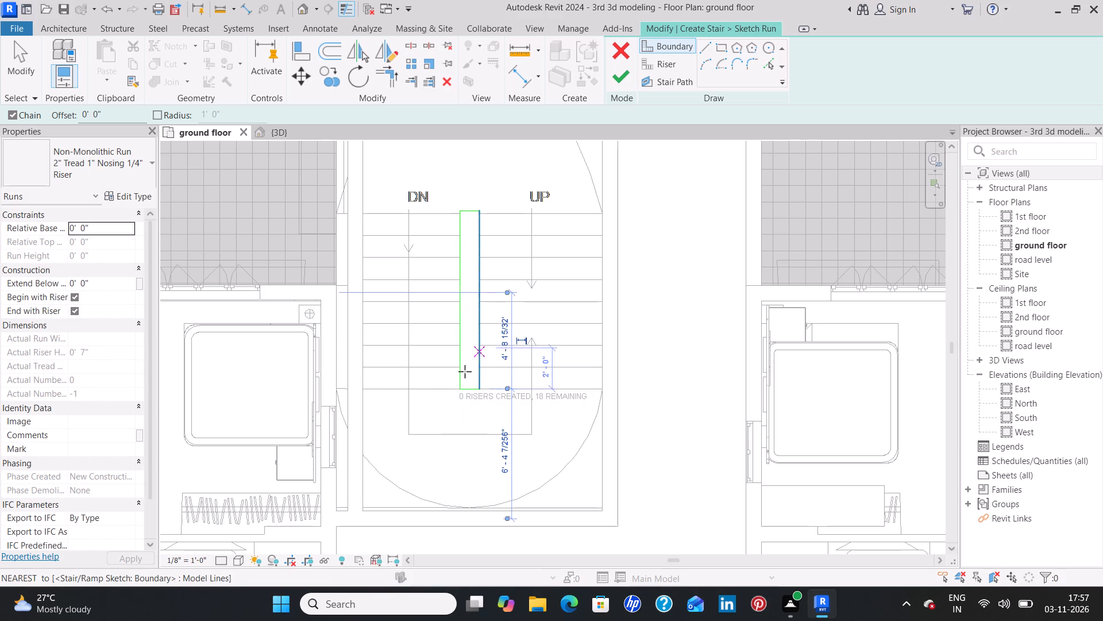
key(Escape)
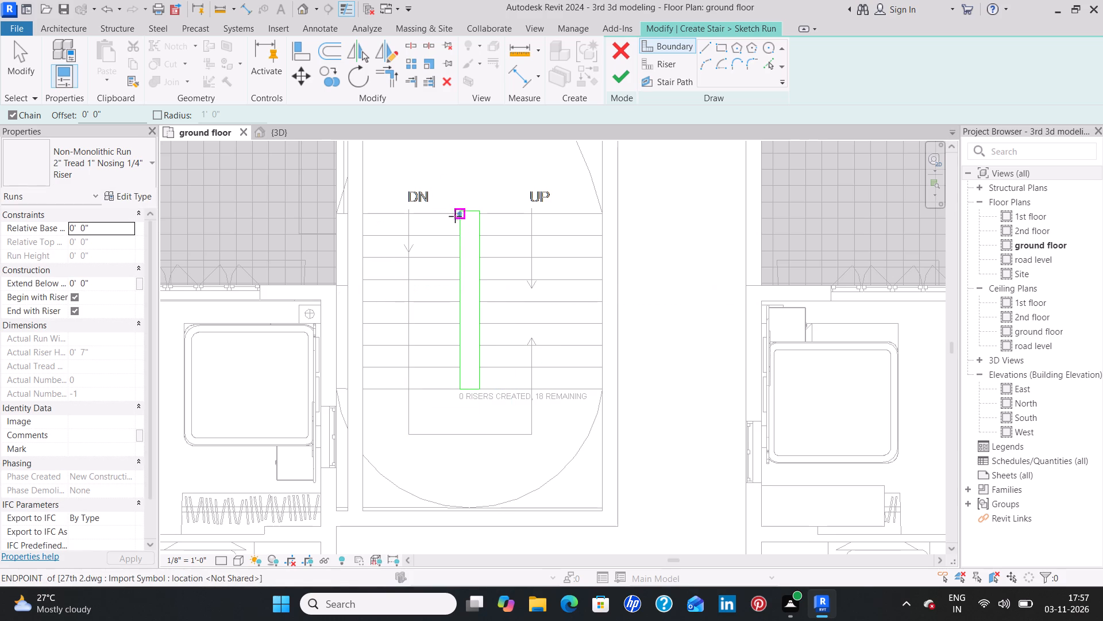
Draw the outer run boundary from the well's northwest side: about 4'-8" west, 14'-6" south, 11'-8" east, north, and 6'-0" west to the well.
scroll(458, 220, up, 6)
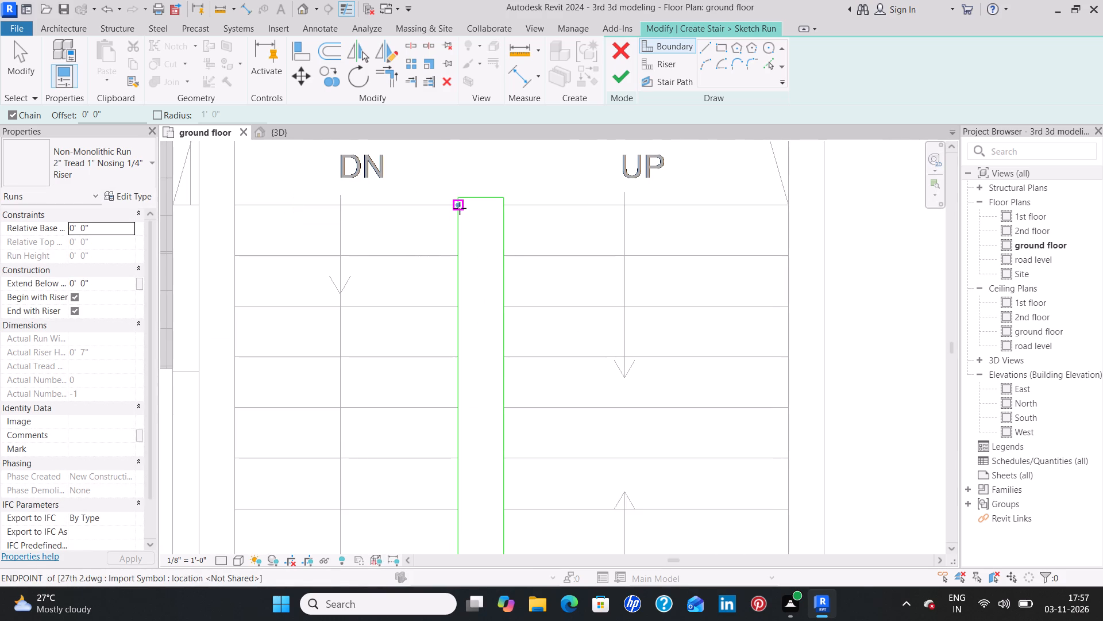
click(460, 208)
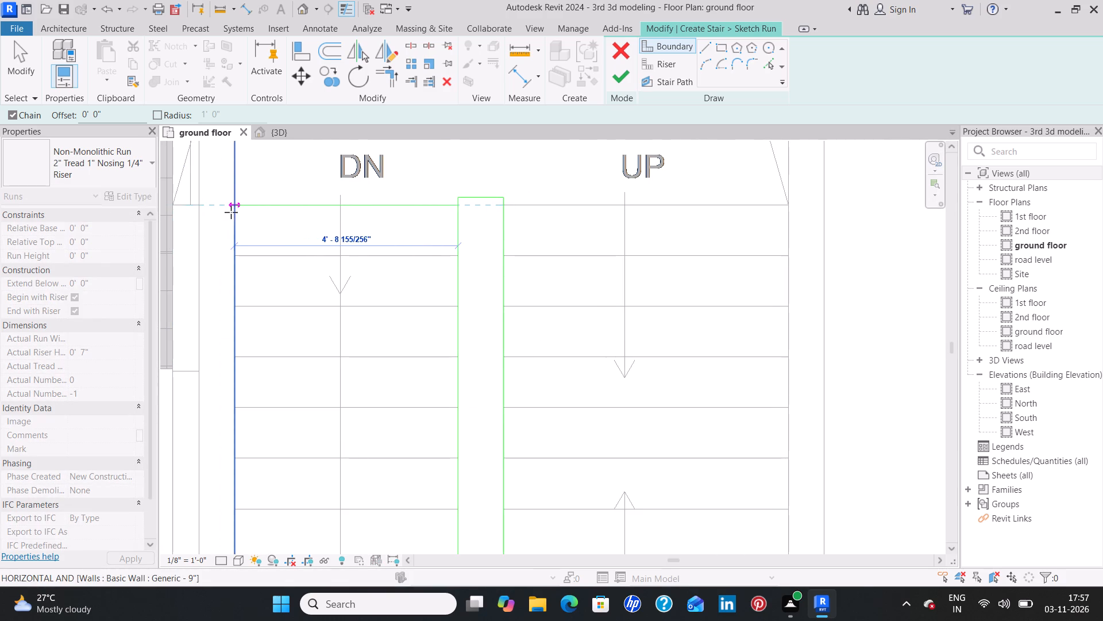
click(234, 209)
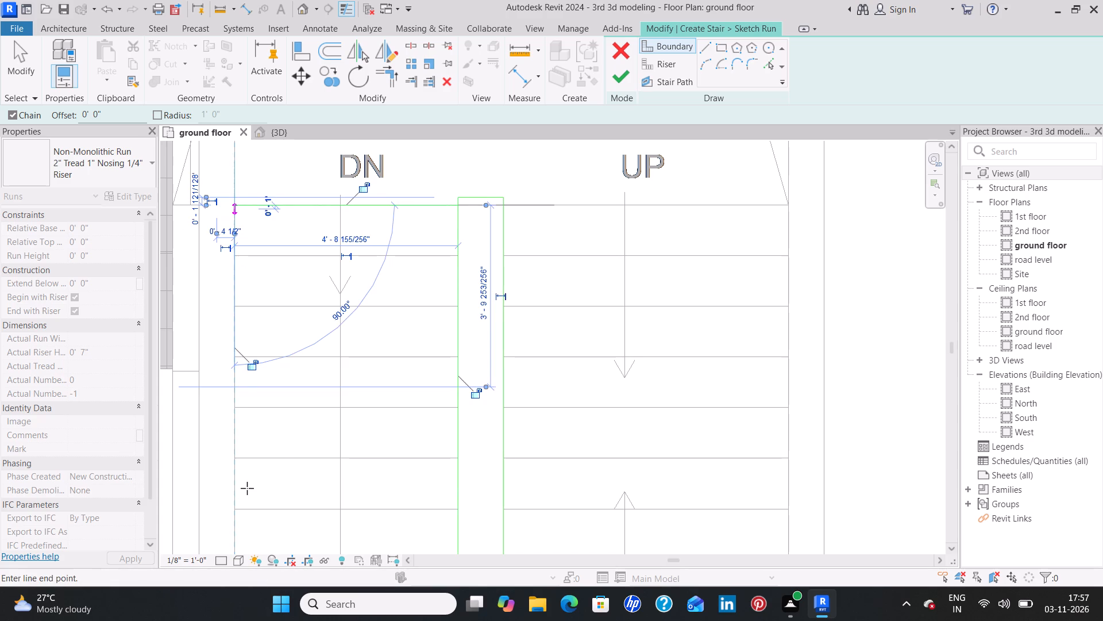
middle_drag(237, 501, 238, 335)
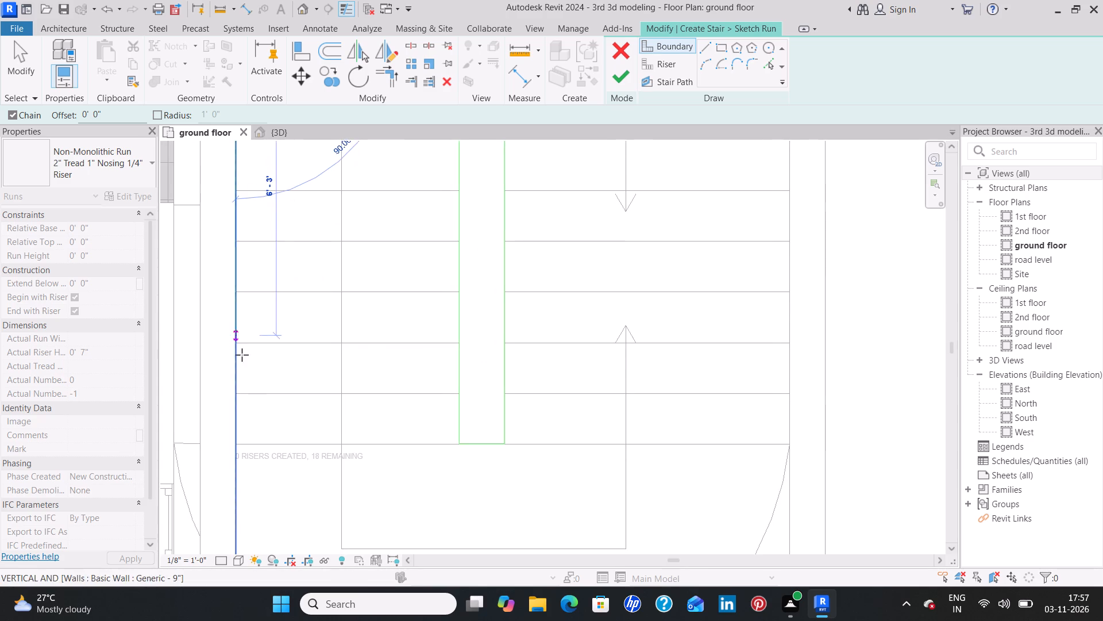
scroll(238, 474, down, 3)
middle_drag(237, 485, 240, 398)
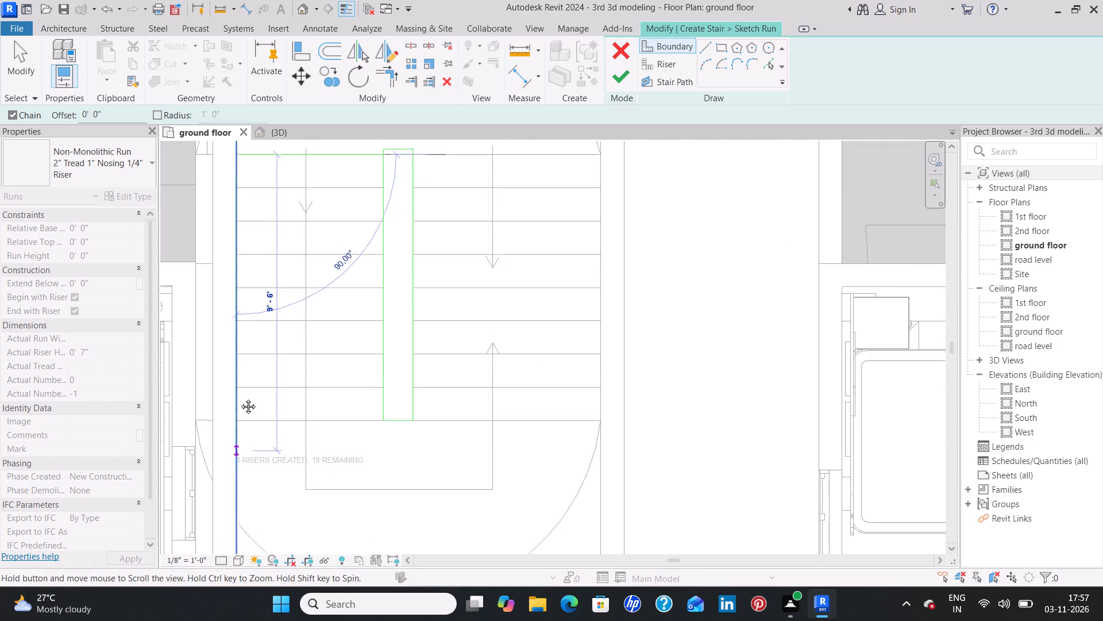
middle_drag(240, 398, 240, 341)
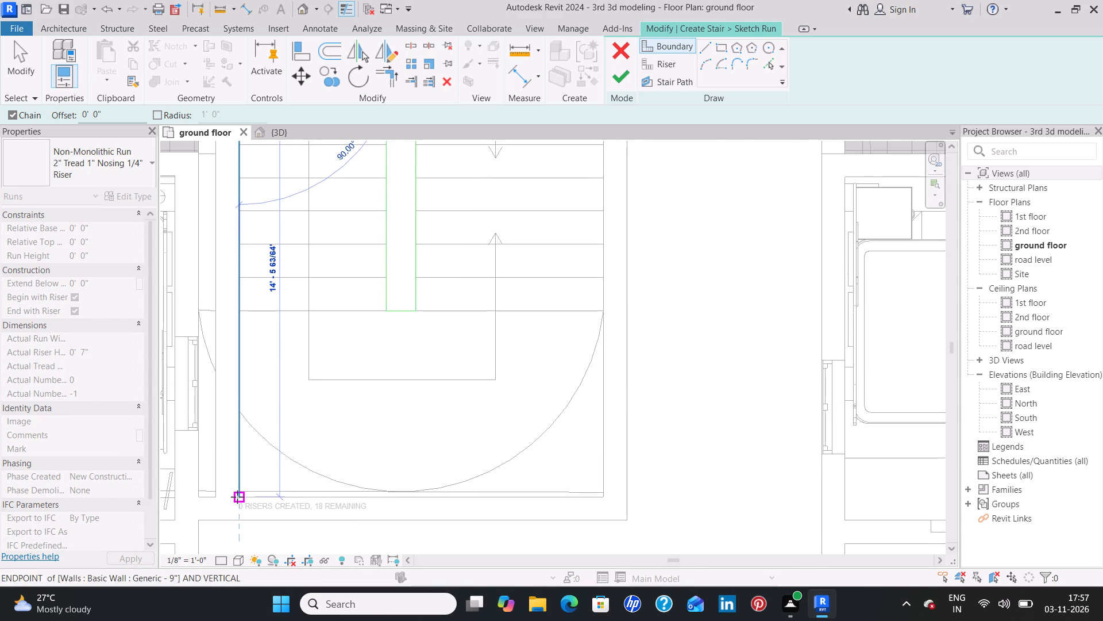
click(237, 497)
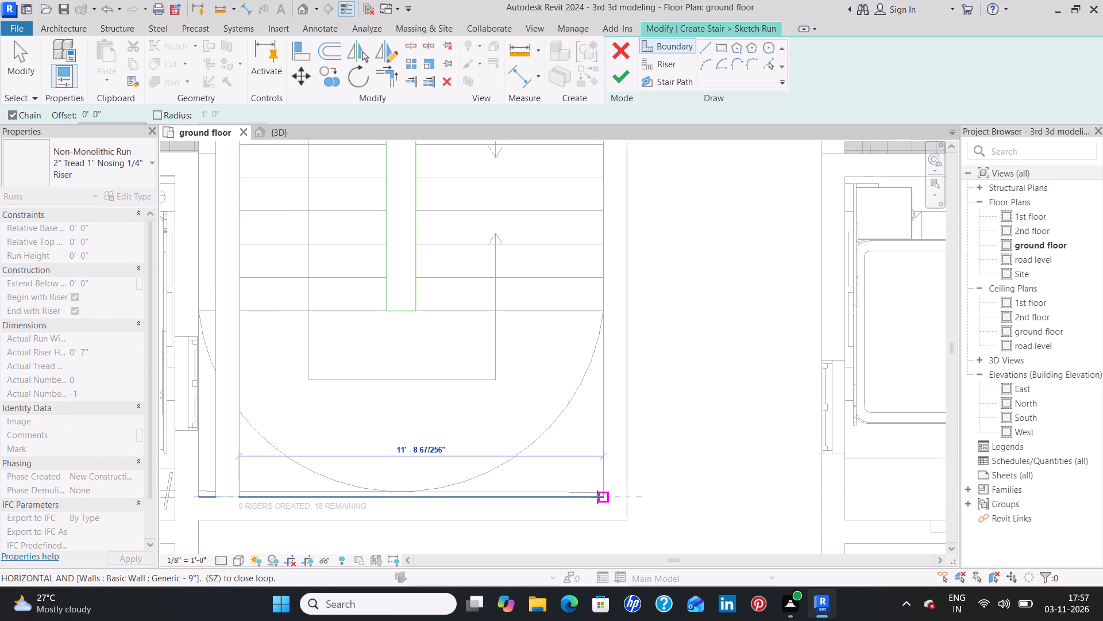
click(603, 499)
middle_drag(594, 194, 601, 230)
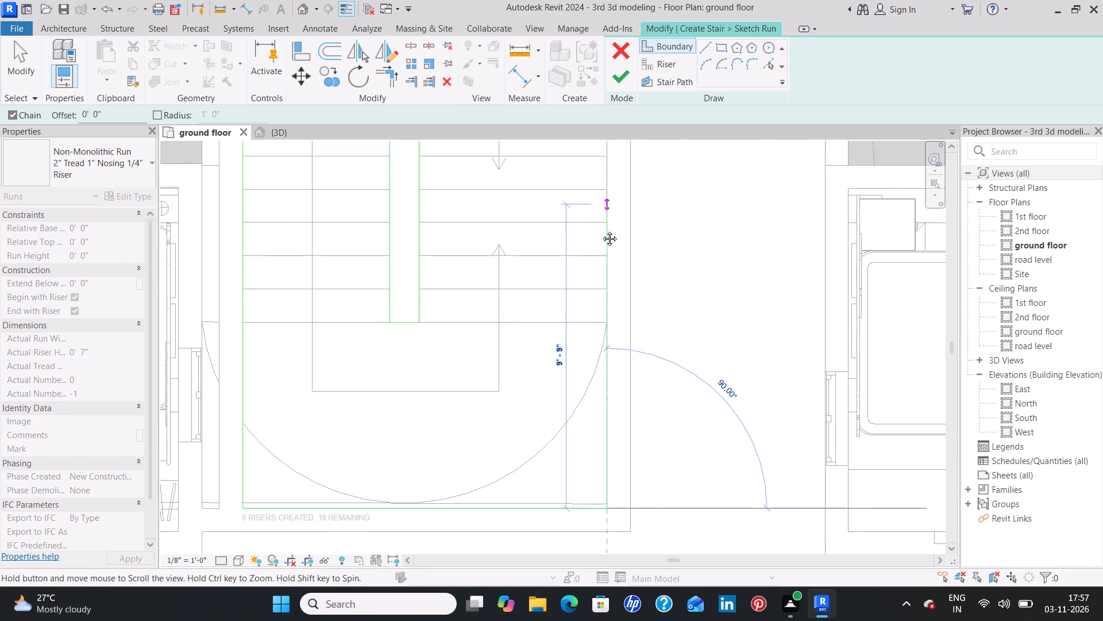
middle_drag(601, 230, 606, 488)
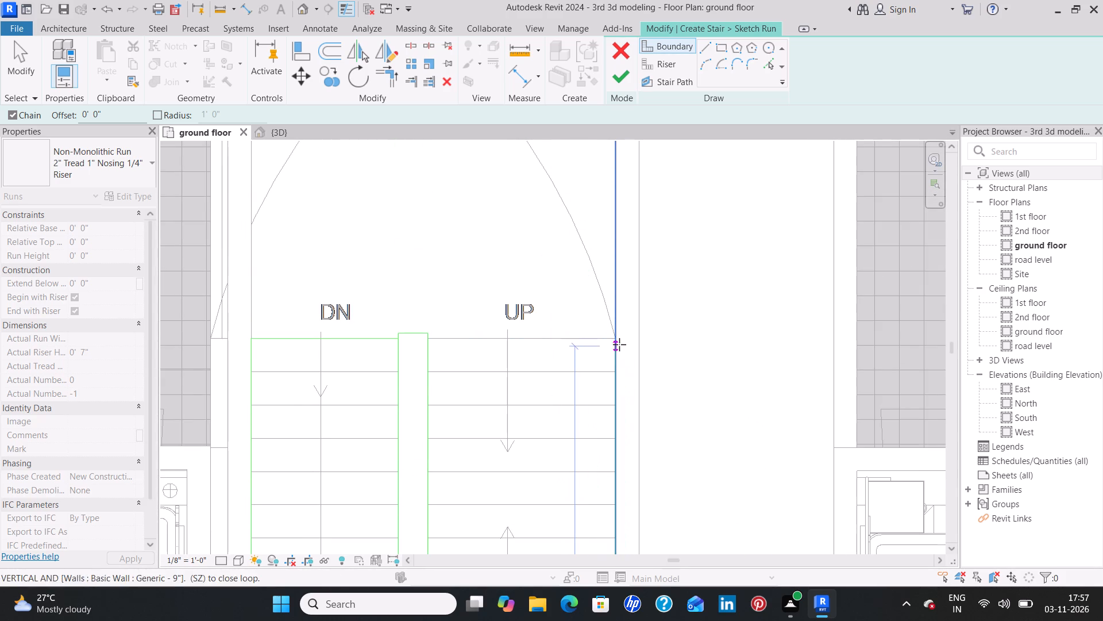
click(619, 343)
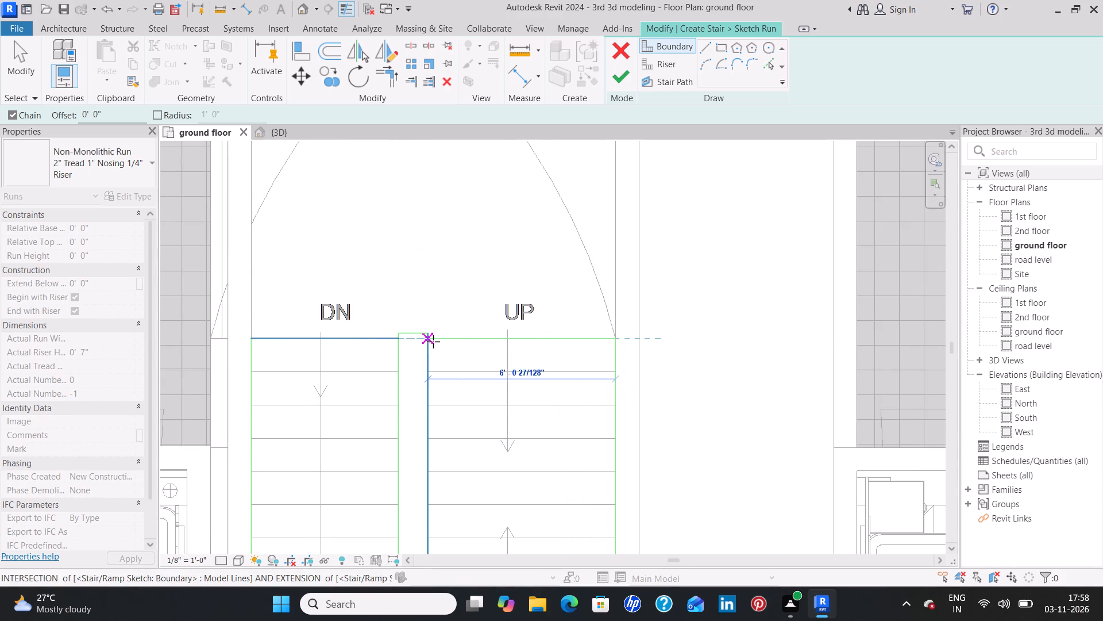
click(433, 342)
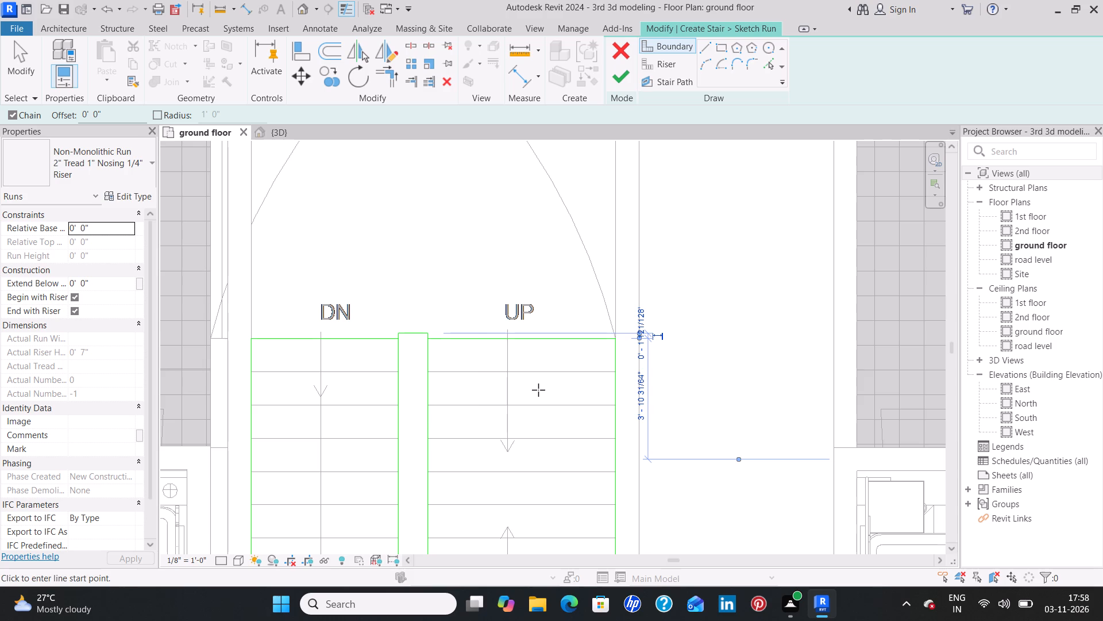
Add seven riser lines to the west flight by picking the imported plan's tread lines between its north end and the landing.
scroll(491, 424, down, 3)
middle_drag(483, 431, 468, 300)
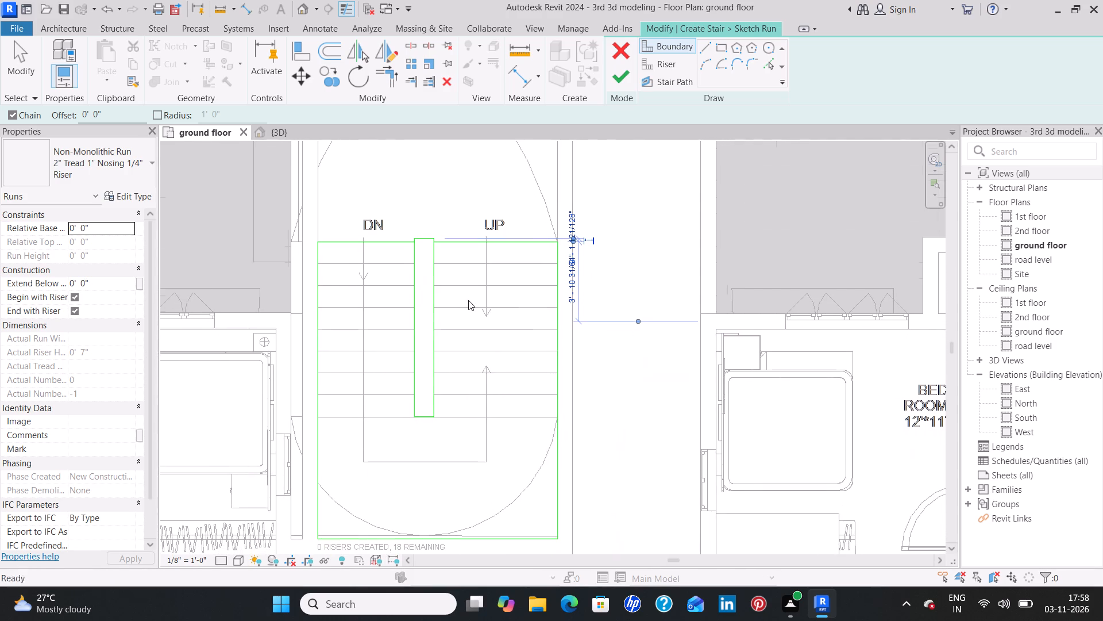
click(659, 69)
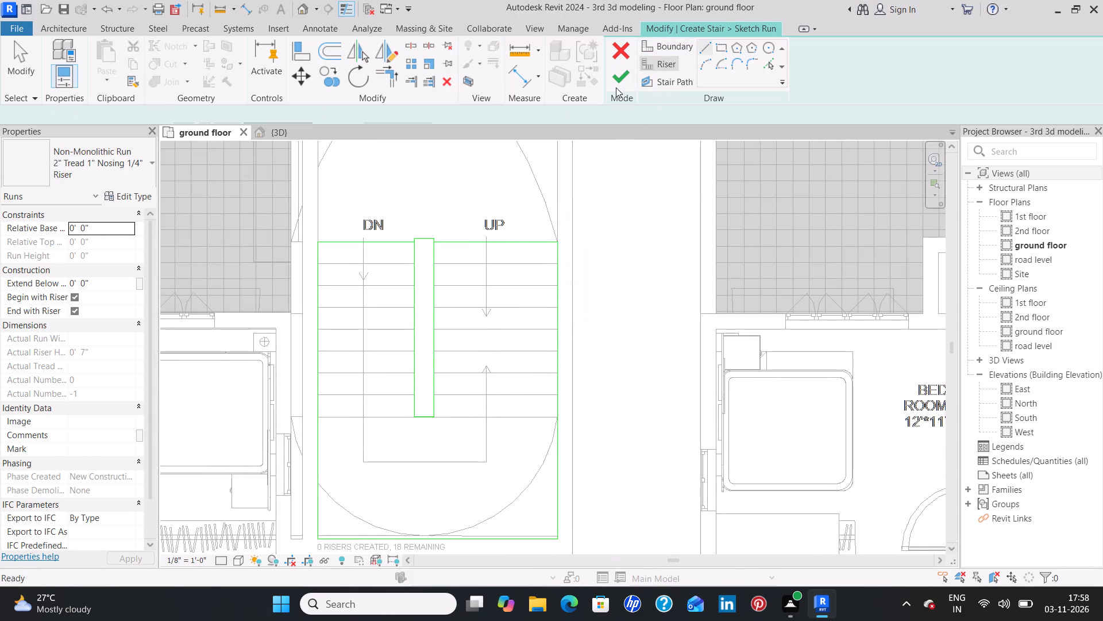
click(380, 267)
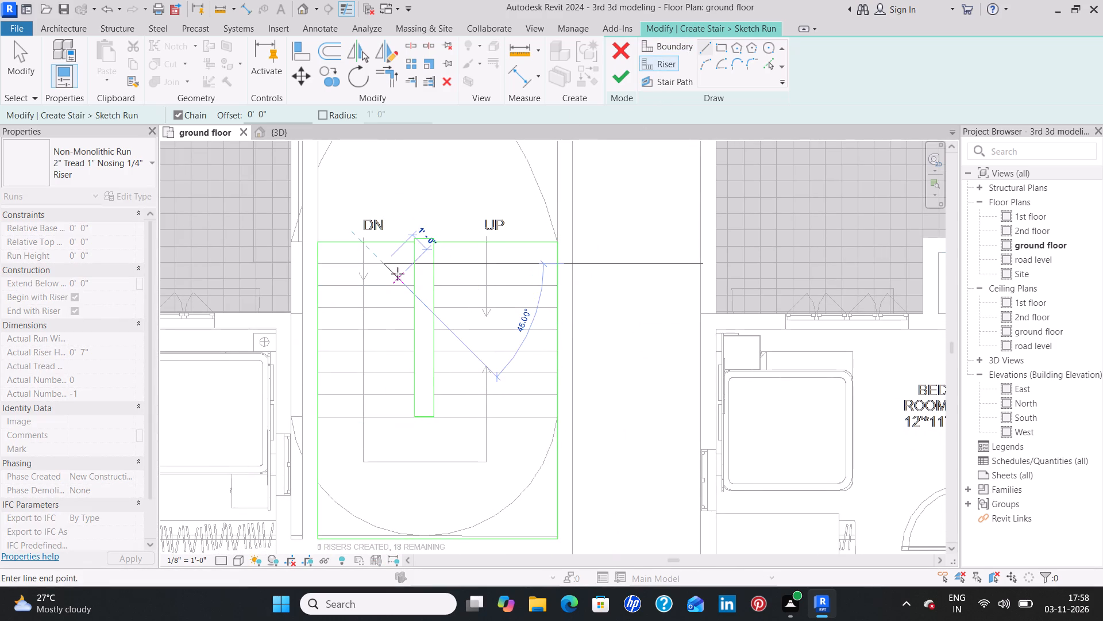
key(Escape)
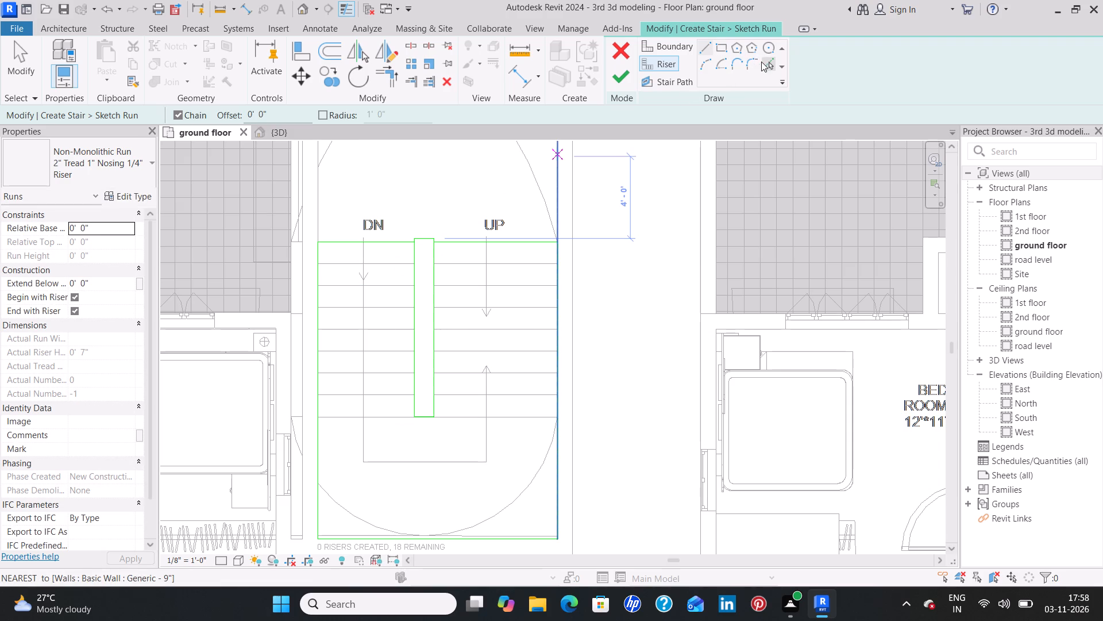
click(766, 64)
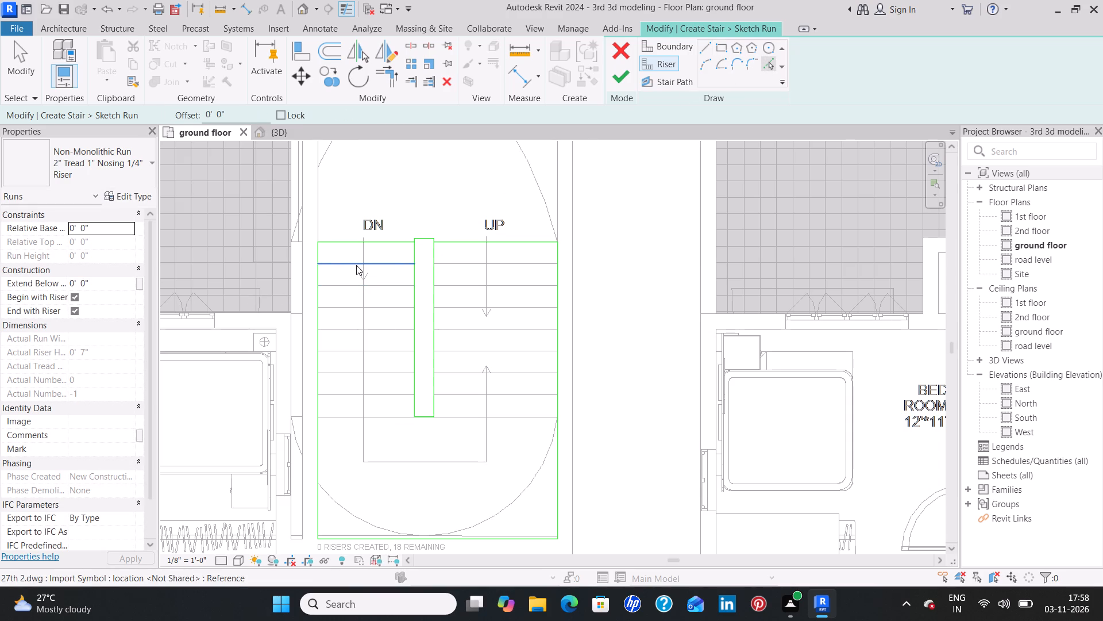
click(356, 265)
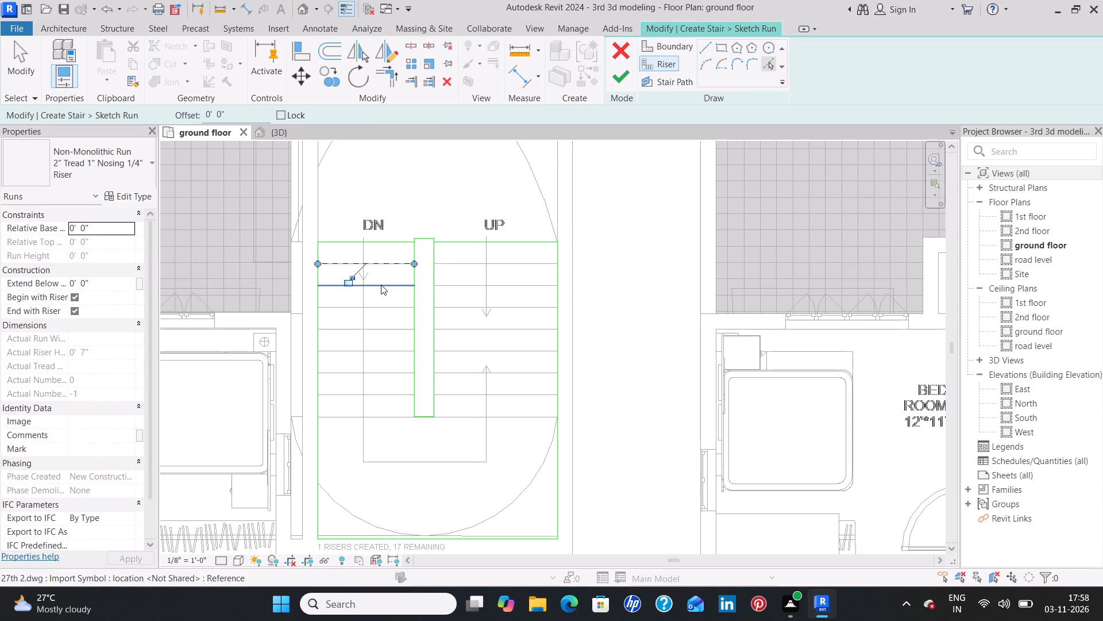
click(381, 285)
click(387, 305)
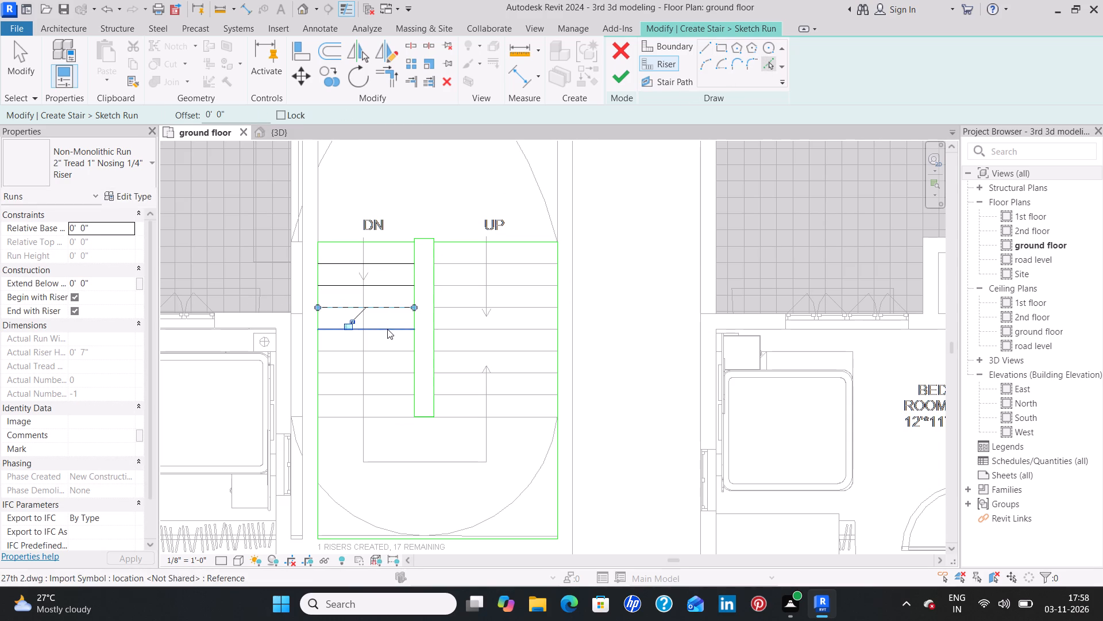
click(387, 329)
click(385, 350)
click(387, 370)
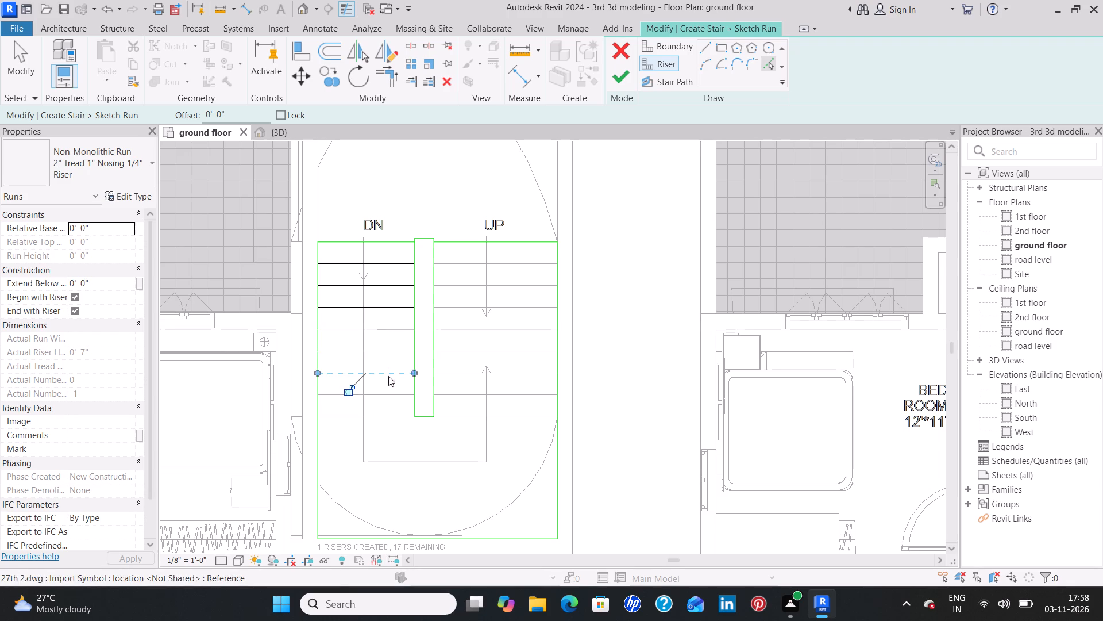
click(391, 394)
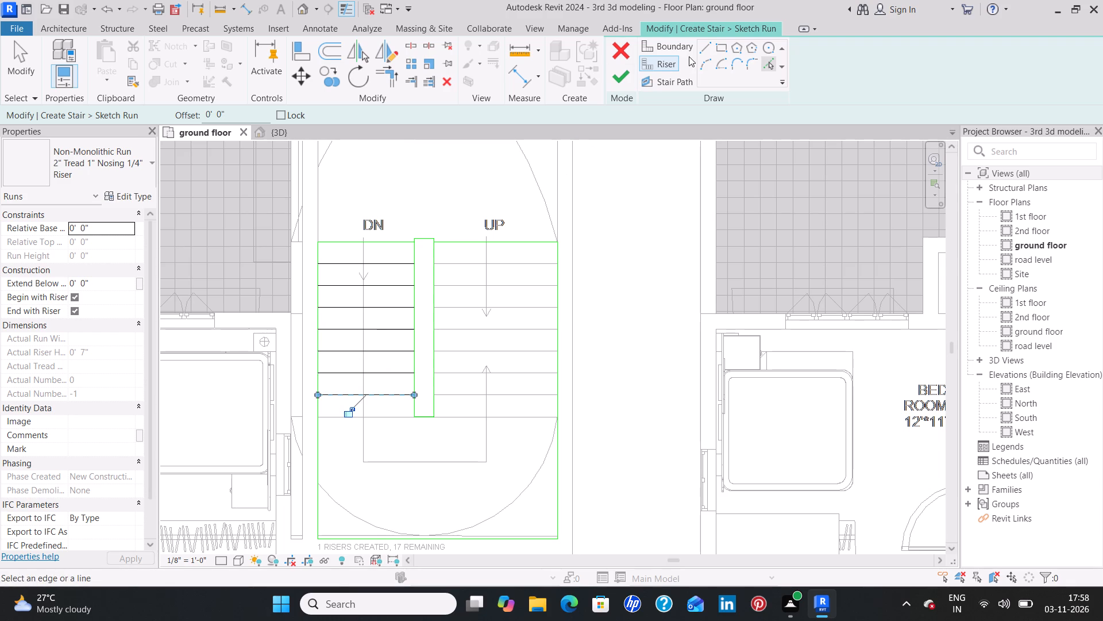
Draw riser lines along the landing's north edge across the west and east flights, on either side of the central well.
click(700, 48)
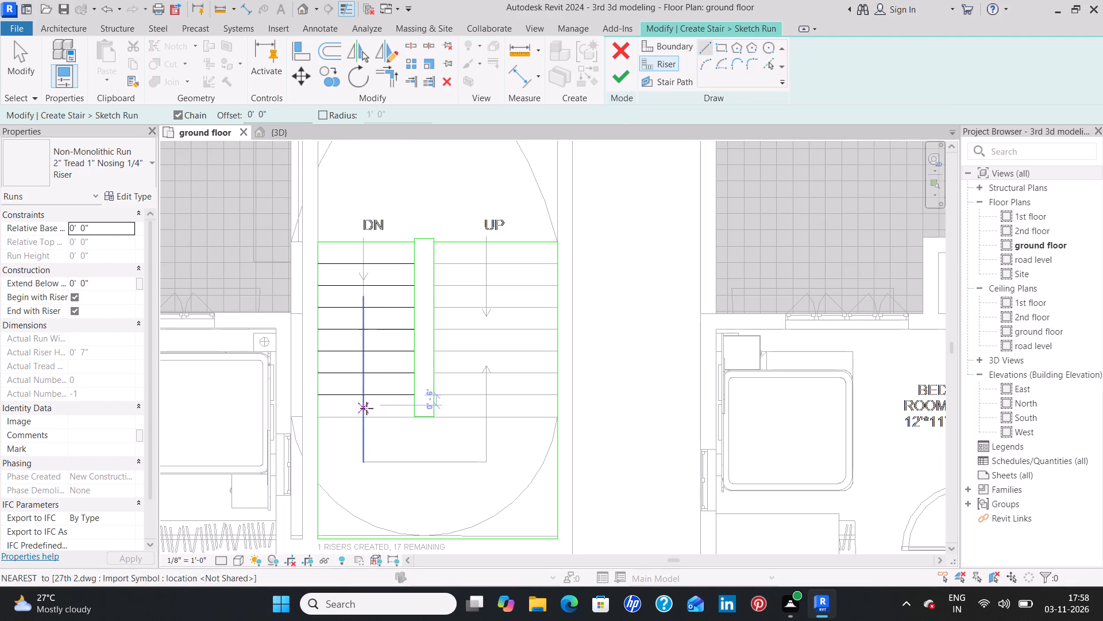
click(319, 420)
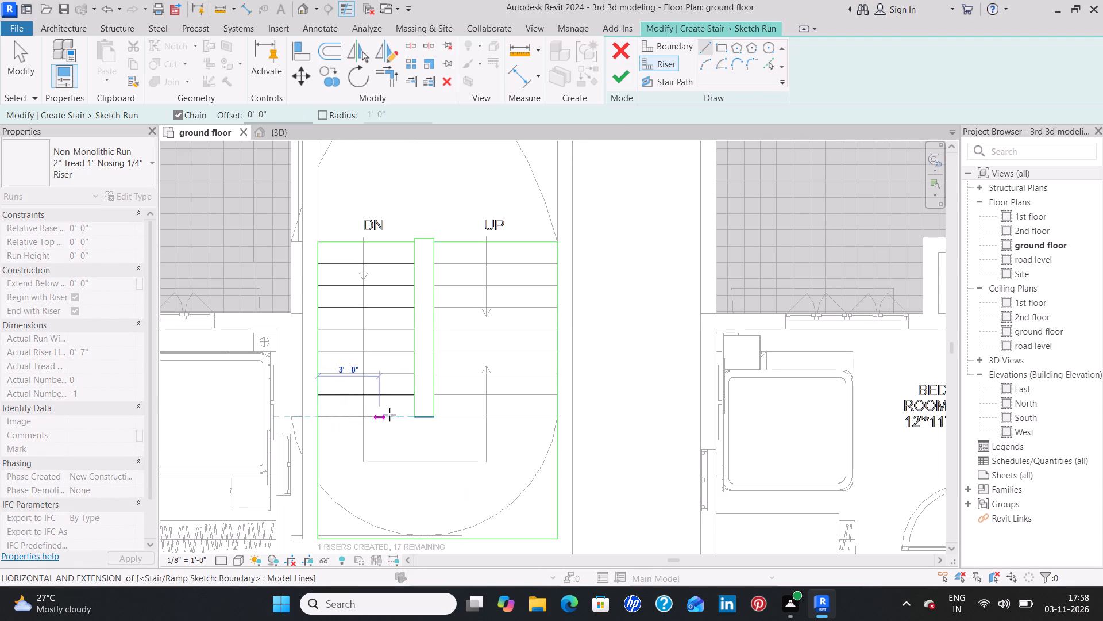
click(412, 416)
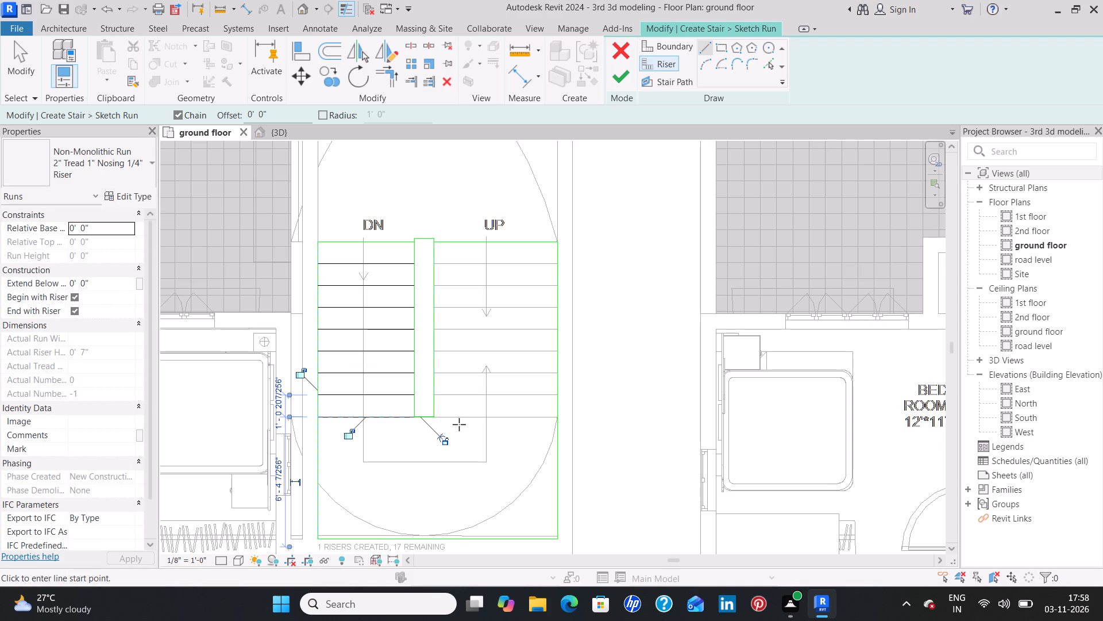
click(437, 418)
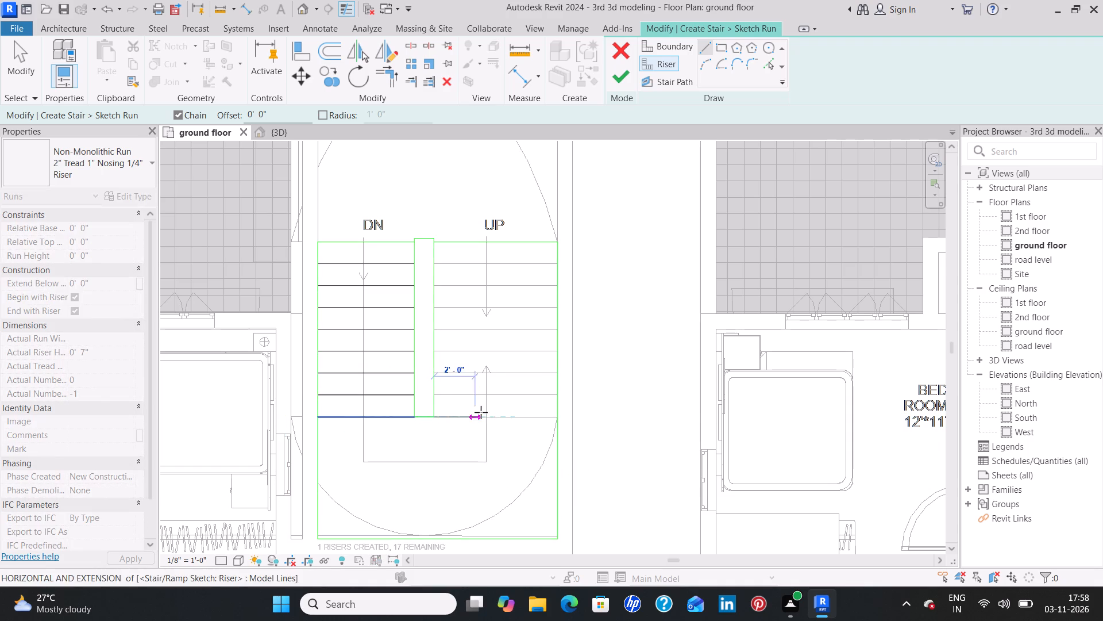
click(554, 415)
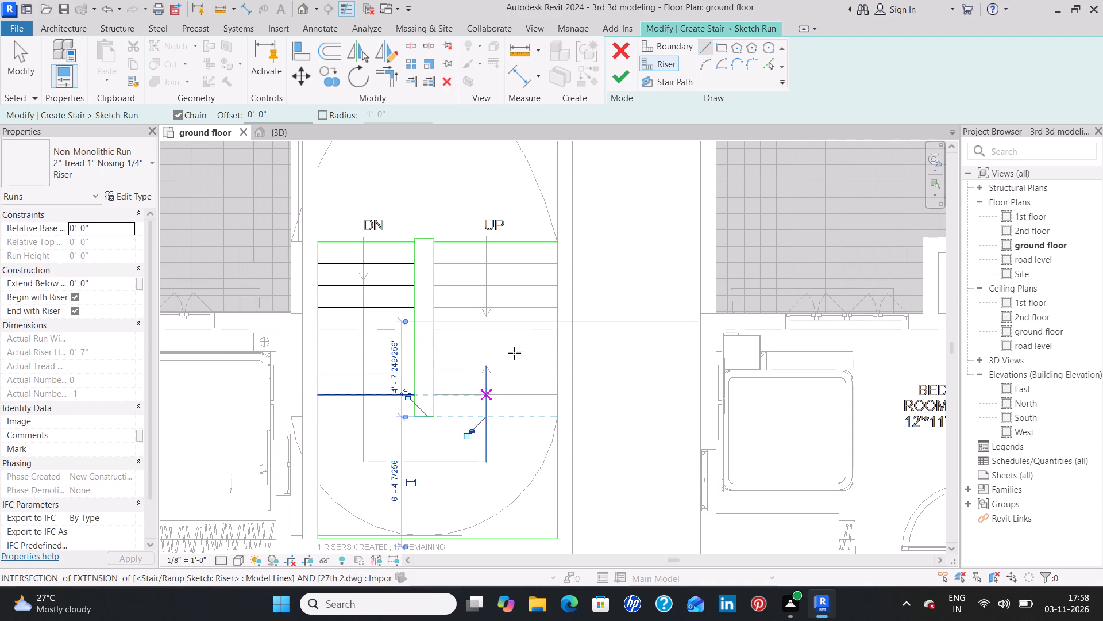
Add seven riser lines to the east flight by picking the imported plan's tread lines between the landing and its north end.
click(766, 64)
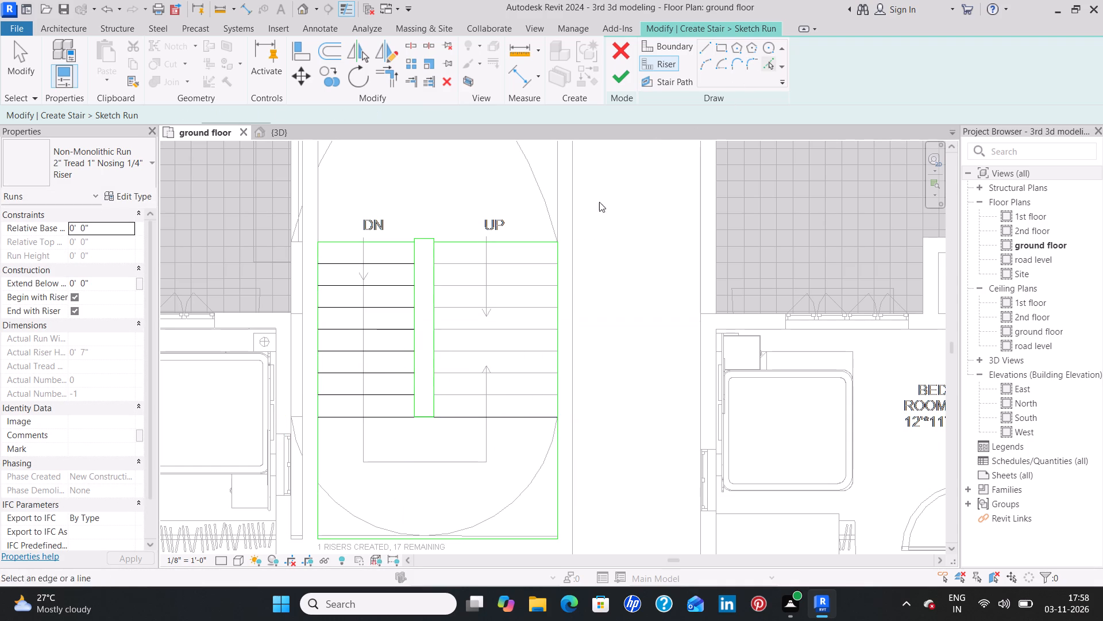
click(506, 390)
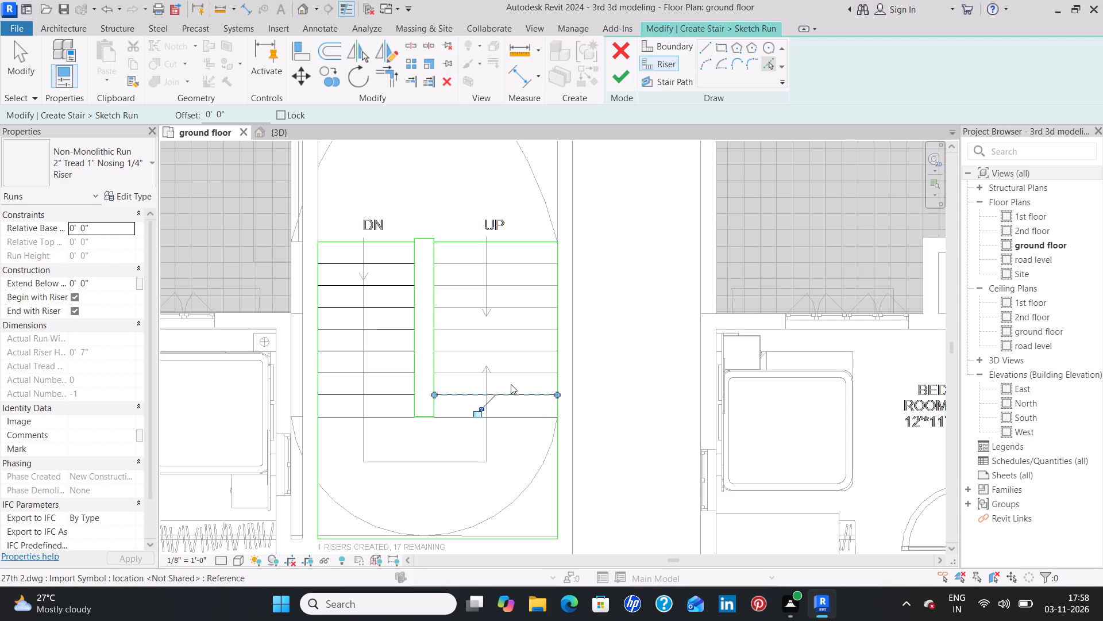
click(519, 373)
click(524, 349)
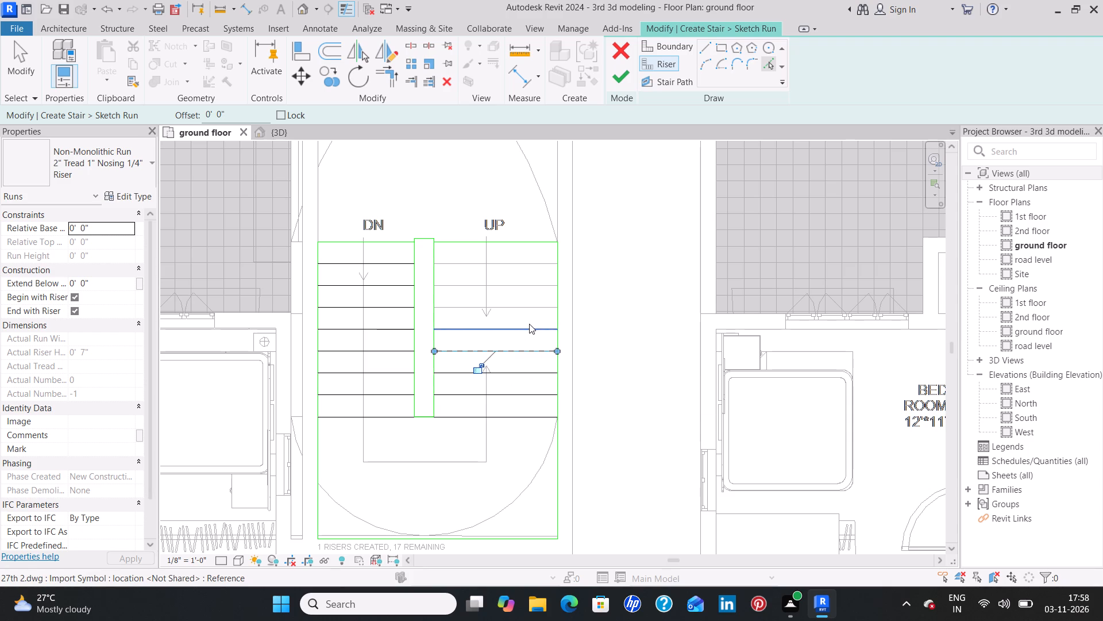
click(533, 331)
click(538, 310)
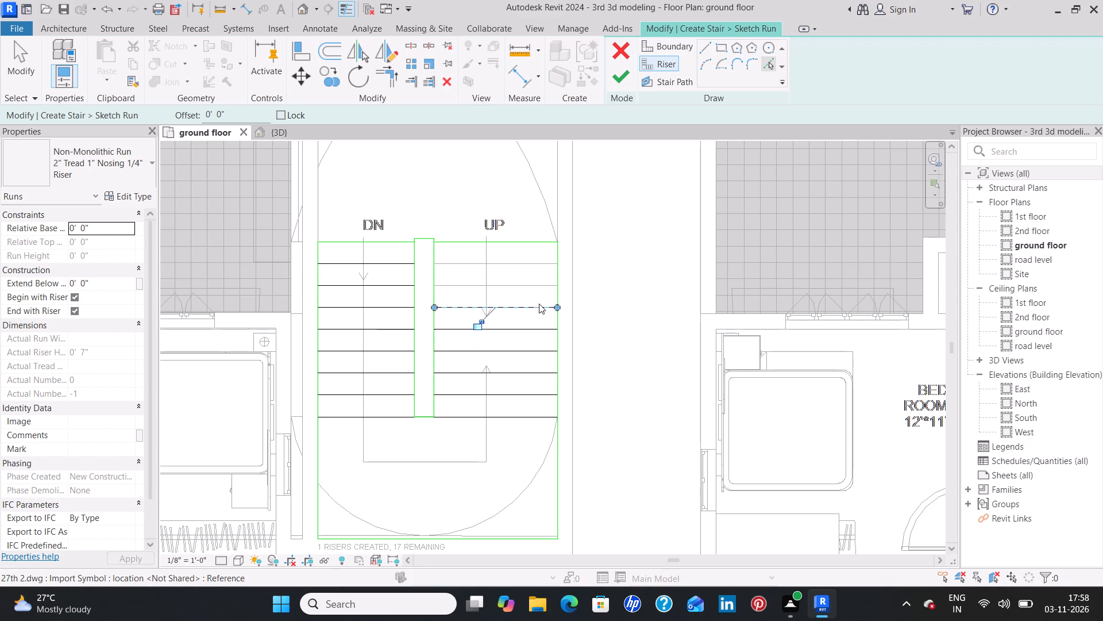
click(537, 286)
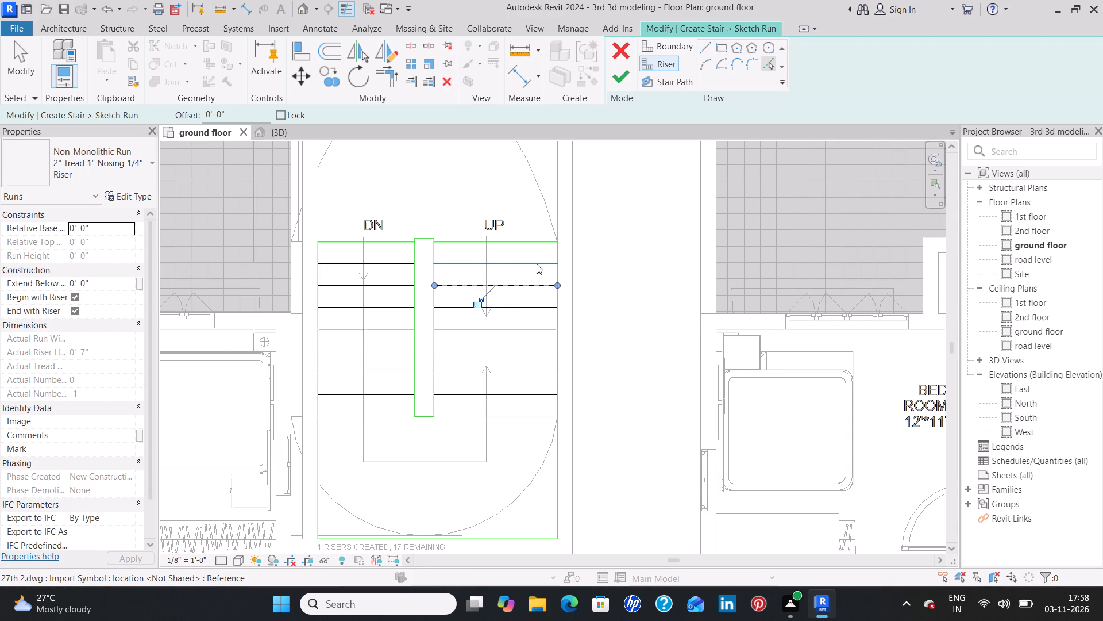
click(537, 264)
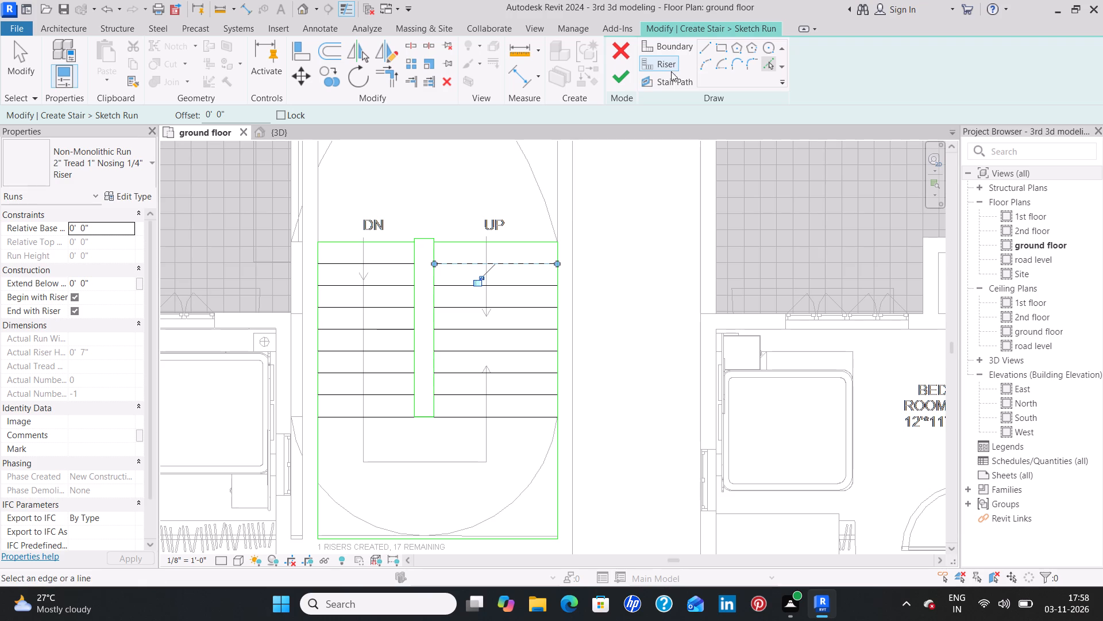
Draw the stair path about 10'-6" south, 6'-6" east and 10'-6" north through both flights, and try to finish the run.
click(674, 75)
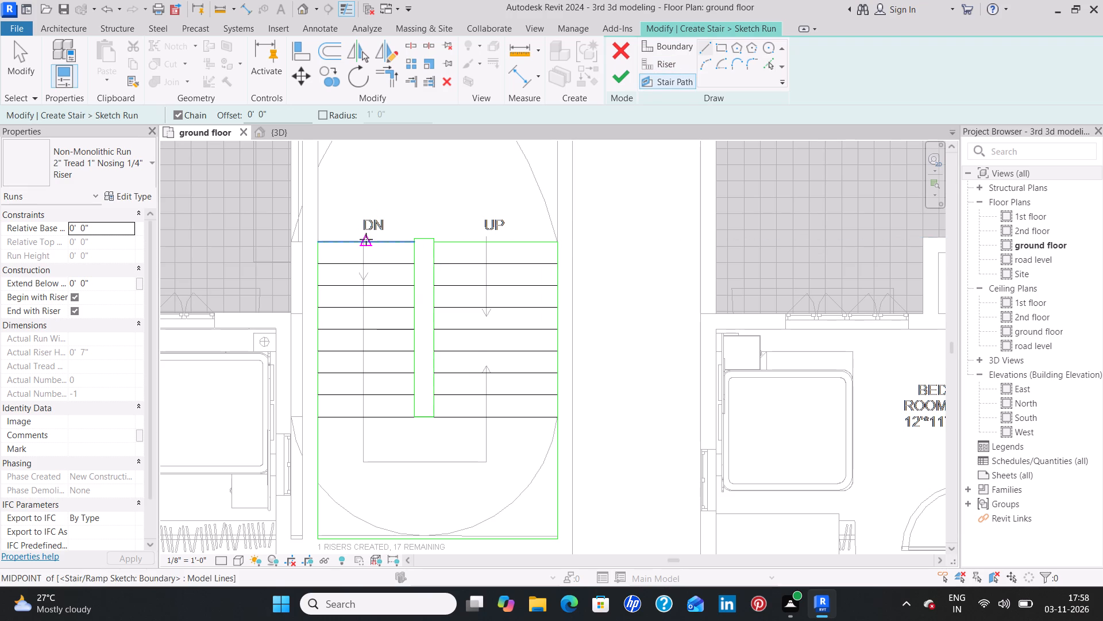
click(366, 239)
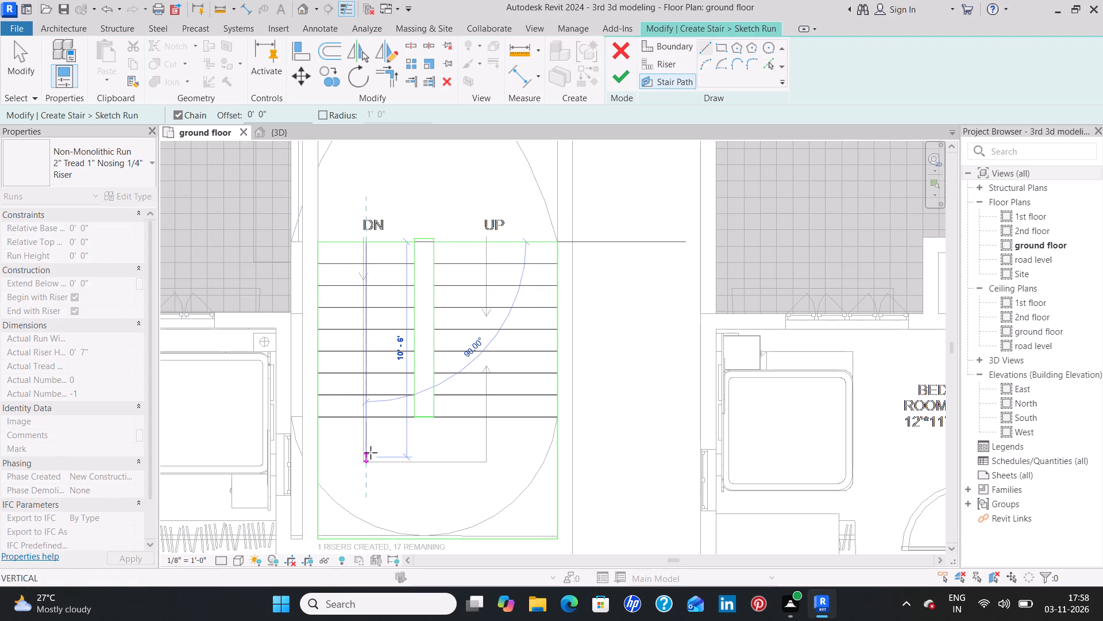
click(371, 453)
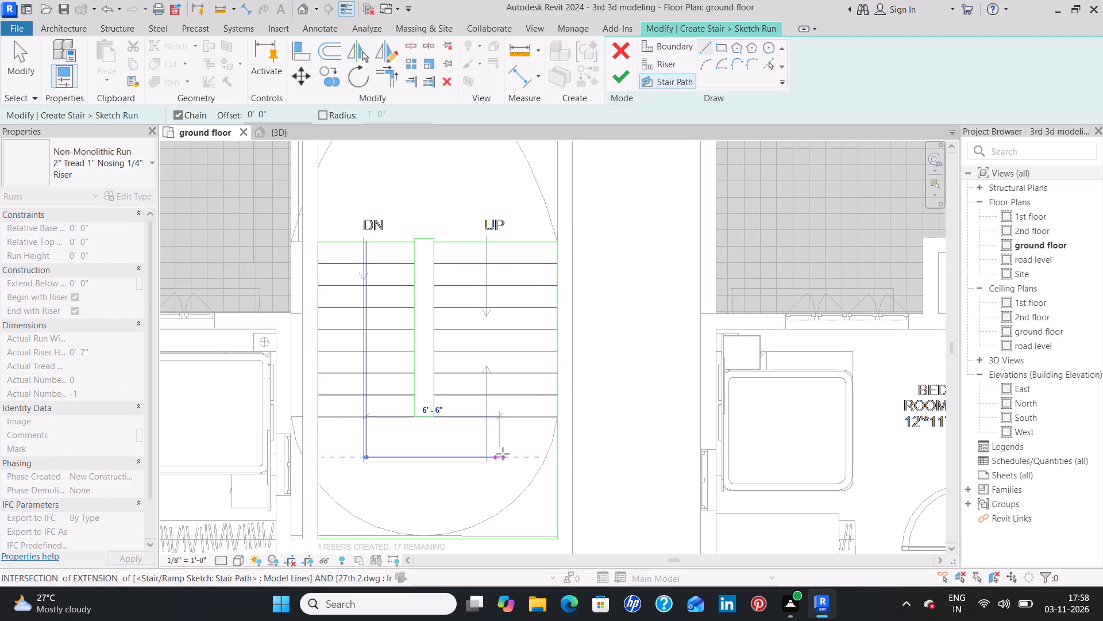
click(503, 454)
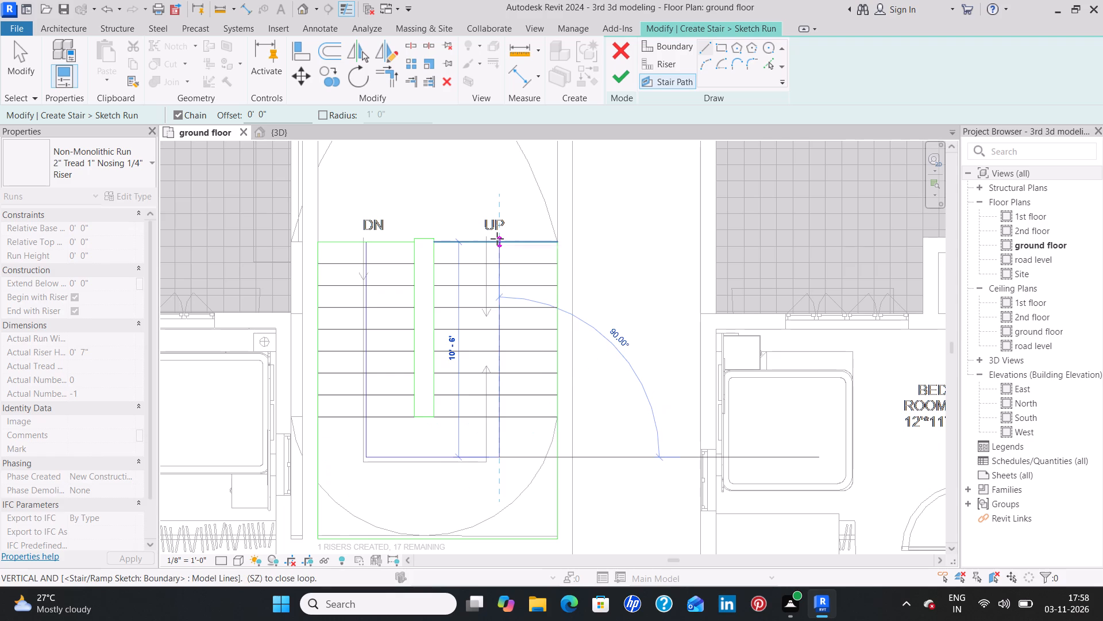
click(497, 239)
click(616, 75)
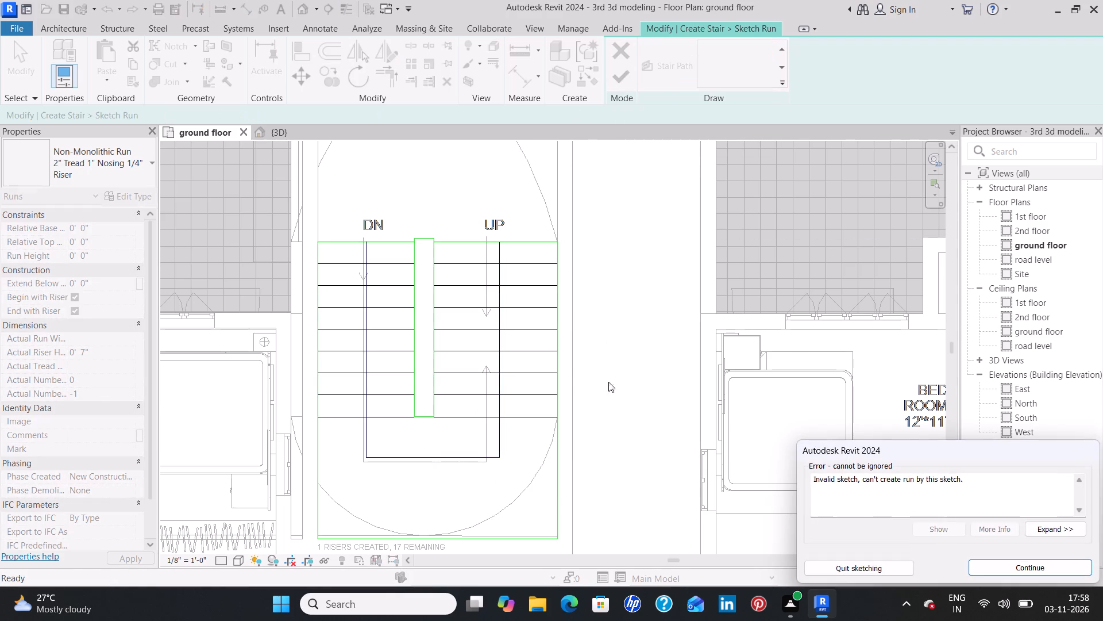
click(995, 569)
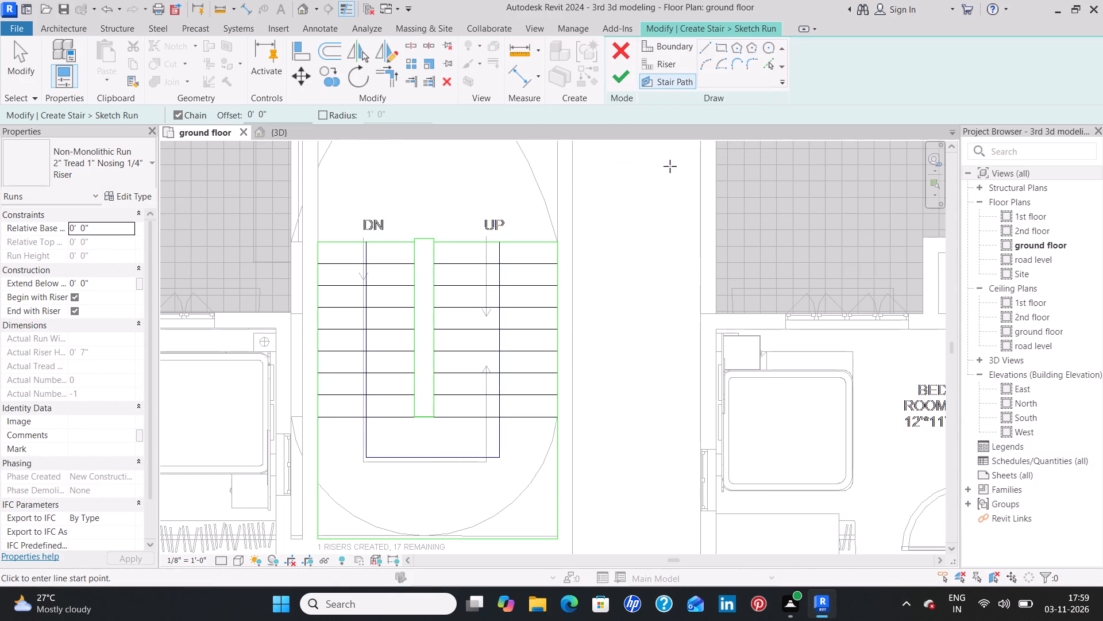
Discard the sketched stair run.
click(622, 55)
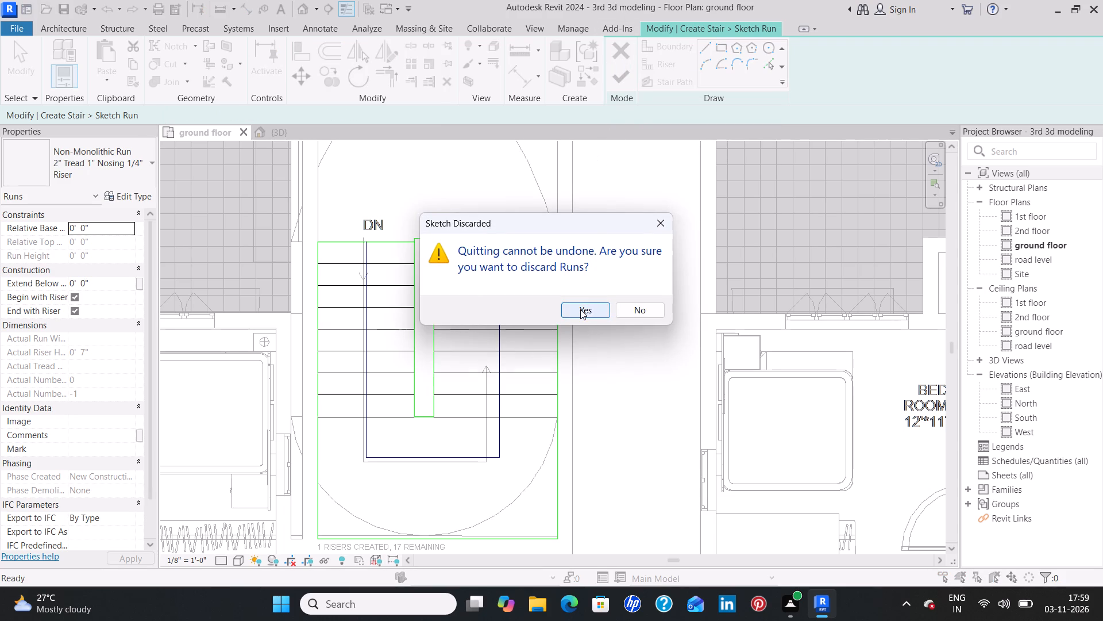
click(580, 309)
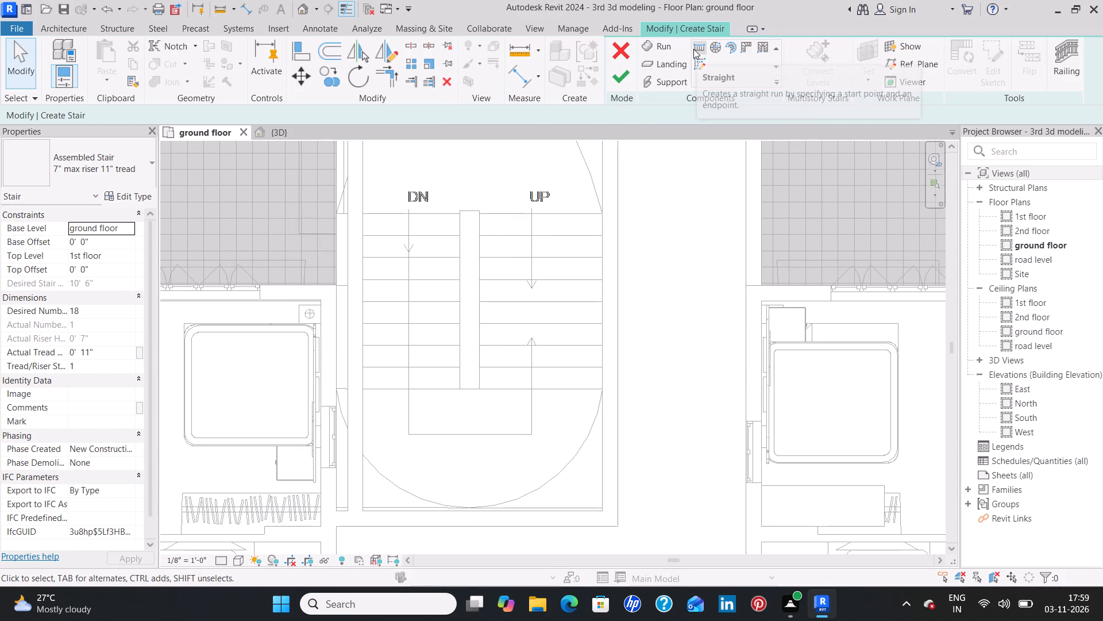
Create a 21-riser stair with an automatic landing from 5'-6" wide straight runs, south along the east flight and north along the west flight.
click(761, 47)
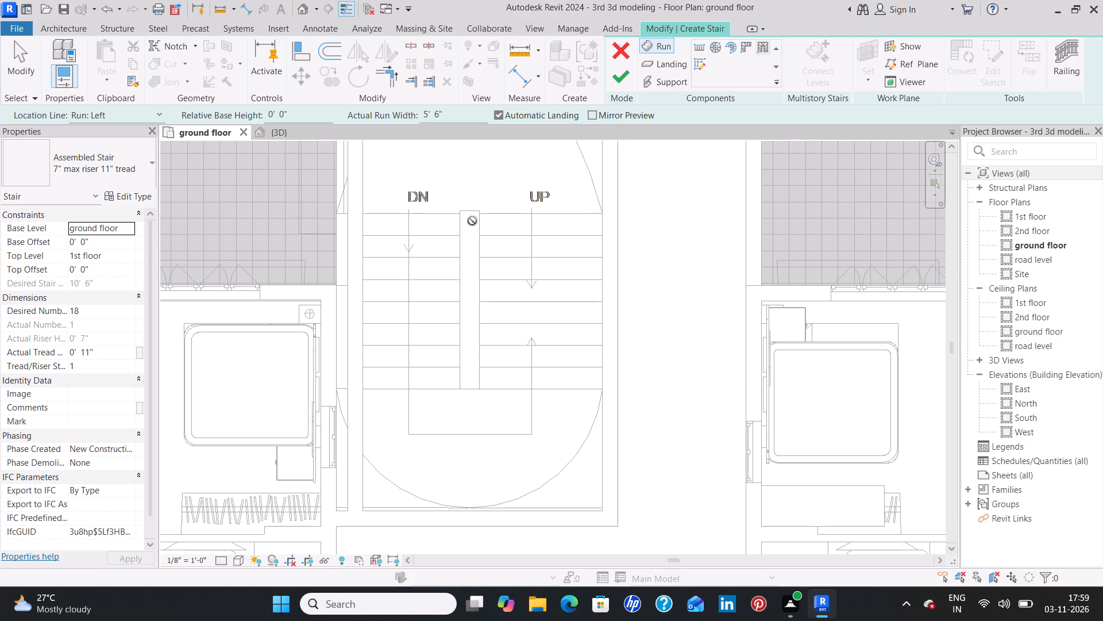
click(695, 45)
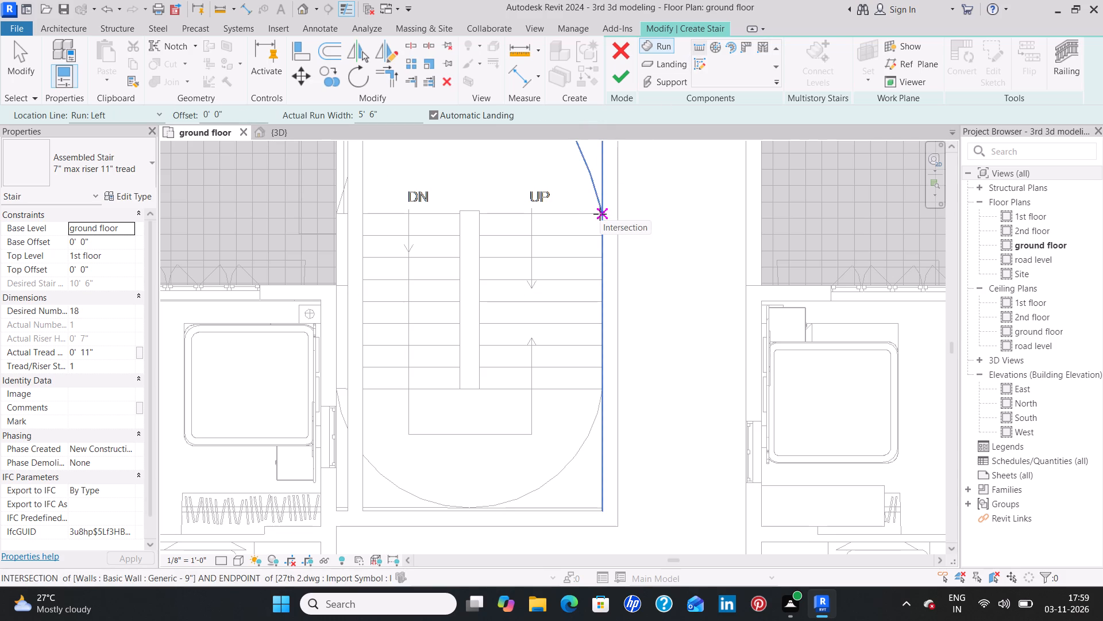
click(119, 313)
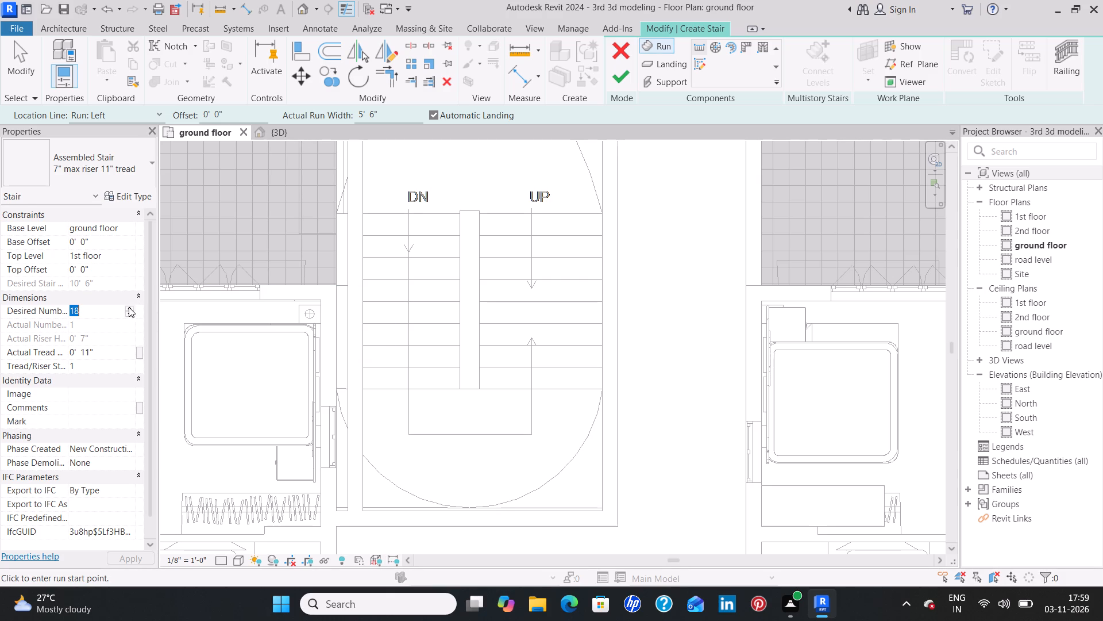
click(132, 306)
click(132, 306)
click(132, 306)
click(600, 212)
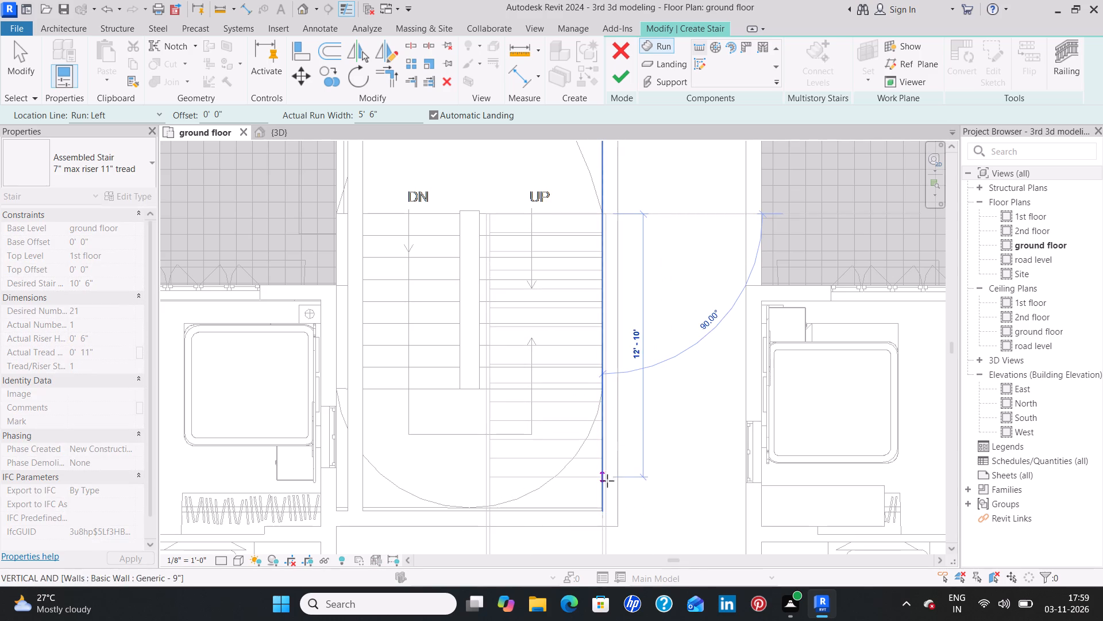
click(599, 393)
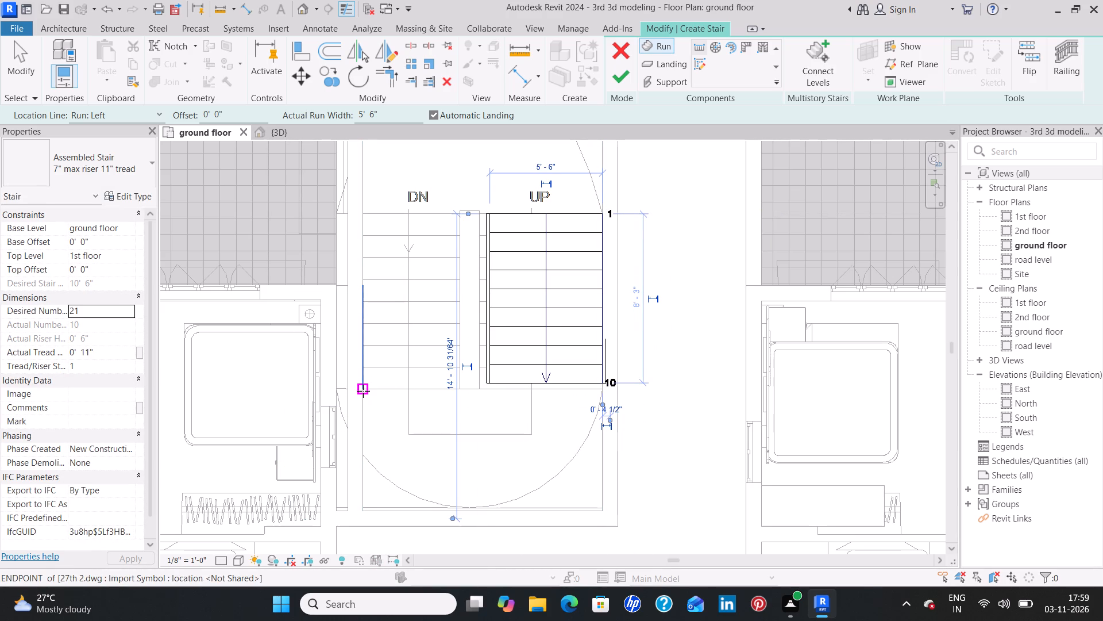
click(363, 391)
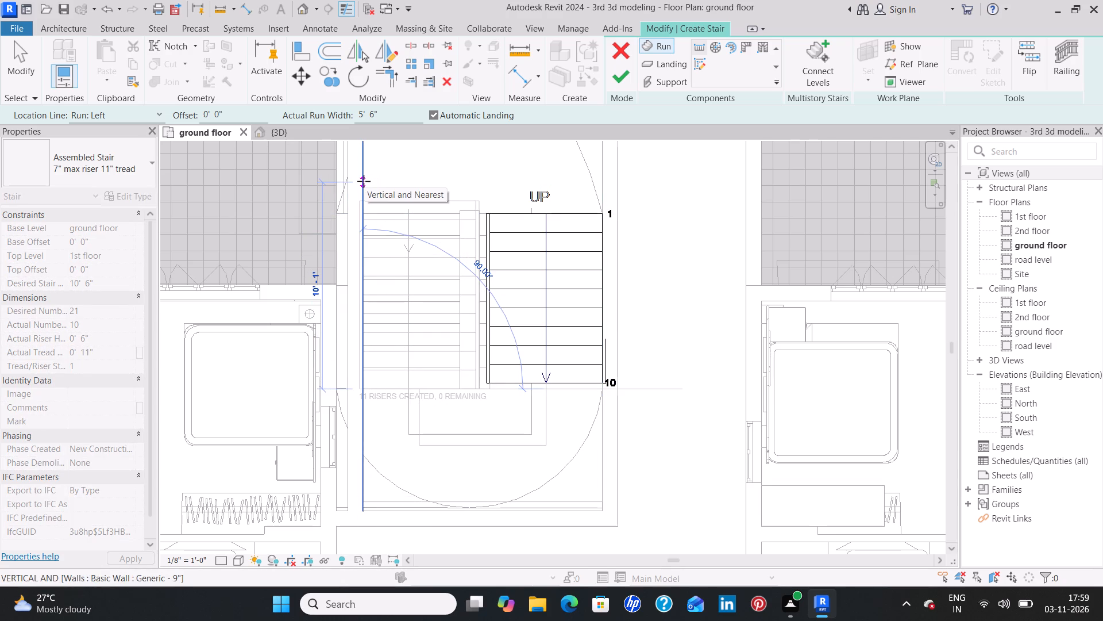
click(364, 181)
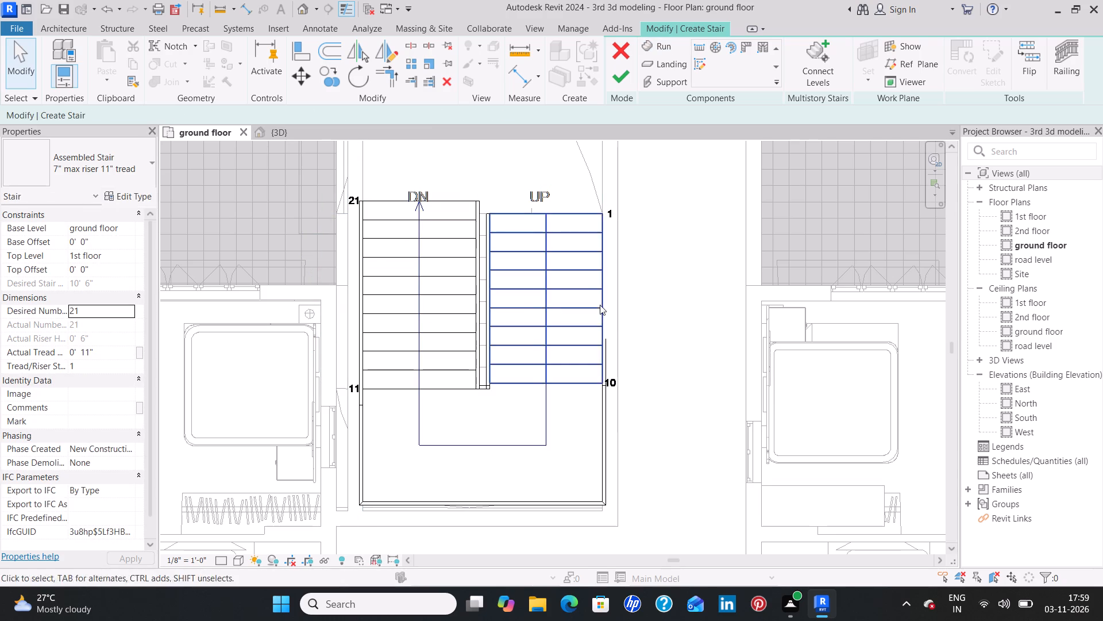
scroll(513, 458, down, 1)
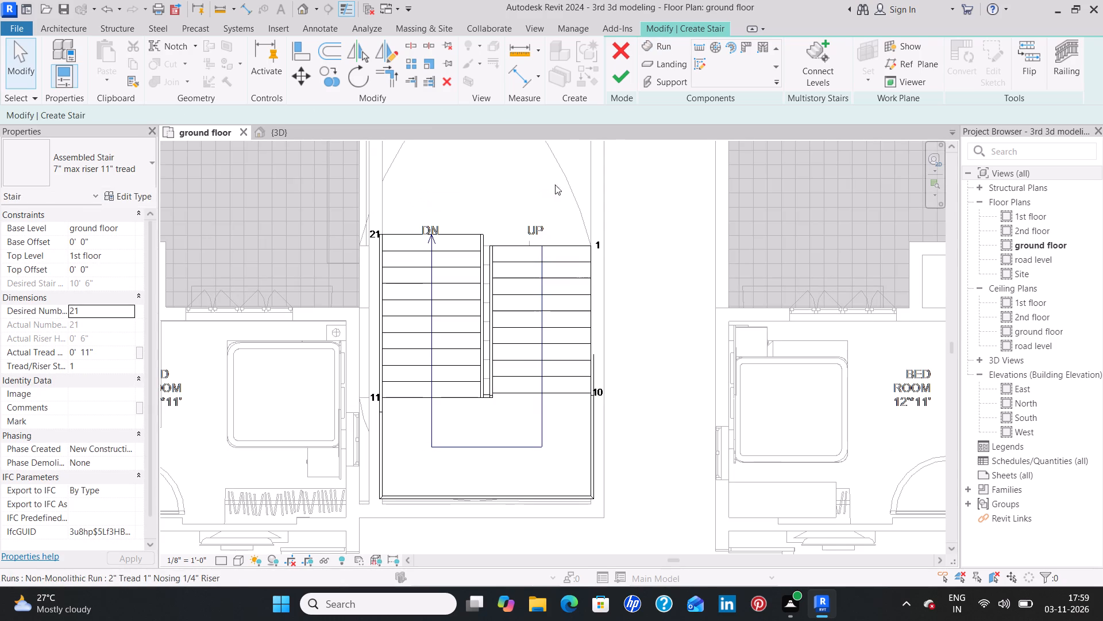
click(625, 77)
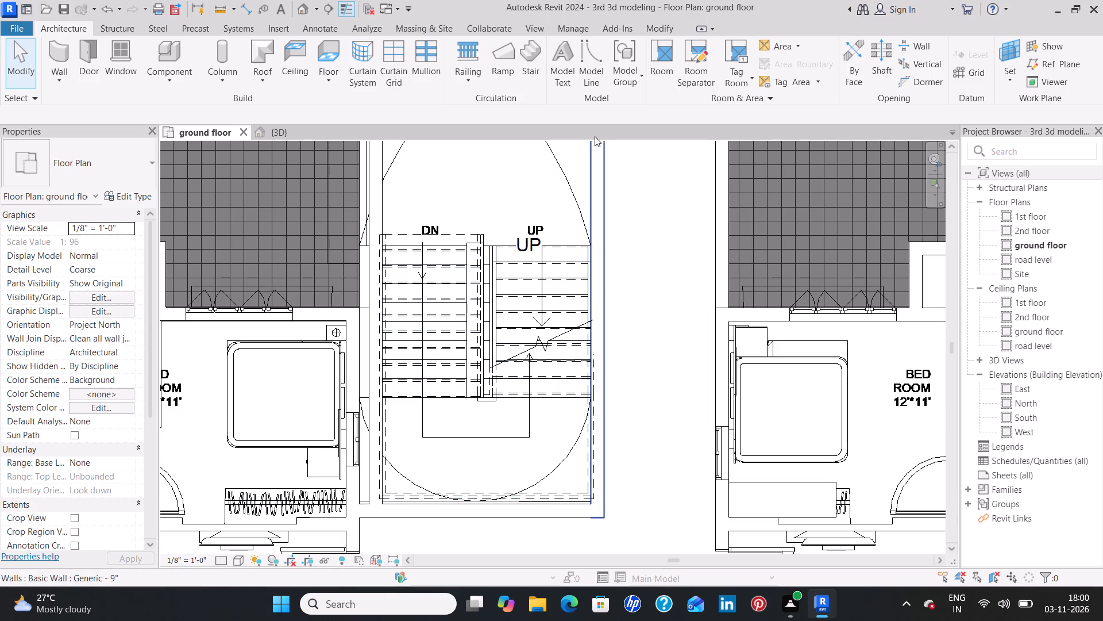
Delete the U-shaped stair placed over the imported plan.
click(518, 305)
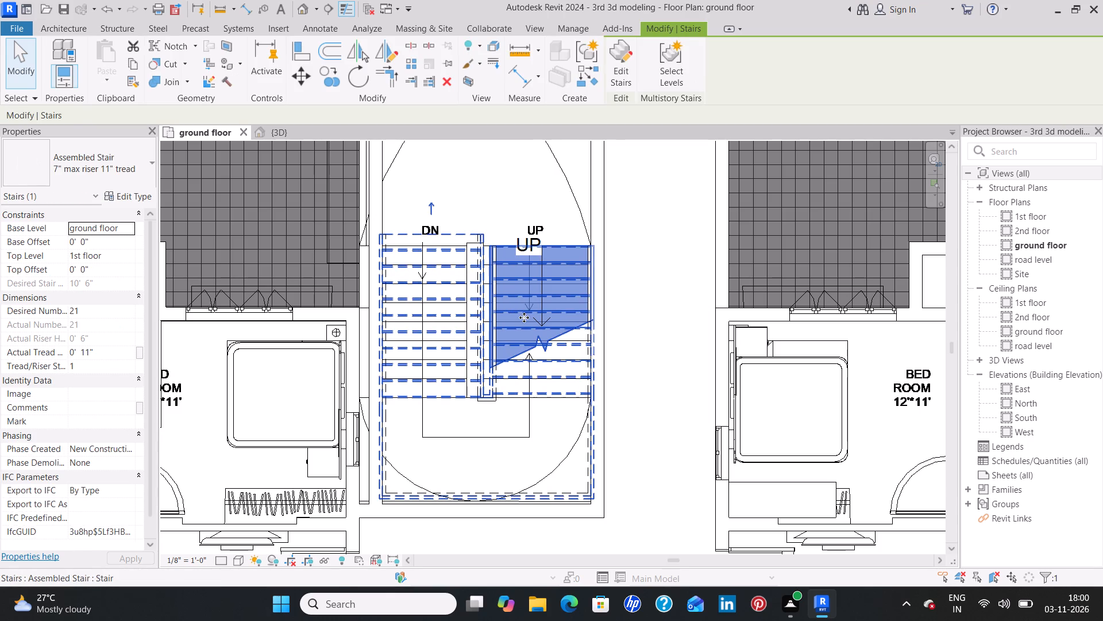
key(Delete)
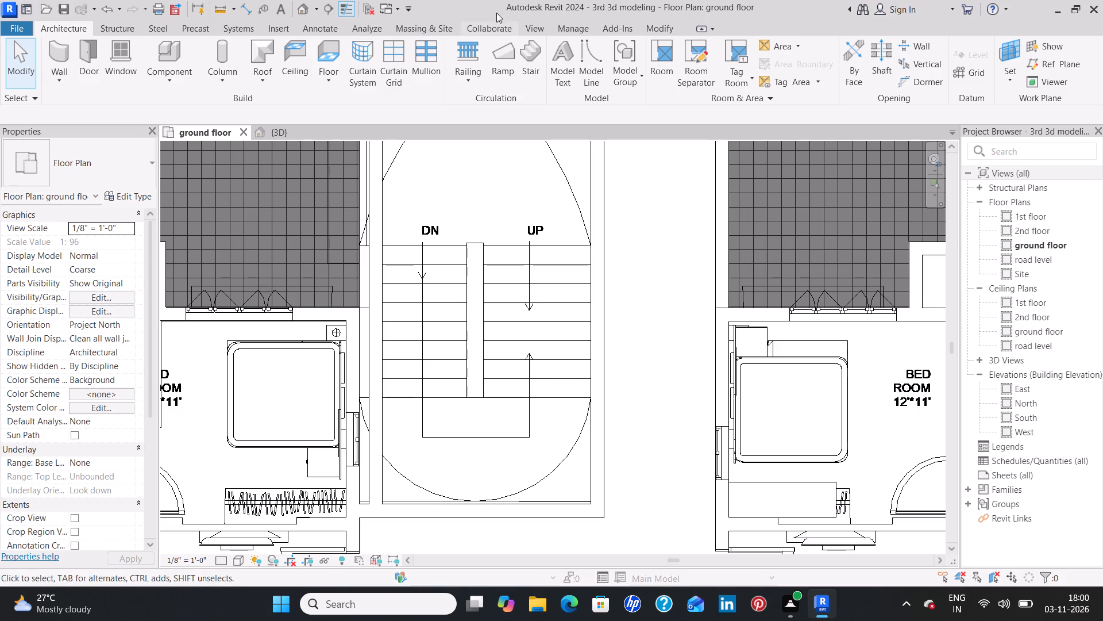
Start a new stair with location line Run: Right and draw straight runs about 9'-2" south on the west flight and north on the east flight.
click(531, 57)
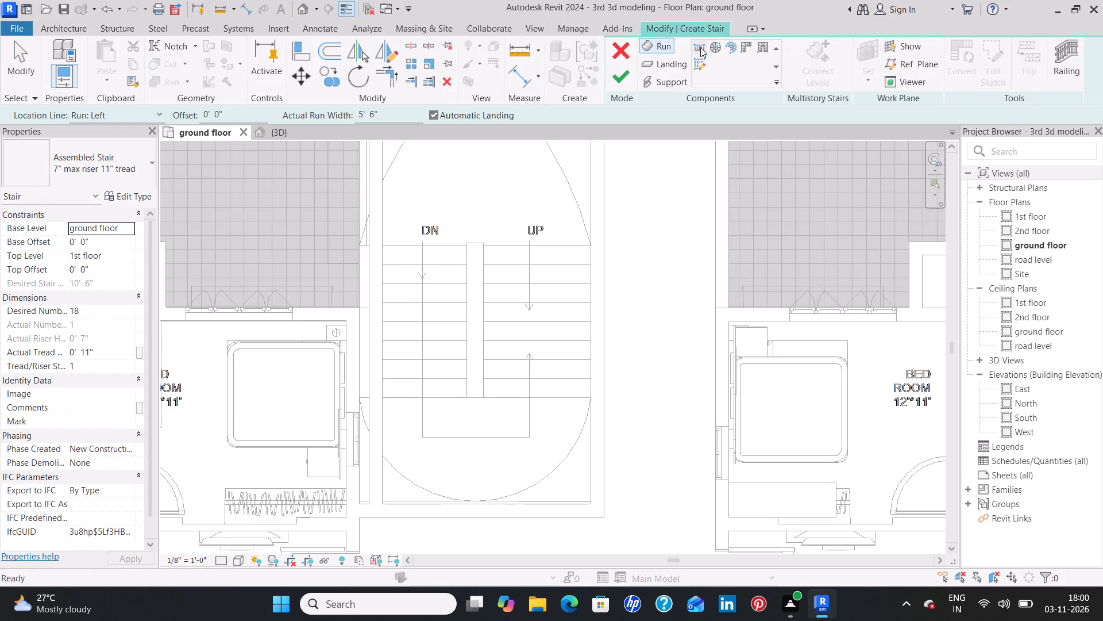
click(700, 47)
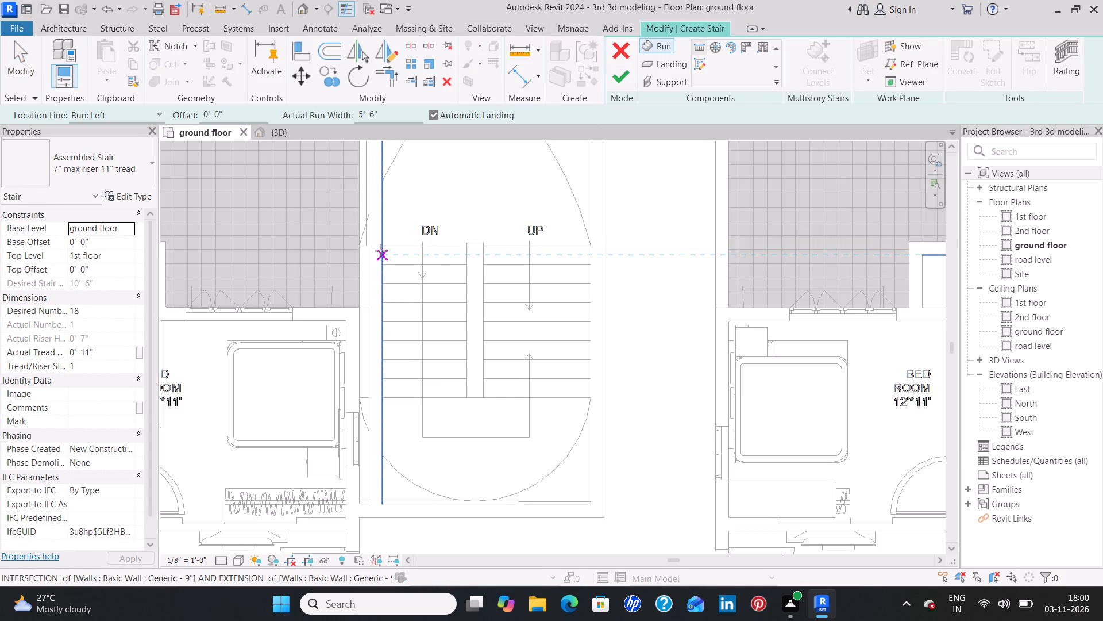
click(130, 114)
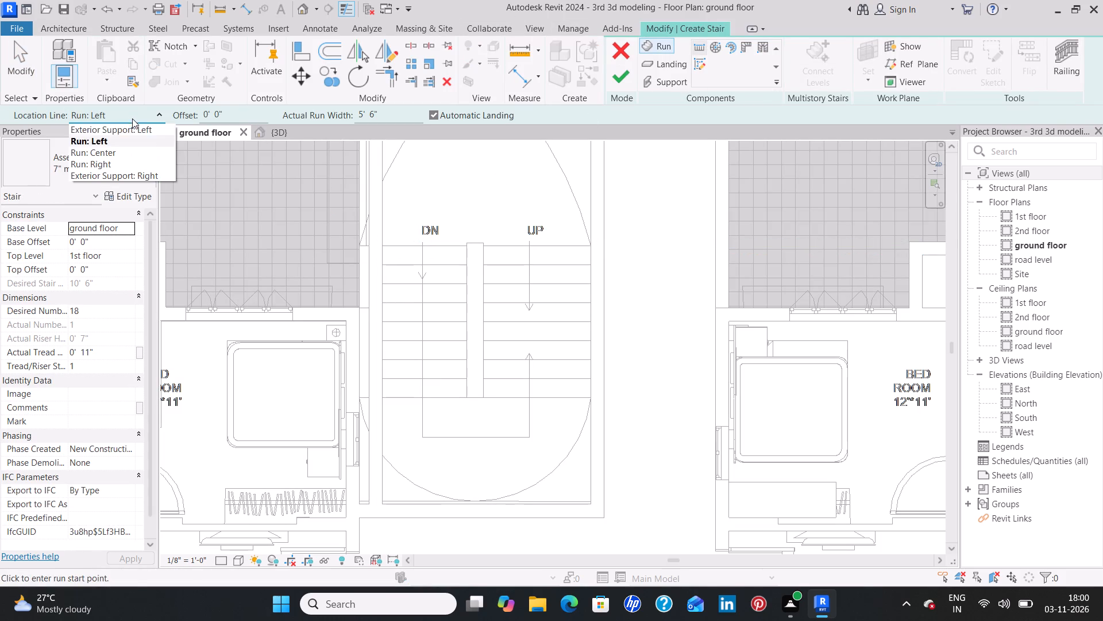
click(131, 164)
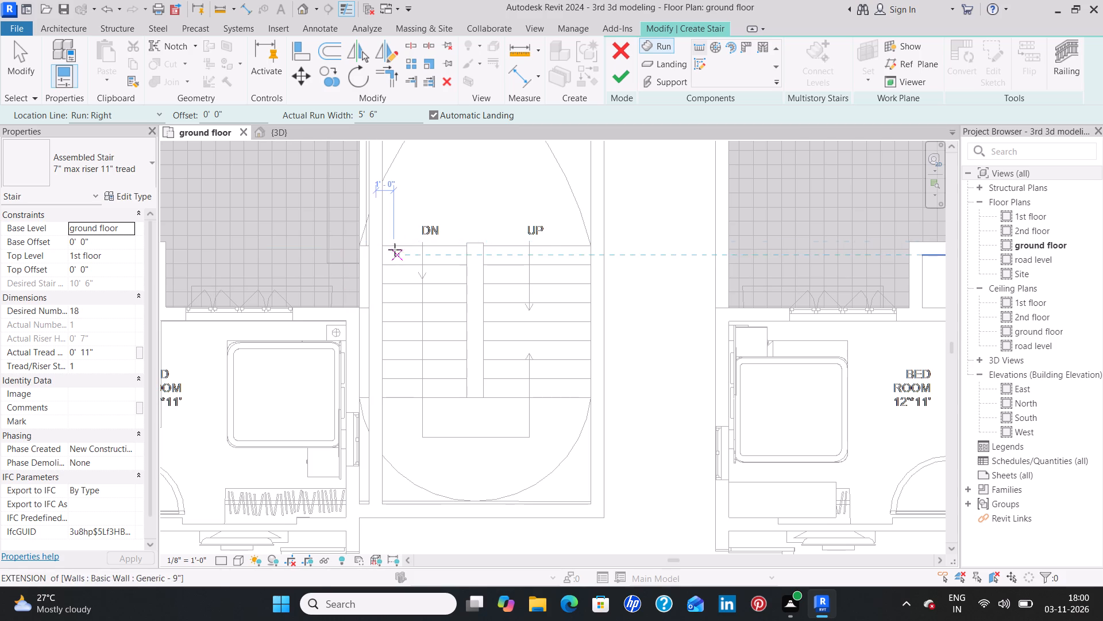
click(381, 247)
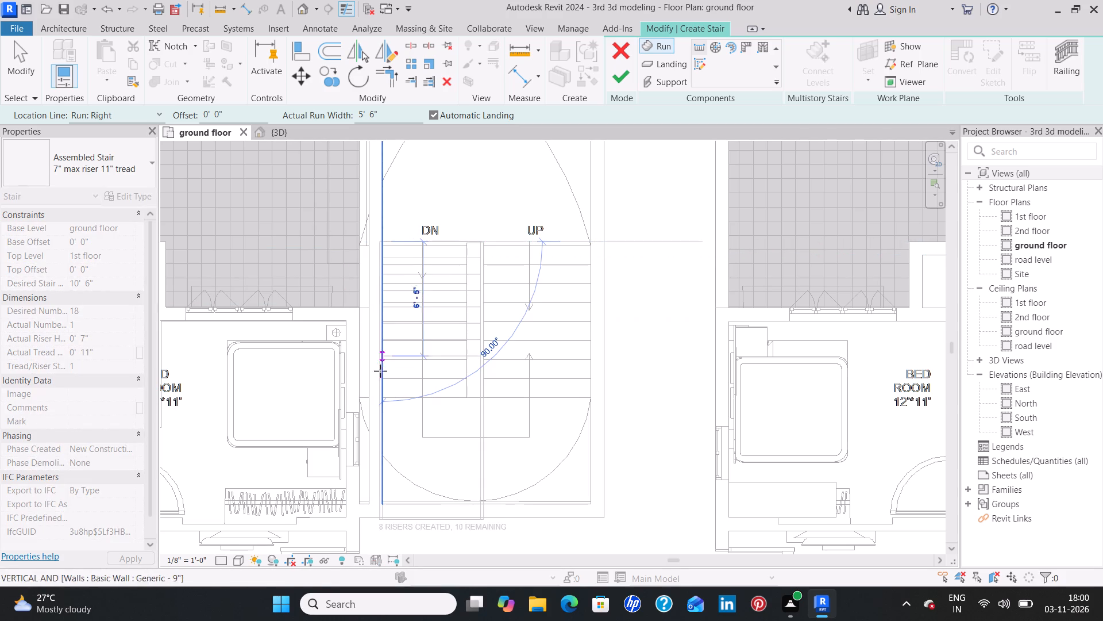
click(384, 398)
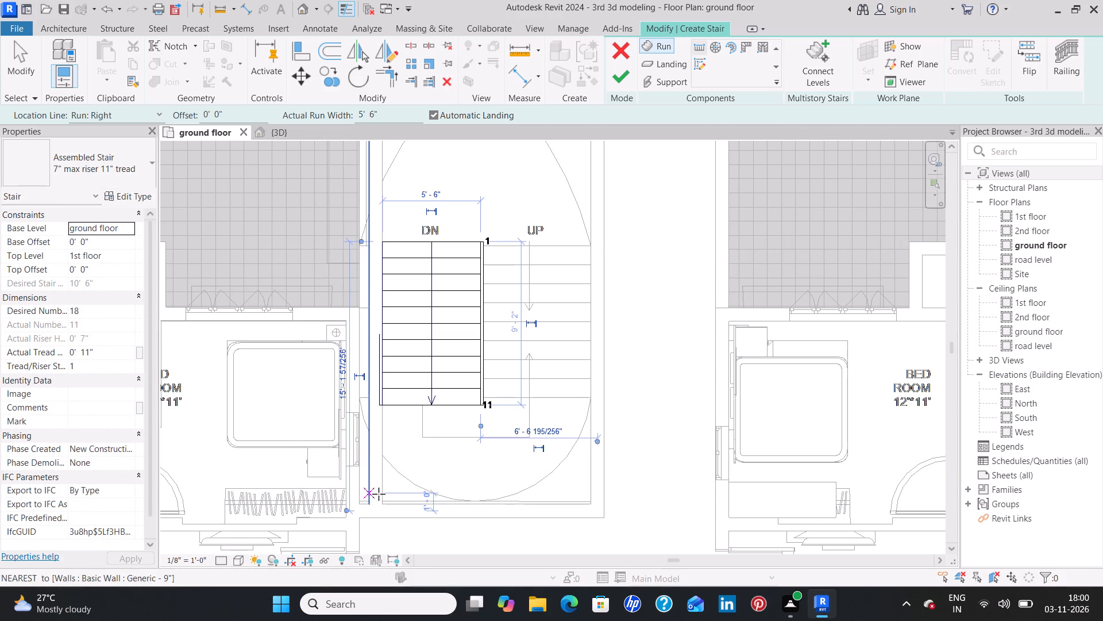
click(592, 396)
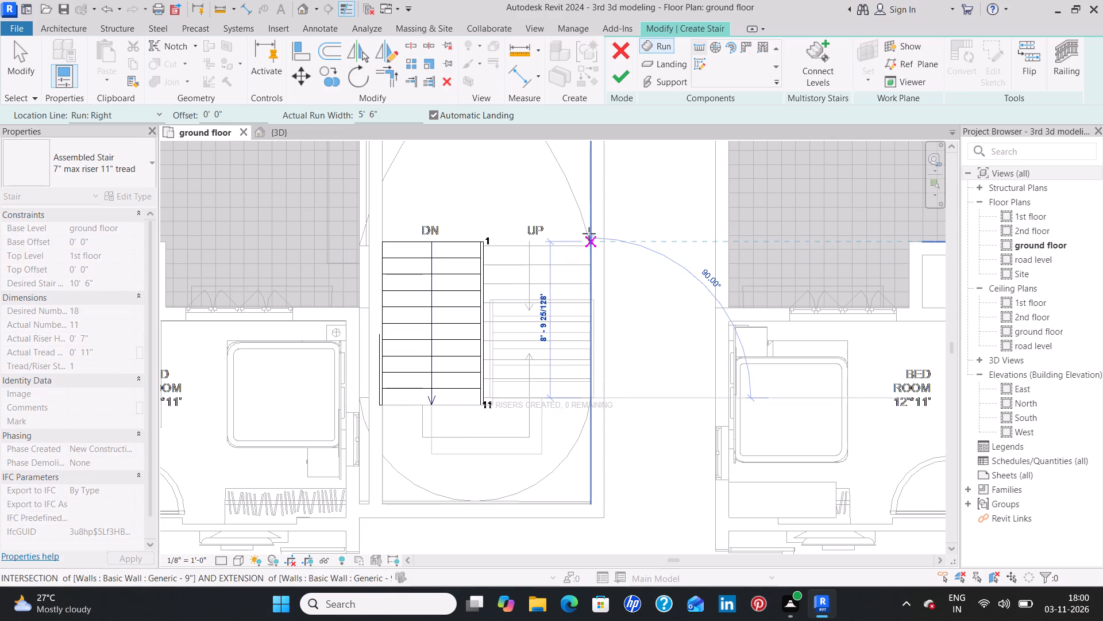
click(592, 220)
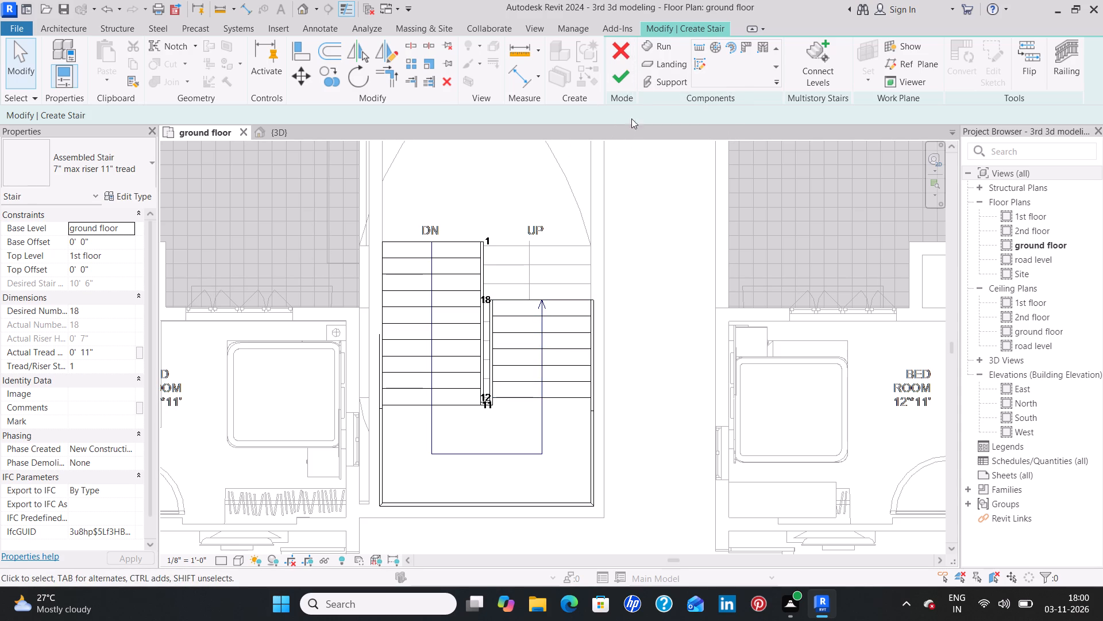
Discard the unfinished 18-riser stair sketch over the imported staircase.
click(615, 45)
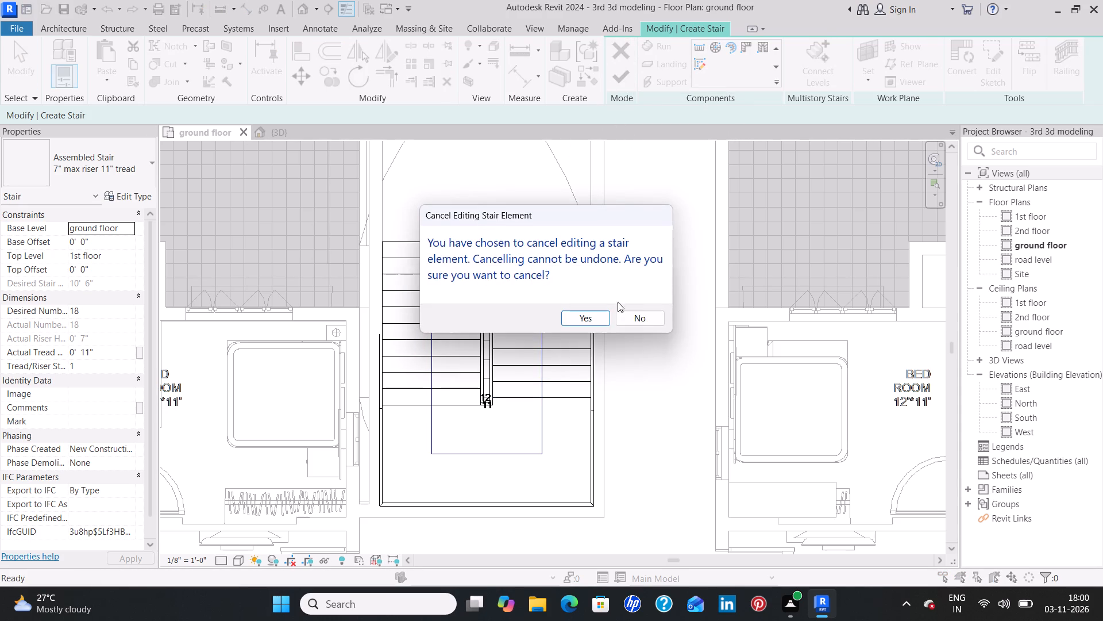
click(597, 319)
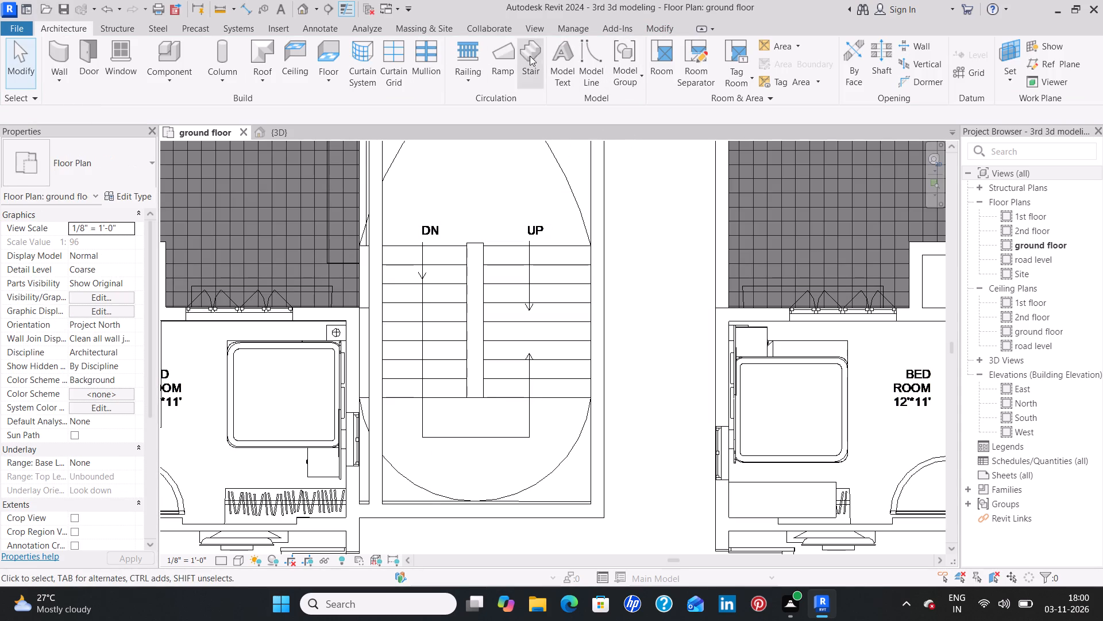
Create a 21-riser, 5'-6" wide stair with location line Run: Right, running 8'-3" south on the west flight and back north on the east.
click(534, 51)
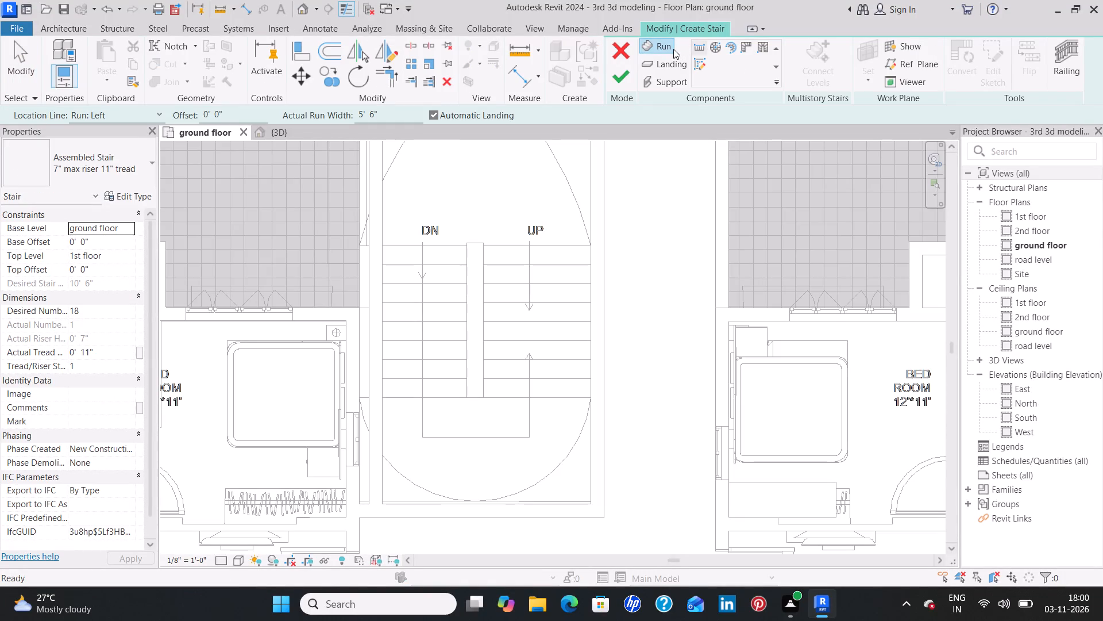
click(698, 46)
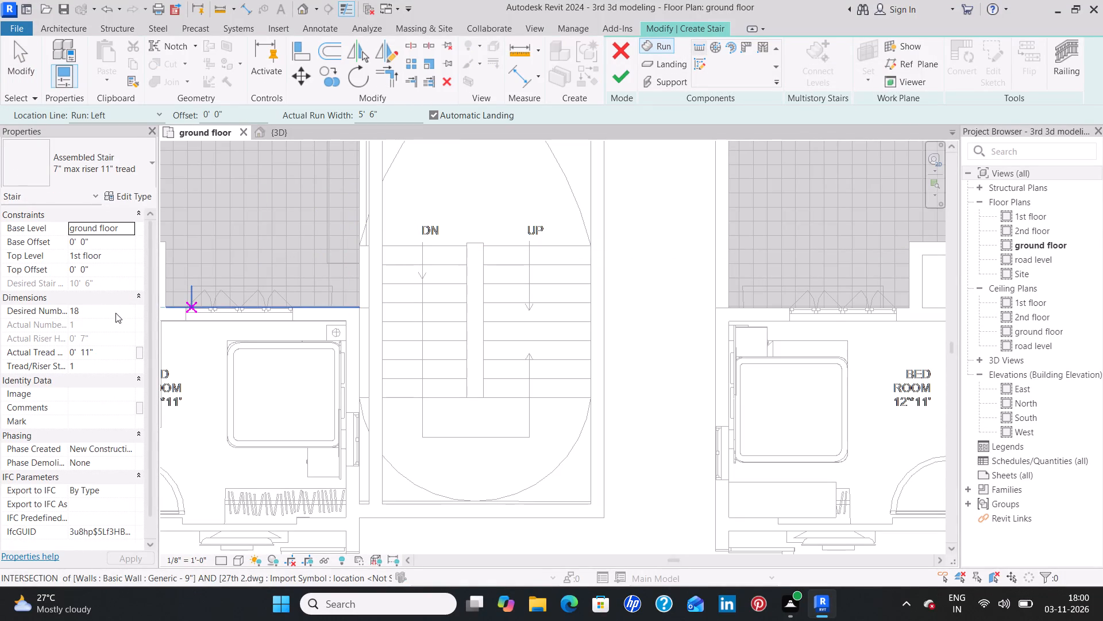
click(115, 313)
click(133, 308)
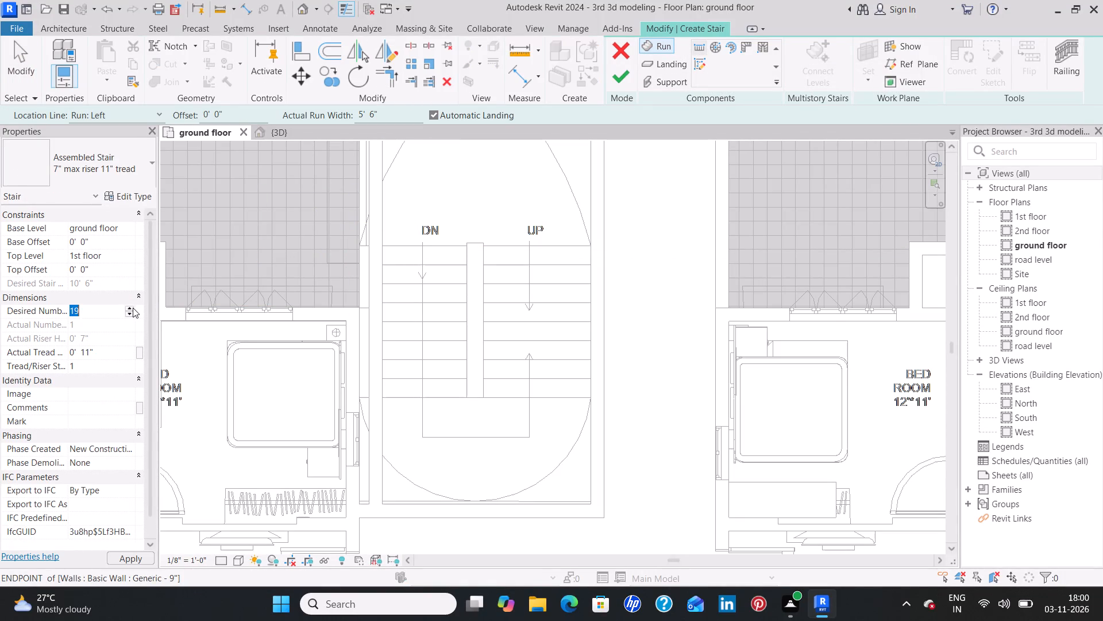
click(133, 308)
click(133, 308)
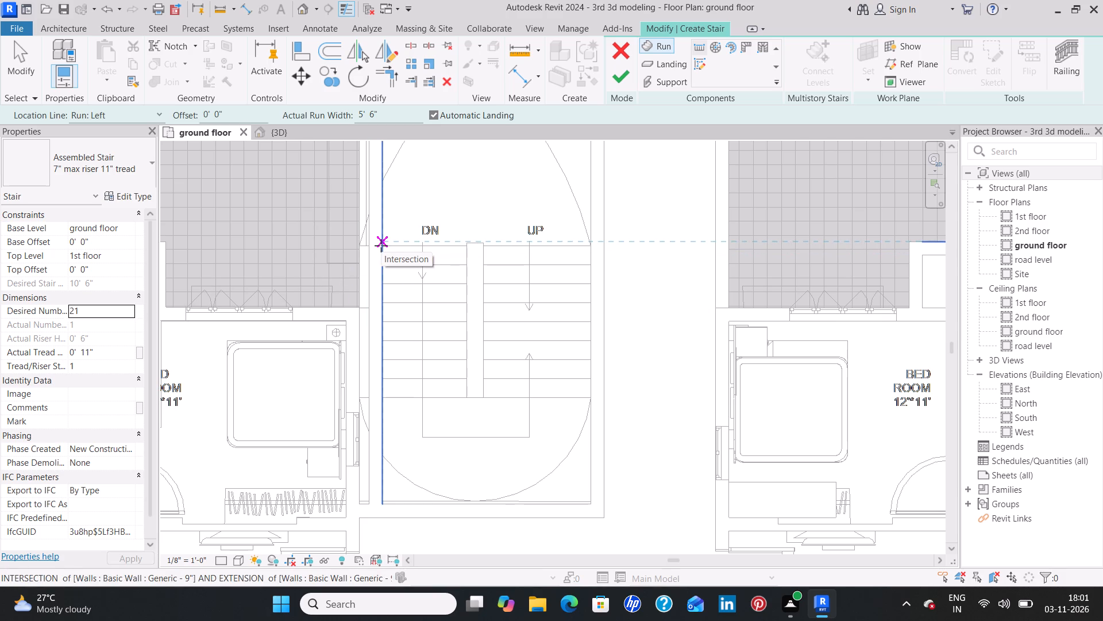
click(120, 116)
click(111, 162)
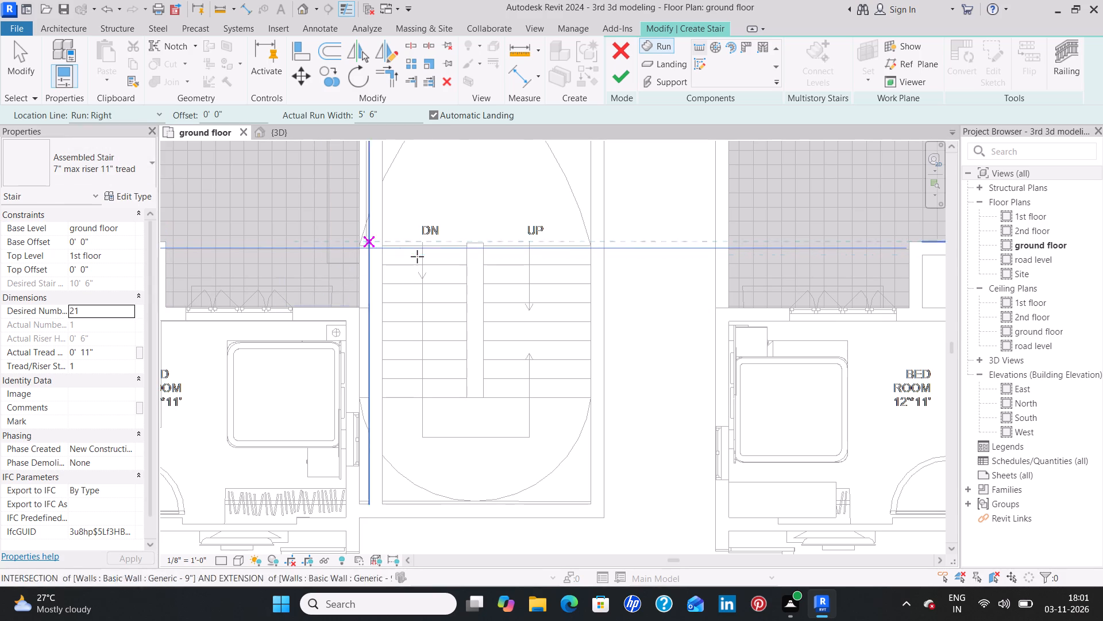
scroll(382, 250, up, 3)
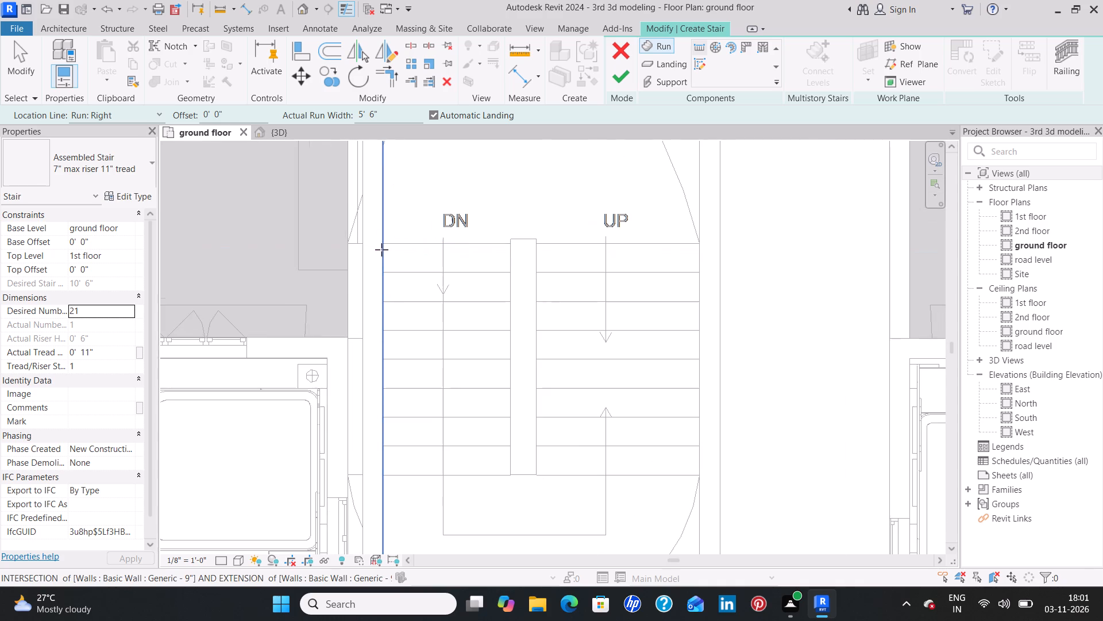
click(381, 247)
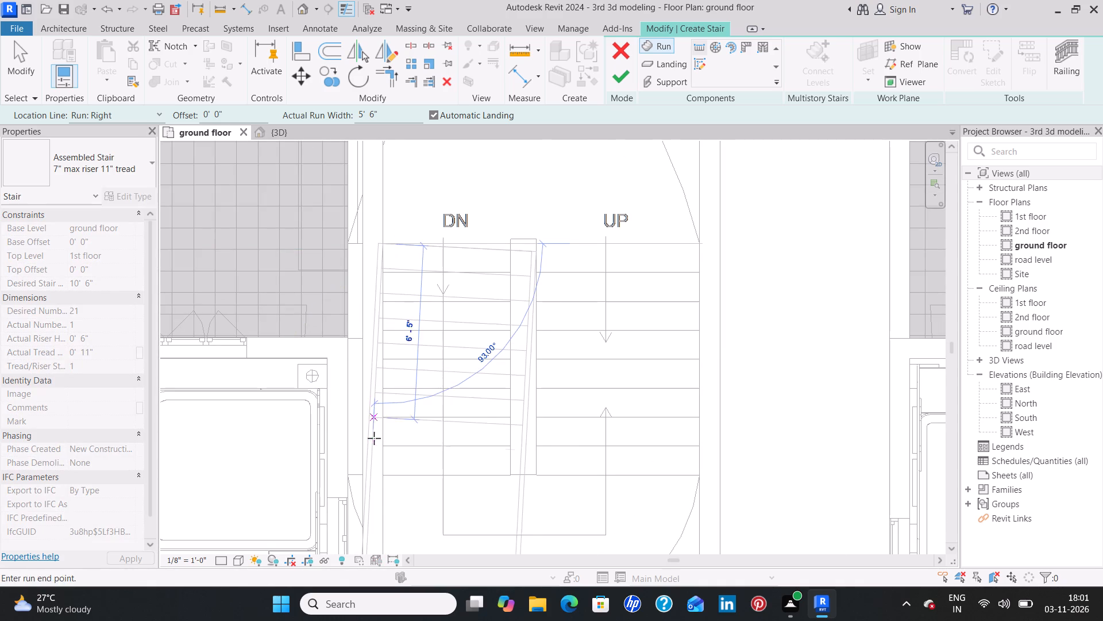
click(384, 478)
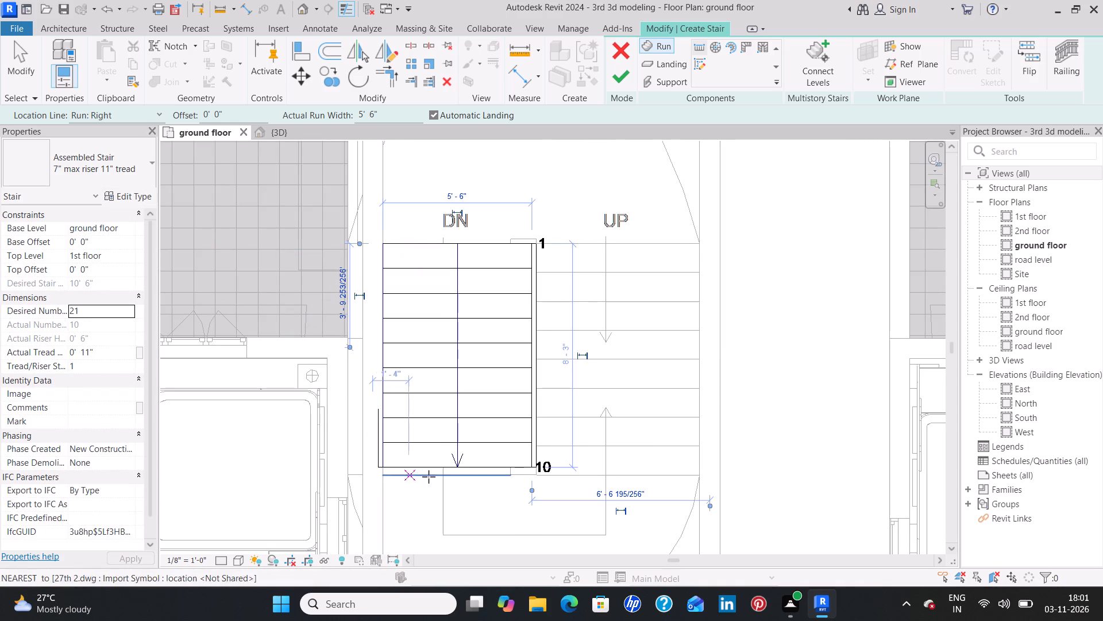
click(702, 470)
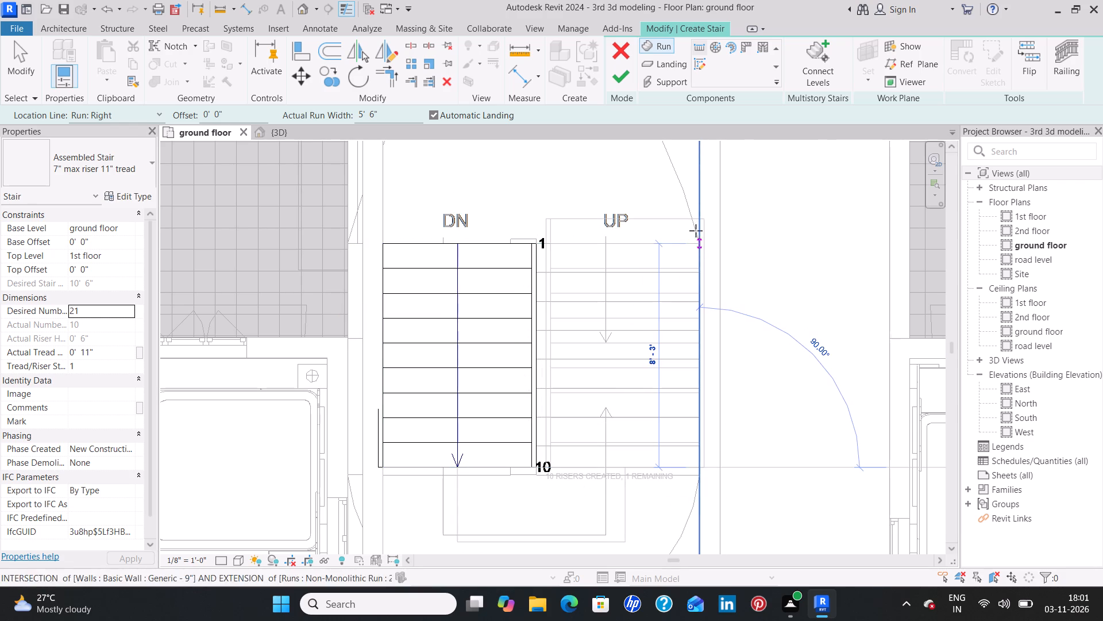
click(696, 214)
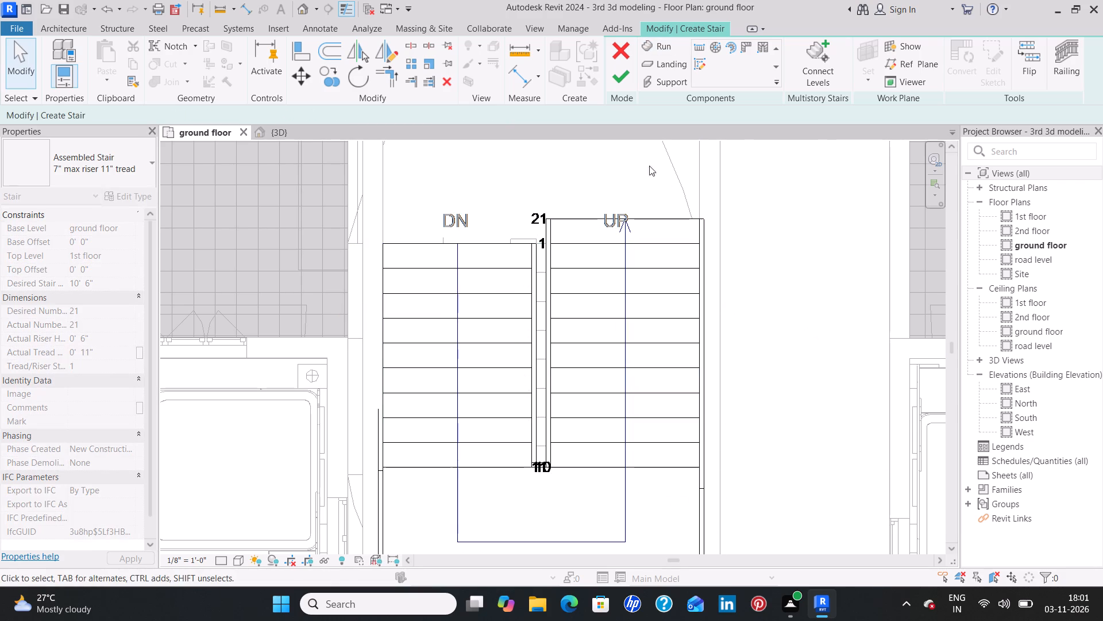
click(622, 80)
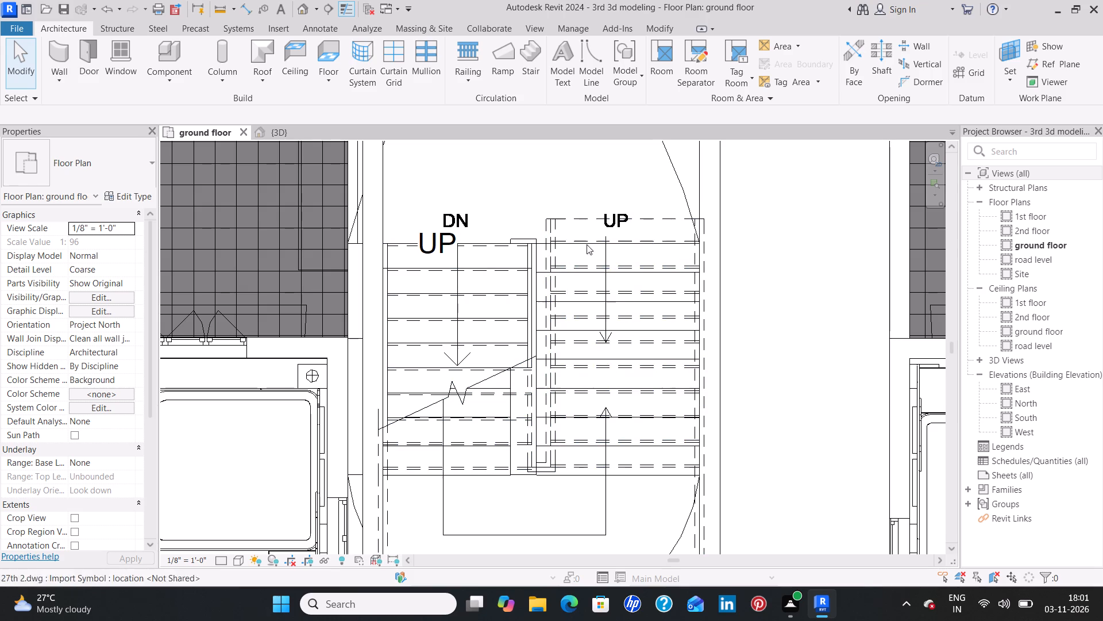
Nudge the new U-shaped stair slightly south so its landing reaches the stairwell's south wall.
scroll(529, 170, down, 5)
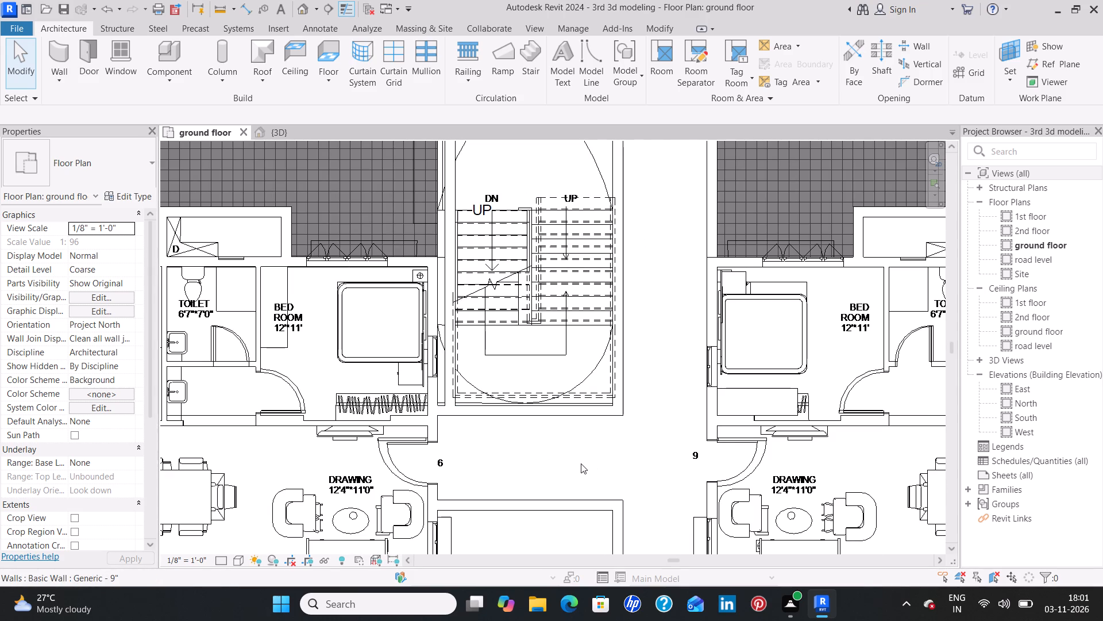
click(564, 393)
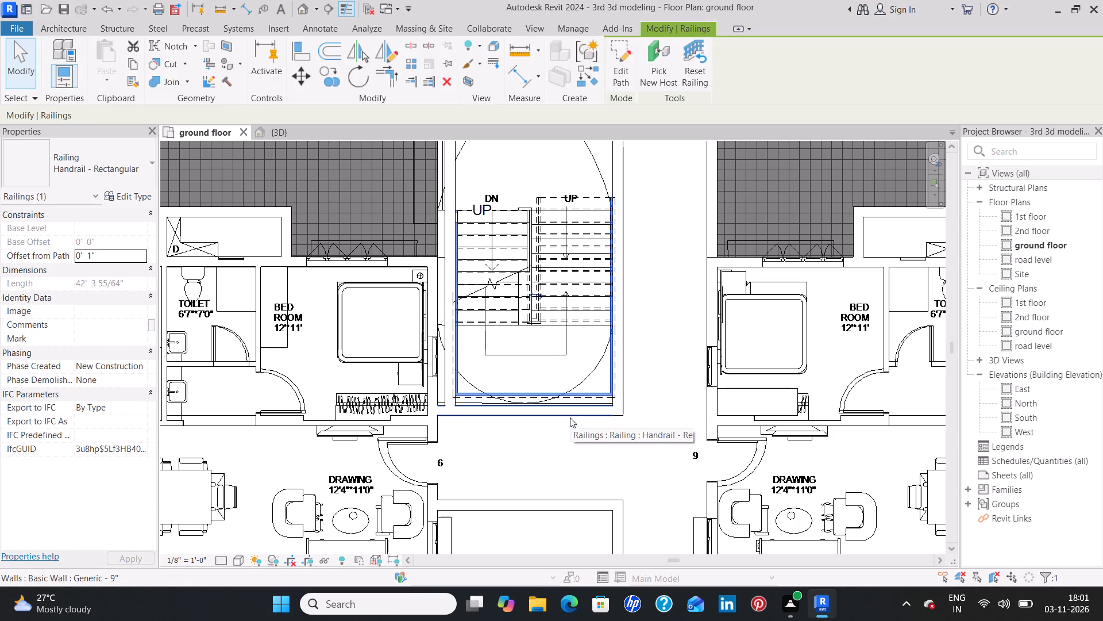
click(566, 305)
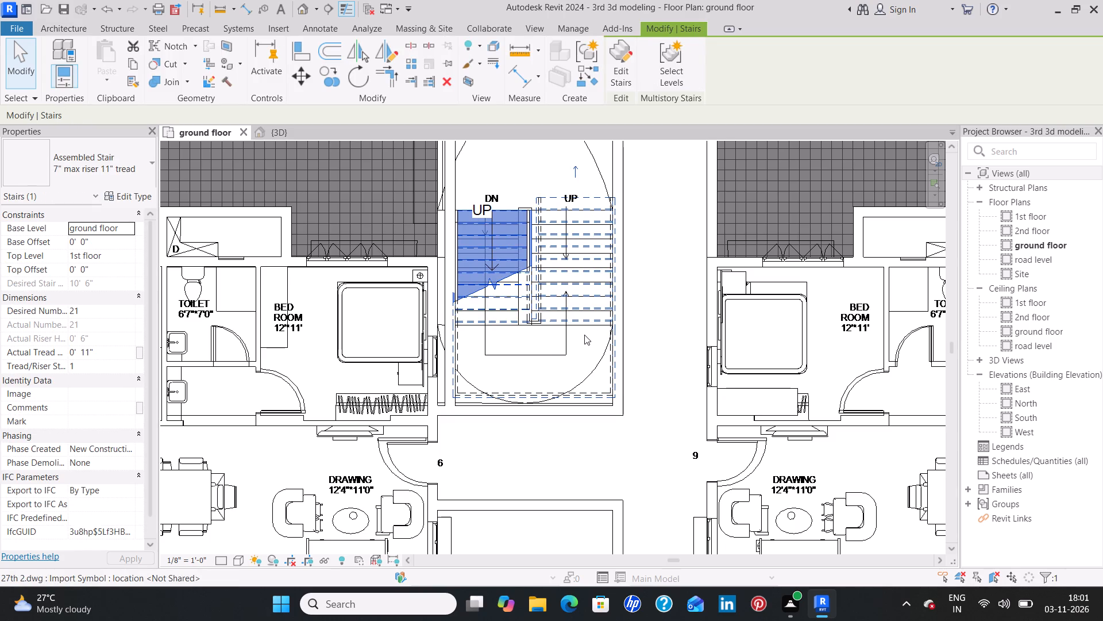
key(Down)
key(Down)
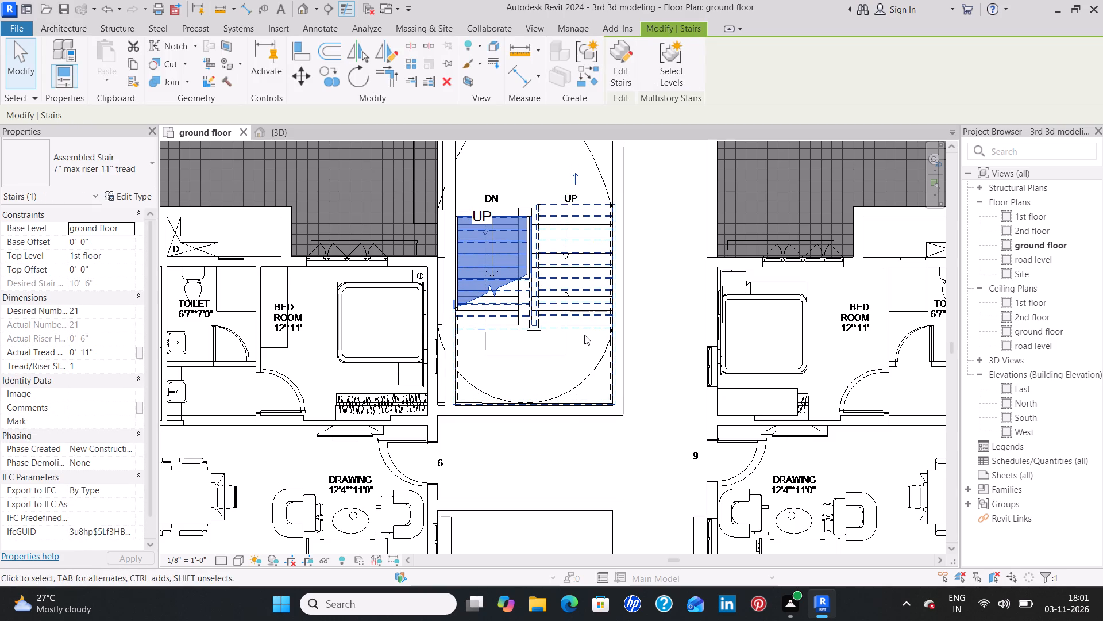
key(Down)
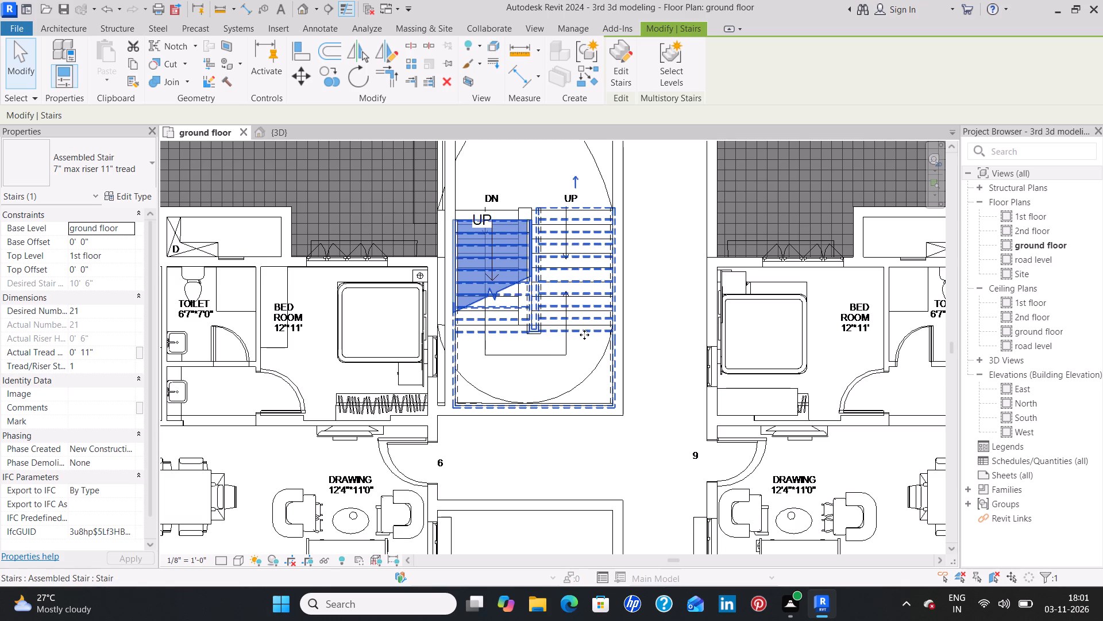
click(654, 232)
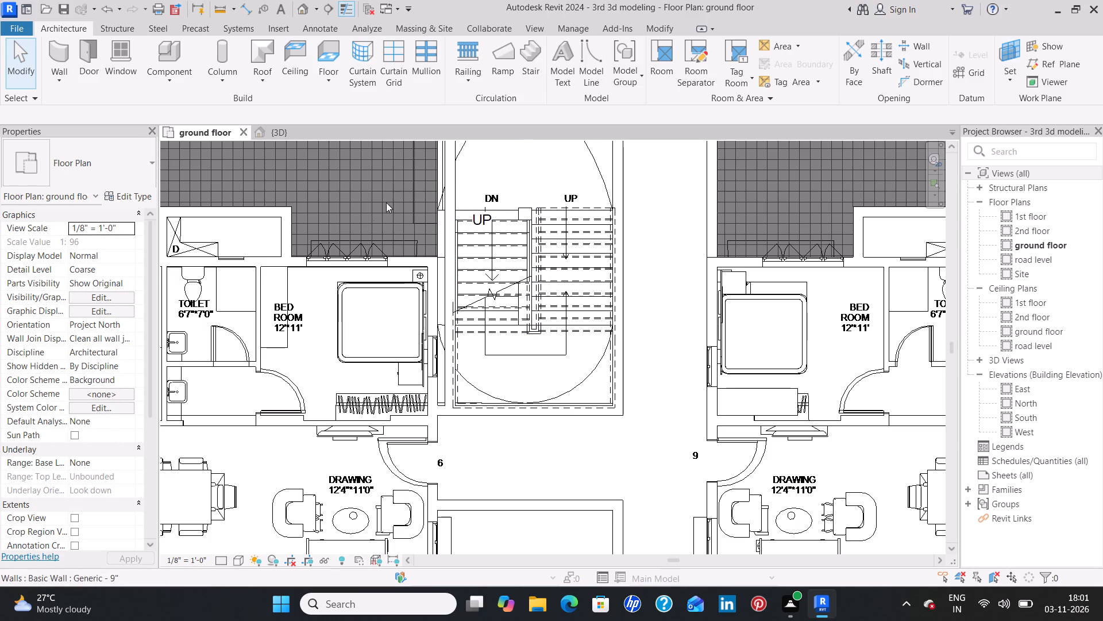
Review the ground floor plan from the northern flats past the lifts and second staircase to the building's south end.
scroll(487, 459, down, 6)
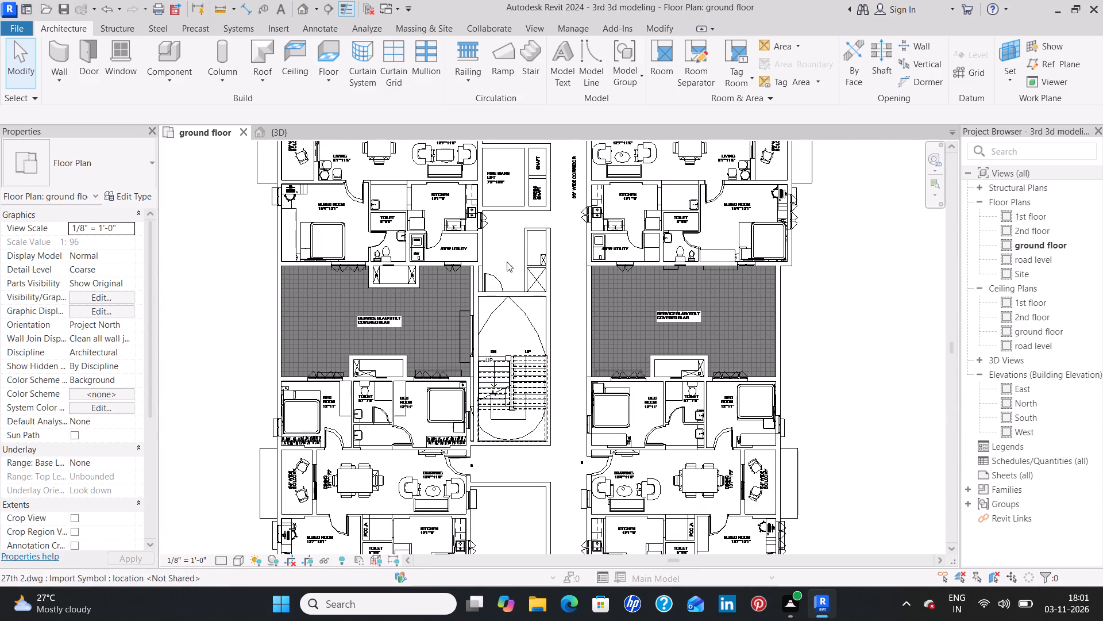
scroll(502, 214, down, 2)
middle_drag(511, 195, 534, 376)
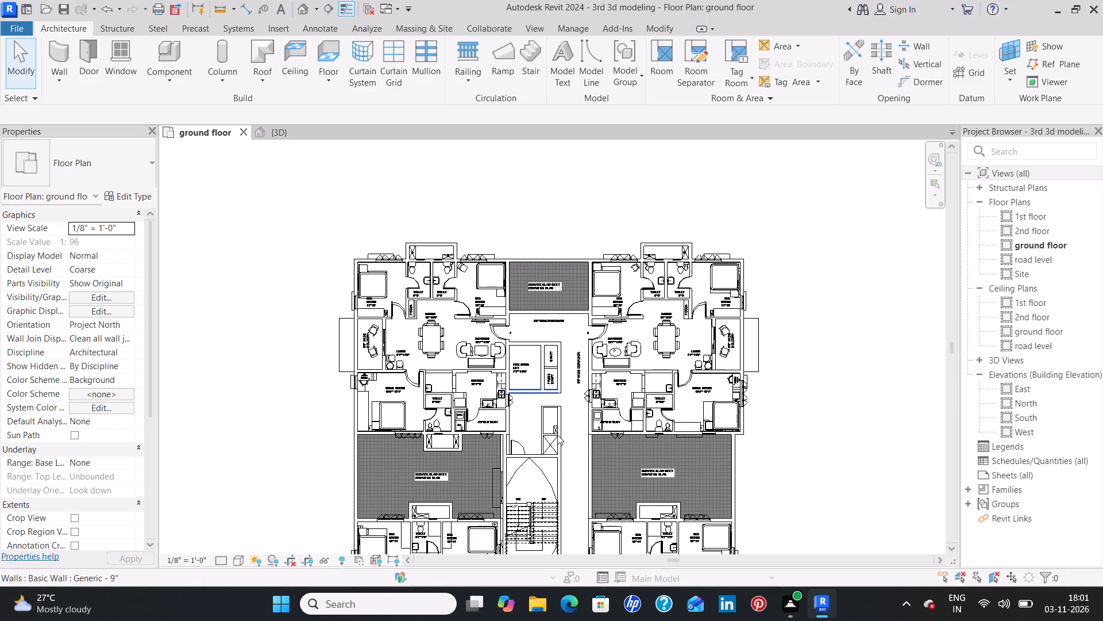
middle_drag(557, 435, 522, 221)
middle_drag(524, 489, 515, 430)
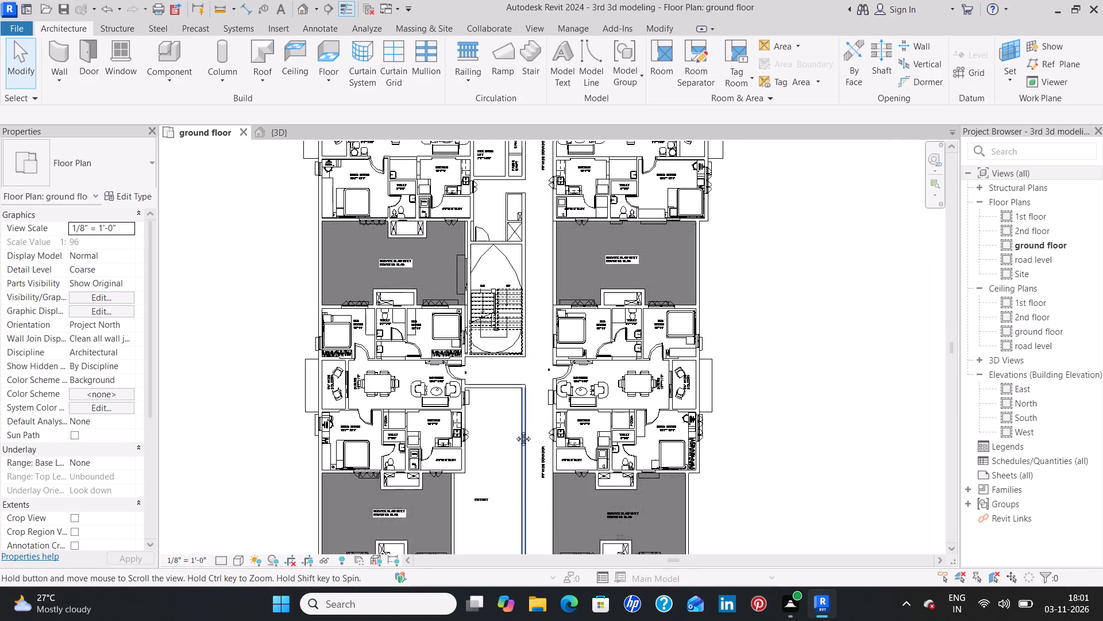
middle_drag(515, 430, 504, 243)
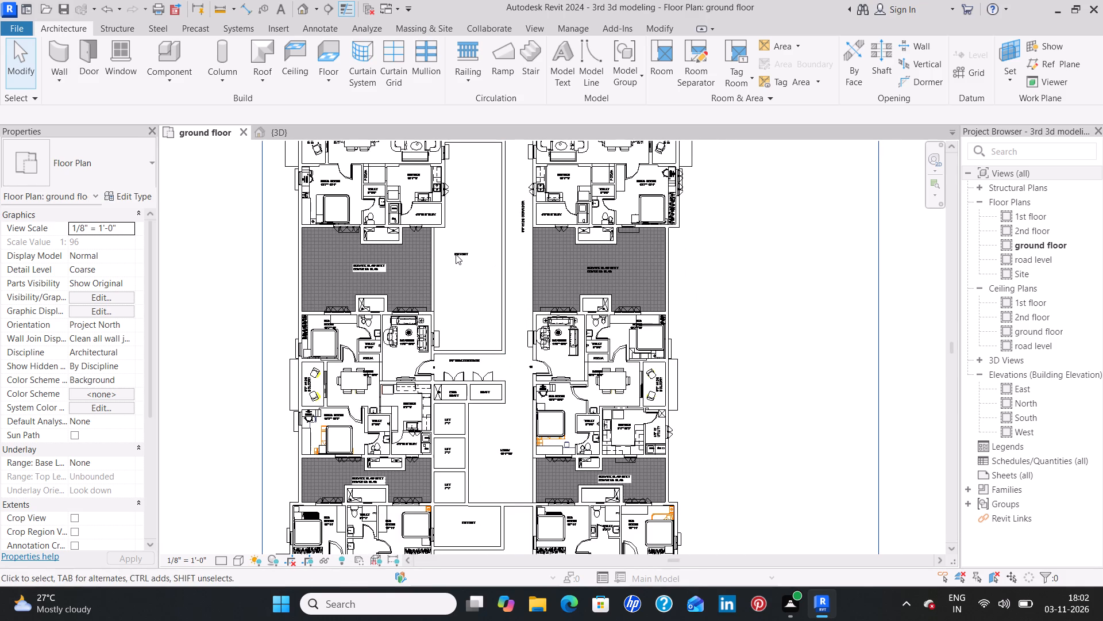
scroll(456, 254, up, 6)
scroll(456, 254, down, 5)
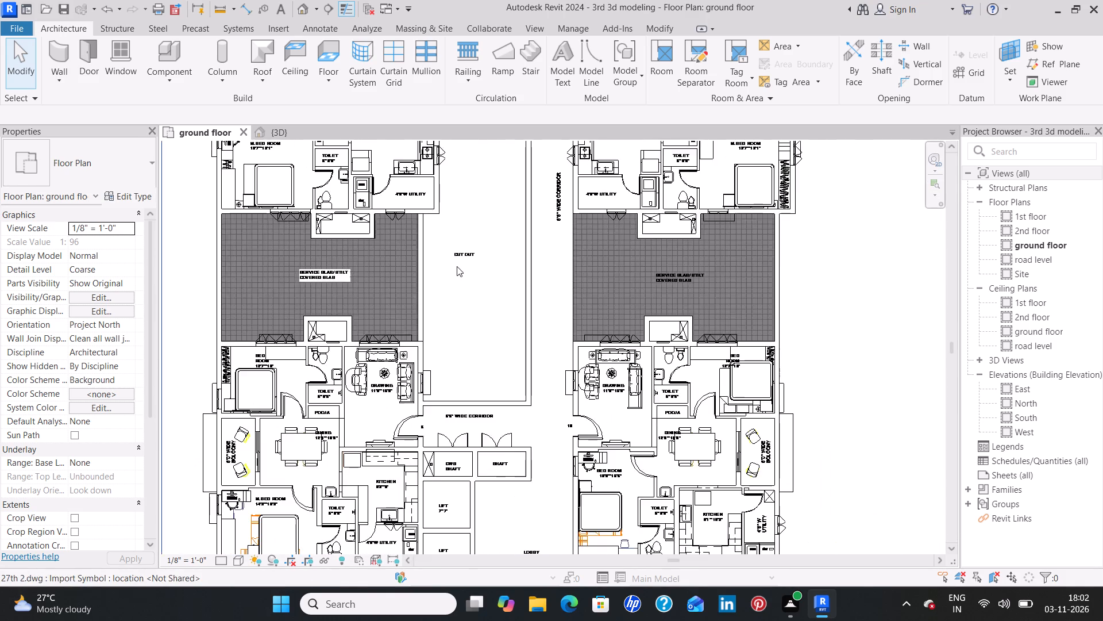
middle_drag(477, 321, 462, 264)
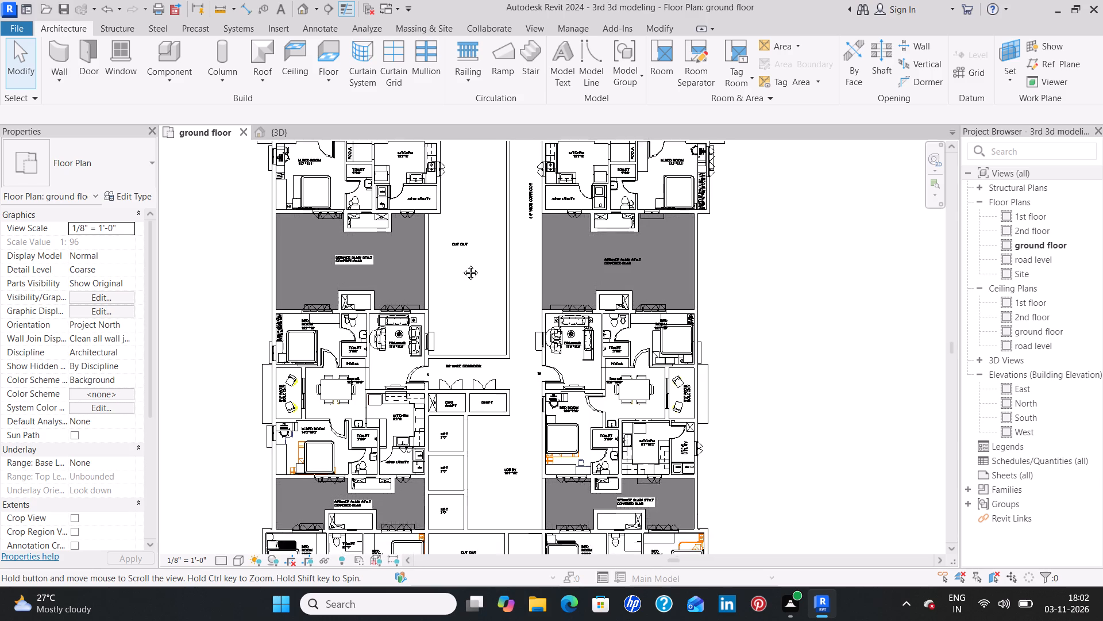
middle_drag(462, 264, 455, 211)
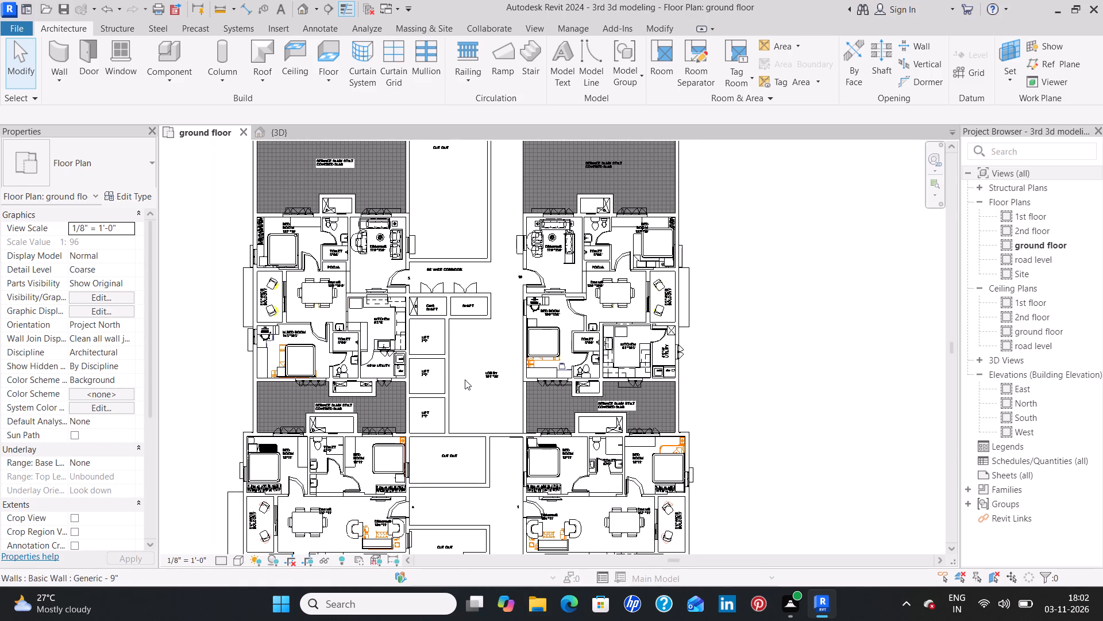
middle_drag(465, 379, 477, 263)
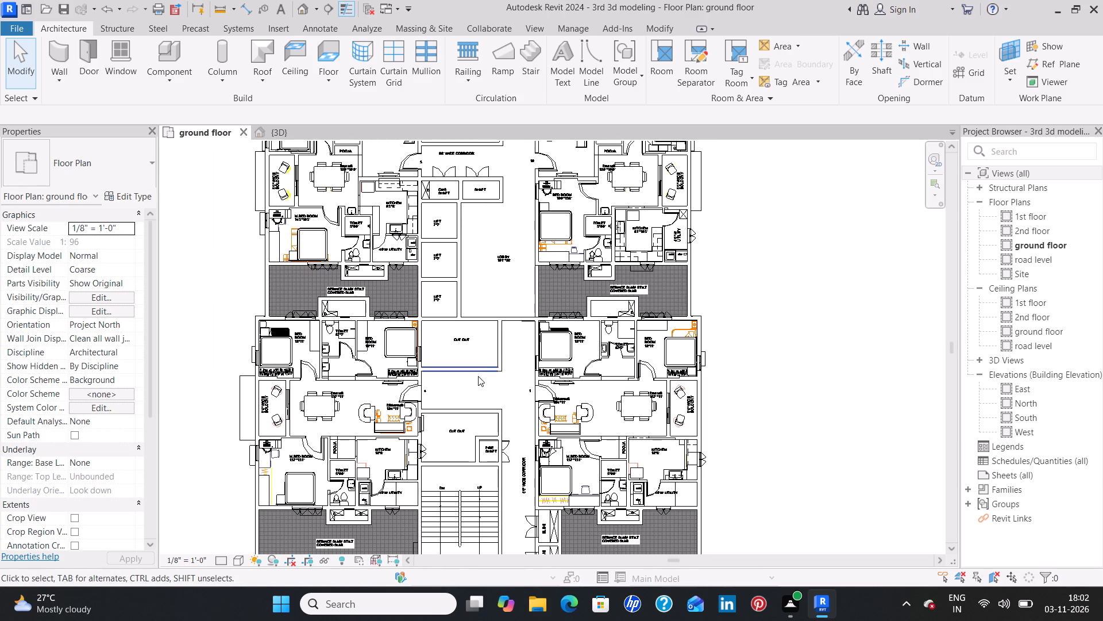
middle_drag(478, 378, 491, 267)
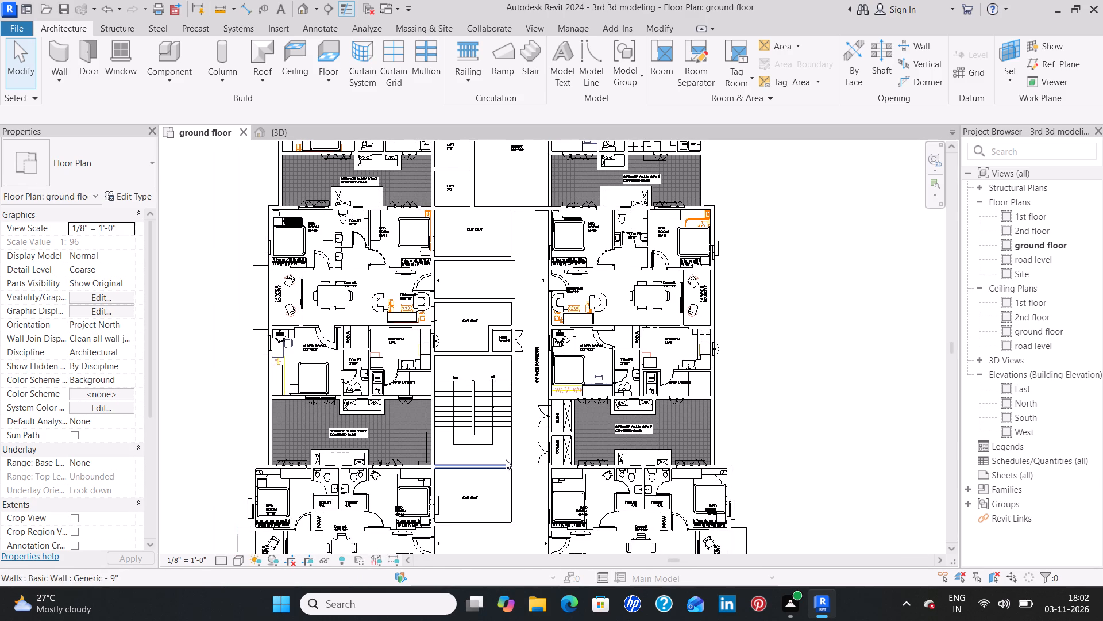
middle_drag(506, 466, 508, 289)
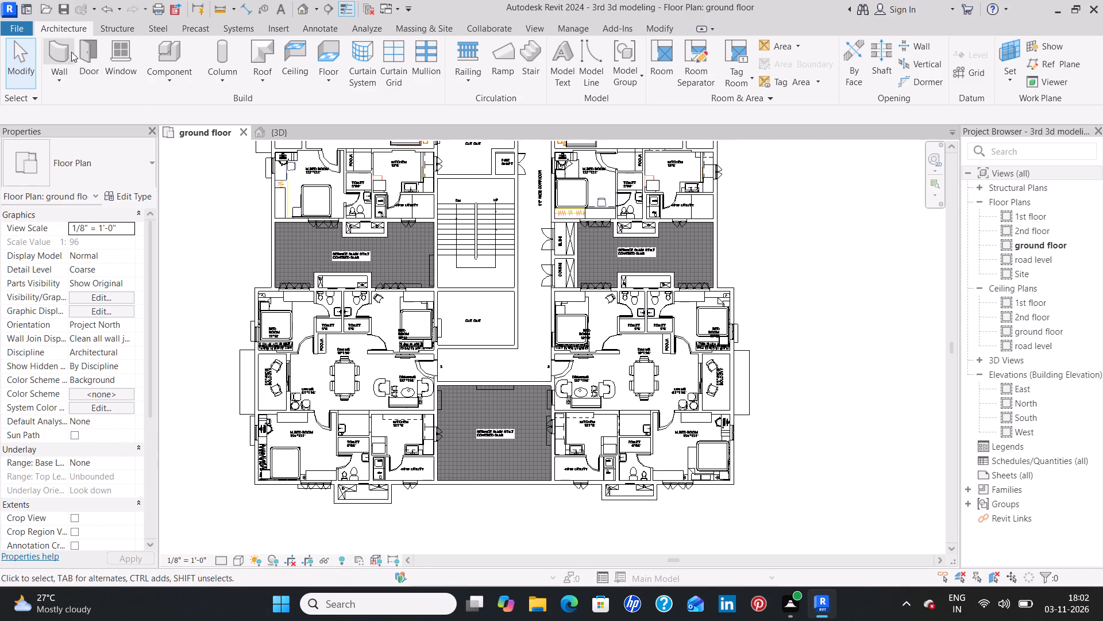
Start a new floor boundary sketch on the ground floor level.
click(325, 49)
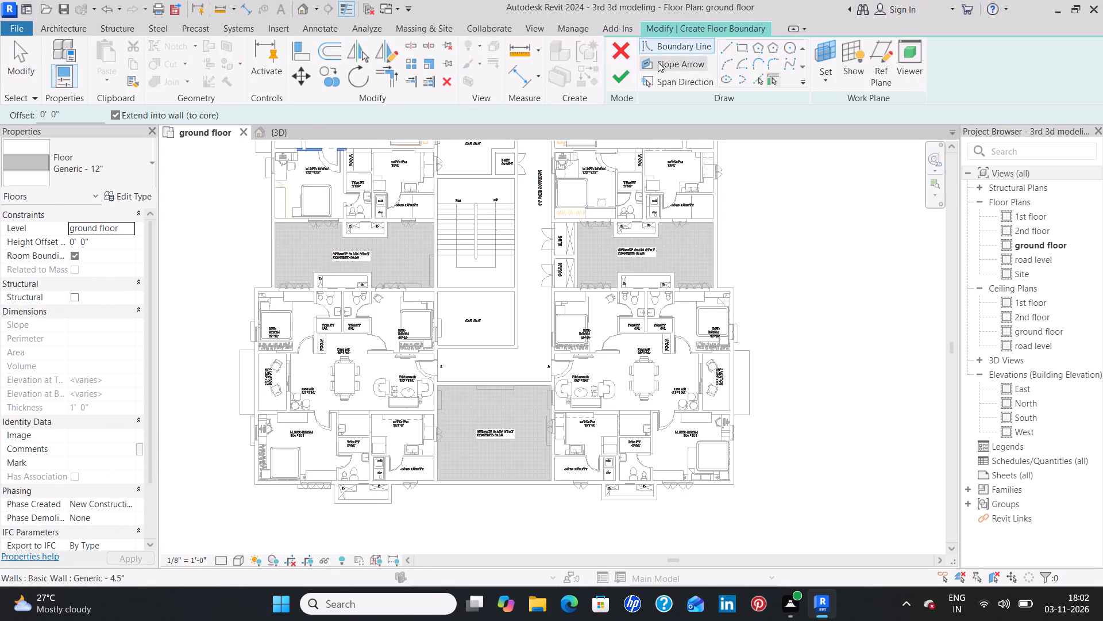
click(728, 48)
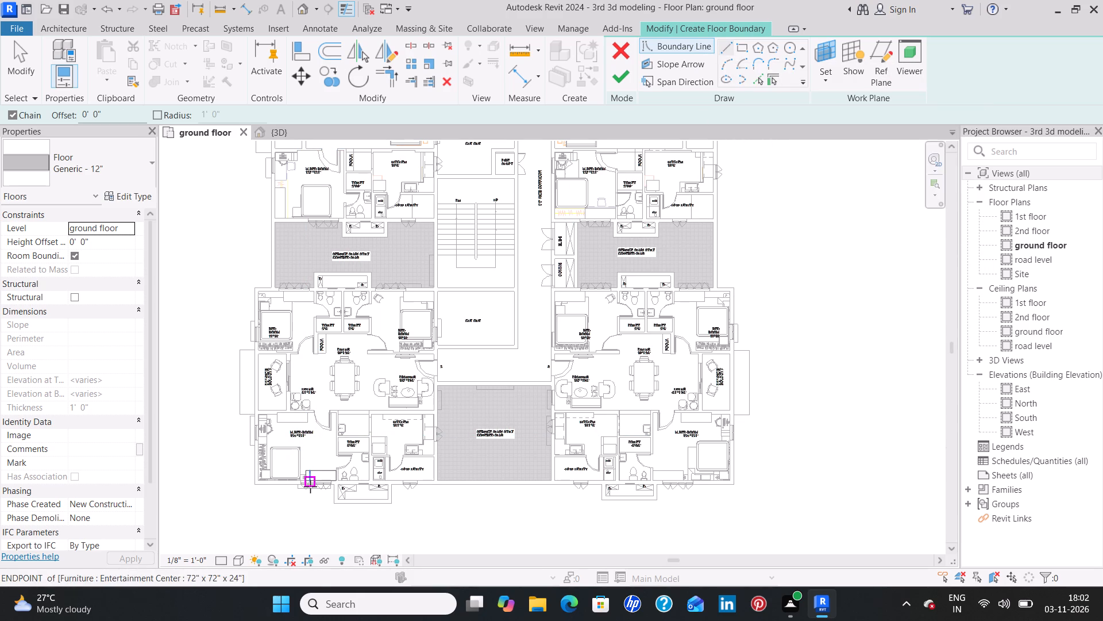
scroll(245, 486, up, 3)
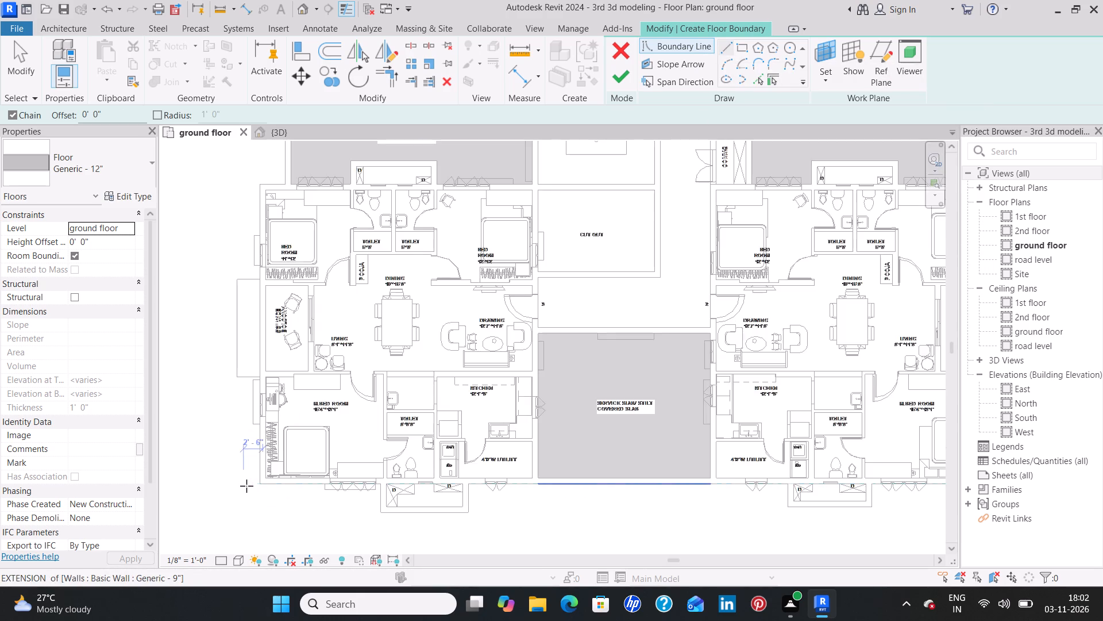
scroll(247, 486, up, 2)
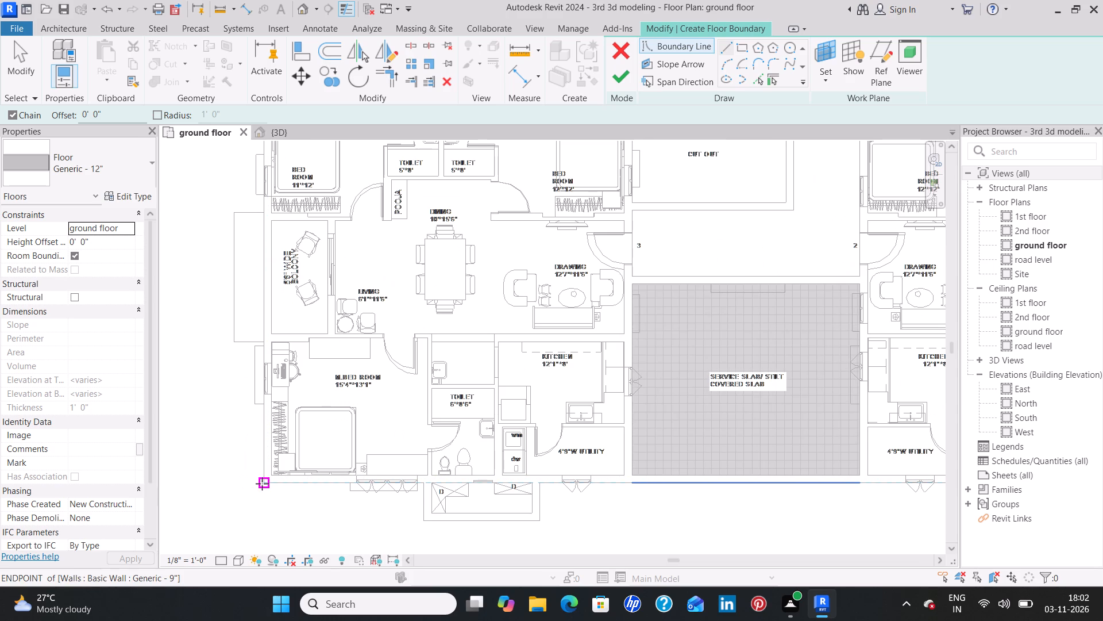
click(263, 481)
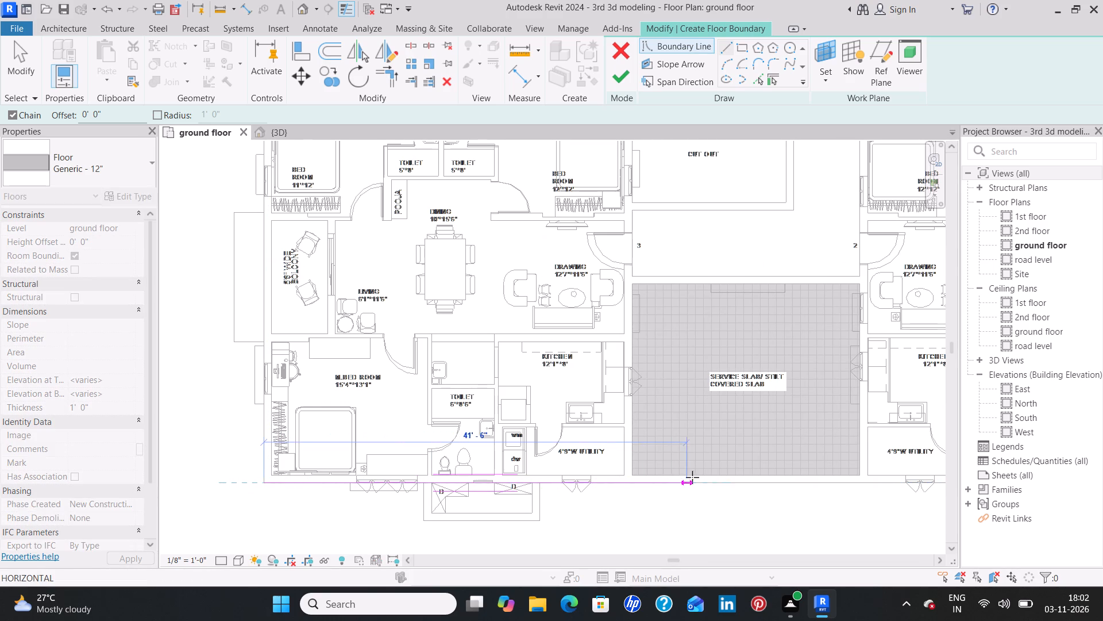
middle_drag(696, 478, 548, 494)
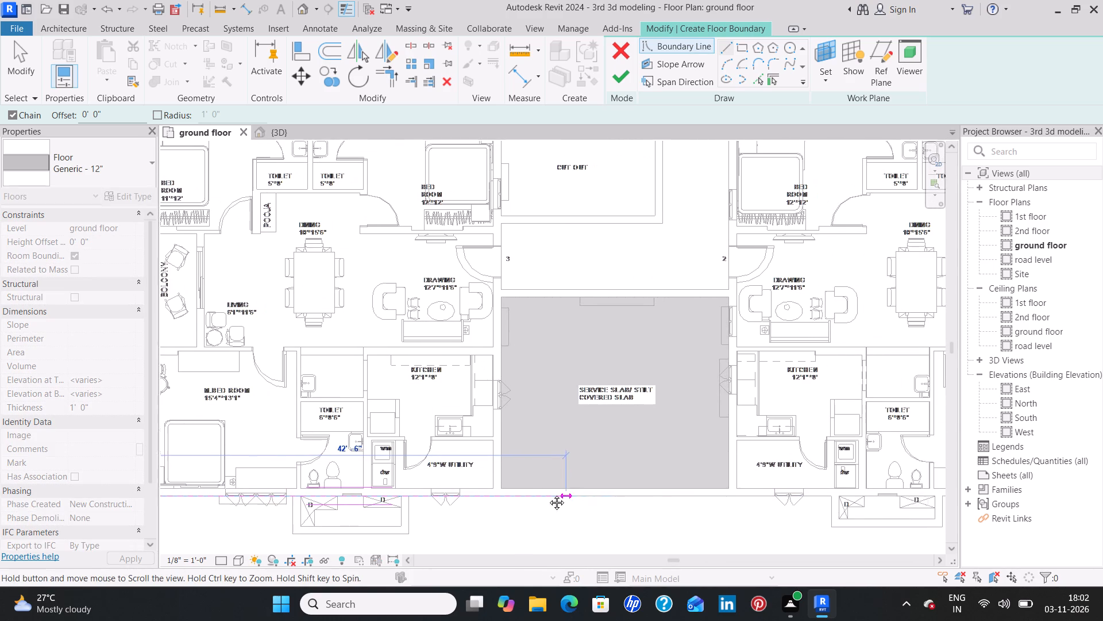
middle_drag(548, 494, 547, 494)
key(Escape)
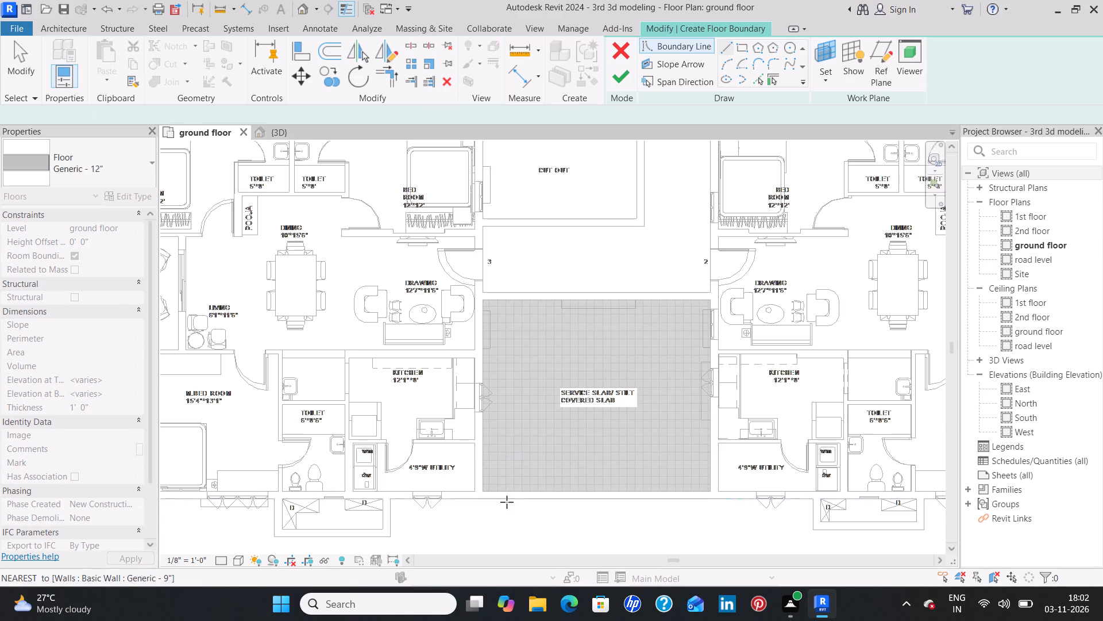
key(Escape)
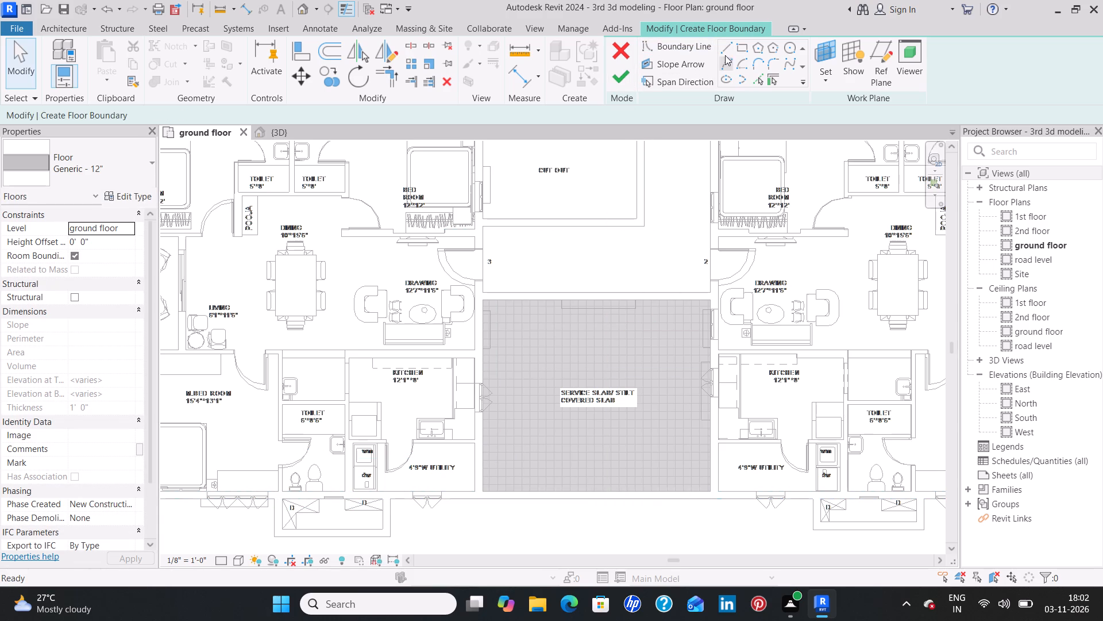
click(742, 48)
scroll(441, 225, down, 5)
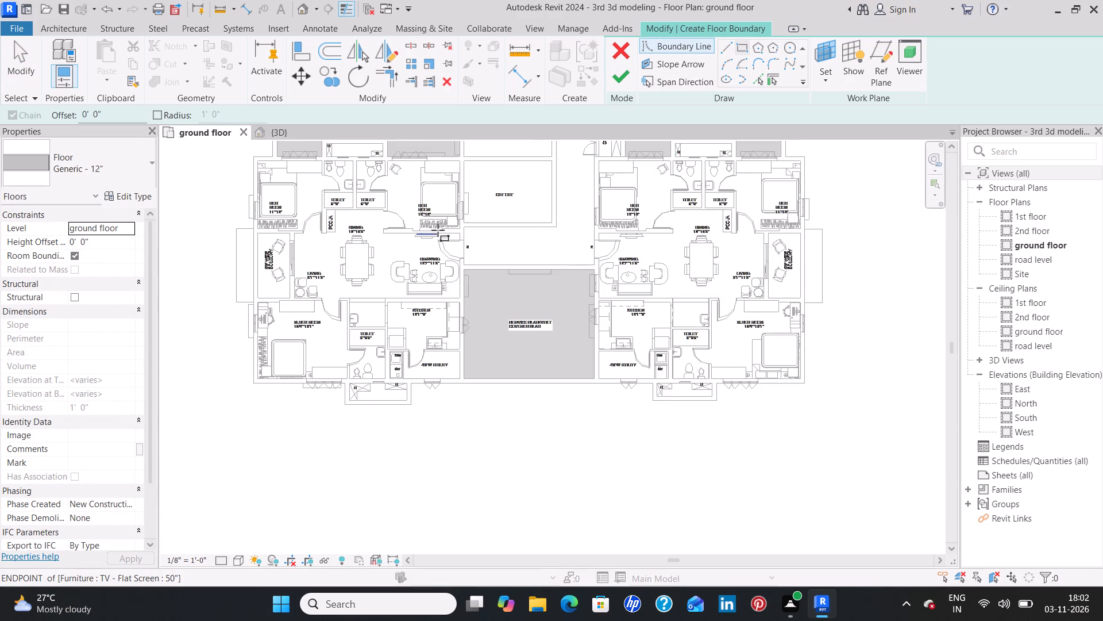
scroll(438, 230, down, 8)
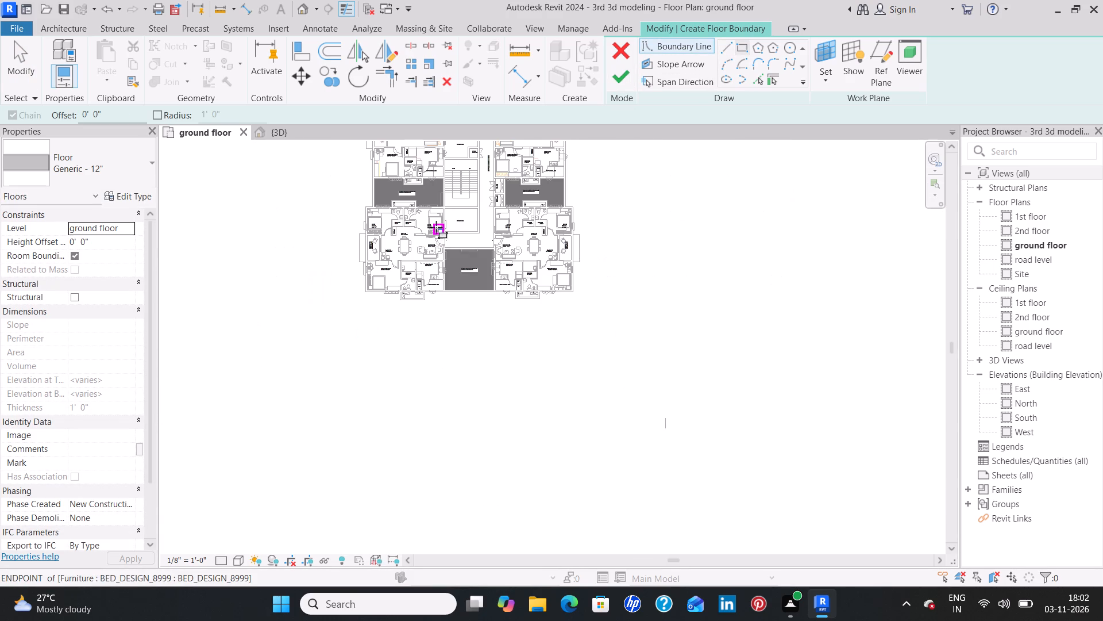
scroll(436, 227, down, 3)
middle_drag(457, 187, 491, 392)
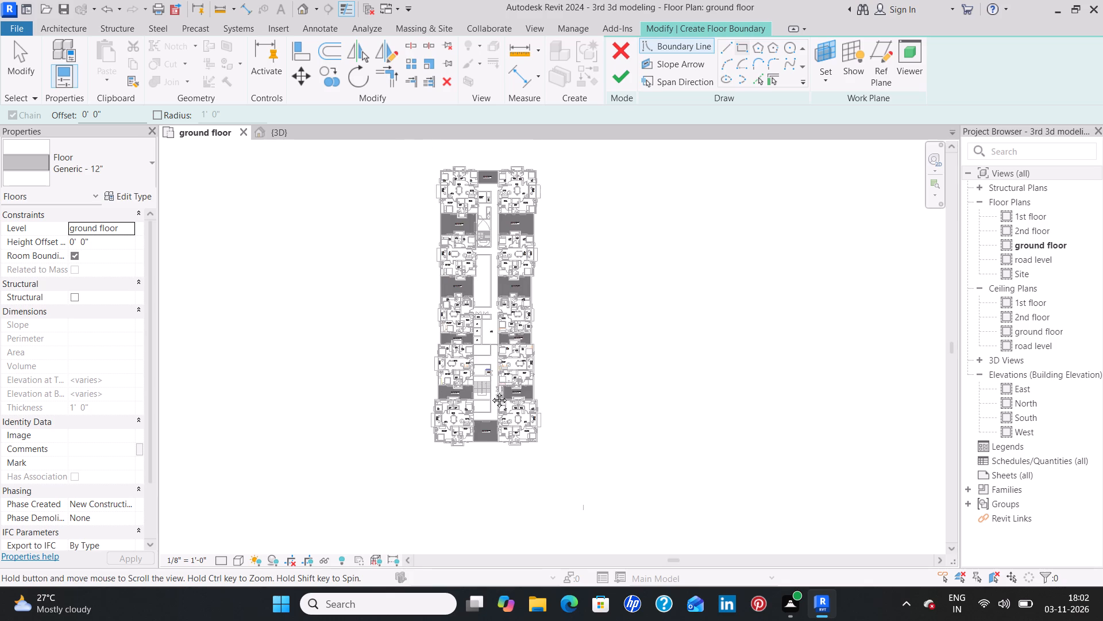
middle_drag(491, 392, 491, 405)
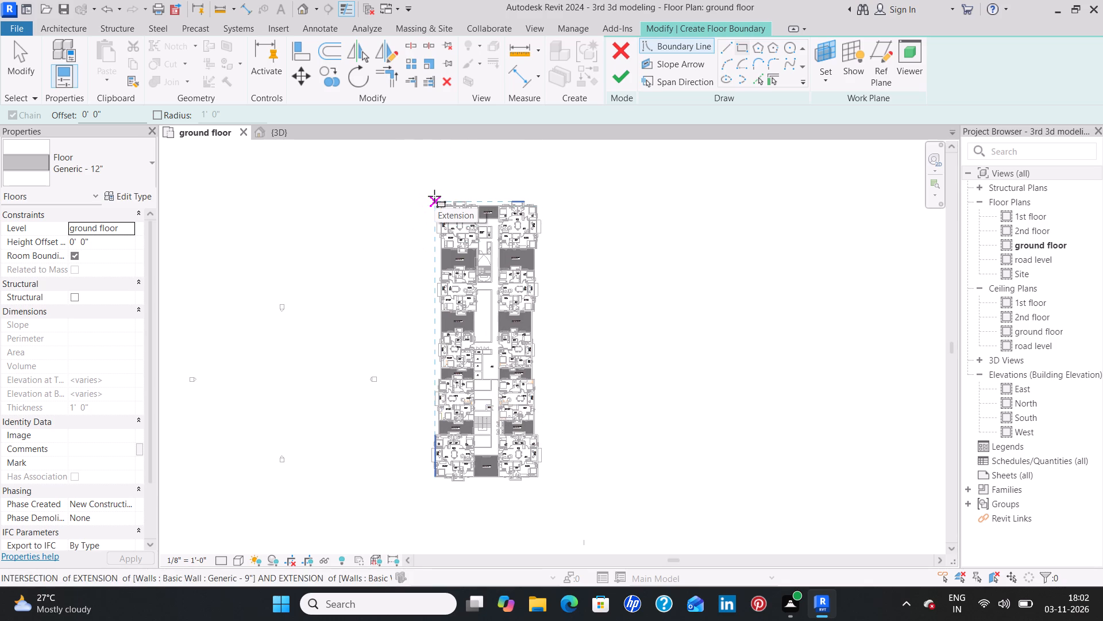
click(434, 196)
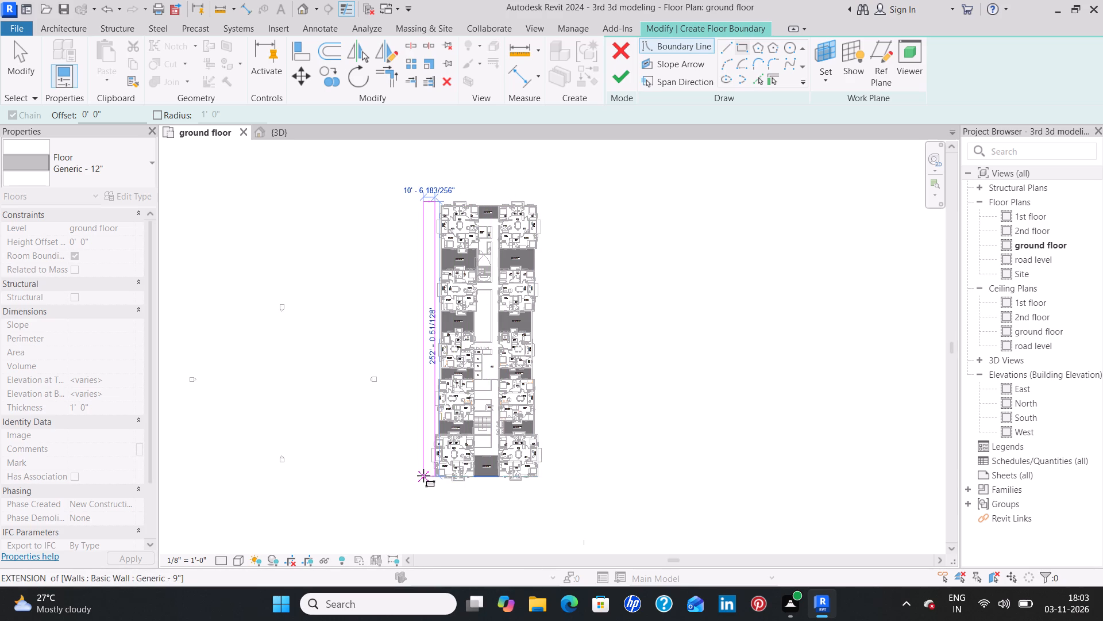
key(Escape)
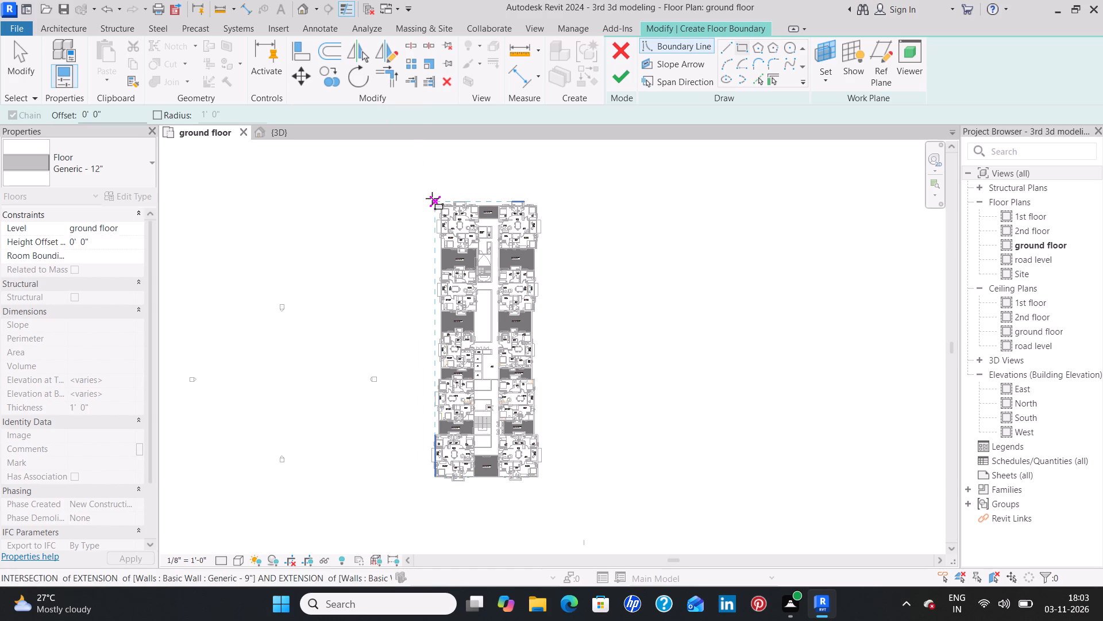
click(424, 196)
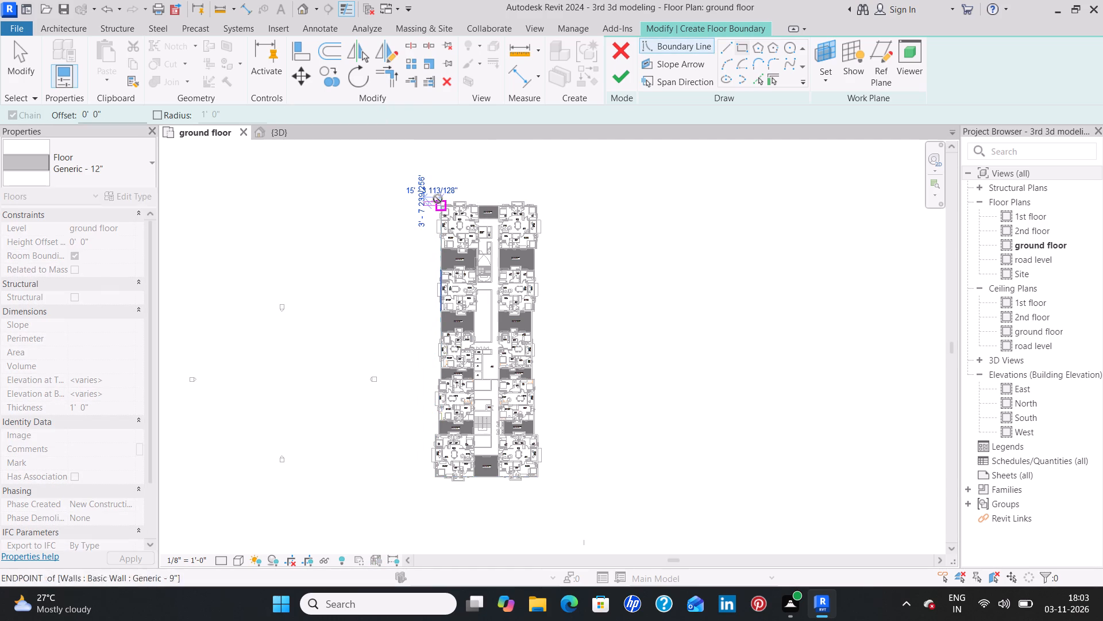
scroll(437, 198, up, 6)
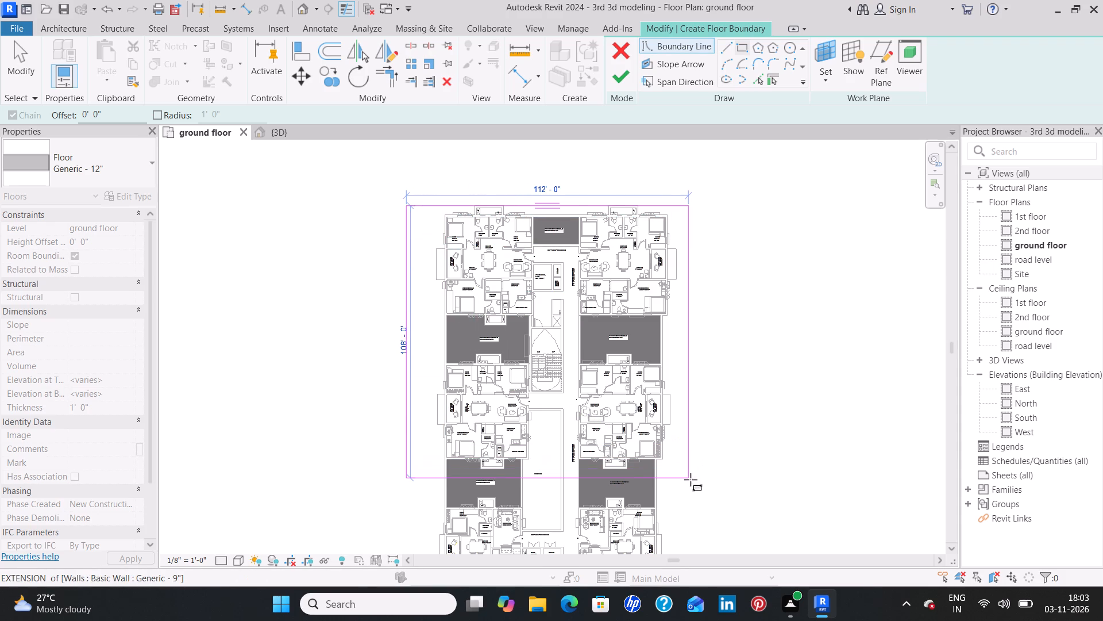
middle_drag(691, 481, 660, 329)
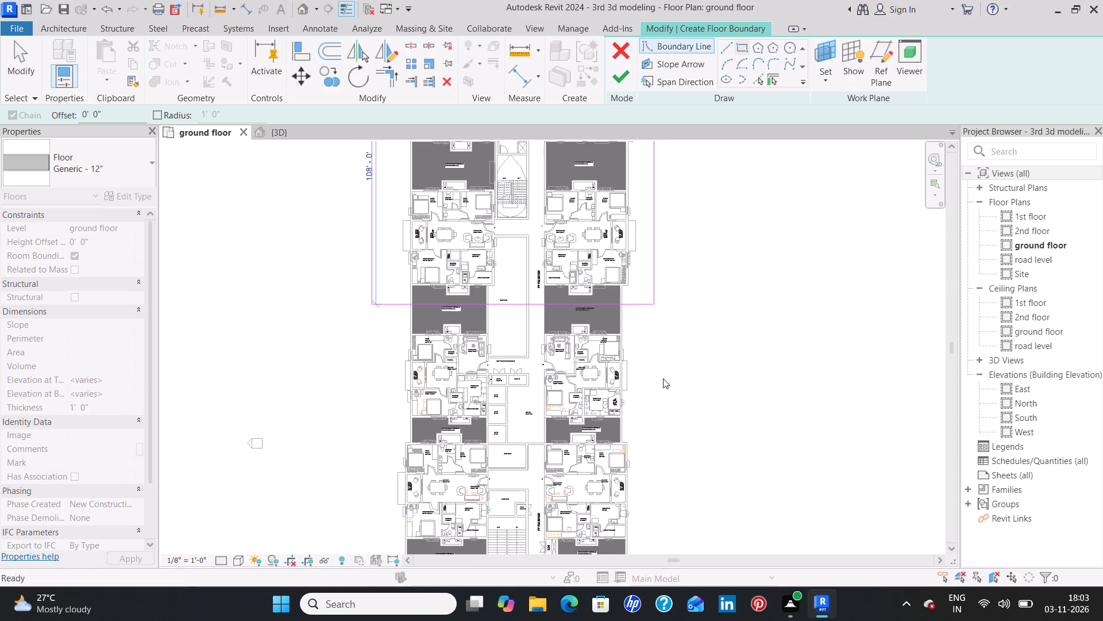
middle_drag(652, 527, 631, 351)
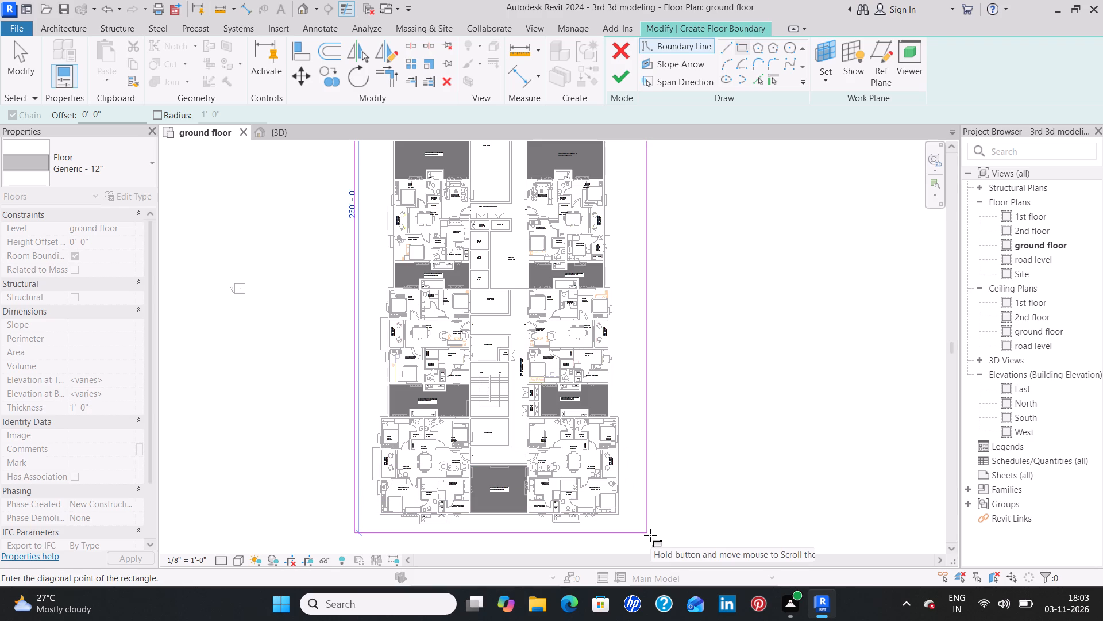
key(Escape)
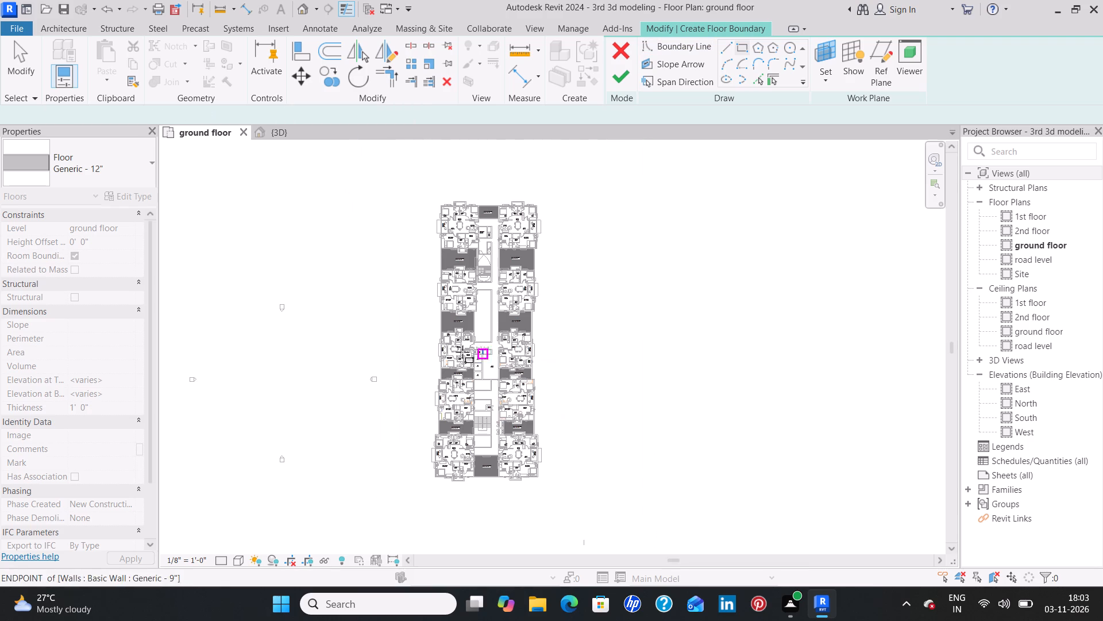
Duplicate the Generic - 12" floor type under the name Generic - 6".
click(132, 176)
scroll(92, 290, up, 3)
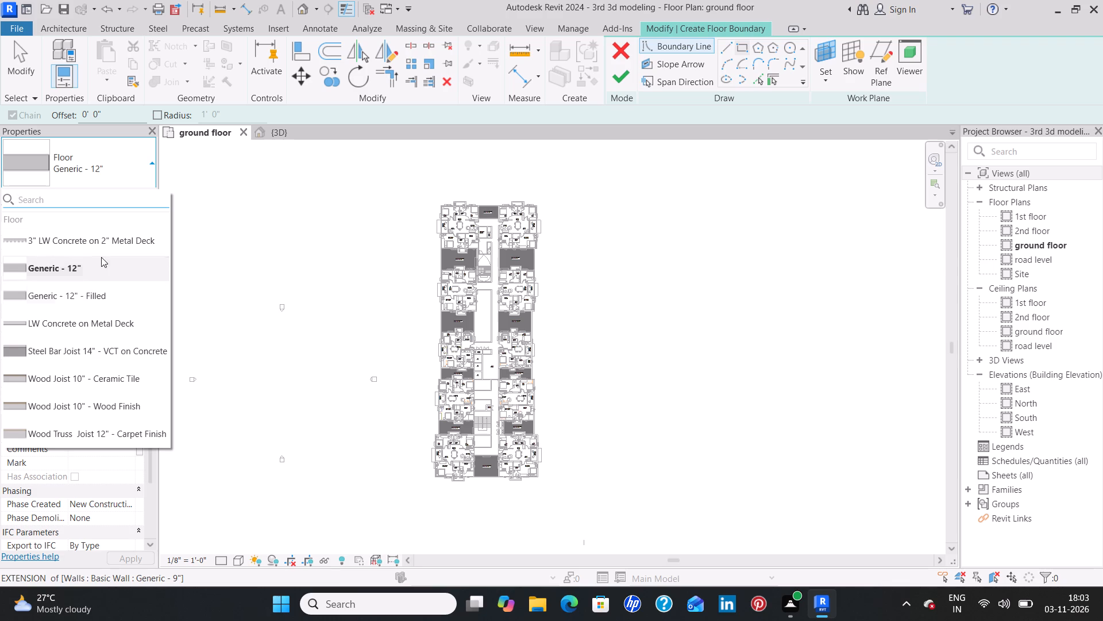
click(117, 182)
click(141, 195)
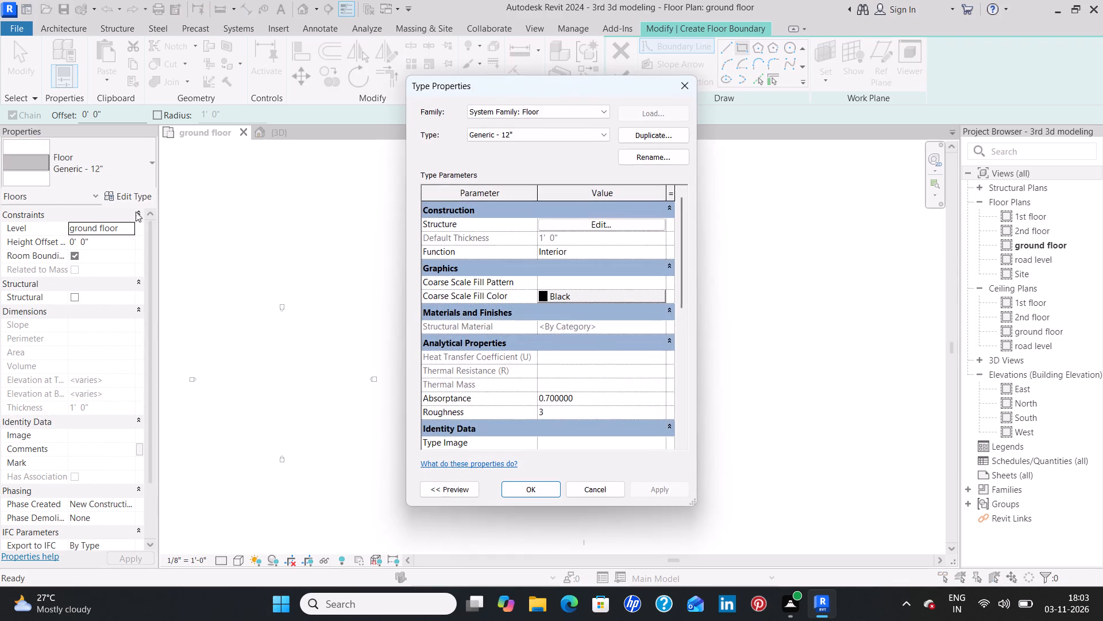
click(651, 131)
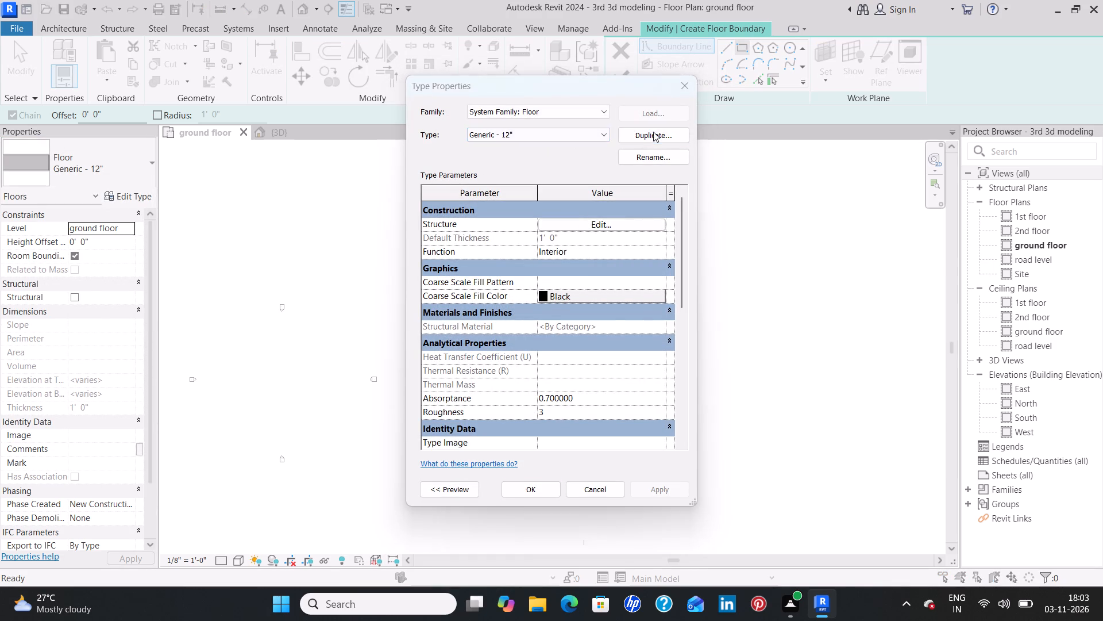
click(589, 283)
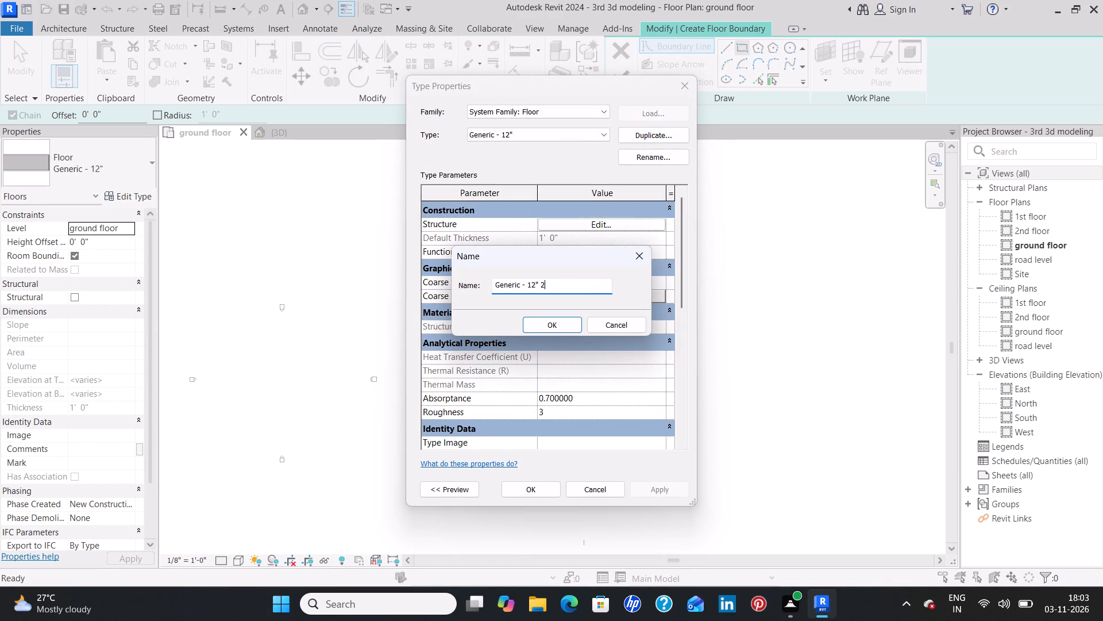
key(BackSpace)
key(BackSpace)
key(BackSpace)
key(BackSpace)
key(BackSpace)
text(6")
click(562, 327)
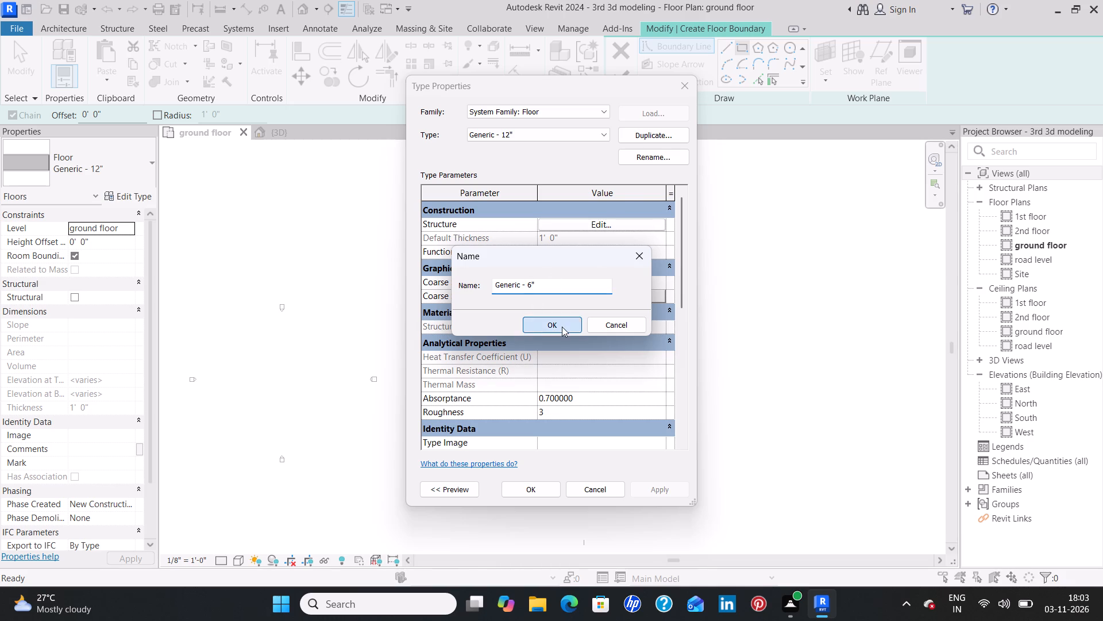
Set the structure layer thickness of the Generic - 6" floor type to 6" and apply the type to the floor sketch.
click(607, 221)
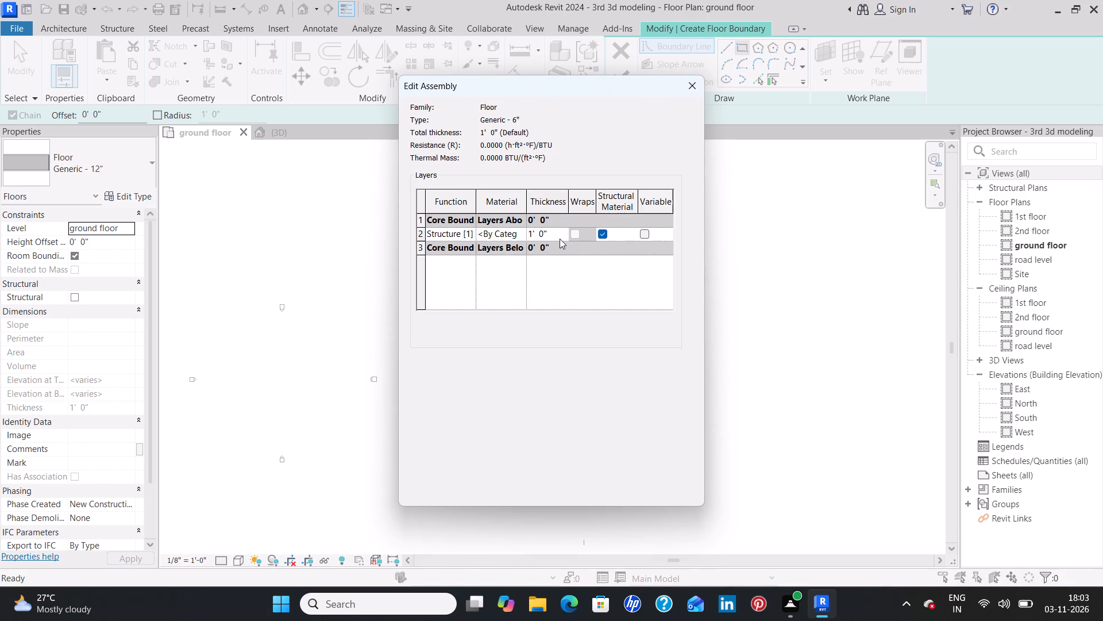
click(549, 237)
key(BackSpace)
key(BackSpace)
key(BackSpace)
key(BackSpace)
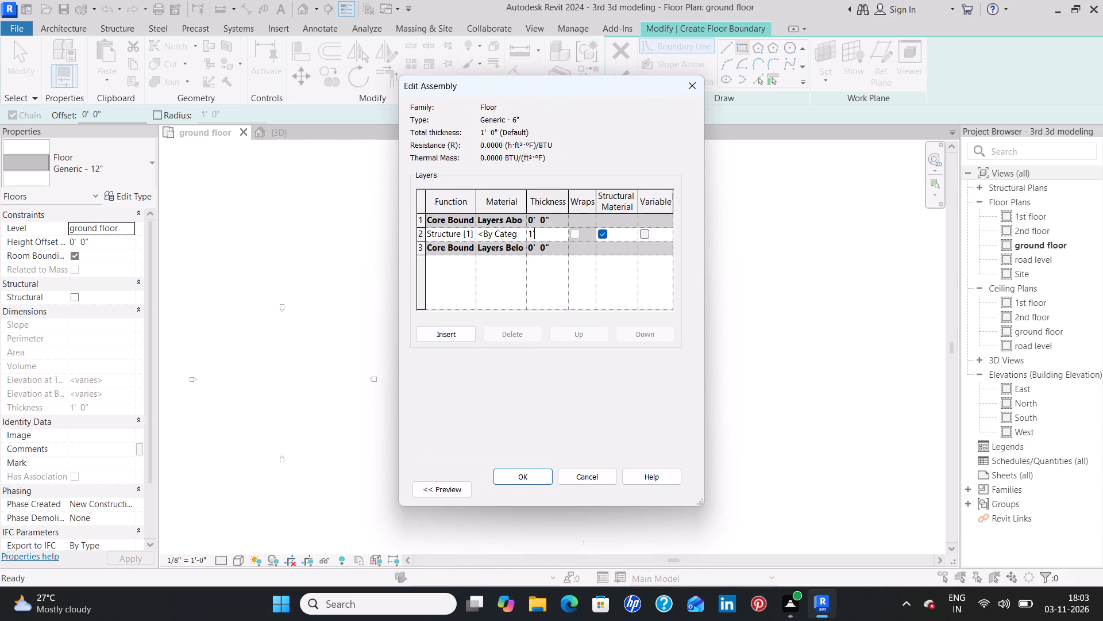
key(BackSpace)
key(BackSpace)
text(6")
click(507, 474)
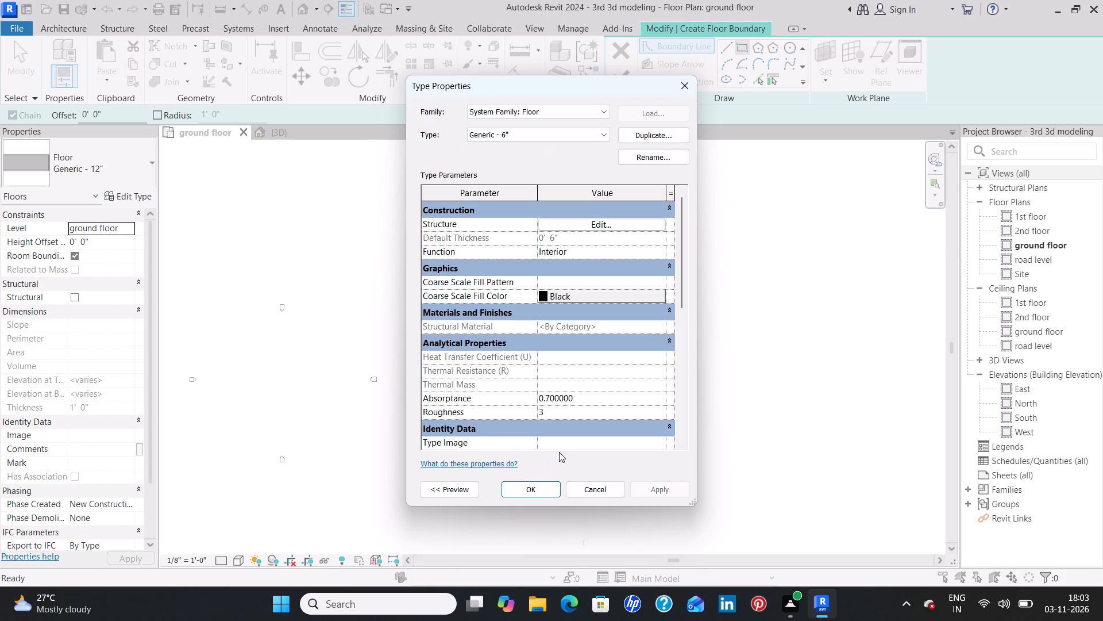
click(652, 491)
click(525, 492)
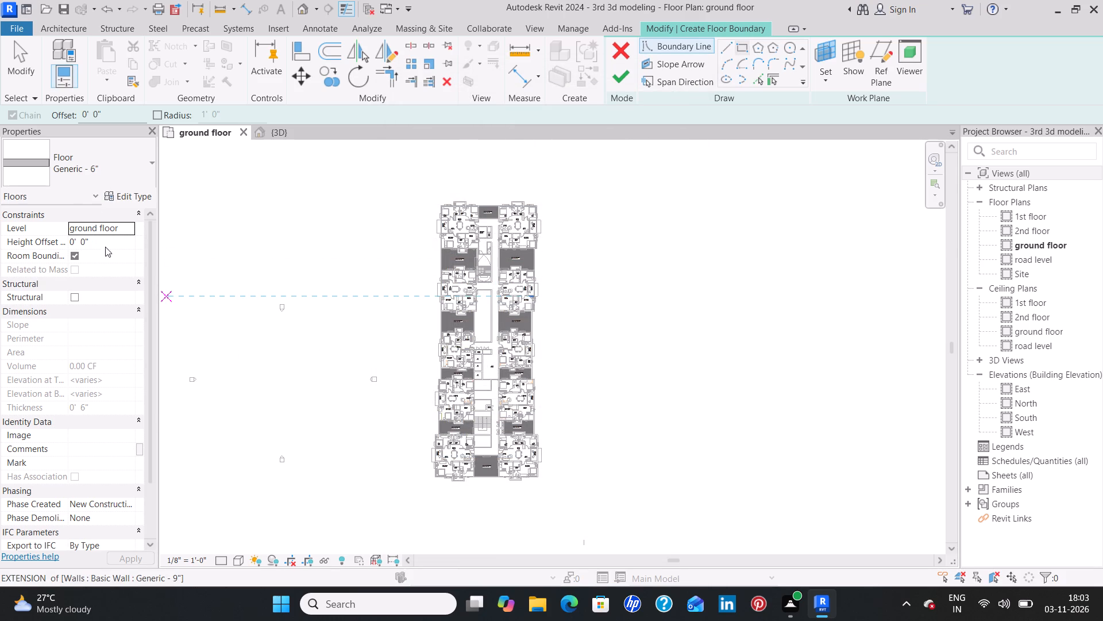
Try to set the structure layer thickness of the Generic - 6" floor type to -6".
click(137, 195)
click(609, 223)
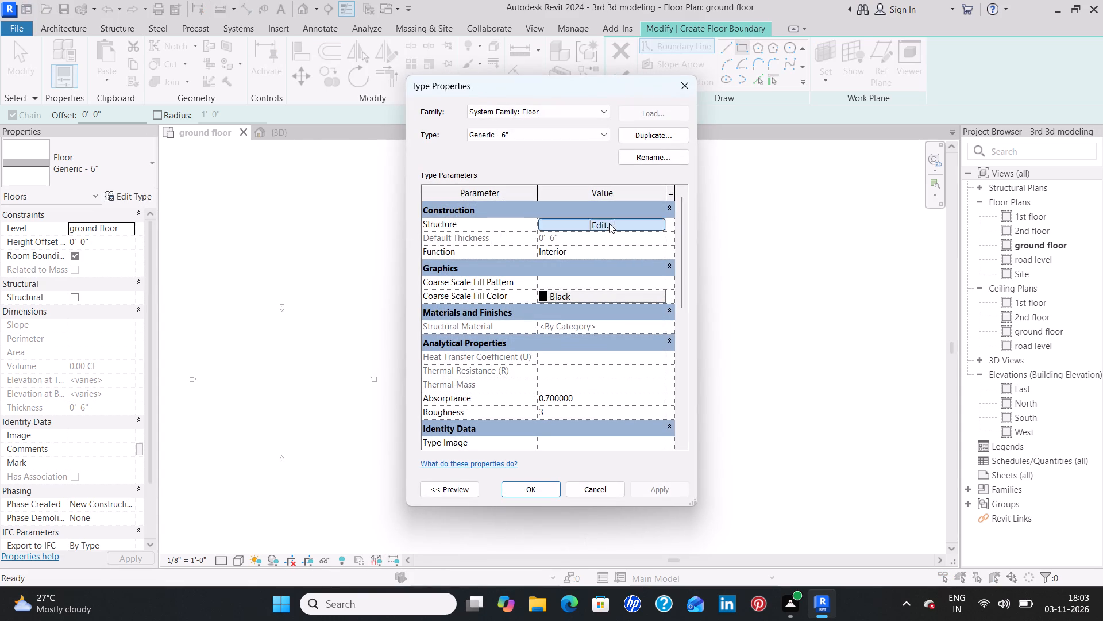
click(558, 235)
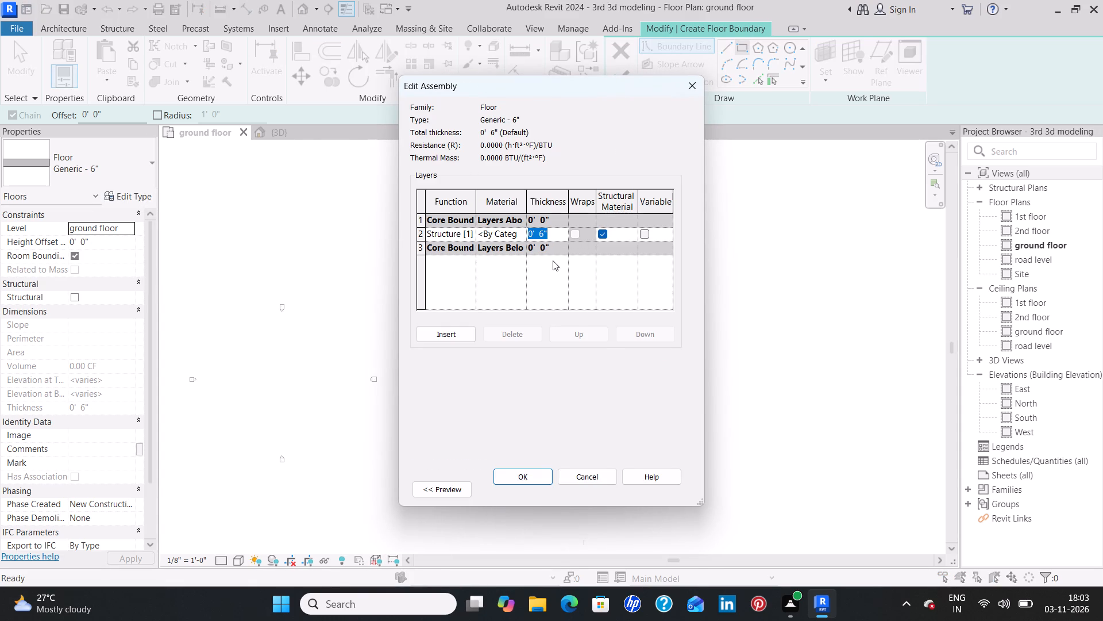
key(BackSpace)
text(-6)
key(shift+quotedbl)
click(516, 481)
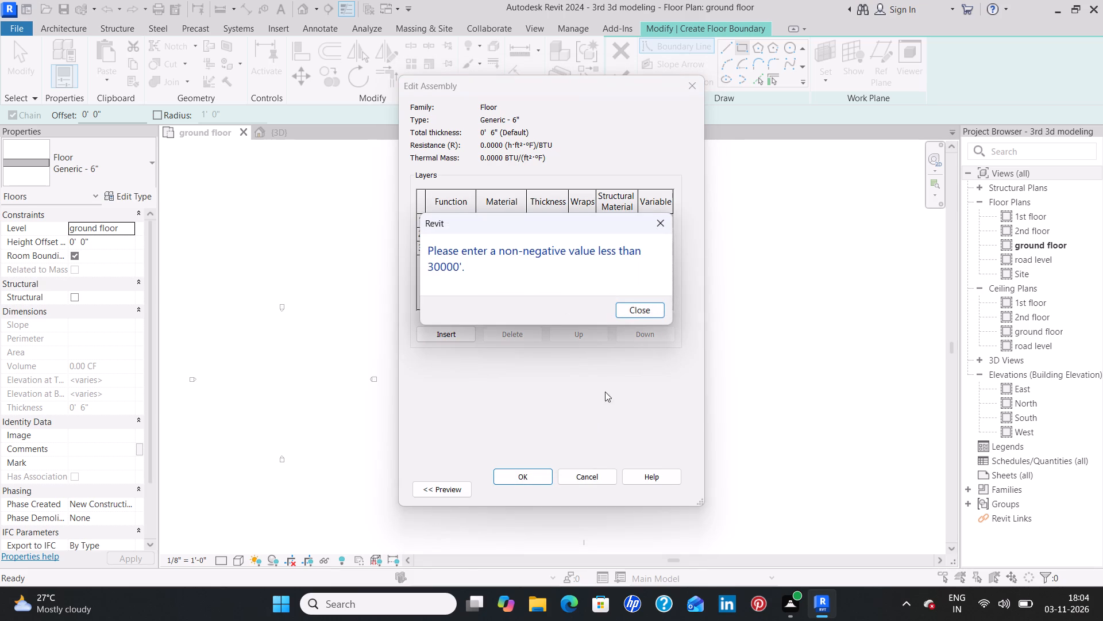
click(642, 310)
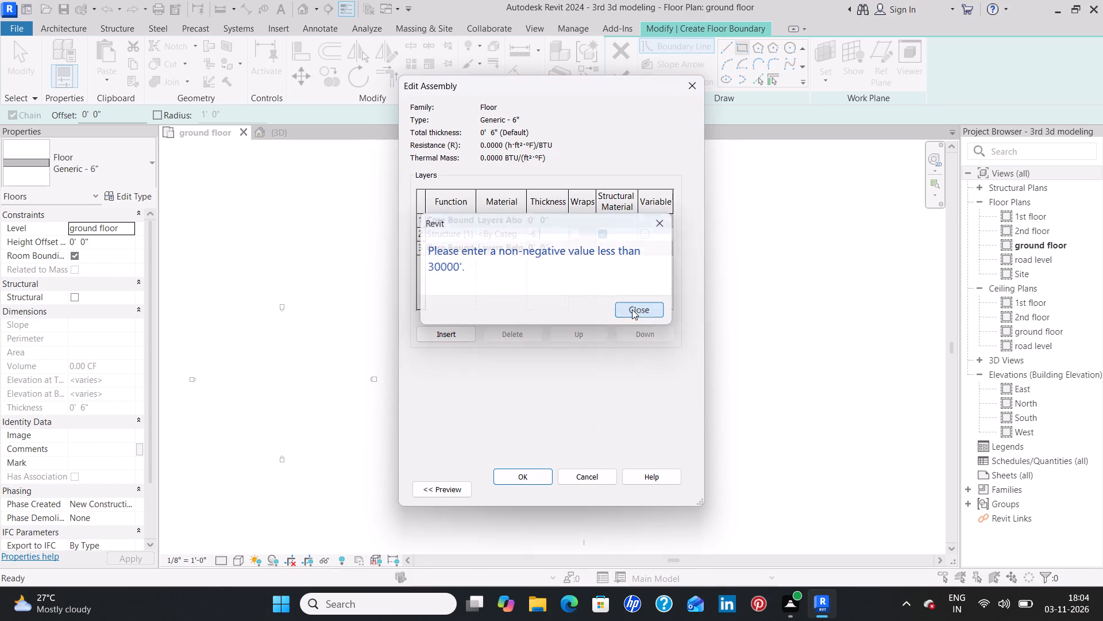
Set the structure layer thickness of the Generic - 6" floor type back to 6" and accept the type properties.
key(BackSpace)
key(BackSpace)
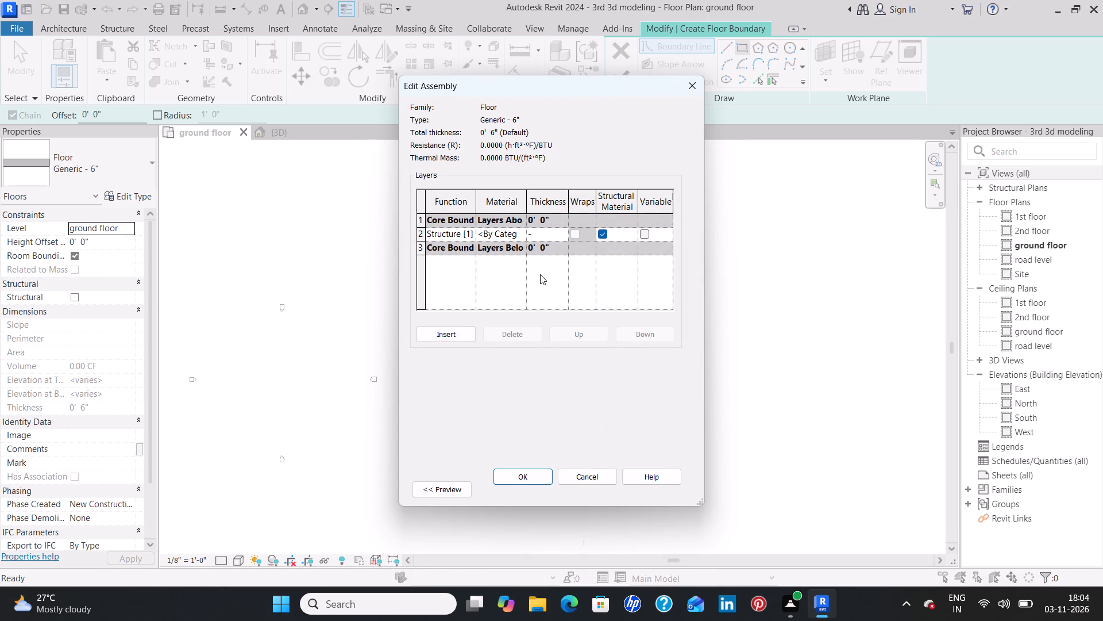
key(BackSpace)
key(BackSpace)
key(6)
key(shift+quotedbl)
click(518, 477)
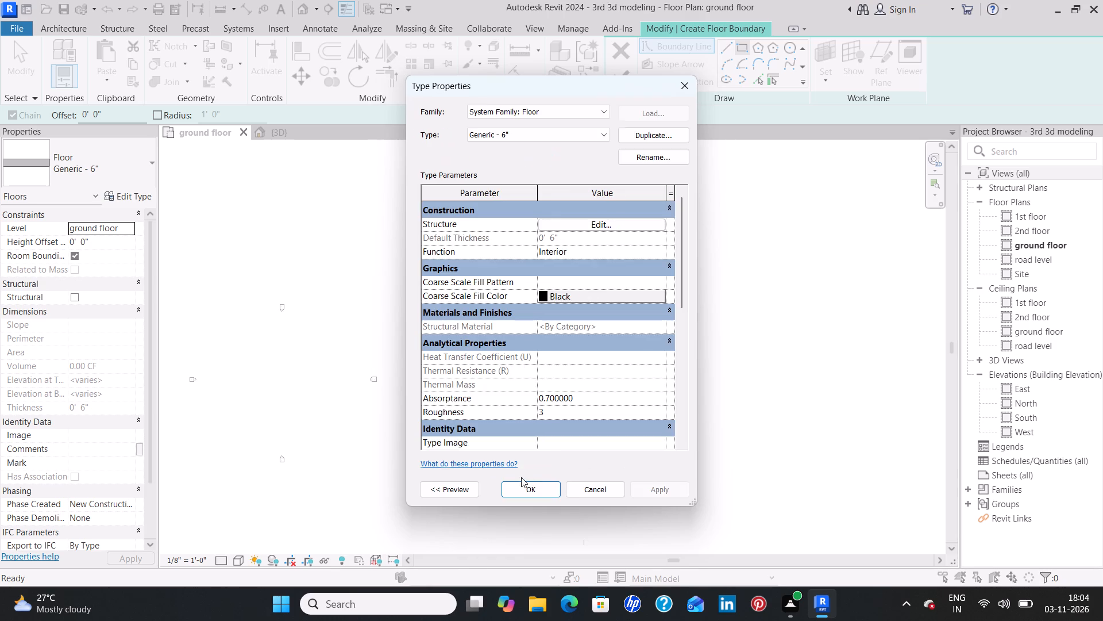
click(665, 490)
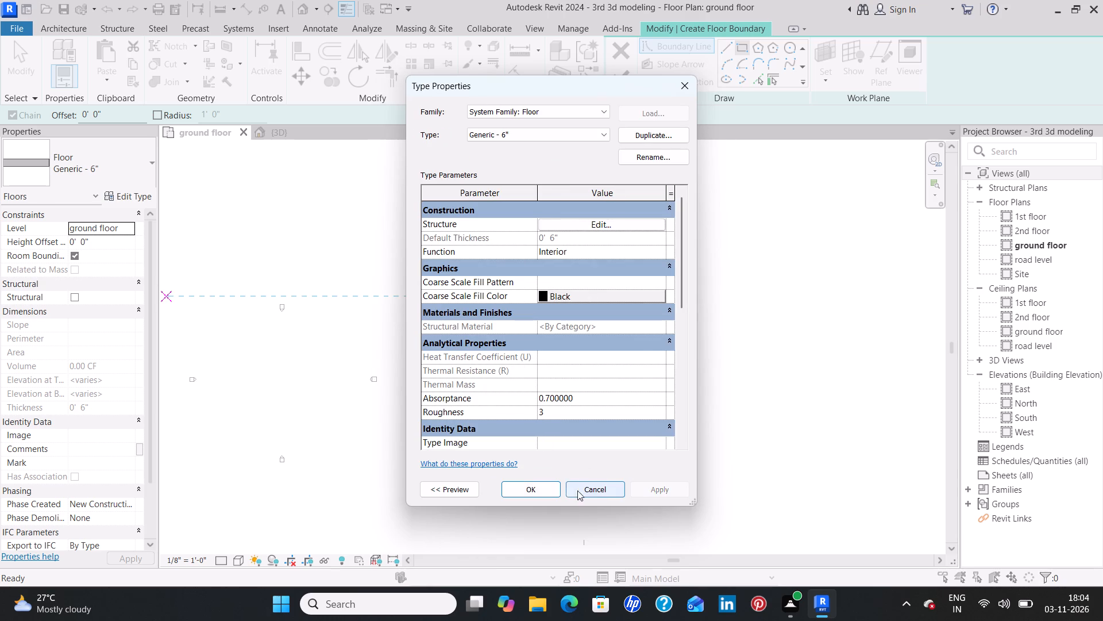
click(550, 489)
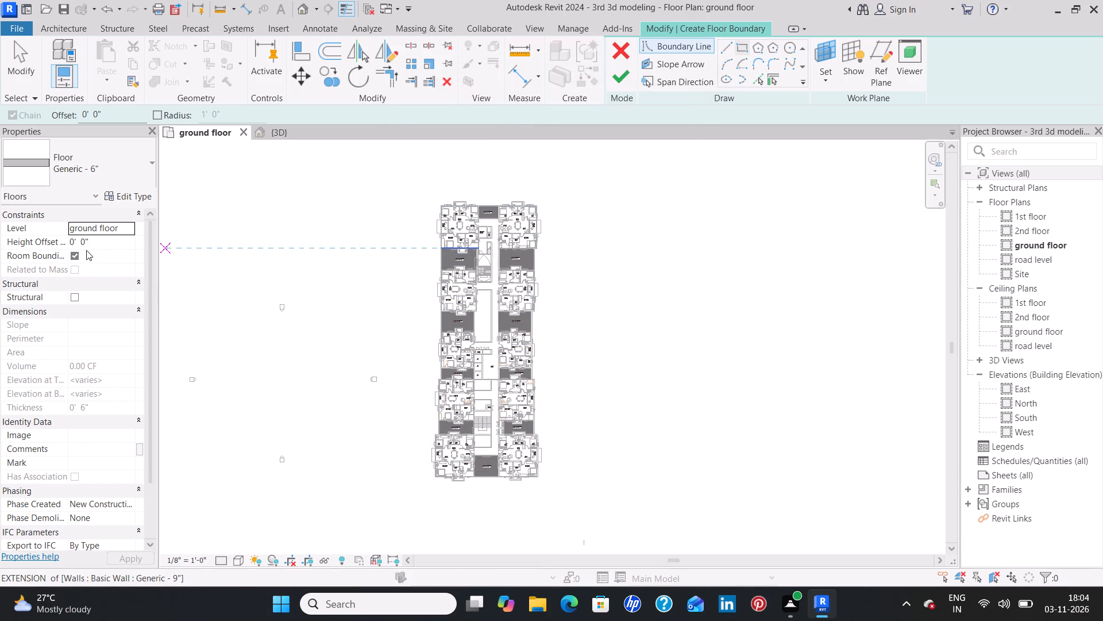
Set the floor's height offset from the ground floor level to -6".
click(102, 243)
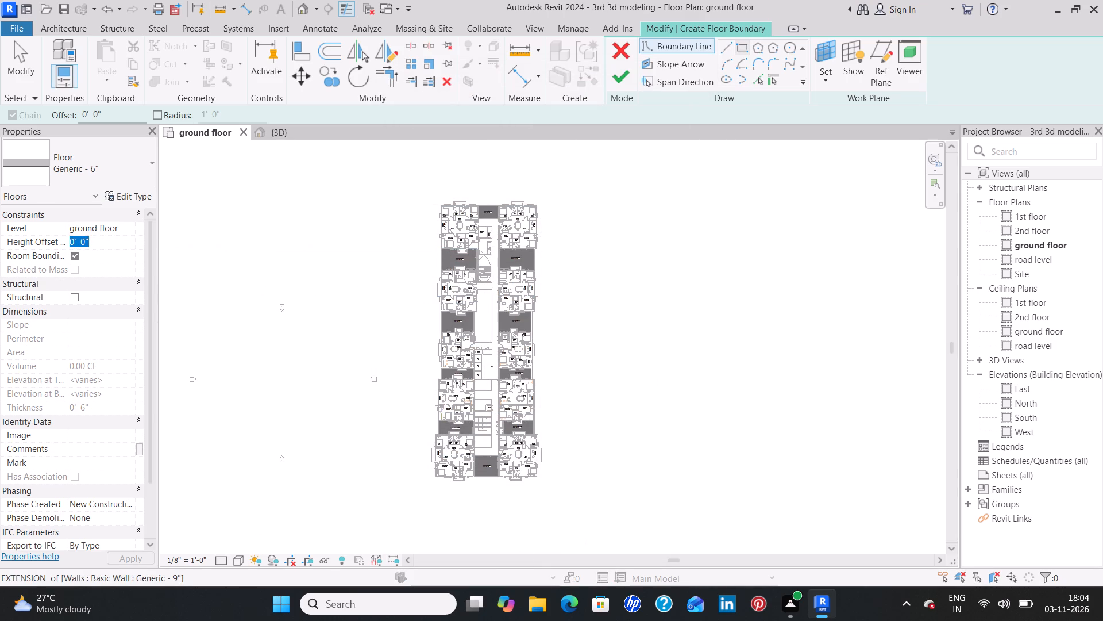
key(BackSpace)
key(BackSpace)
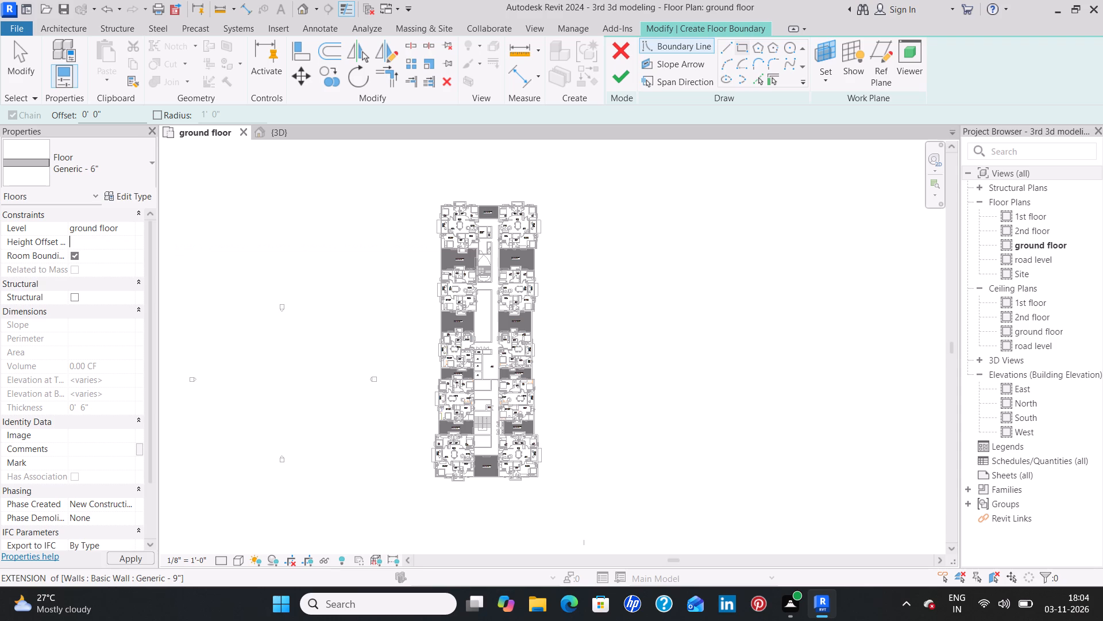
text(-6)
key(shift+quotedbl)
click(124, 559)
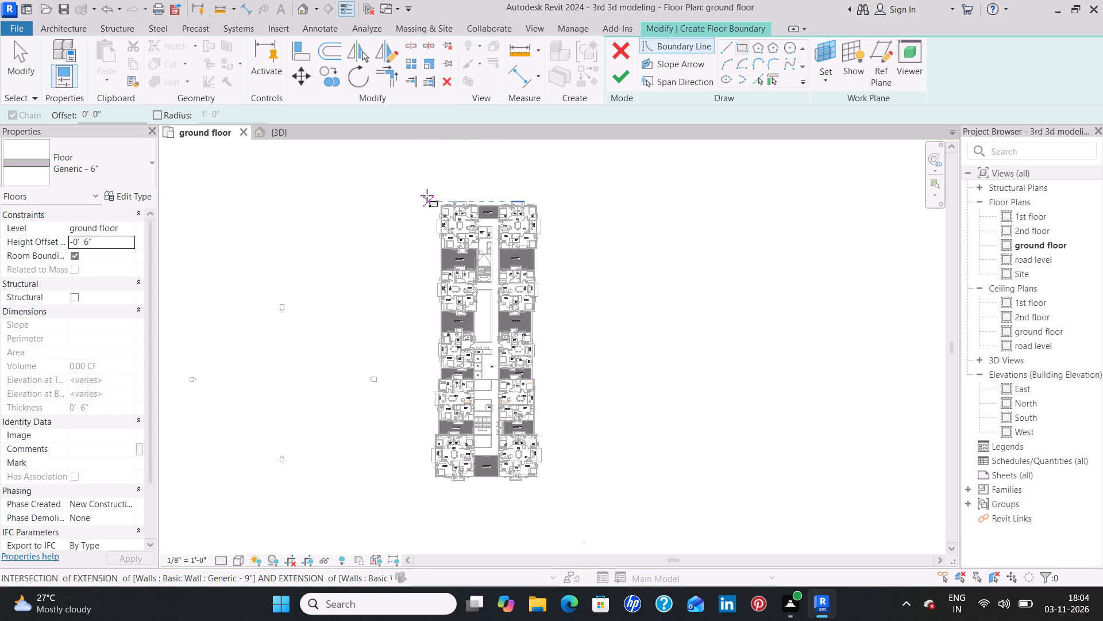
Sketch a rectangular floor boundary about 120' by 276' around the whole building and finish the floor.
click(424, 194)
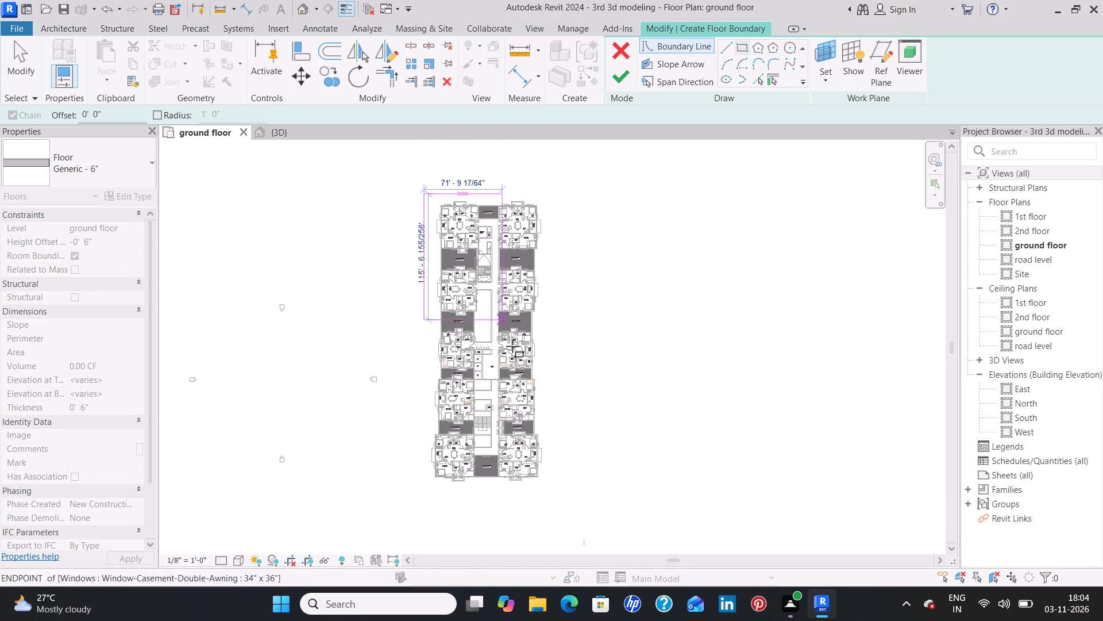
click(554, 494)
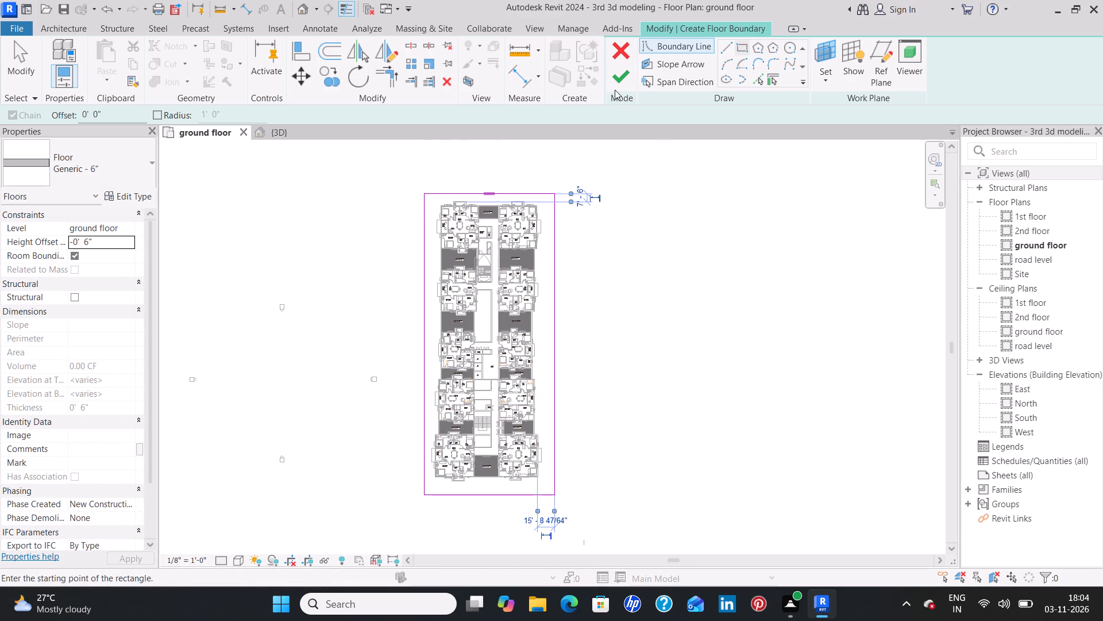
click(619, 78)
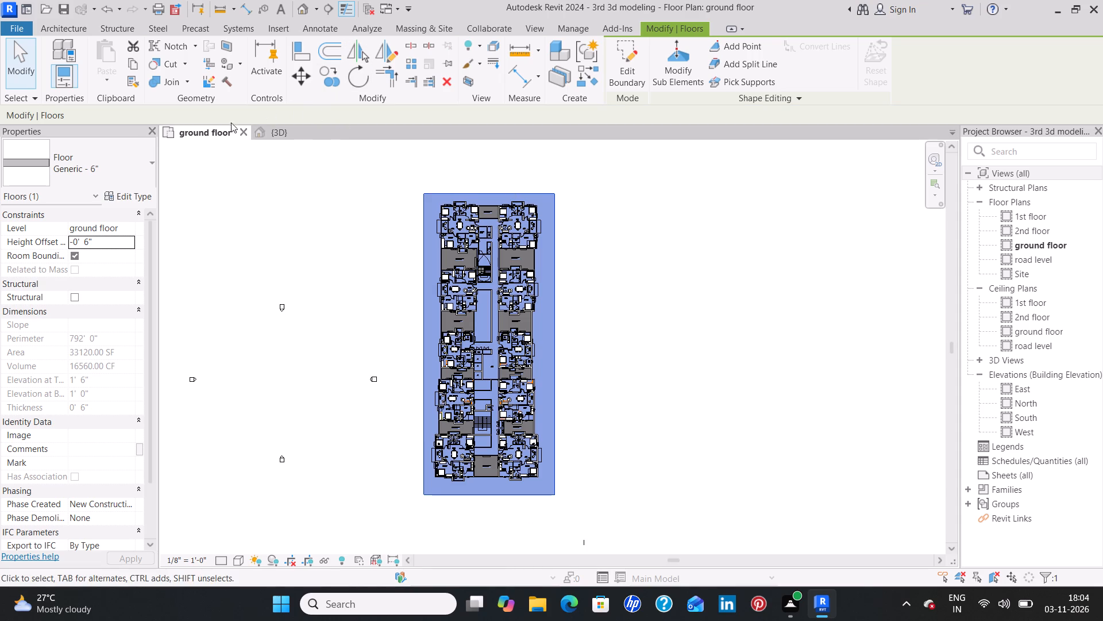
Examine the new floor slab under the building in the 3D view from above, from the sides and from the front.
click(280, 133)
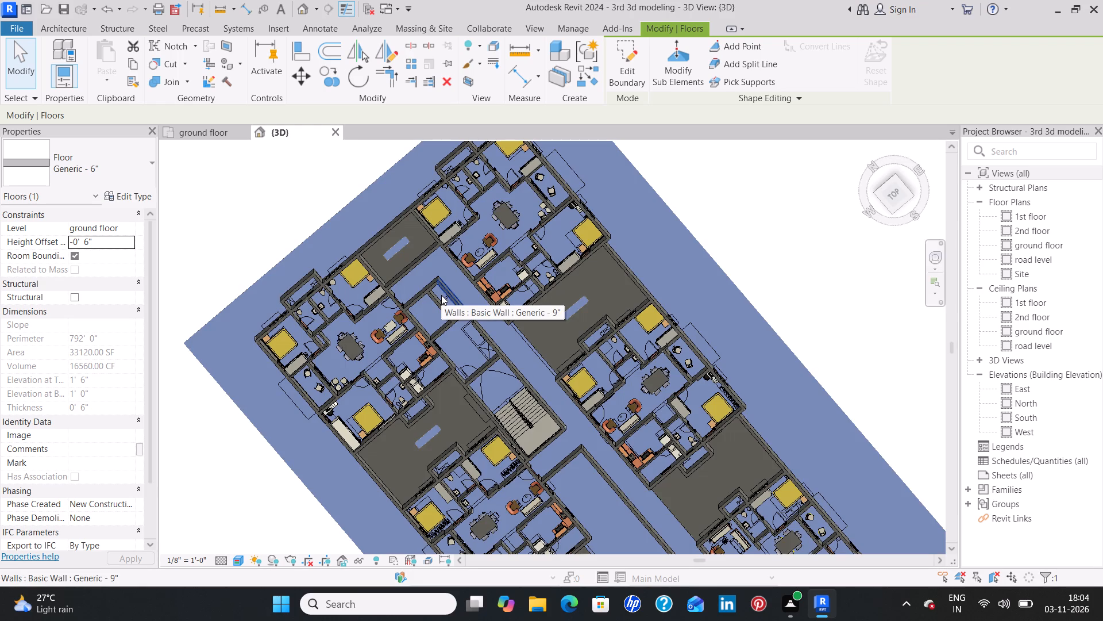
click(287, 206)
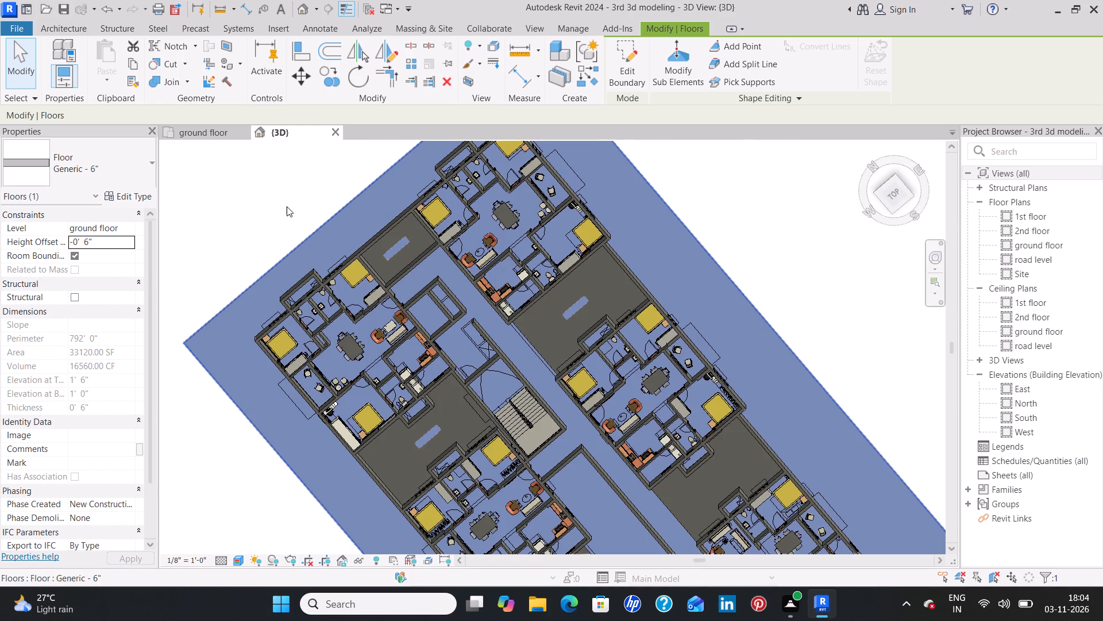
scroll(333, 256, down, 3)
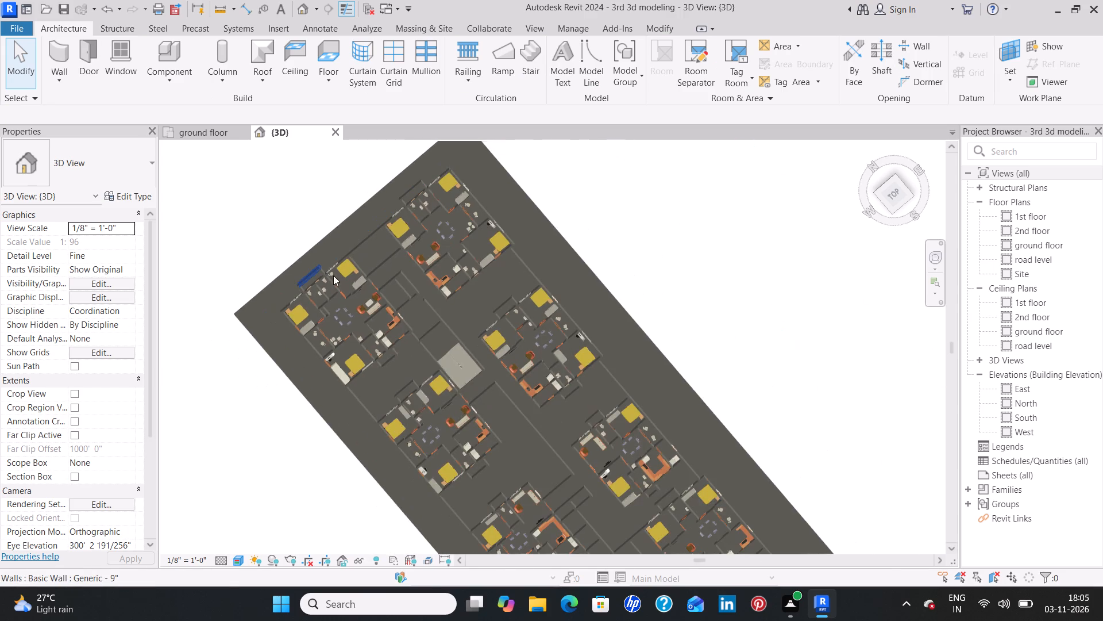
middle_drag(418, 380, 388, 271)
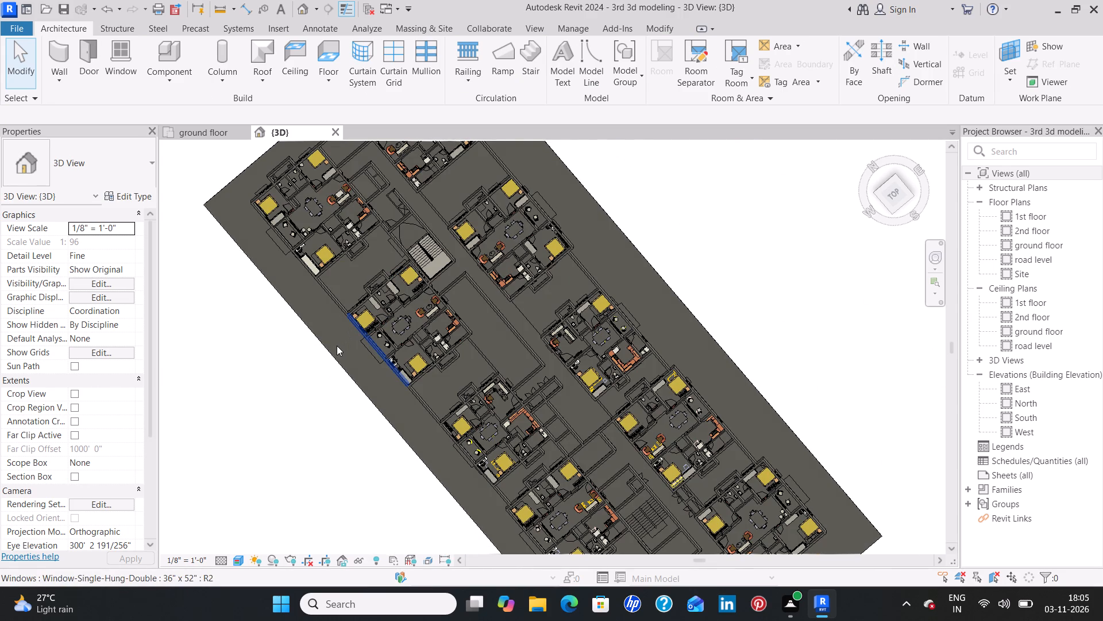
shift+middle_drag(337, 346, 380, 265)
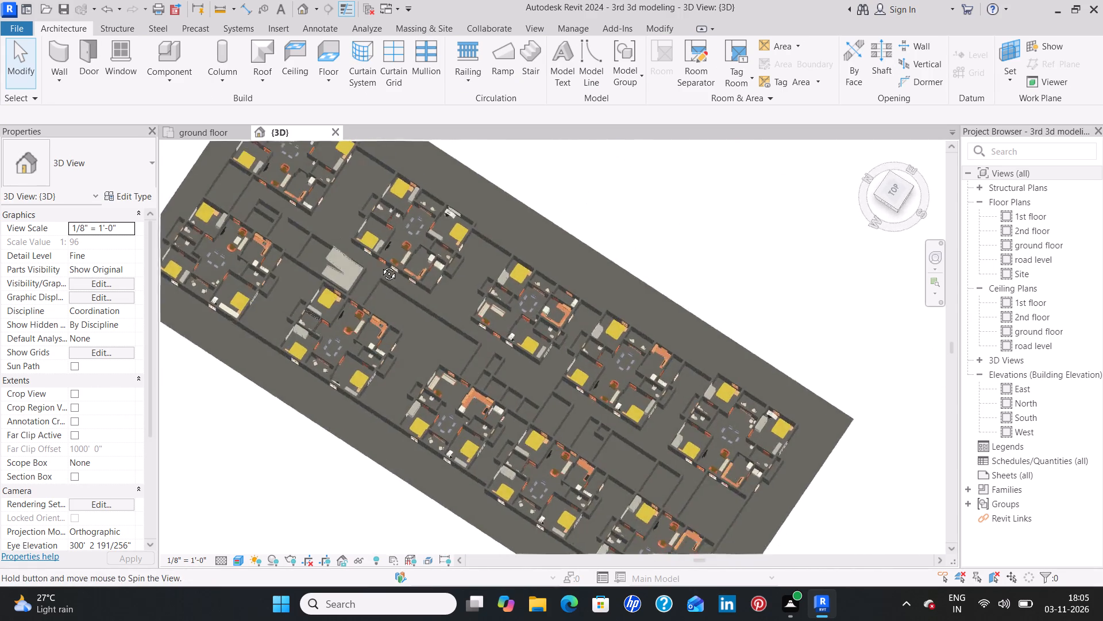
shift+middle_drag(380, 265, 468, 168)
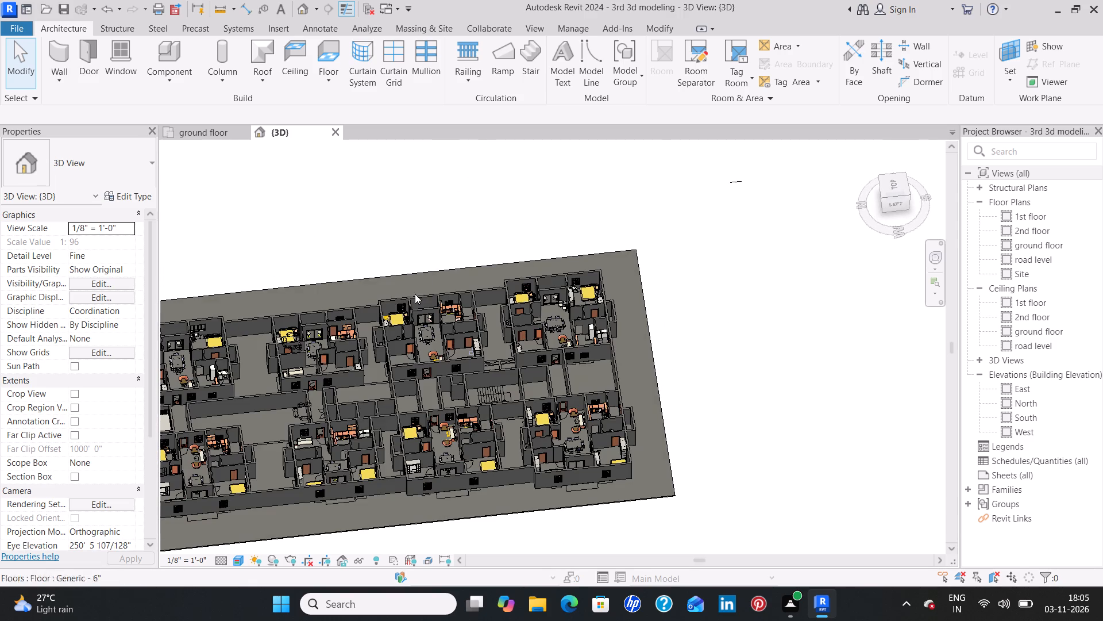
shift+middle_drag(383, 384, 419, 231)
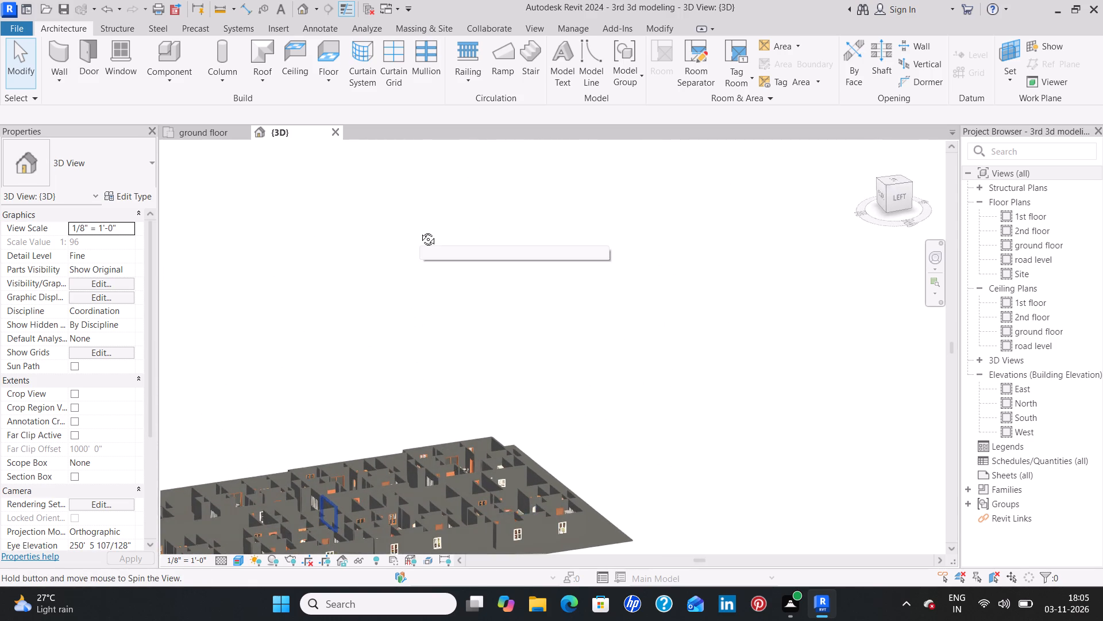
shift+middle_drag(419, 231, 430, 245)
middle_drag(400, 421, 414, 258)
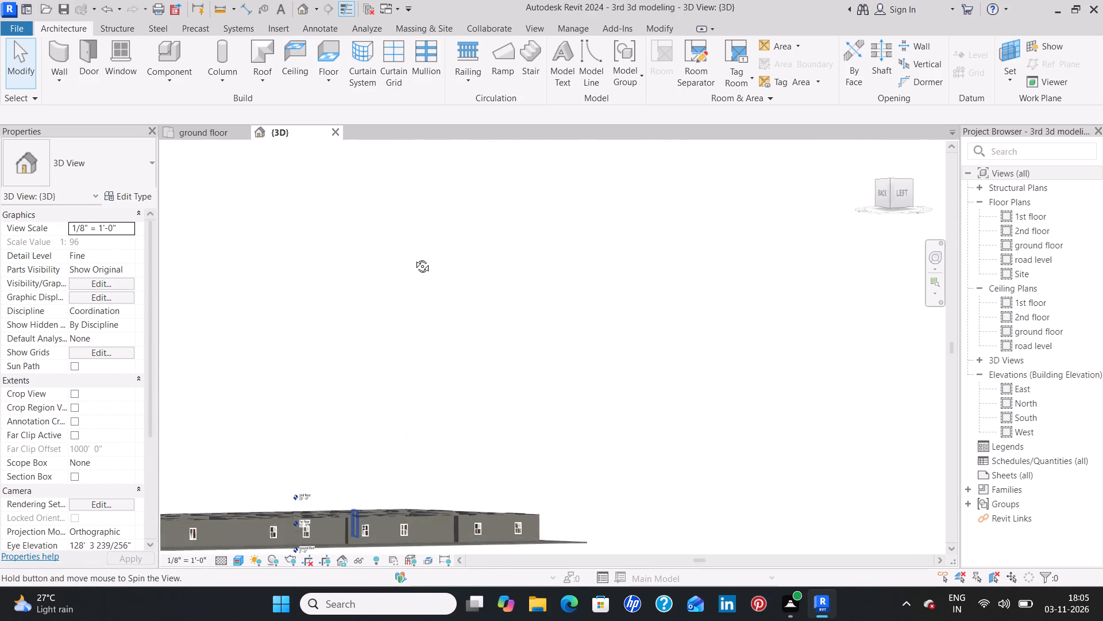
middle_drag(414, 258, 414, 255)
middle_drag(399, 393, 591, 346)
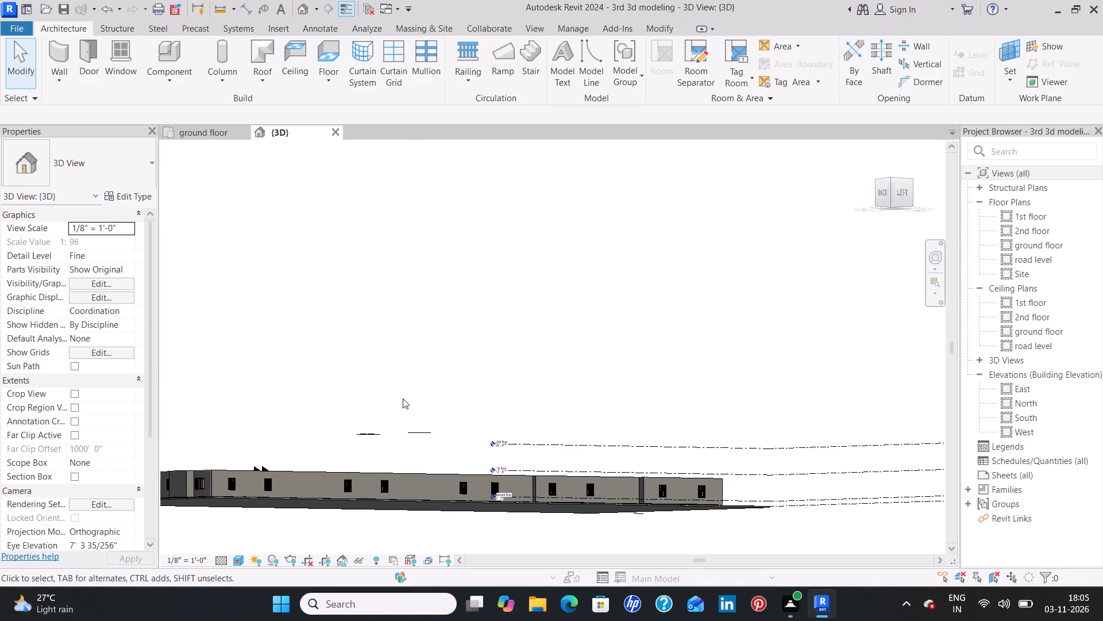
middle_drag(425, 409, 414, 336)
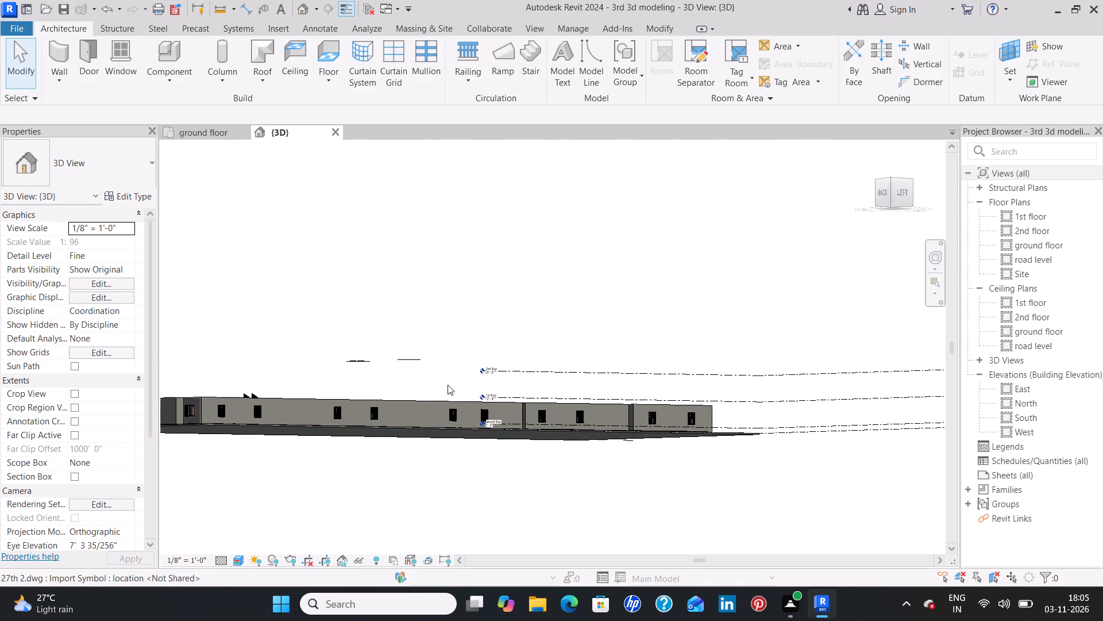
scroll(459, 393, up, 10)
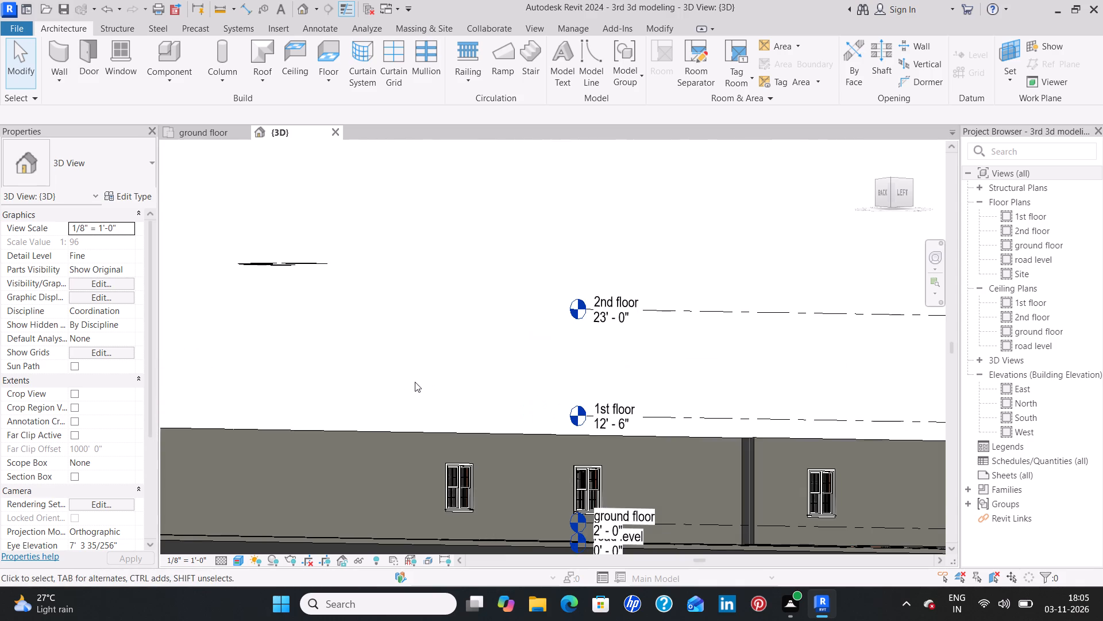
scroll(412, 355, down, 3)
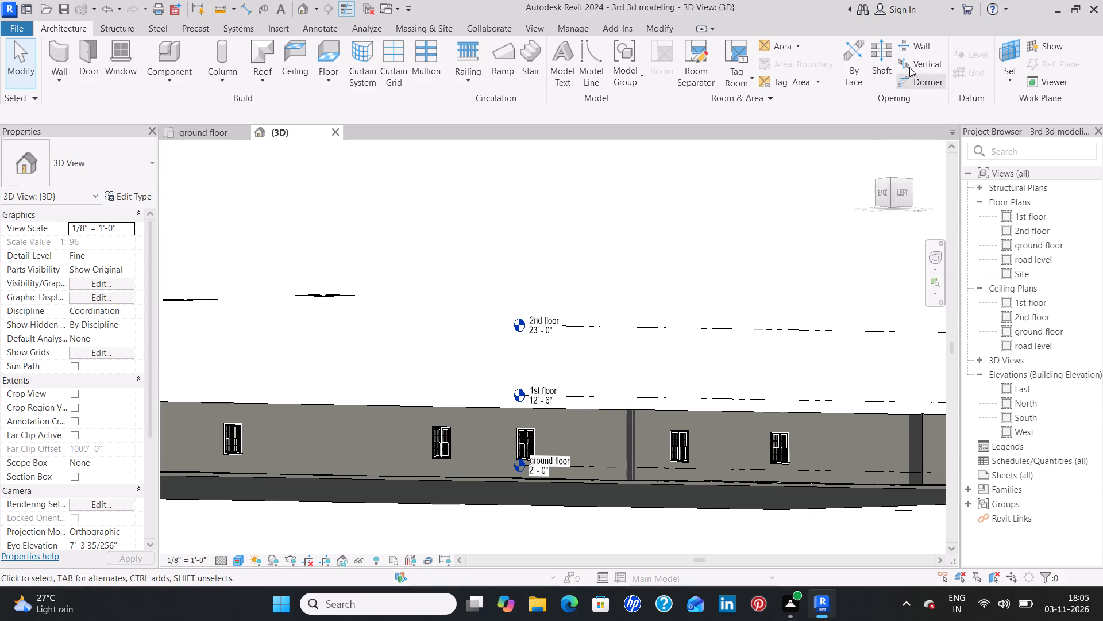
click(869, 148)
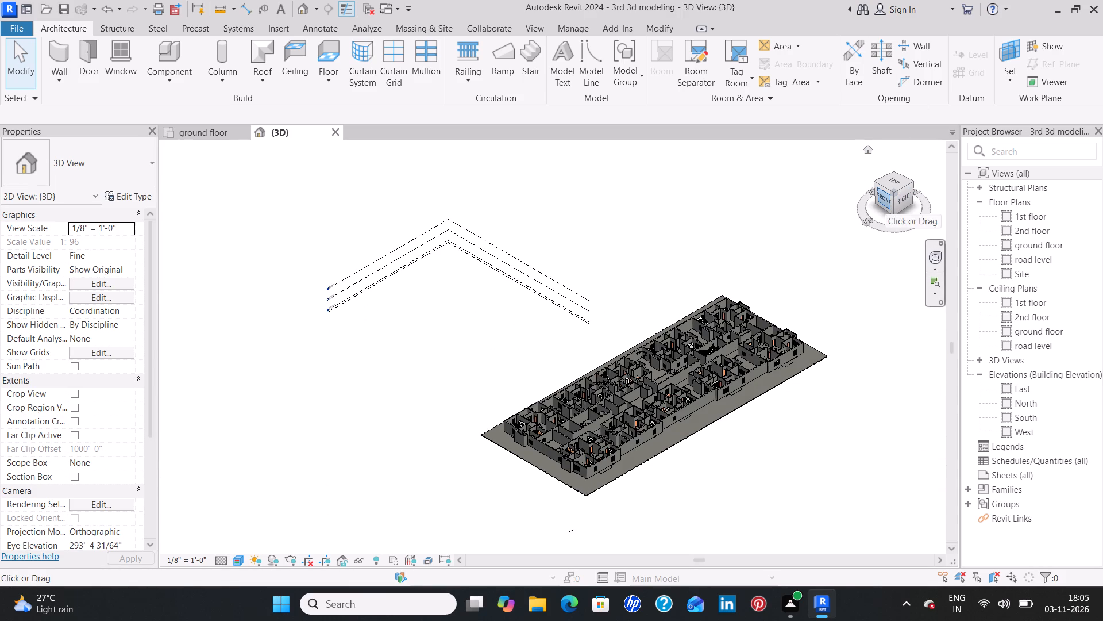
click(885, 198)
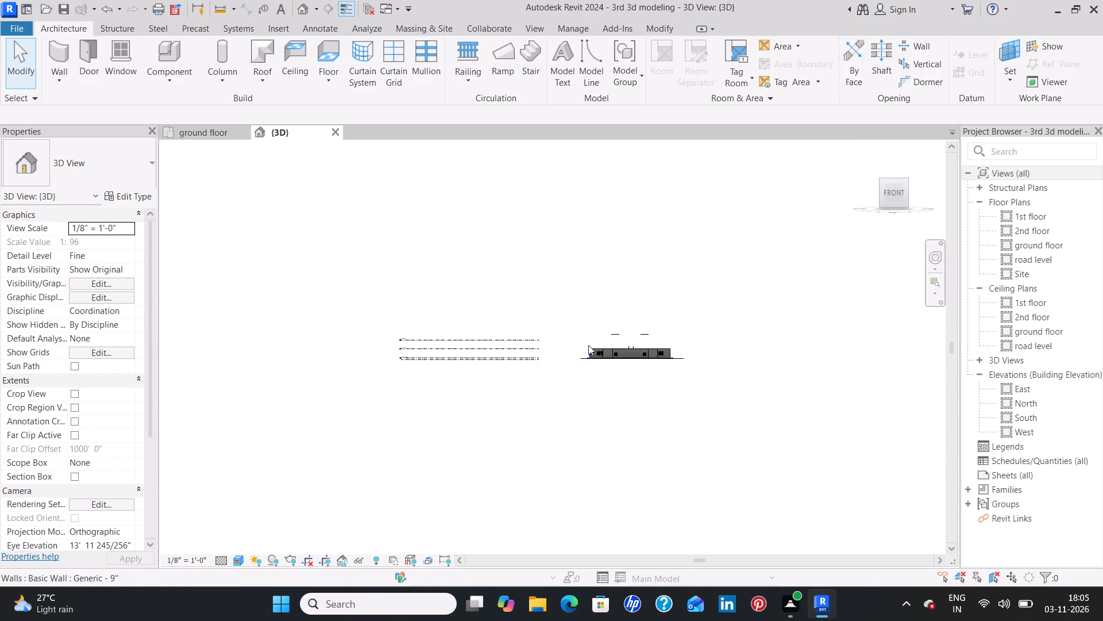
scroll(588, 345, up, 6)
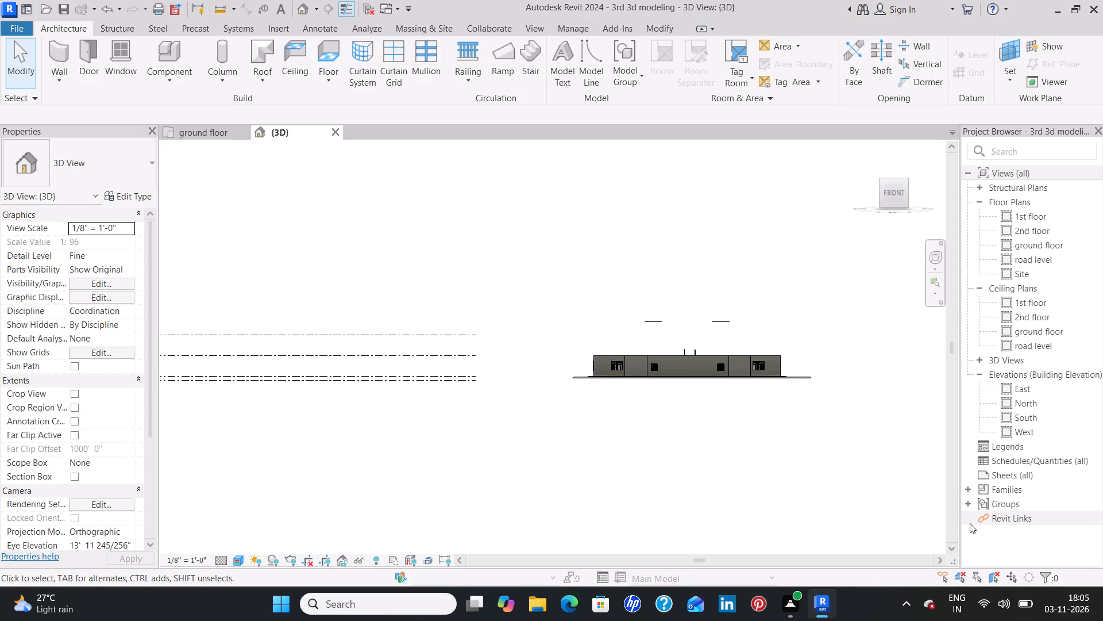
Open the North elevation and inspect the slab's edge relative to the ground floor and road levels.
double_click(1038, 405)
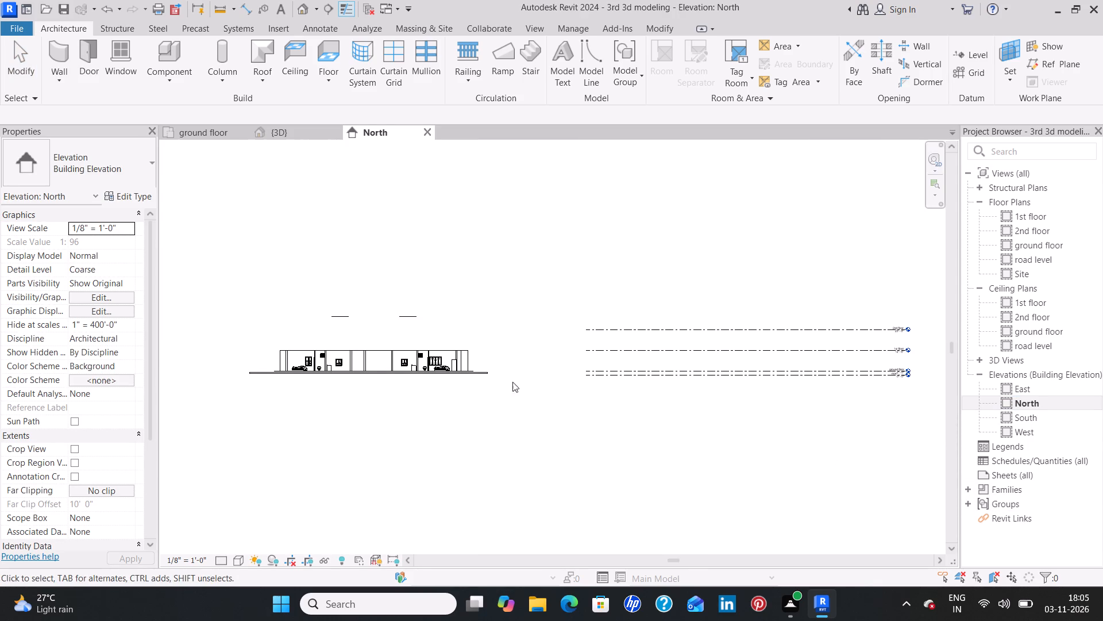
scroll(427, 370, up, 6)
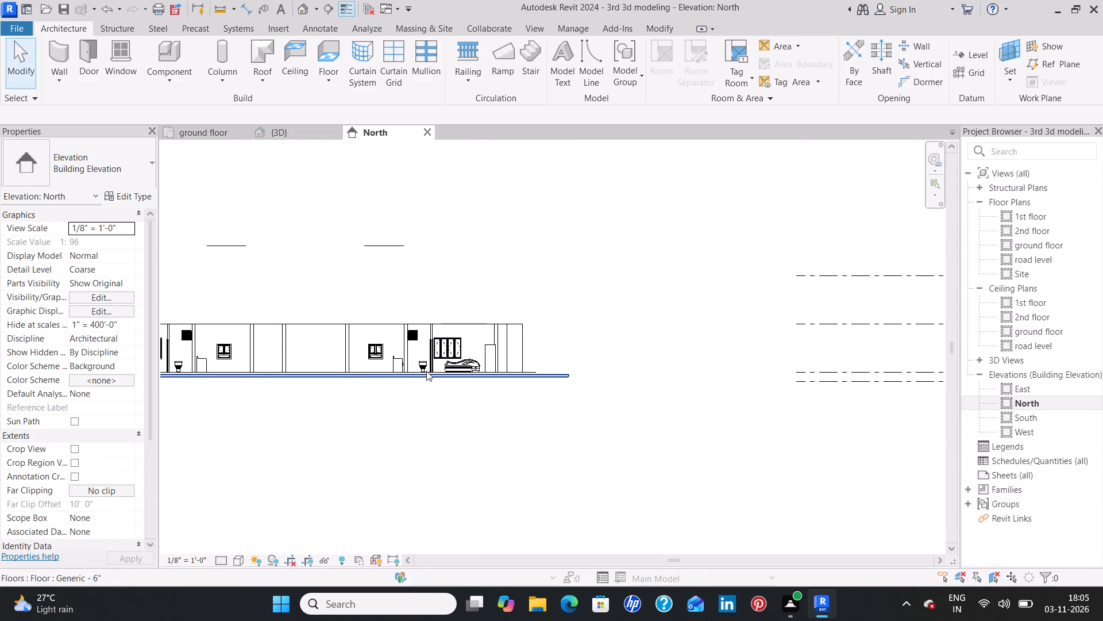
Extend the near ends of the aligned level lines toward the building in the North elevation using the ground floor level.
click(811, 373)
drag(796, 373, 785, 373)
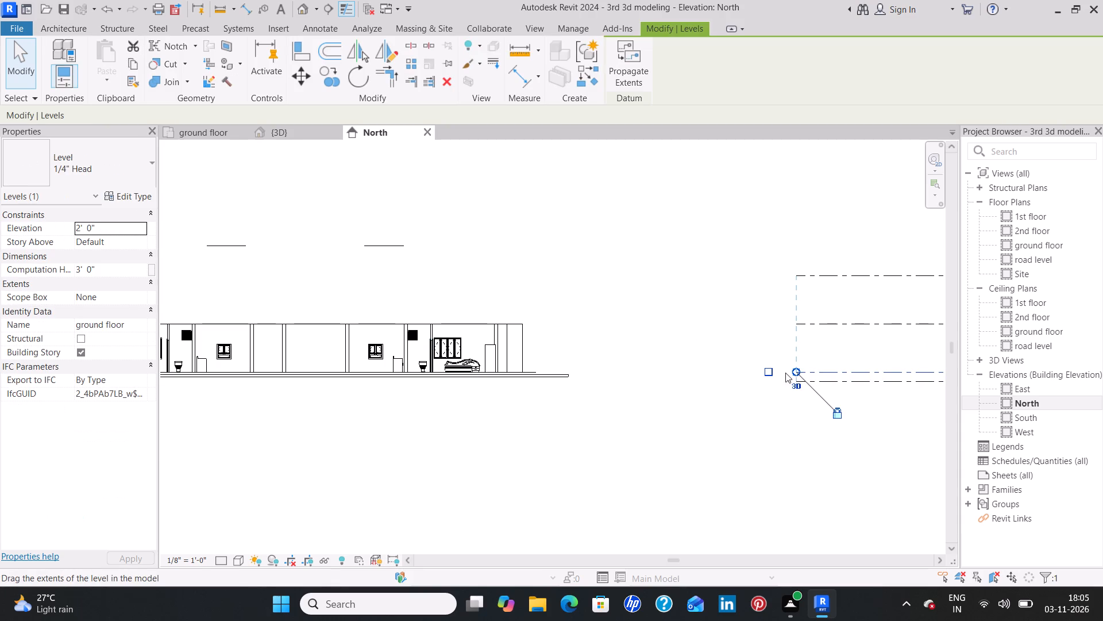
drag(785, 373, 560, 373)
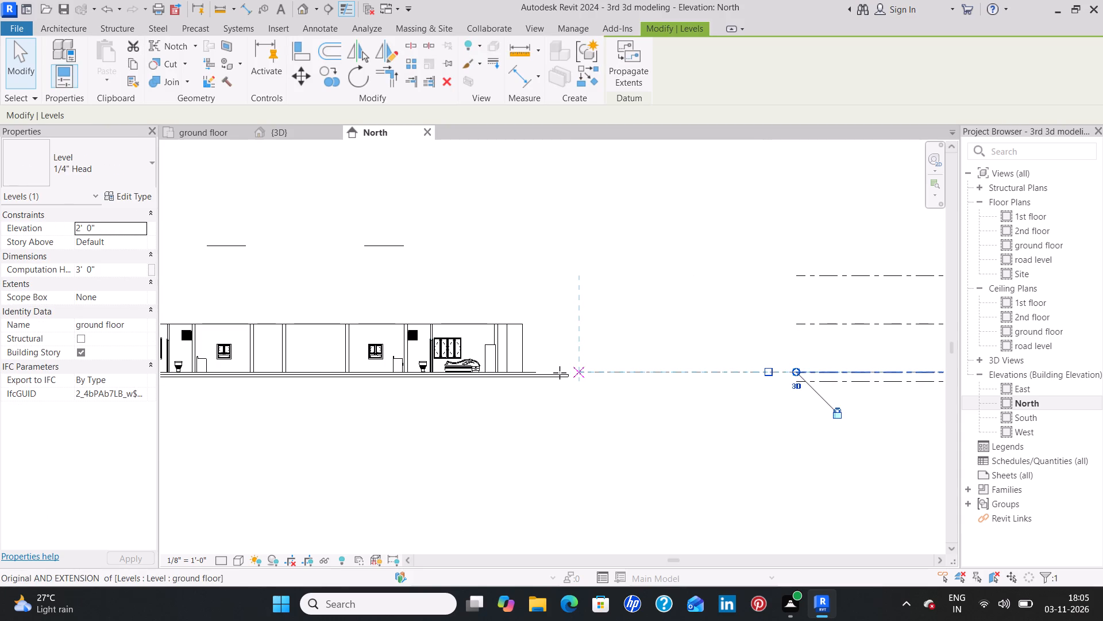
drag(560, 373, 674, 370)
click(701, 370)
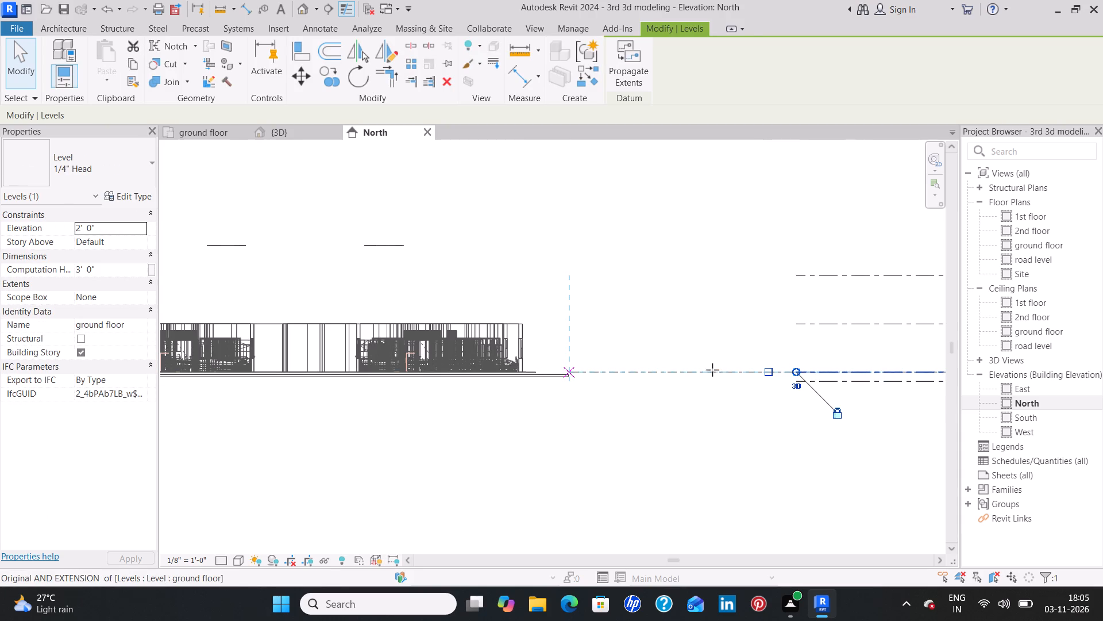
click(730, 371)
key(Escape)
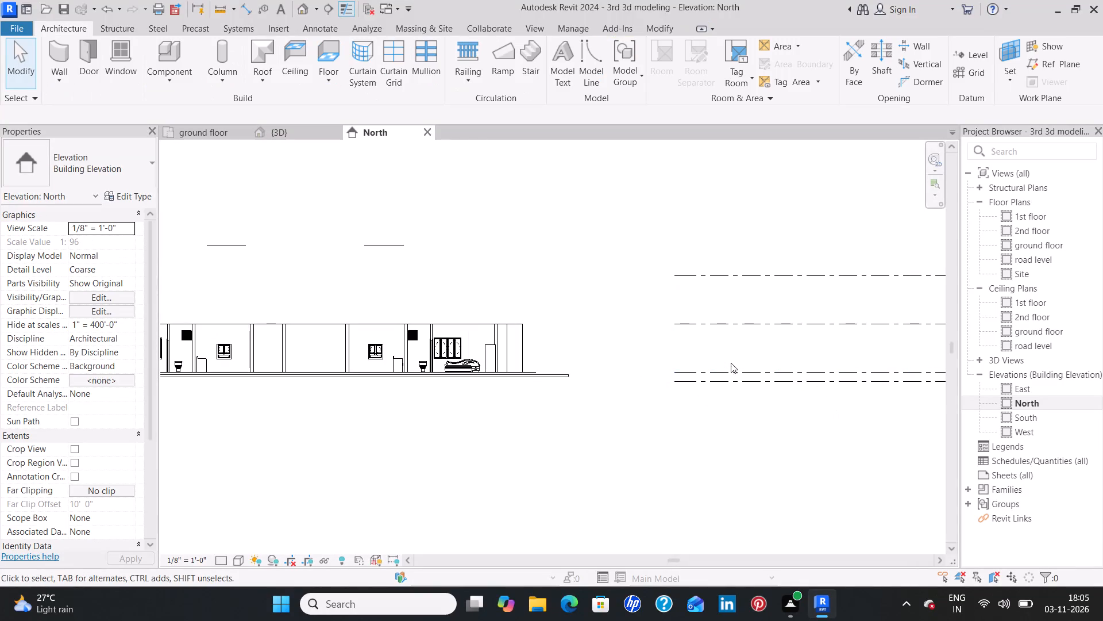
Examine the building and the slab edge against the level lines in the North elevation.
scroll(566, 352, down, 1)
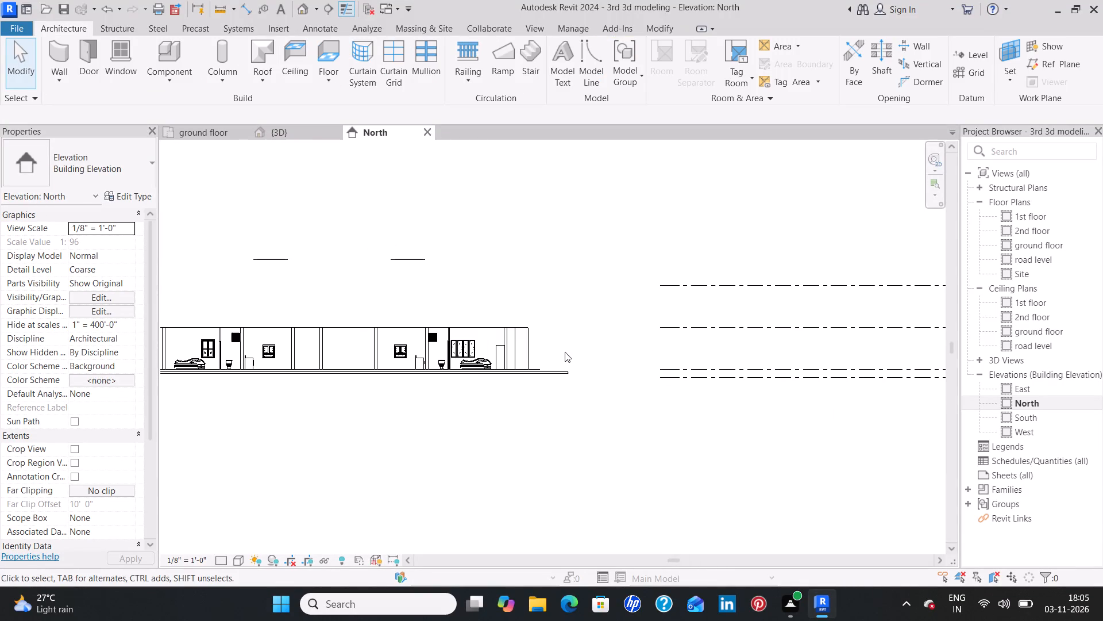
middle_drag(551, 344, 668, 344)
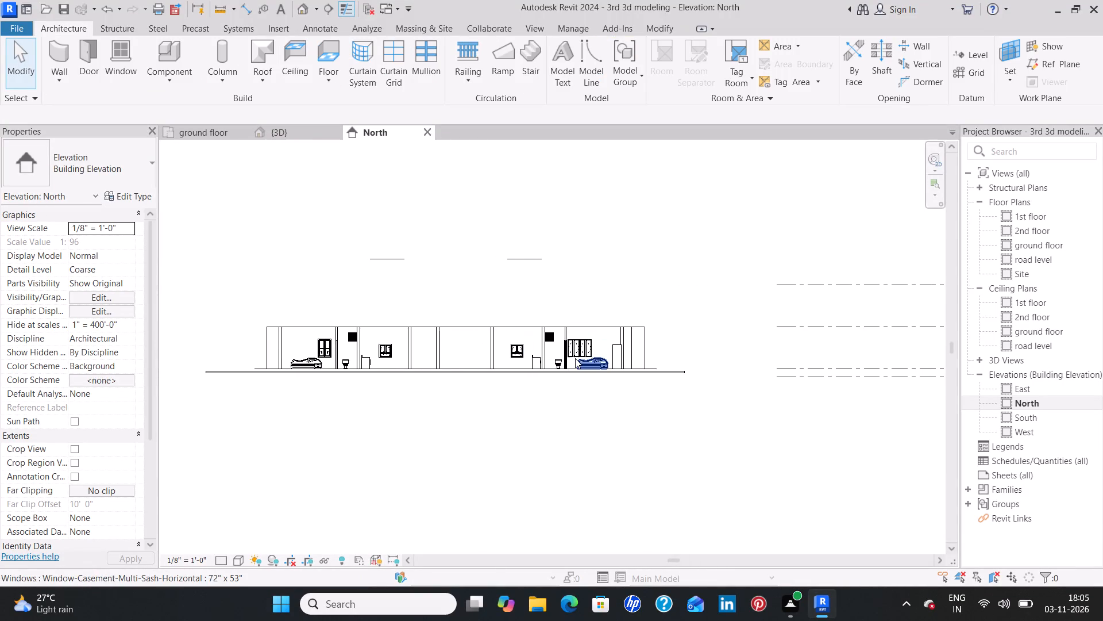
scroll(575, 358, up, 9)
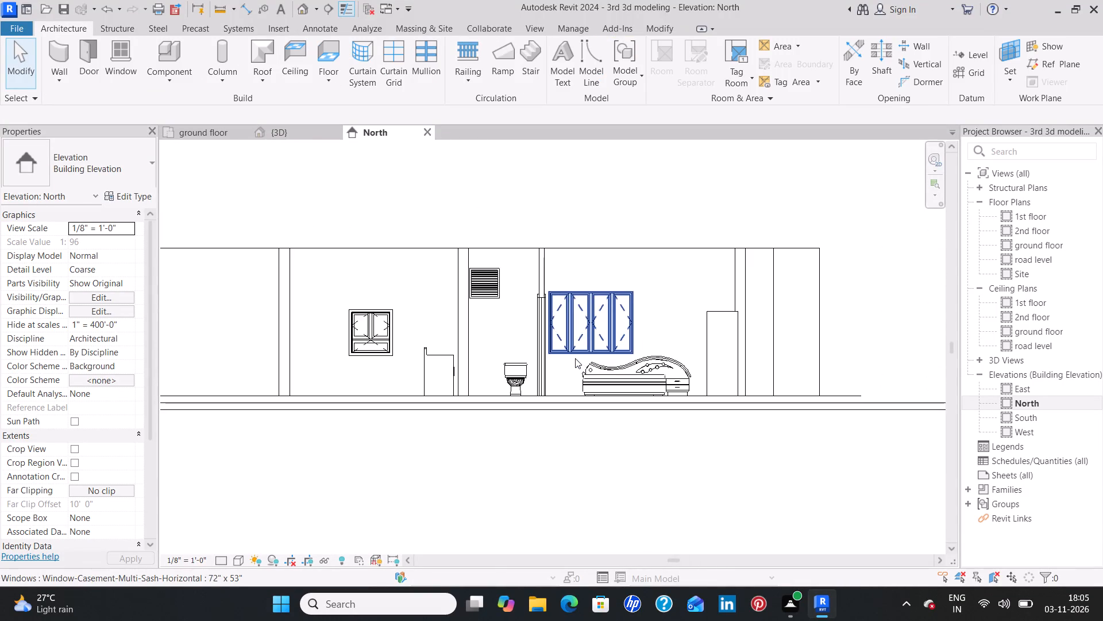
scroll(575, 358, down, 11)
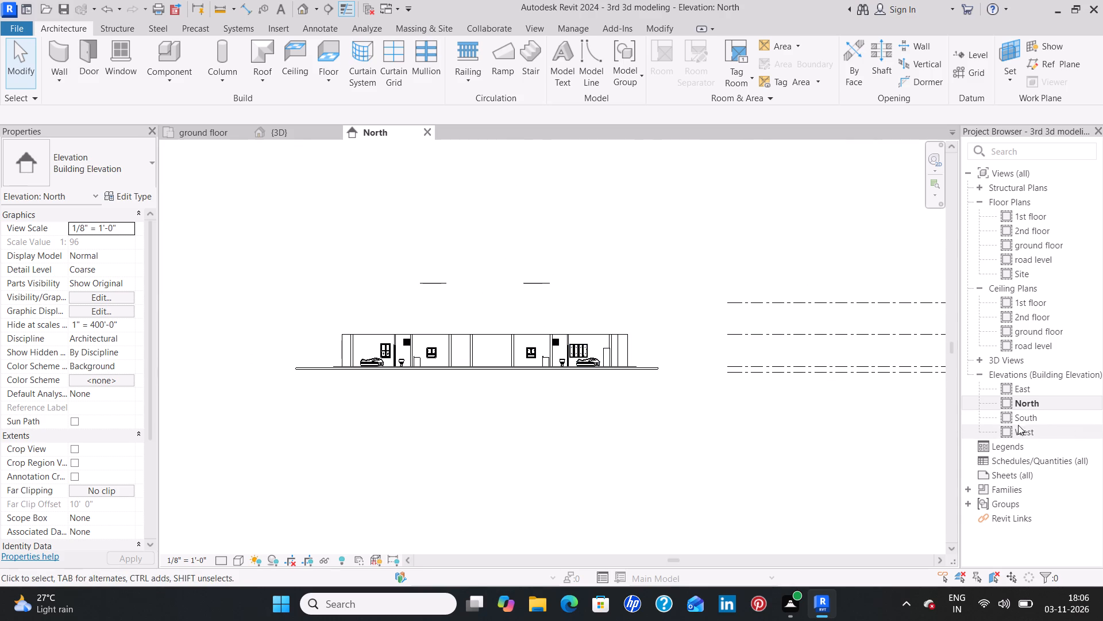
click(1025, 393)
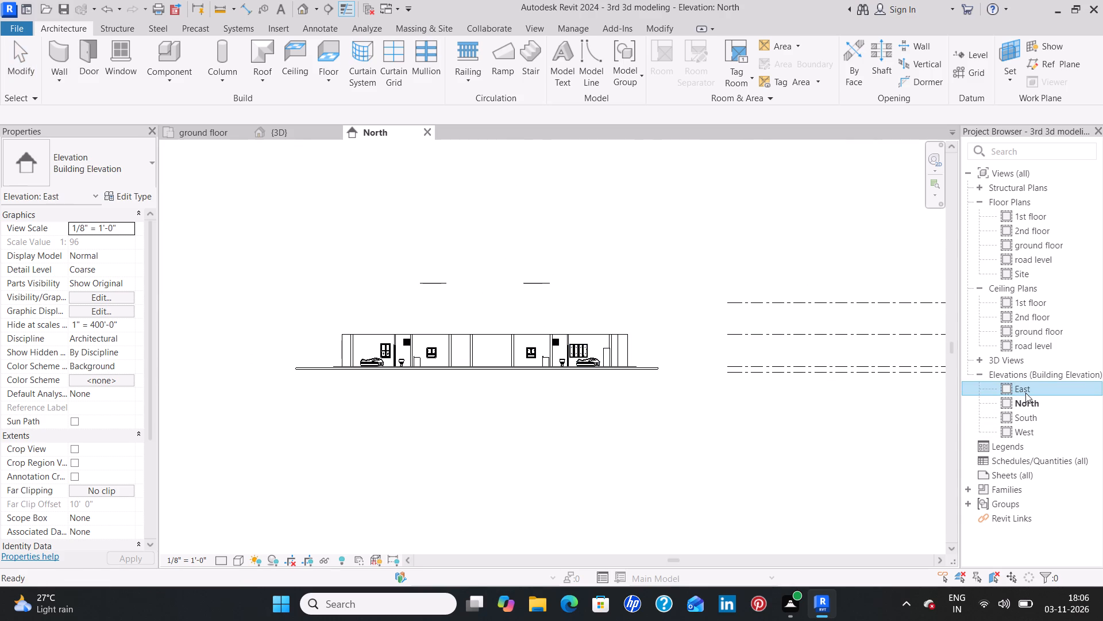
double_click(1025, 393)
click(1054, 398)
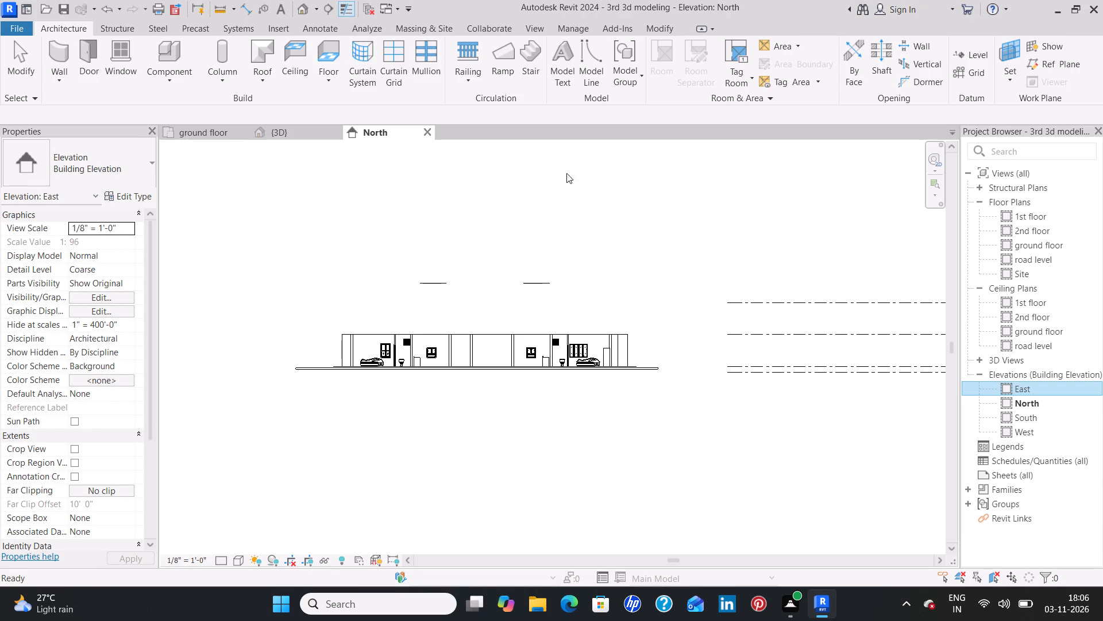
Close the North elevation and delete the staircase's outer rectangular handrail in the 3D view, keeping the inner railing.
click(426, 133)
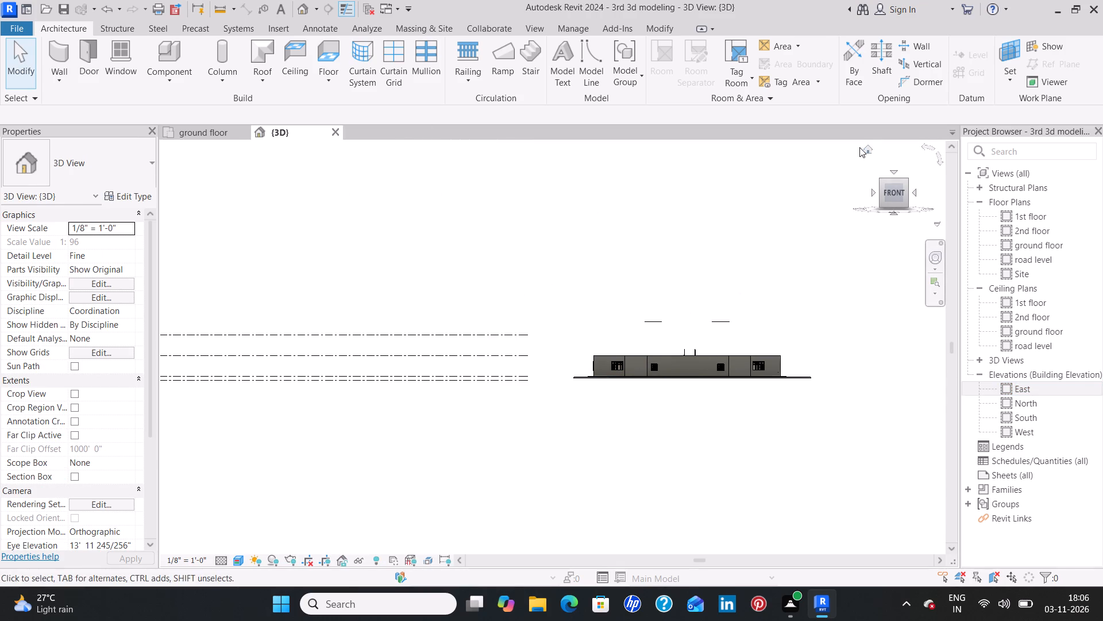
click(867, 147)
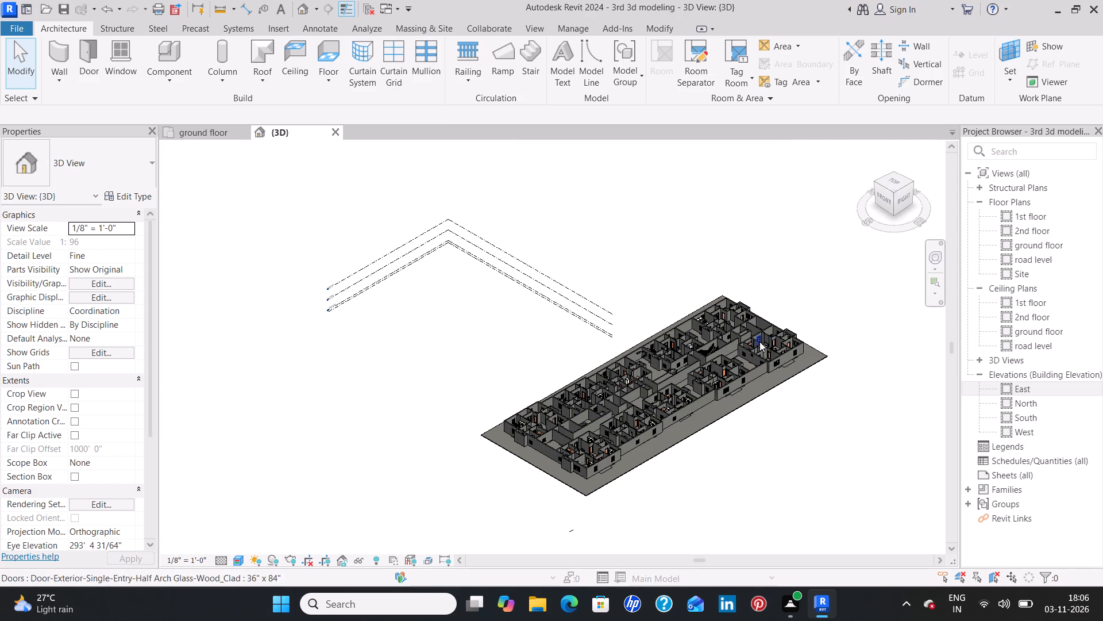
scroll(759, 342, up, 6)
scroll(664, 344, up, 3)
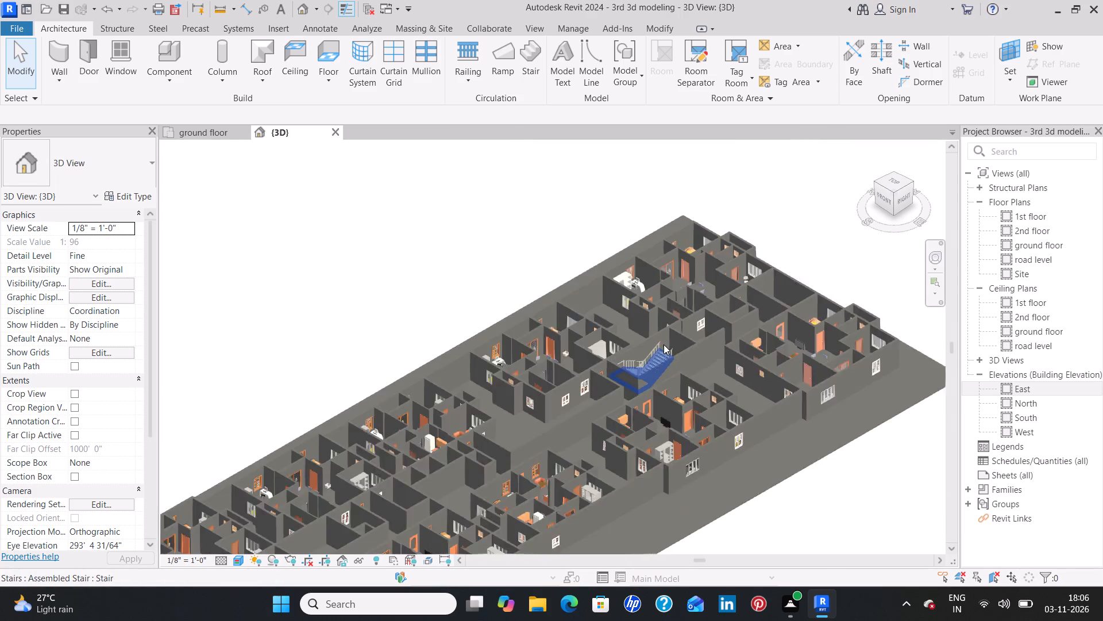
scroll(664, 344, up, 12)
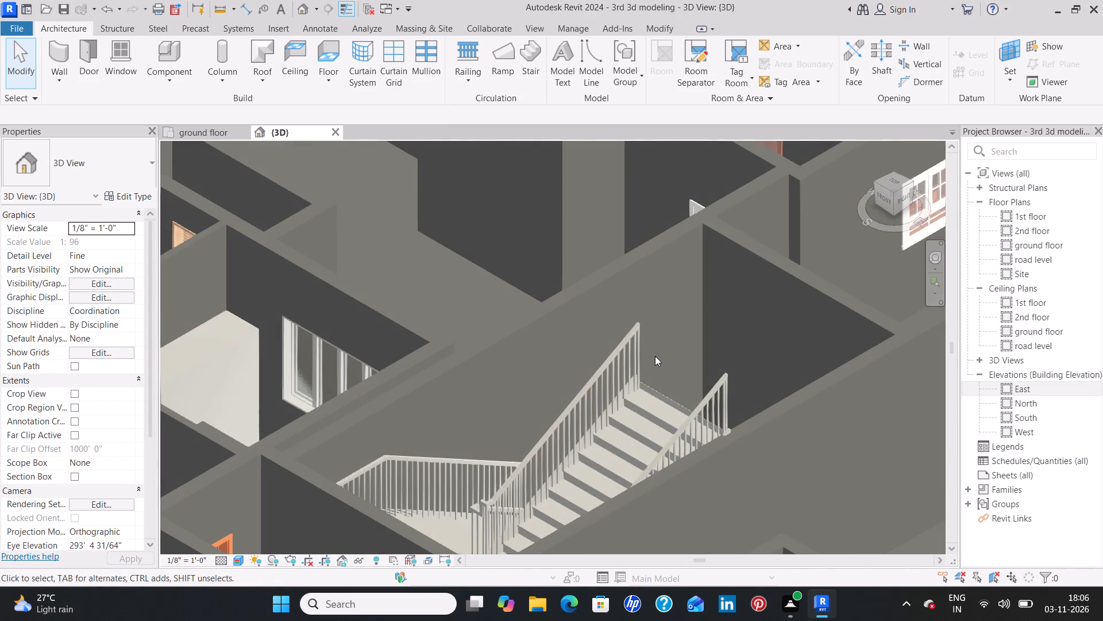
click(696, 409)
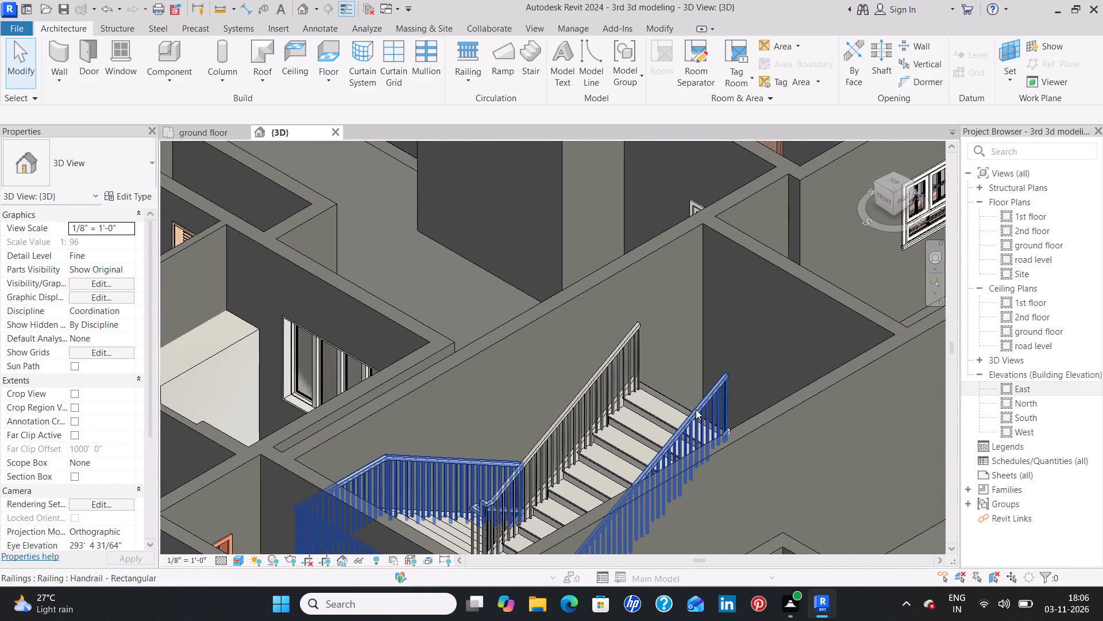
key(Delete)
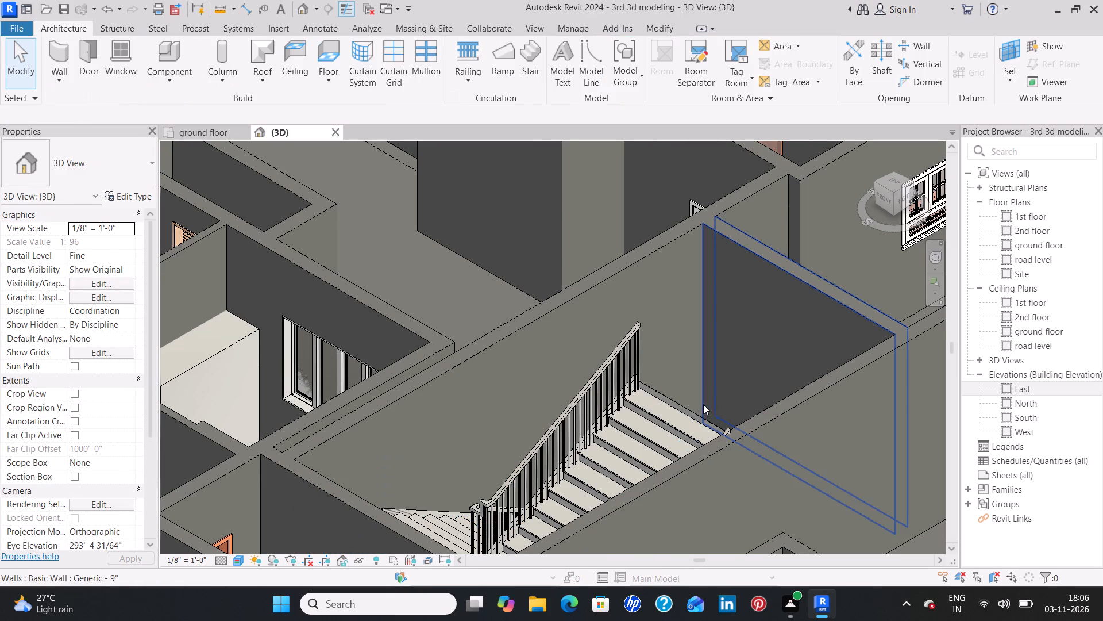
Set both the right and left supports of the staircase's 7" max riser 11" tread type to None.
click(676, 404)
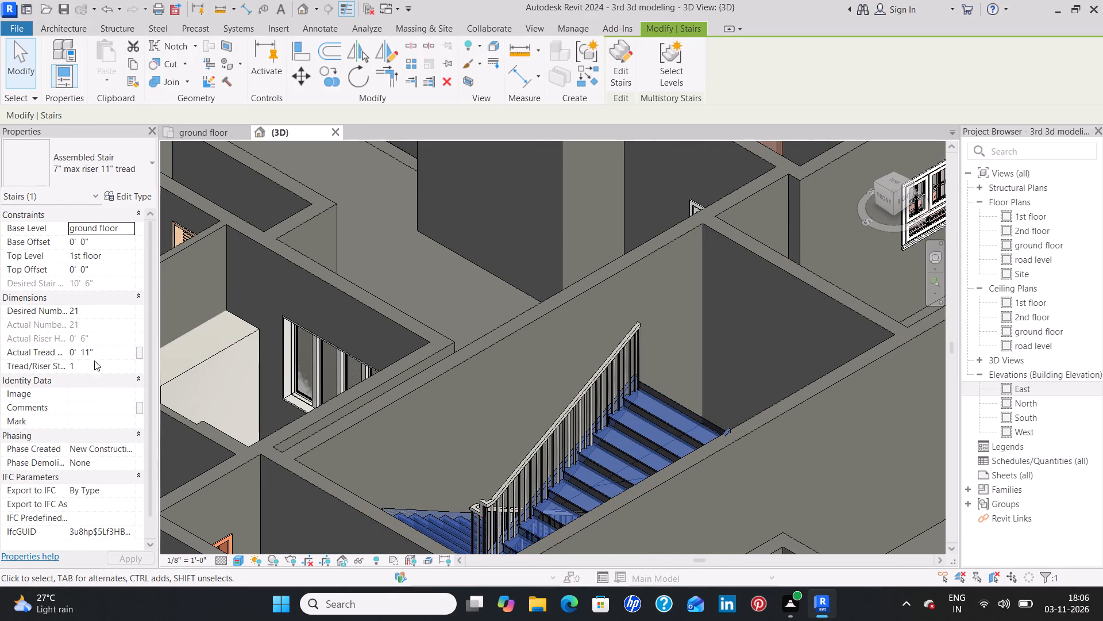
right_click(622, 416)
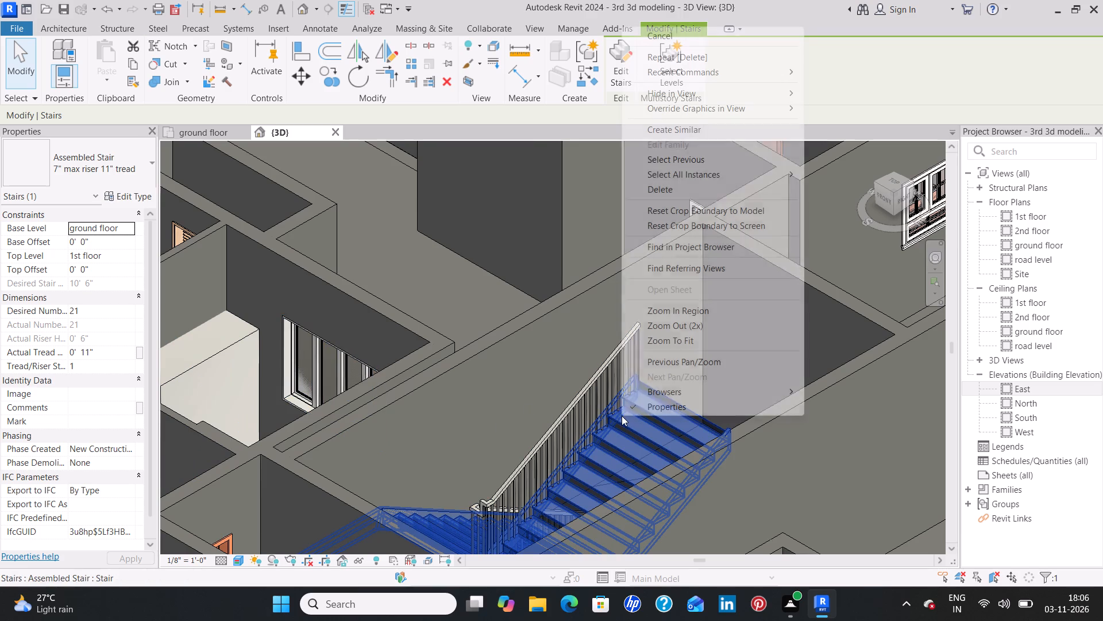
click(691, 405)
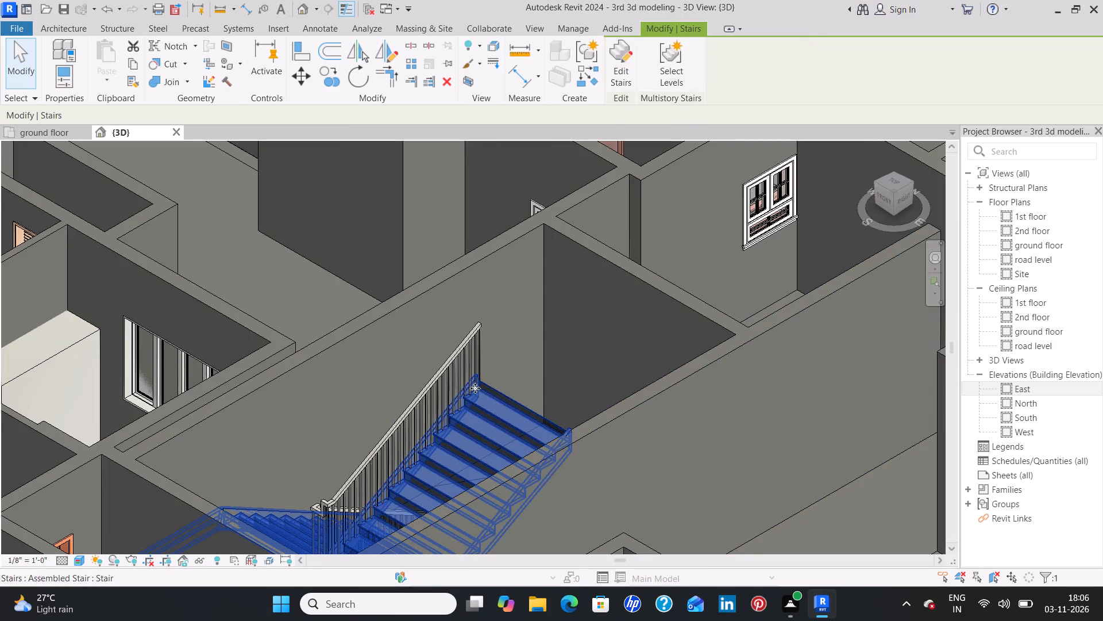
click(511, 405)
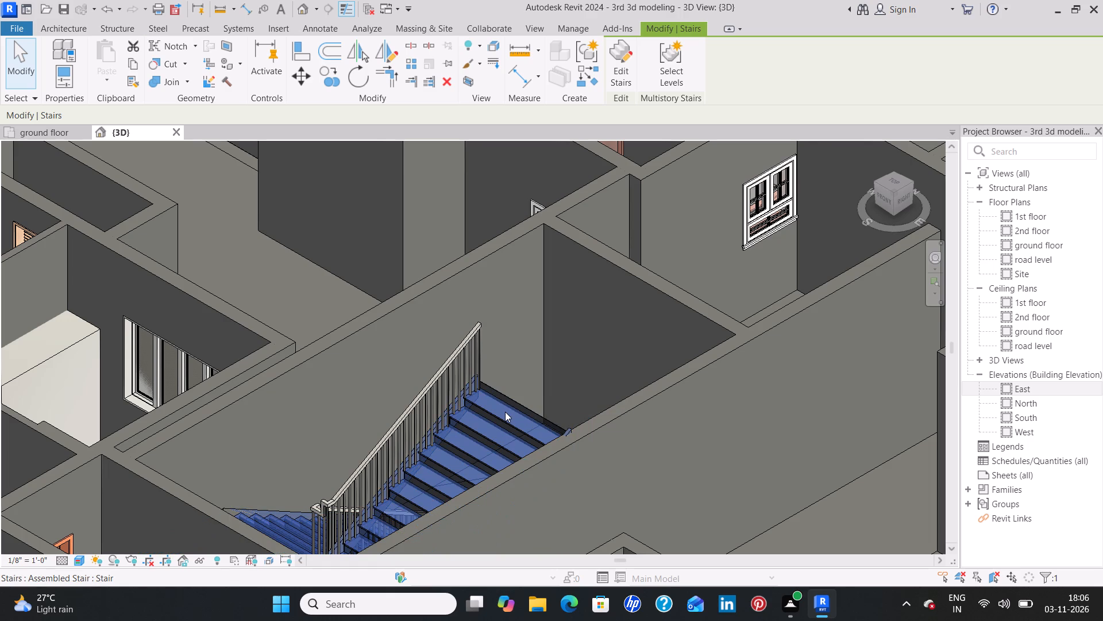
right_click(505, 412)
click(568, 398)
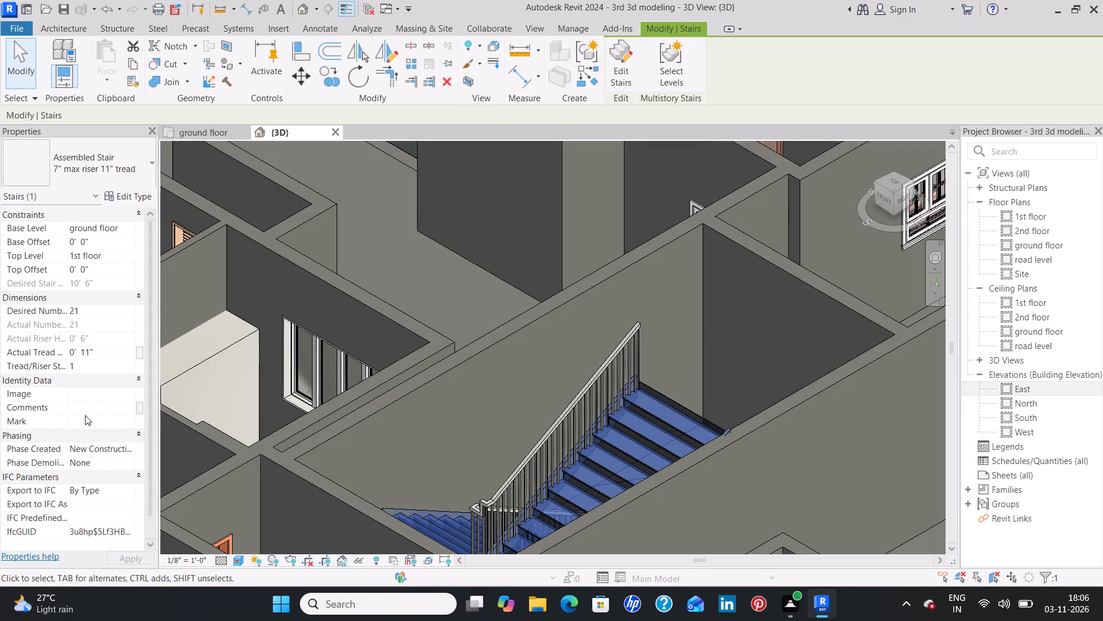
click(125, 197)
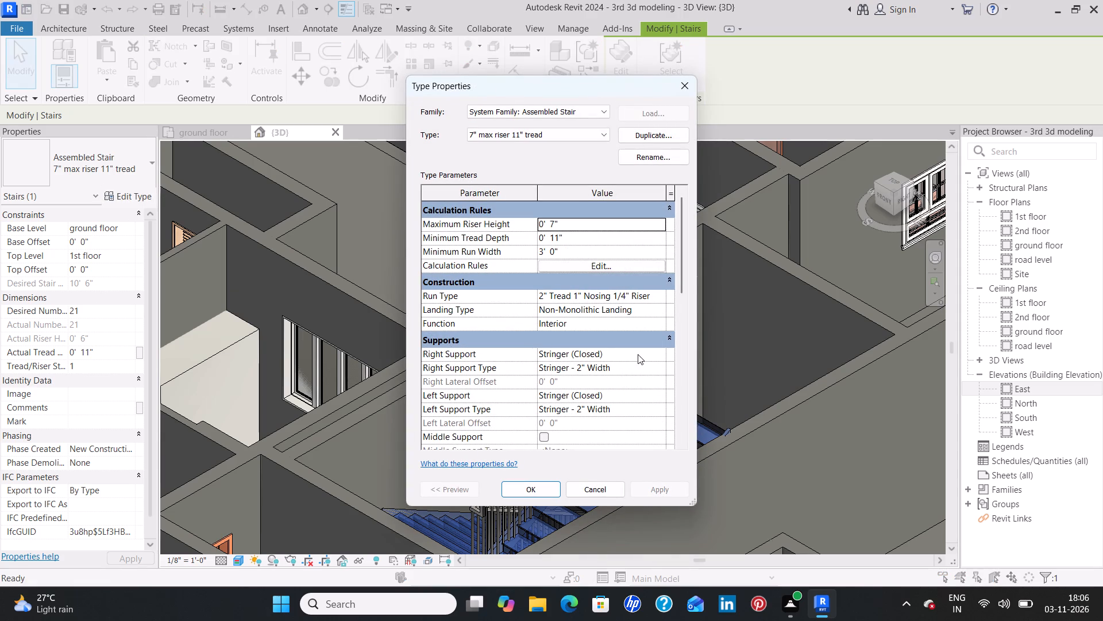
click(638, 354)
click(659, 357)
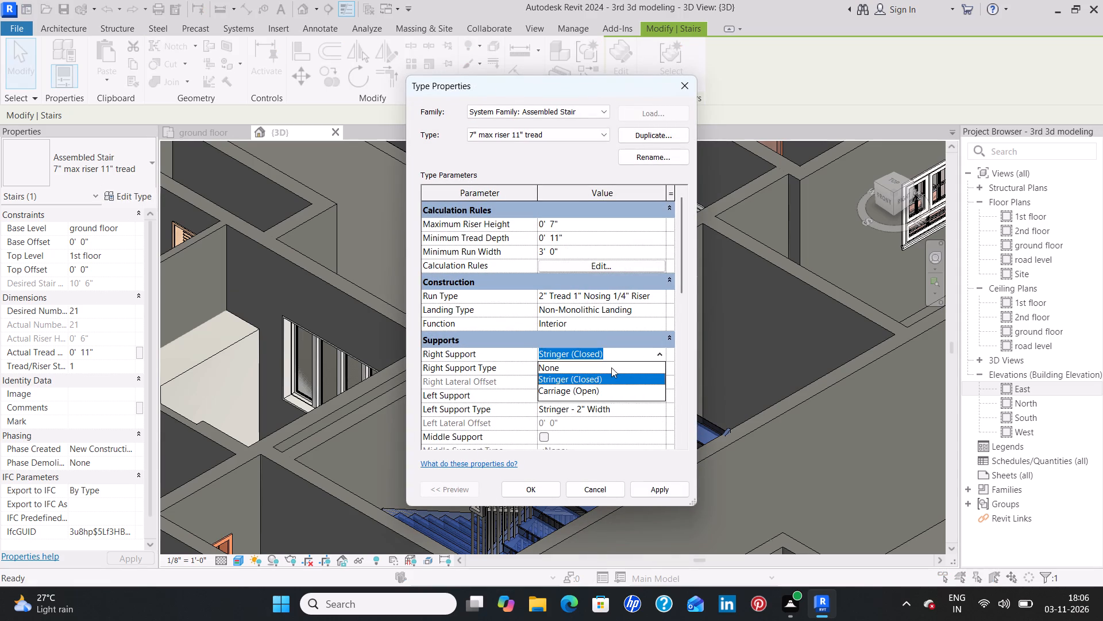
click(610, 367)
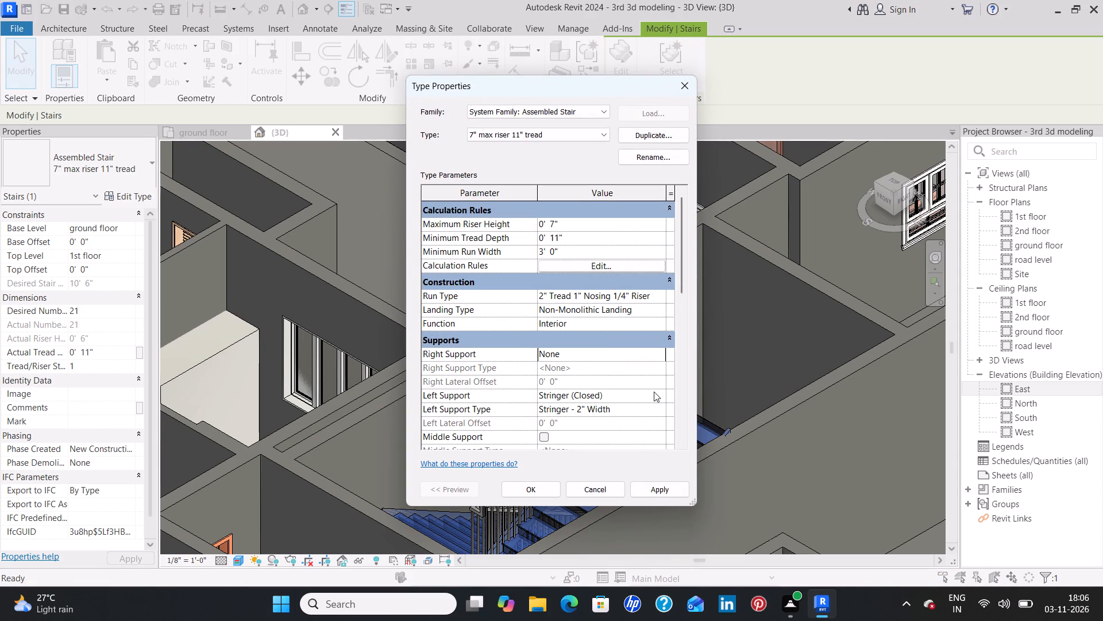
click(654, 392)
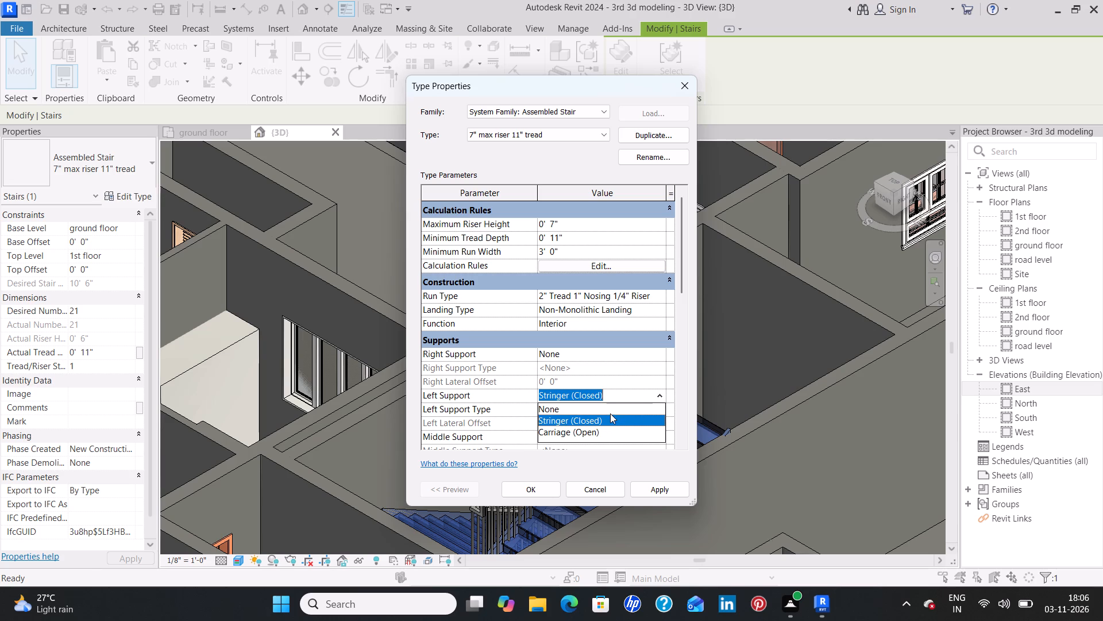
click(610, 411)
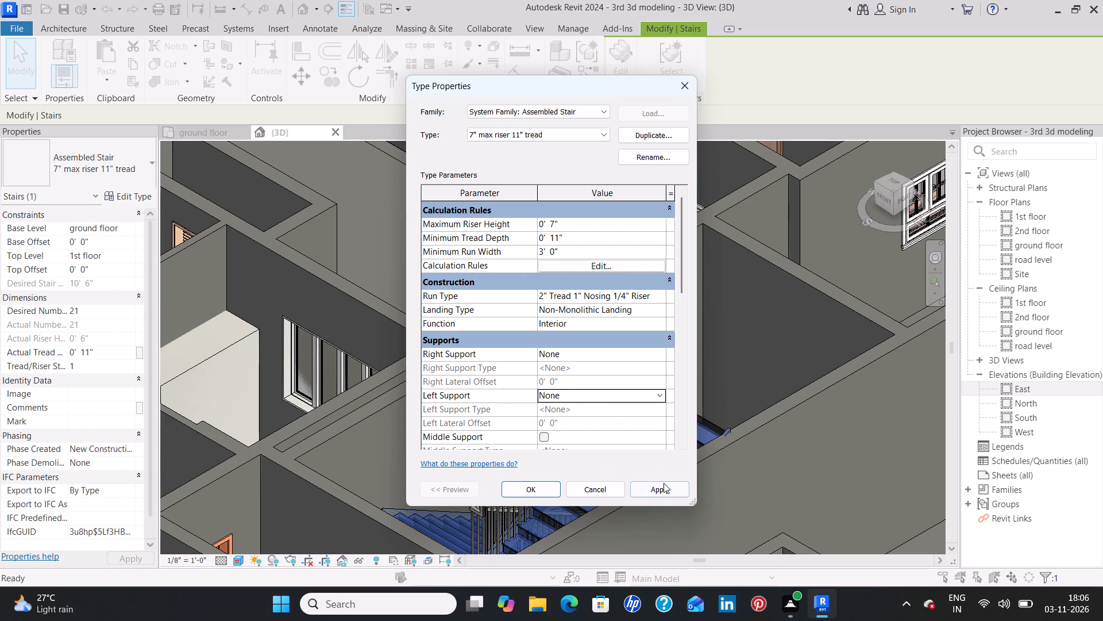
click(664, 484)
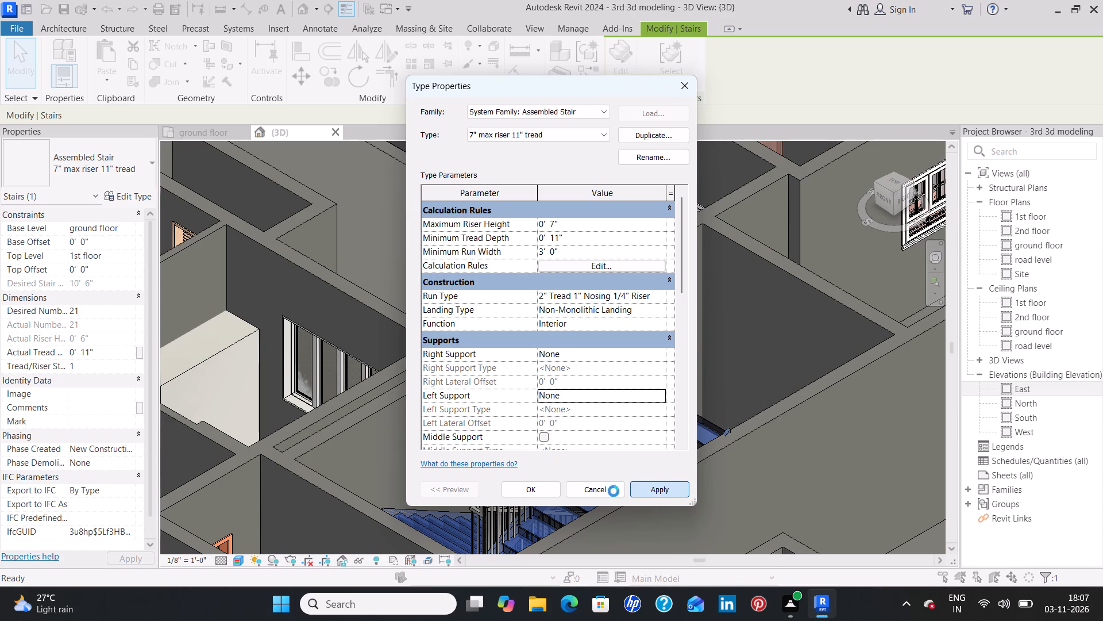
click(547, 487)
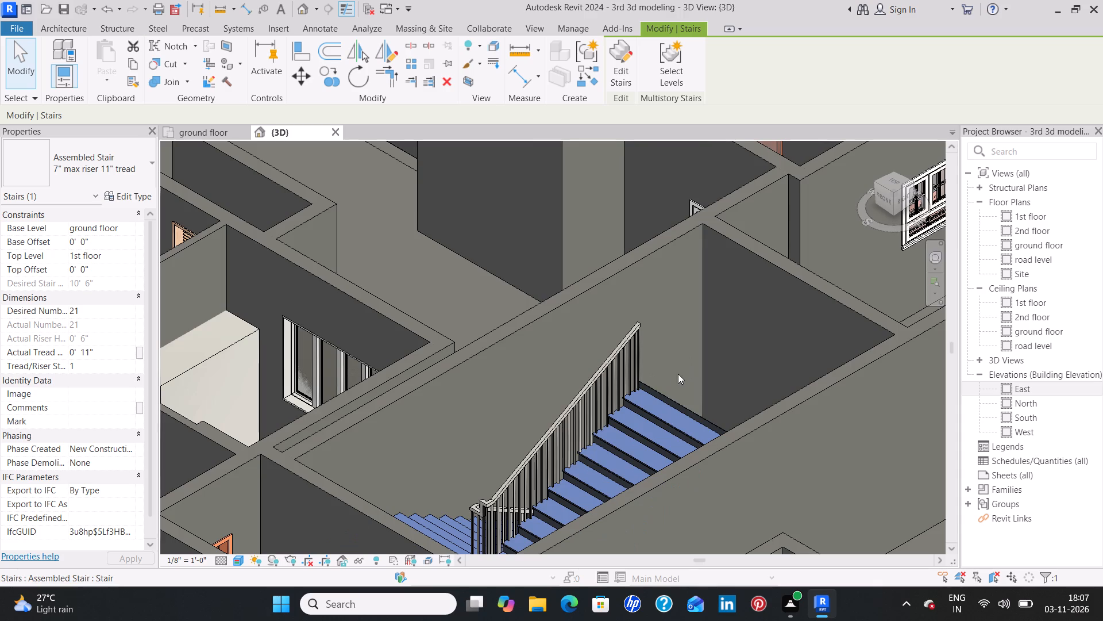
Turn the 72" x 72" x 24" Entertainment Center in the bedroom beside the staircase around to face the opposite way.
scroll(672, 376, down, 3)
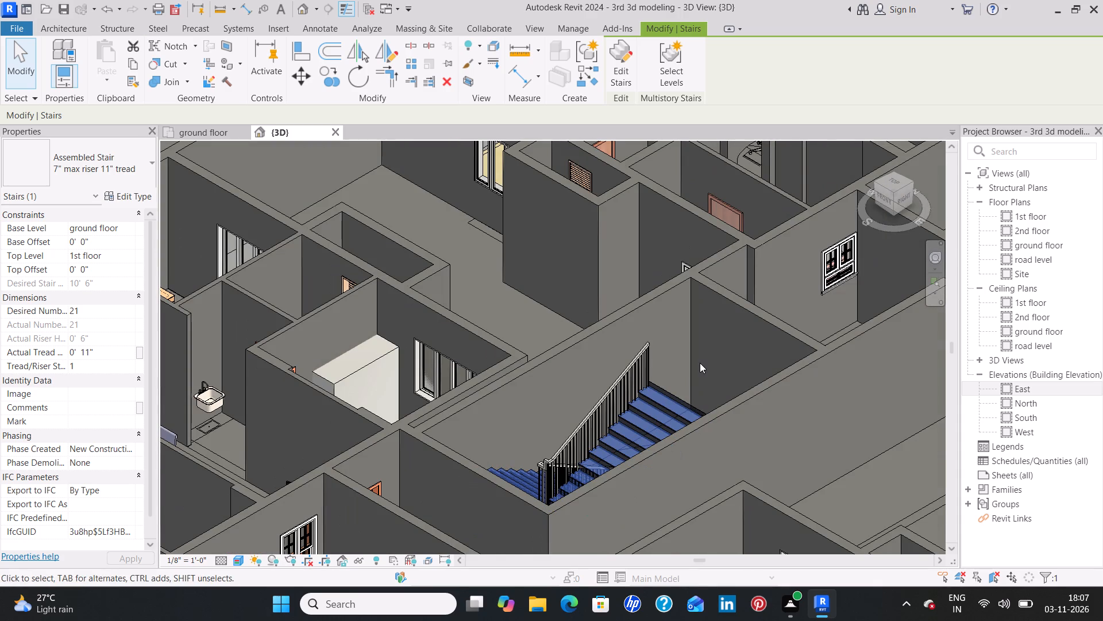
click(700, 363)
scroll(707, 362, down, 3)
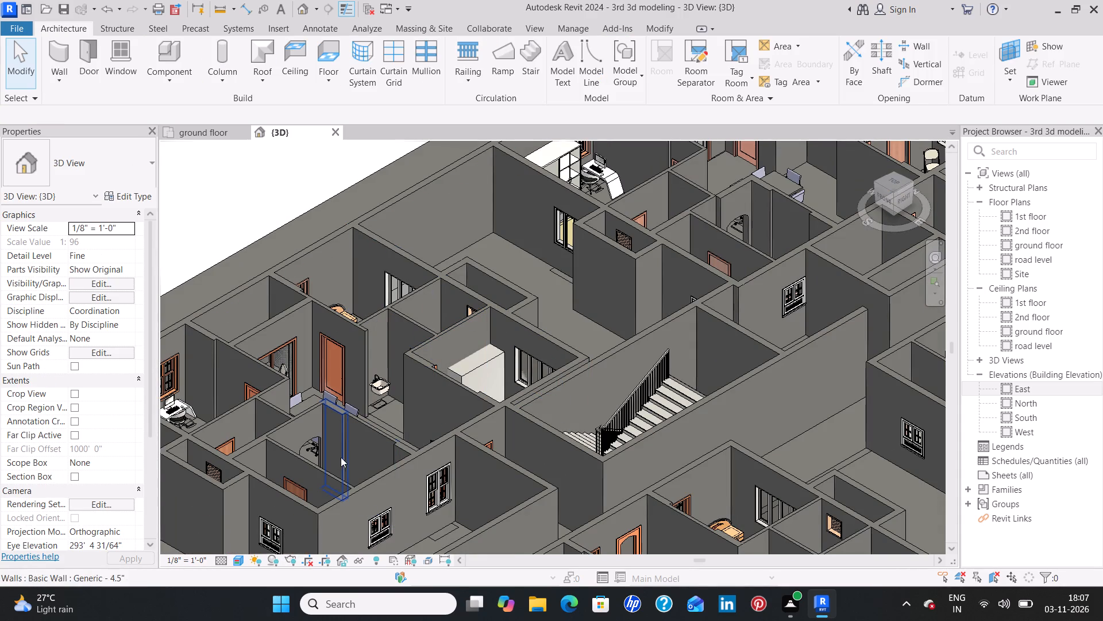
shift+middle_drag(362, 429, 377, 470)
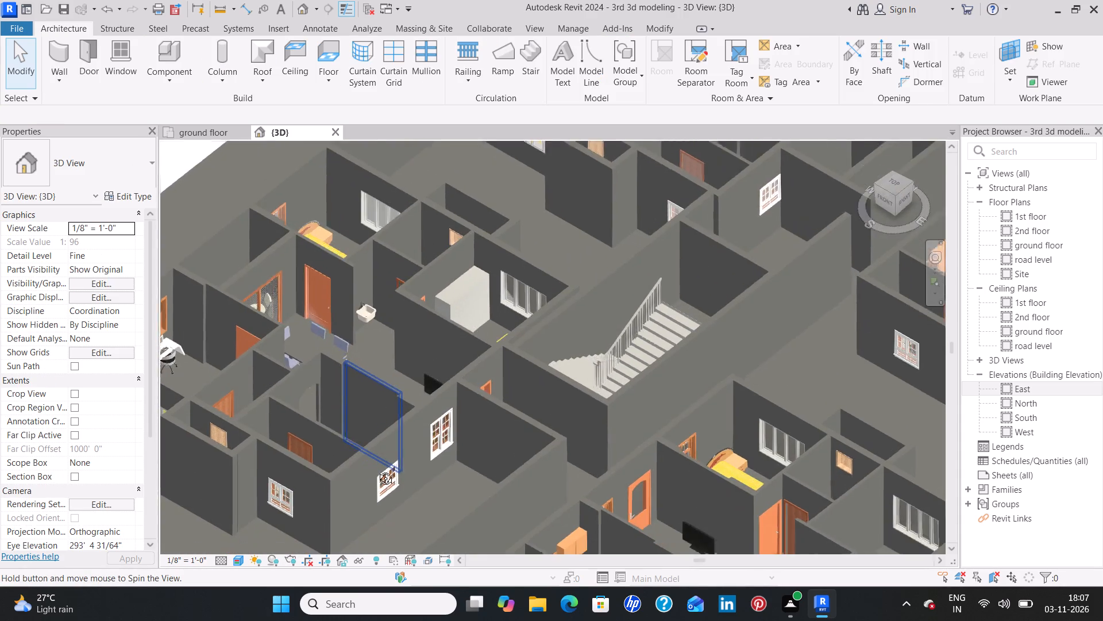
shift+middle_drag(377, 470, 379, 488)
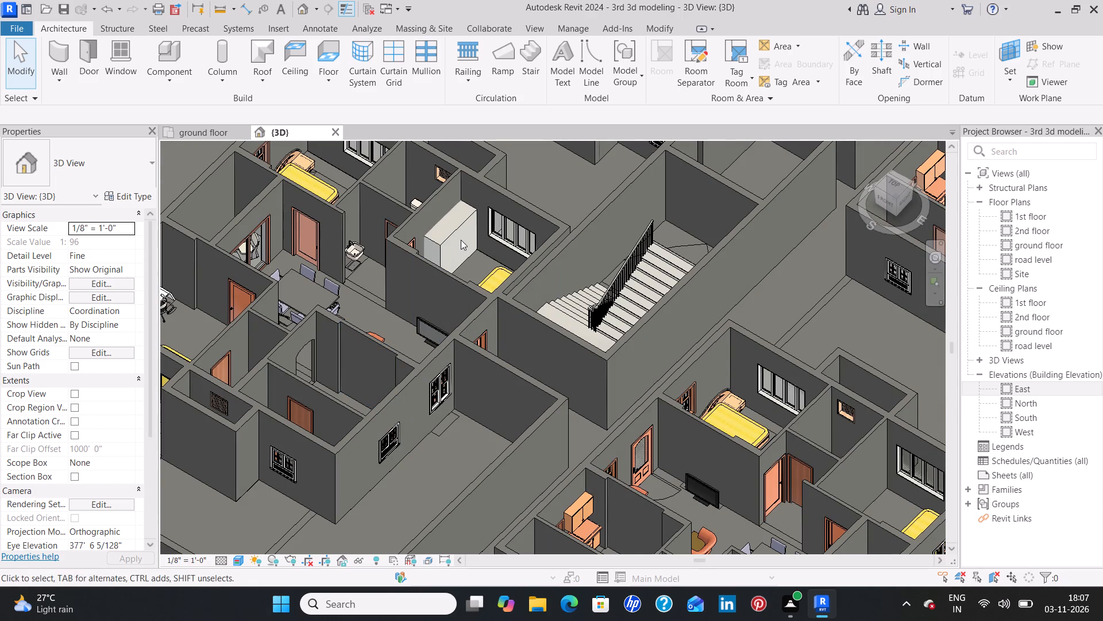
click(461, 240)
click(449, 235)
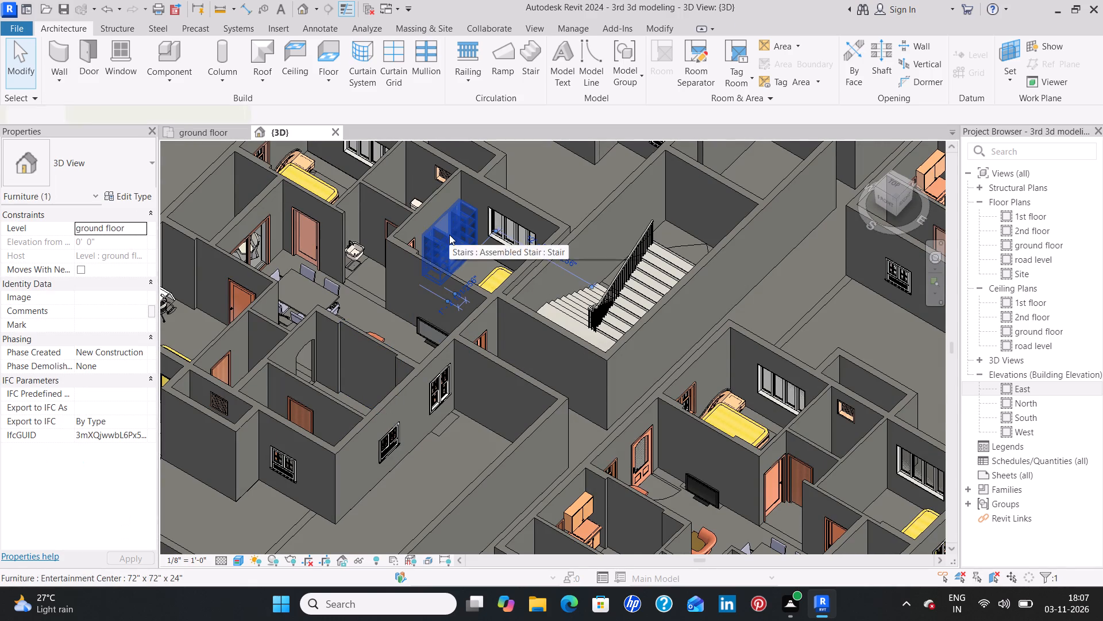
key(space)
key(space)
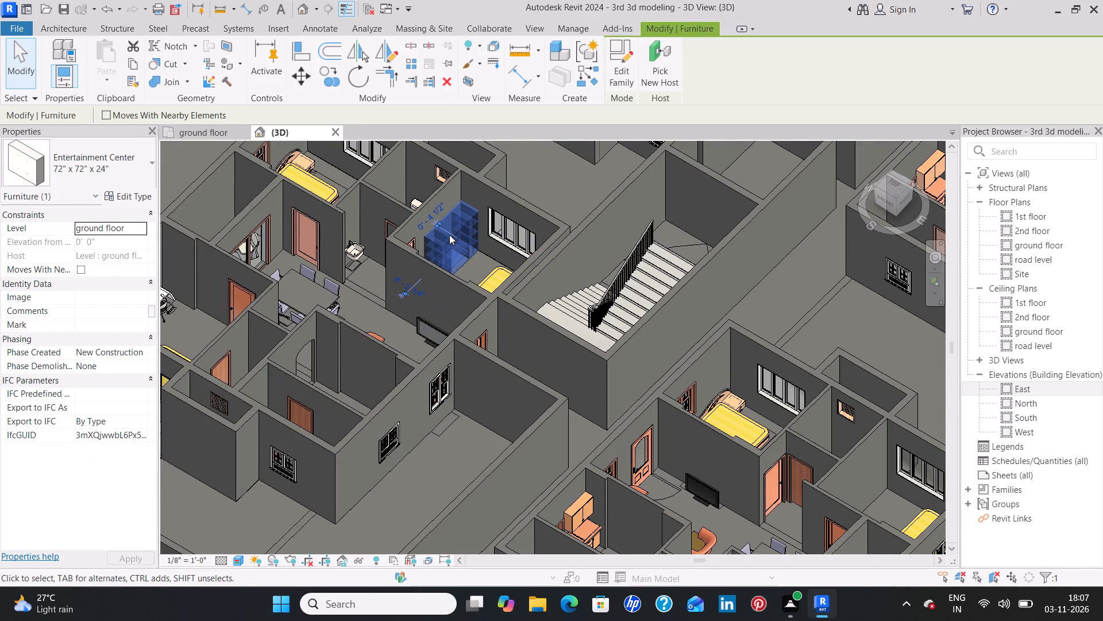
Turn the Entertainment Center beside the computer desk in the flat's corner bedroom around to face the opposite way.
click(481, 263)
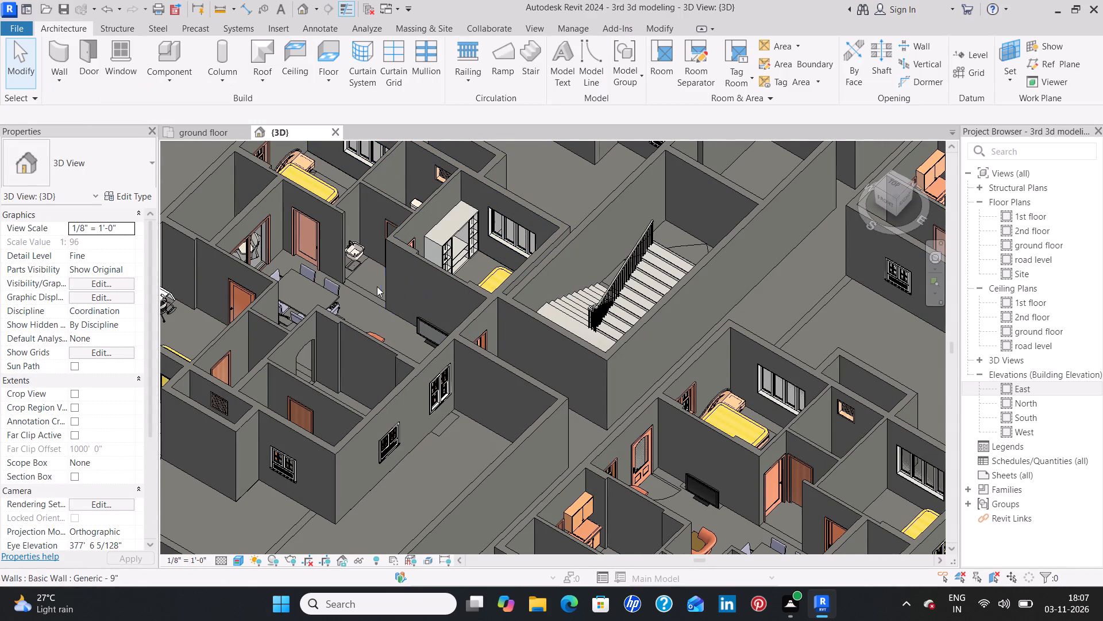
shift+middle_drag(319, 354, 325, 369)
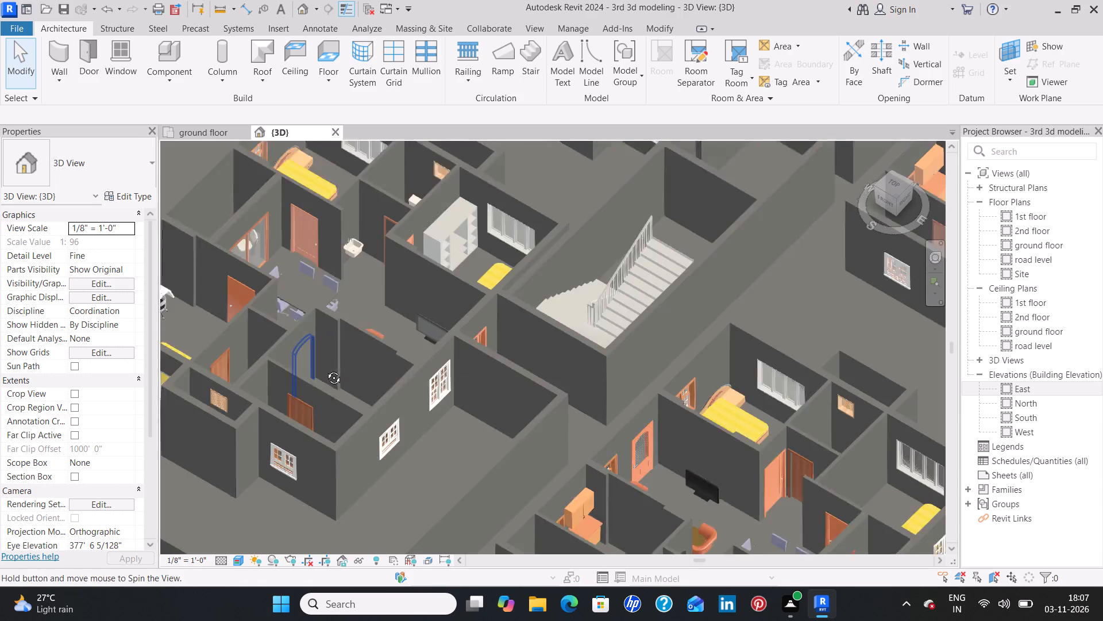
shift+middle_drag(325, 369, 346, 413)
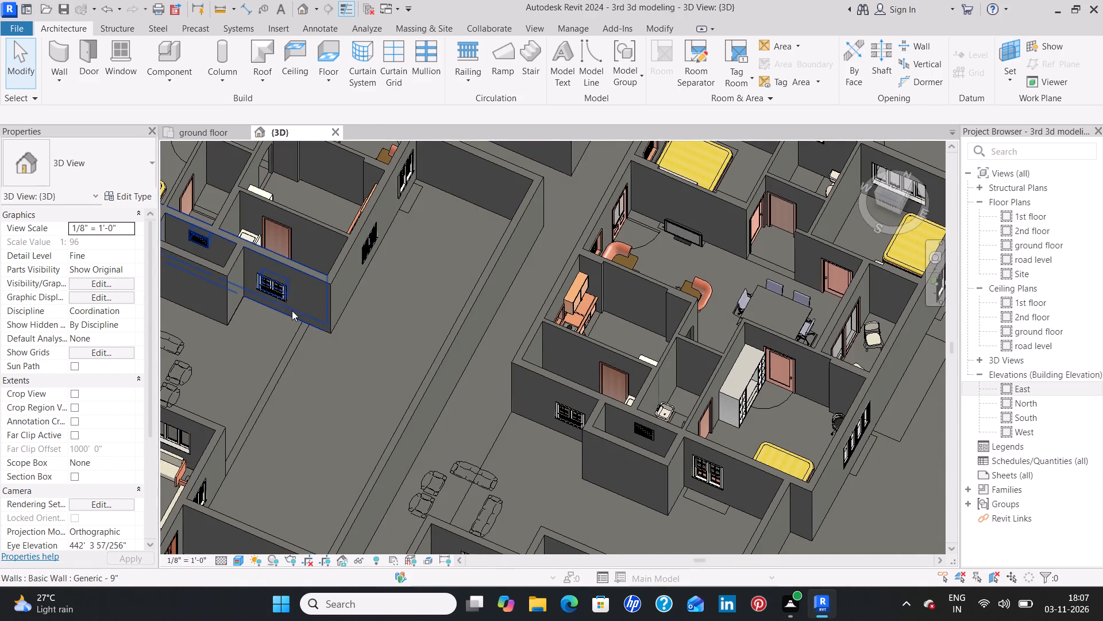
middle_drag(292, 310, 438, 439)
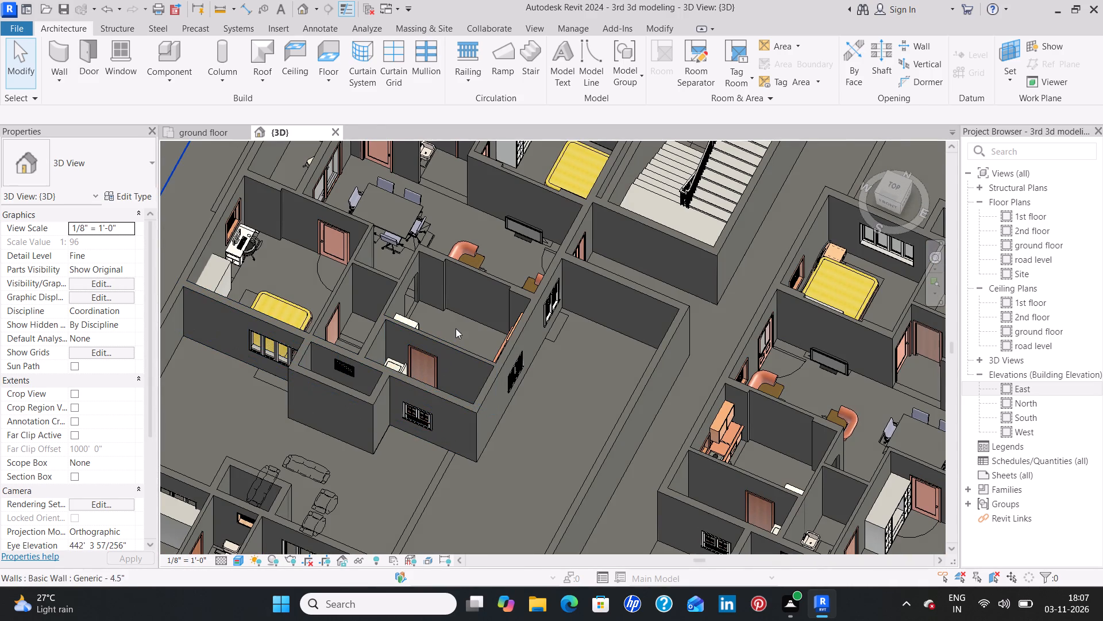
shift+middle_drag(456, 328, 423, 394)
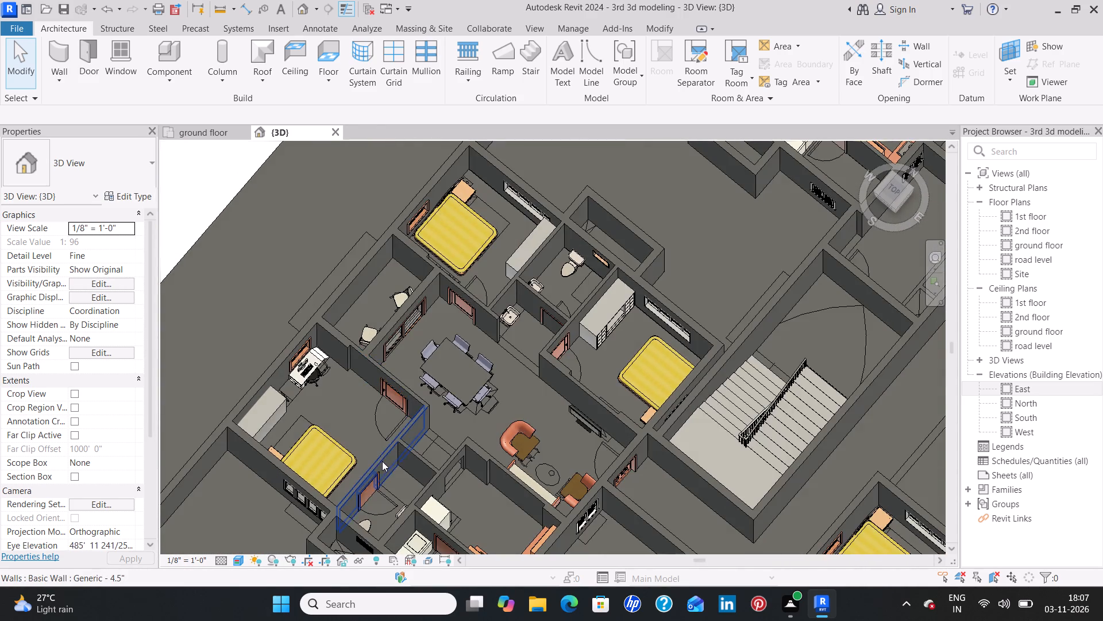
middle_drag(379, 459, 345, 256)
shift+middle_drag(464, 329, 444, 341)
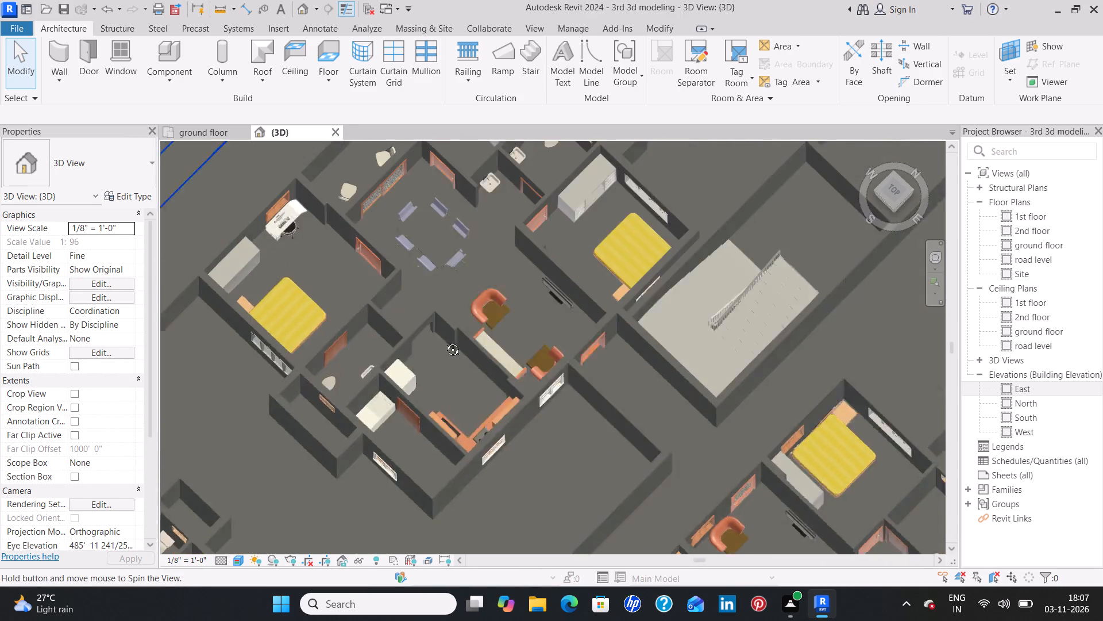
shift+middle_drag(444, 341, 412, 360)
middle_drag(284, 524, 328, 210)
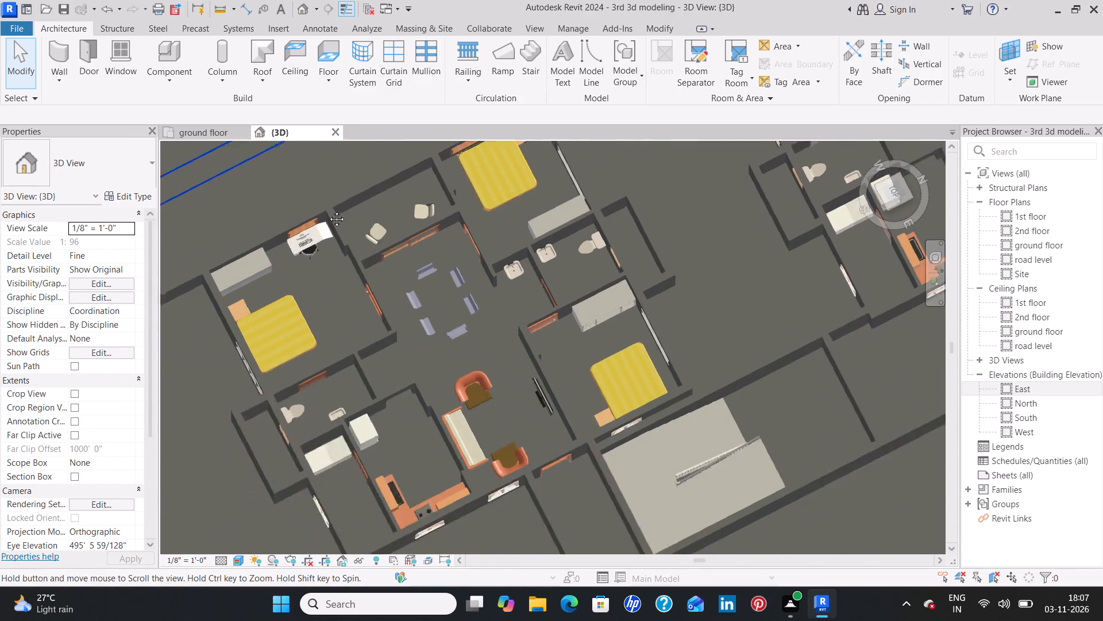
middle_drag(328, 210, 332, 205)
click(276, 177)
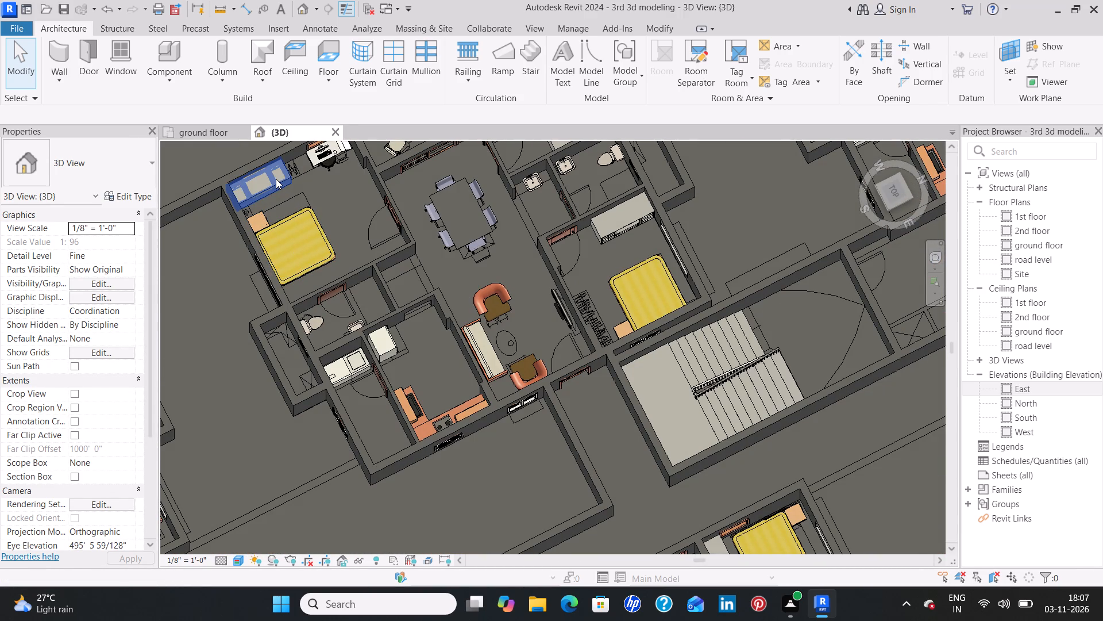
click(276, 179)
key(space)
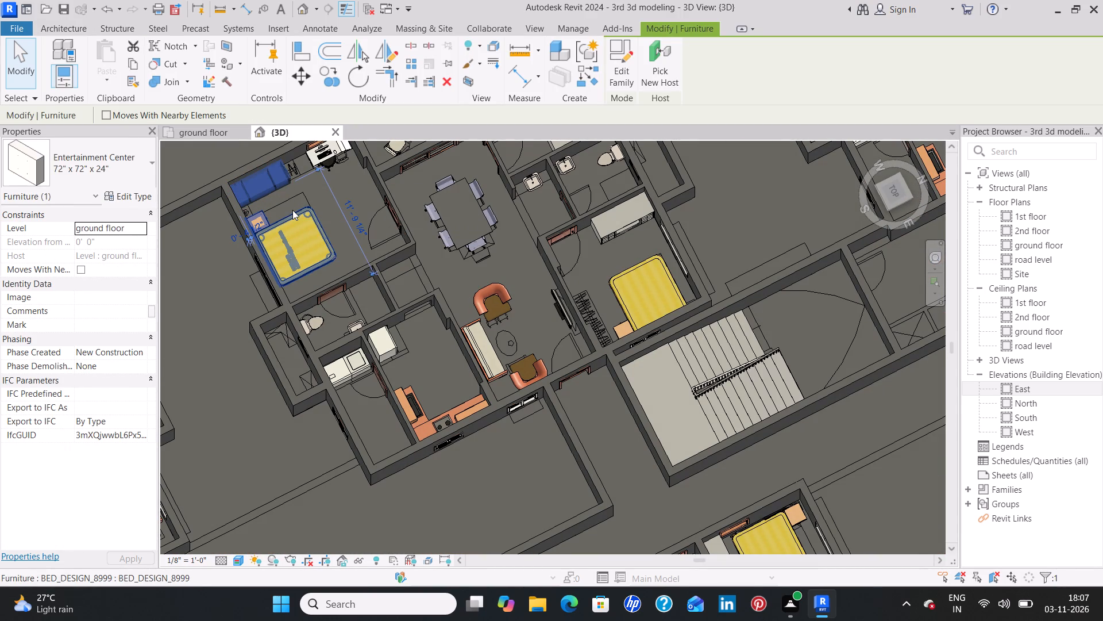
key(space)
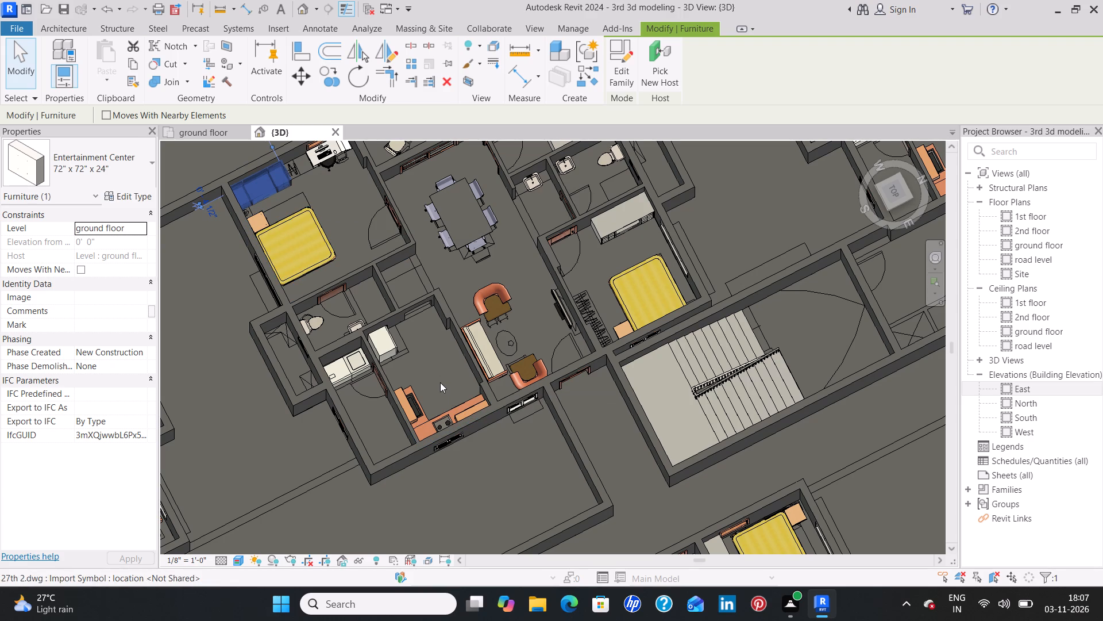
Turn the Entertainment Center along the window wall in the neighbouring flat's bedroom, across the open area, around to face the bed.
shift+middle_drag(440, 382, 571, 345)
middle_drag(337, 175, 411, 407)
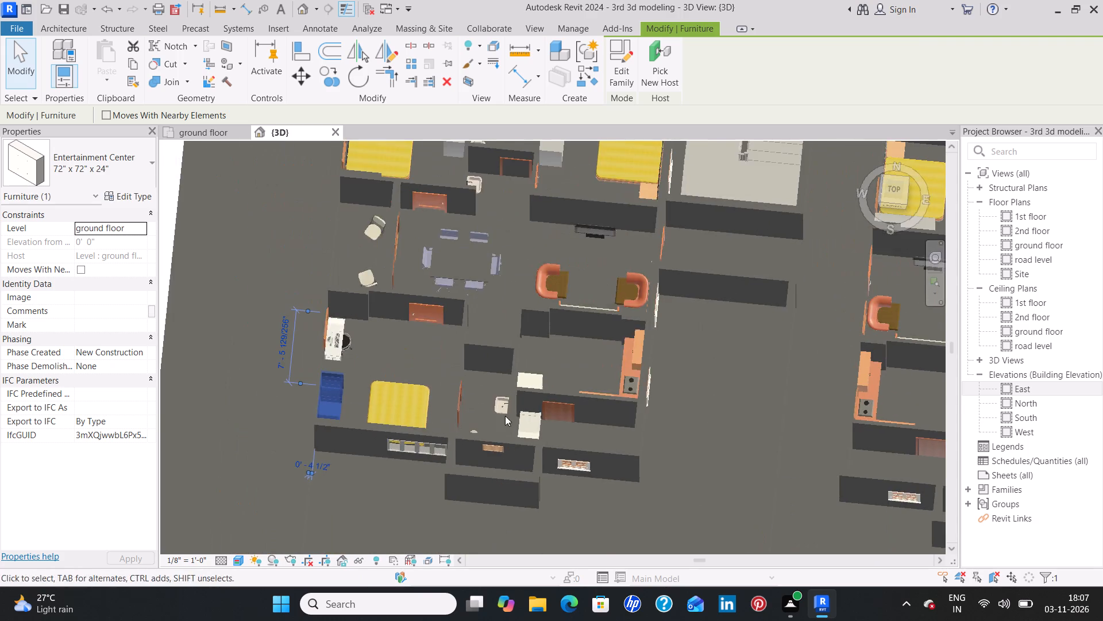
middle_drag(564, 388, 666, 348)
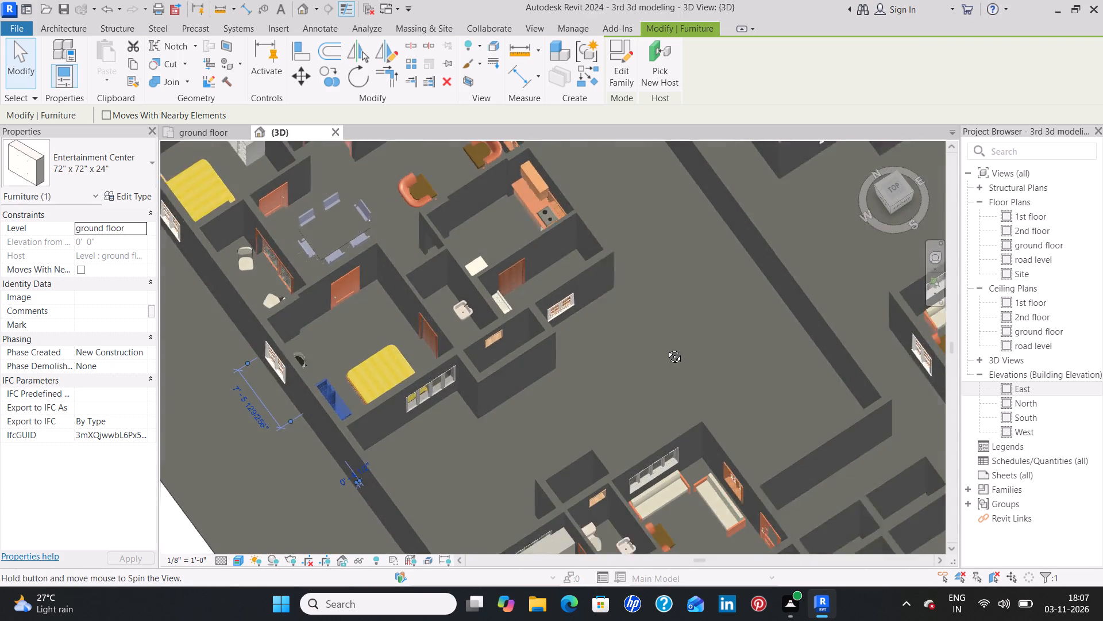
middle_drag(666, 348, 667, 340)
middle_drag(486, 208, 536, 172)
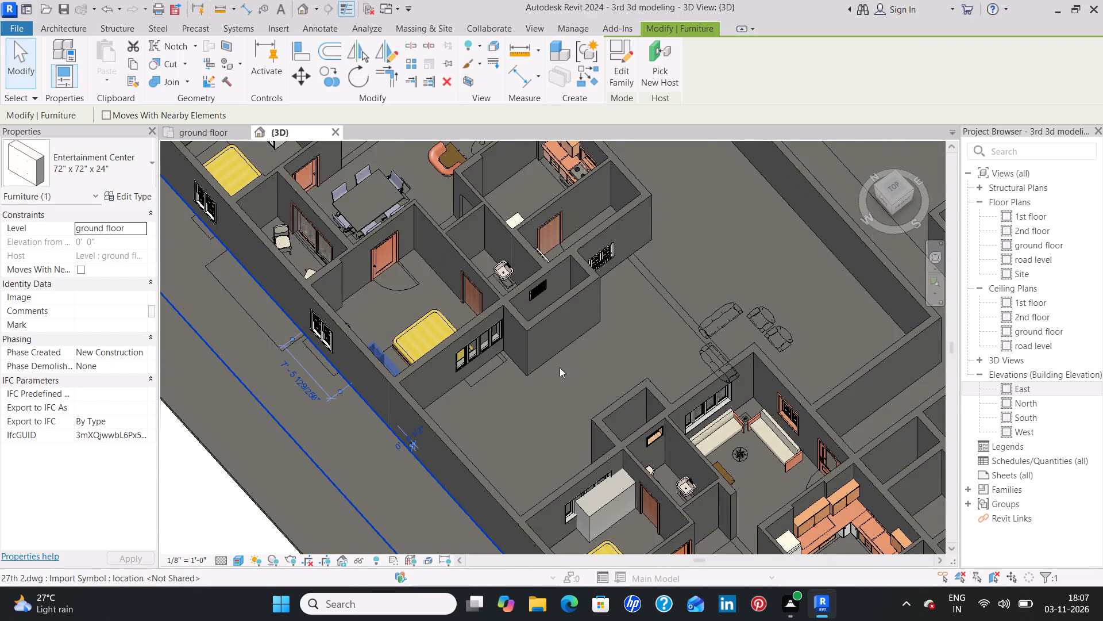
middle_drag(560, 367, 440, 227)
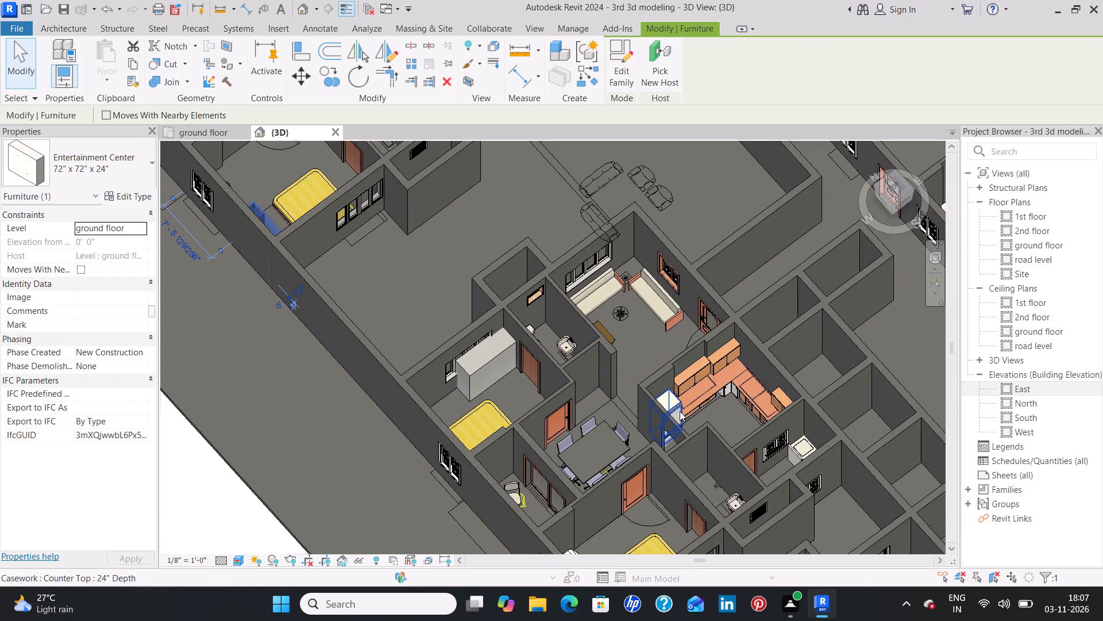
shift+middle_drag(674, 410, 644, 426)
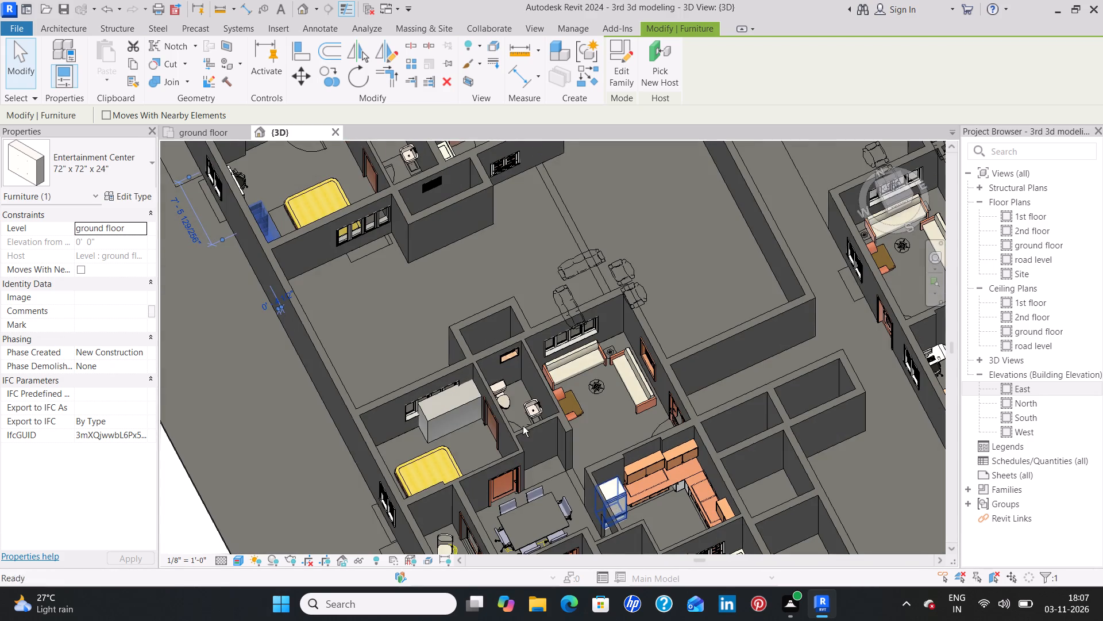
click(446, 407)
key(space)
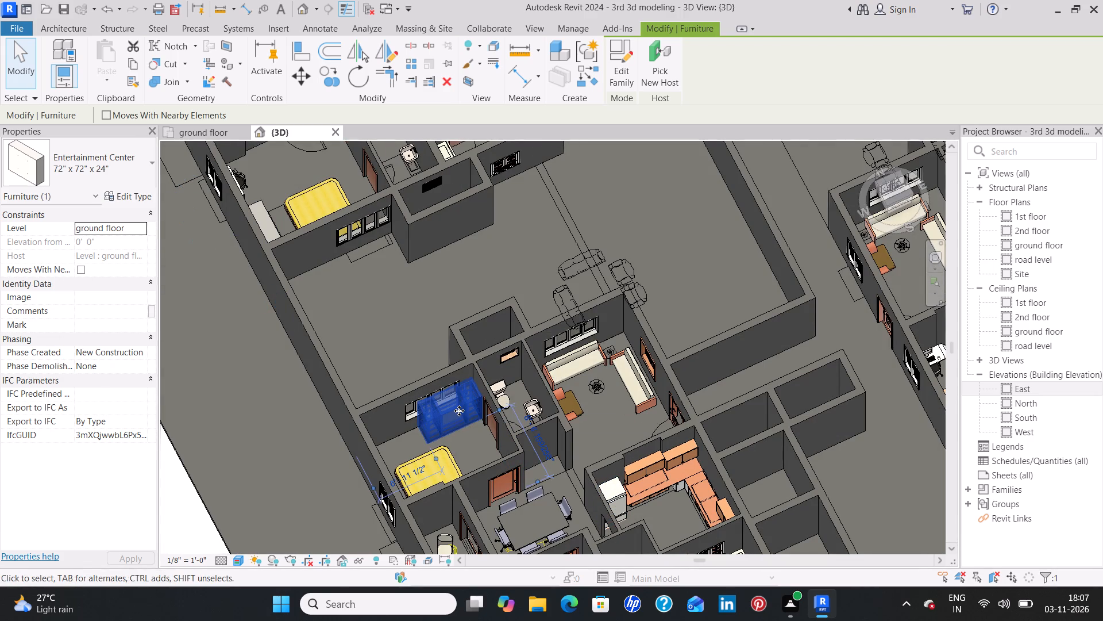
key(space)
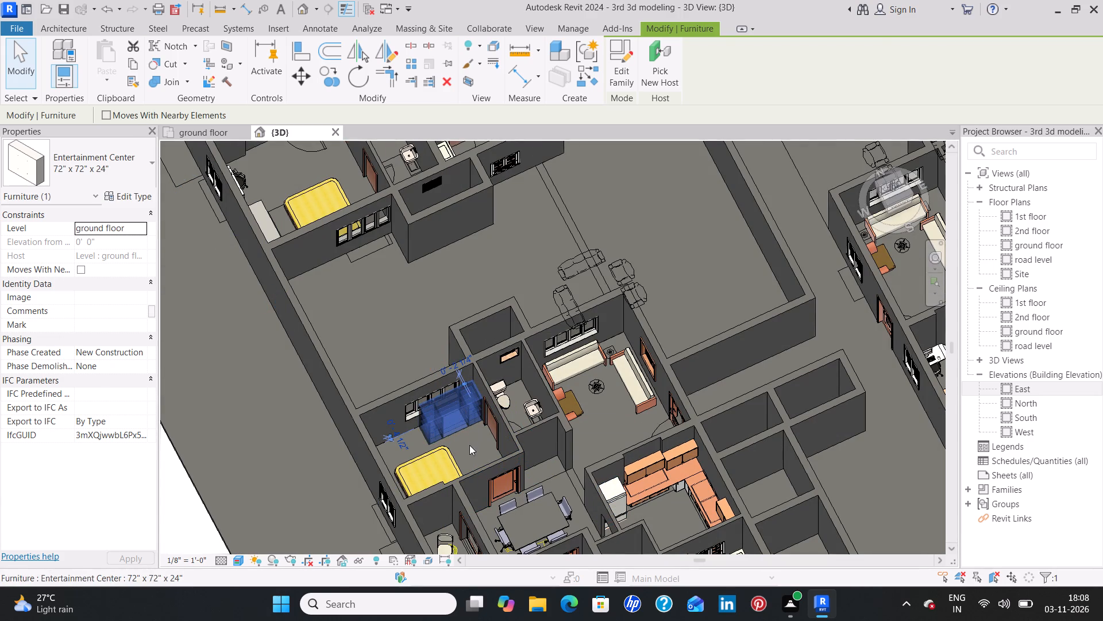
click(469, 445)
Turn the Entertainment Center between the bed and the wall of the balcony with two chairs around to face the opposite way.
middle_drag(499, 239, 532, 357)
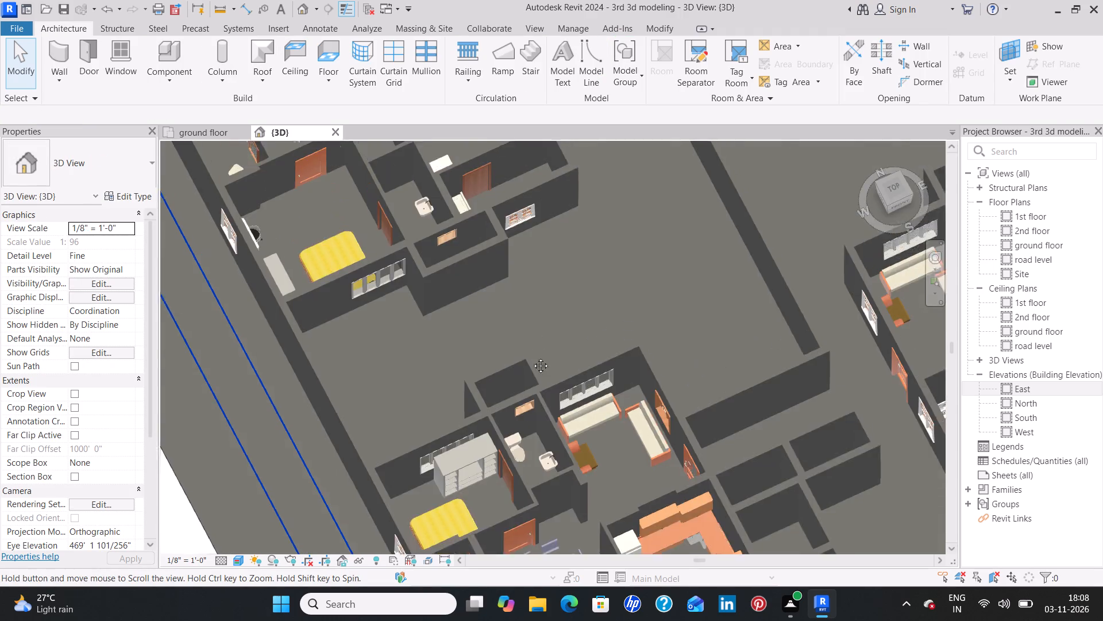
middle_drag(532, 357, 577, 524)
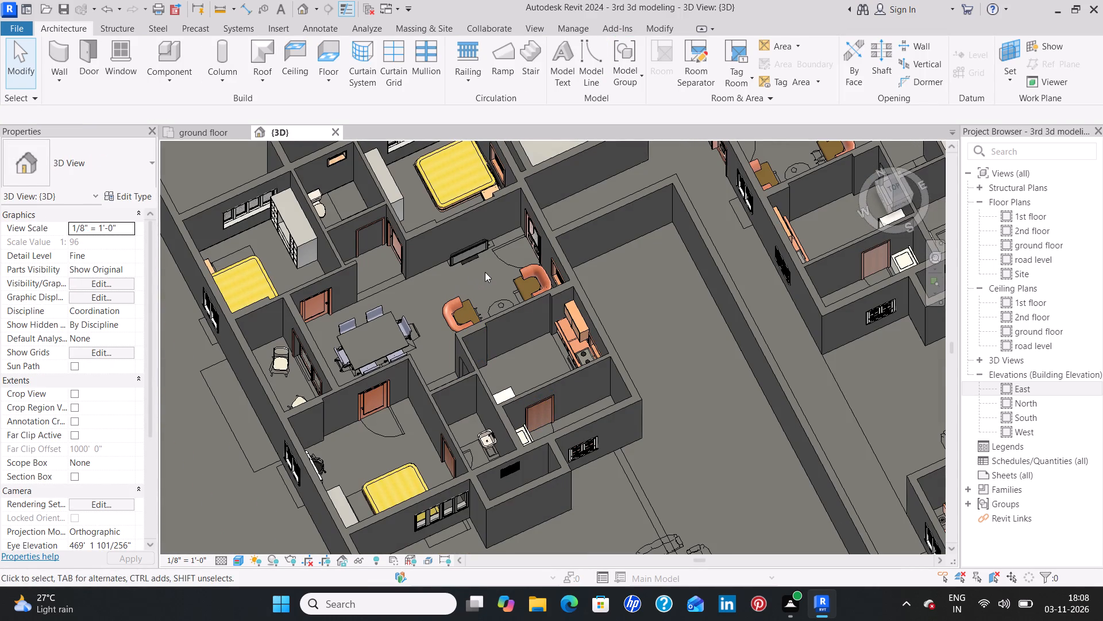
ctrl+middle_drag(485, 271, 475, 281)
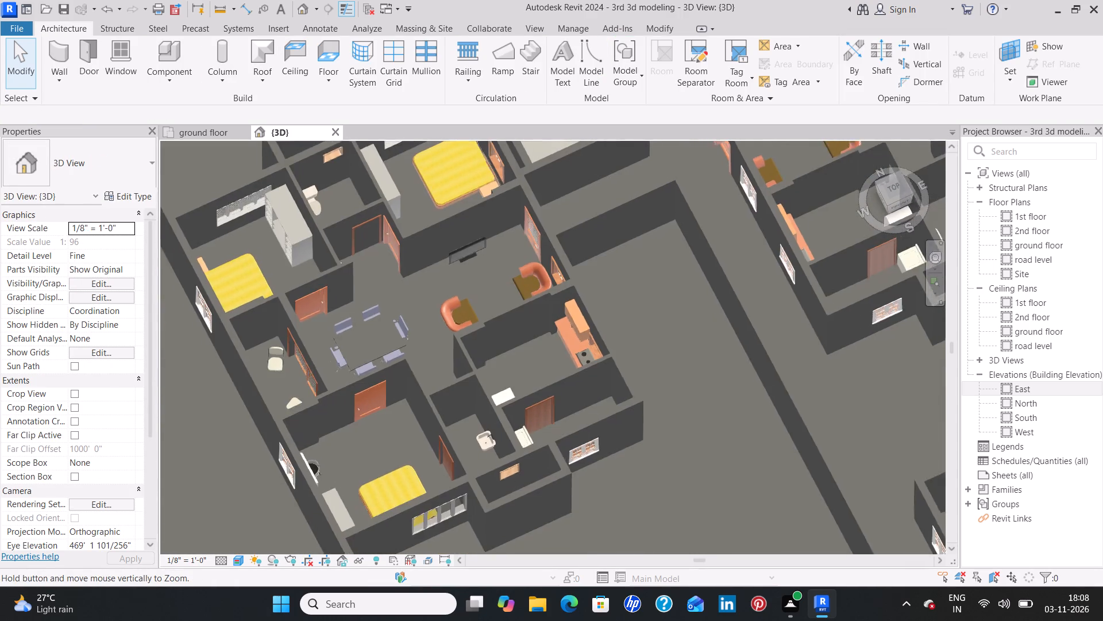
ctrl+middle_drag(475, 281, 468, 285)
shift+middle_drag(485, 282, 426, 321)
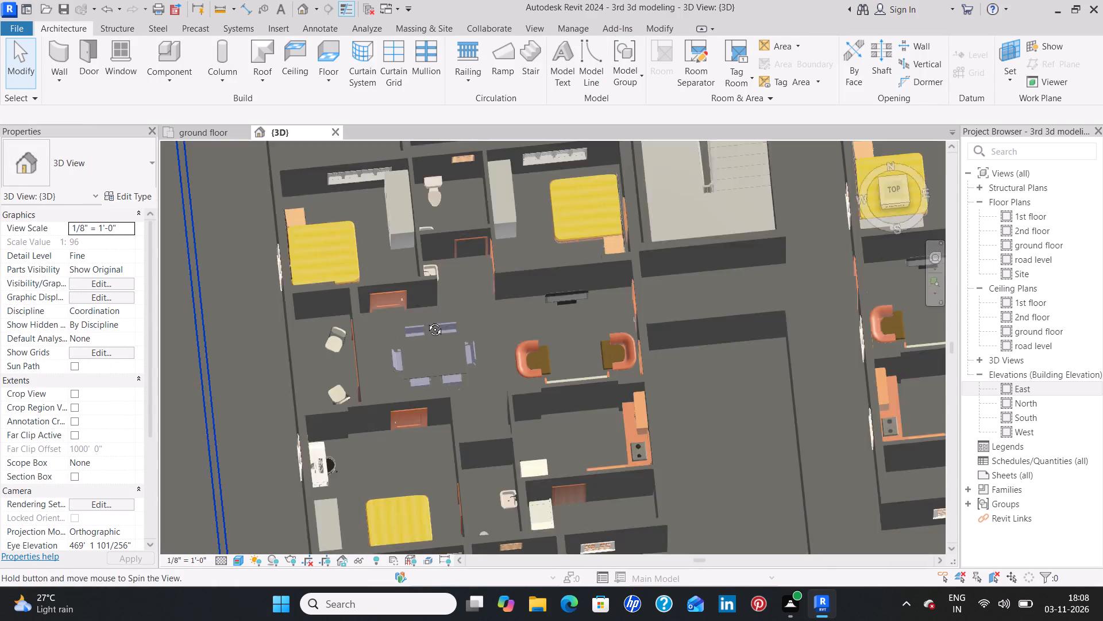
shift+middle_drag(426, 321, 404, 330)
shift+middle_drag(551, 369, 506, 394)
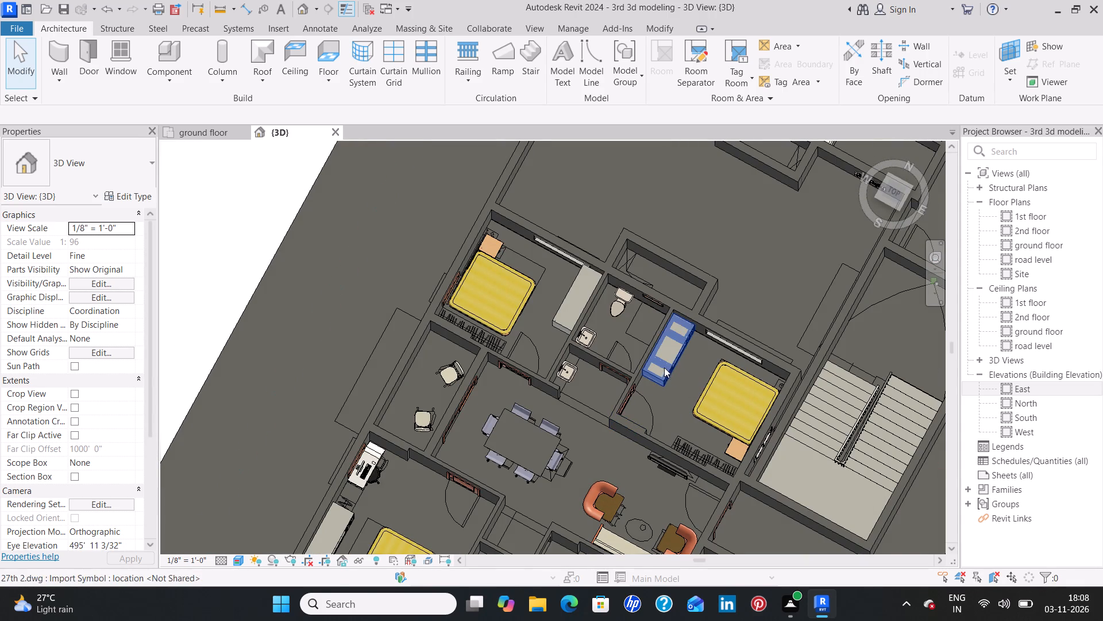
shift+middle_drag(531, 460, 552, 312)
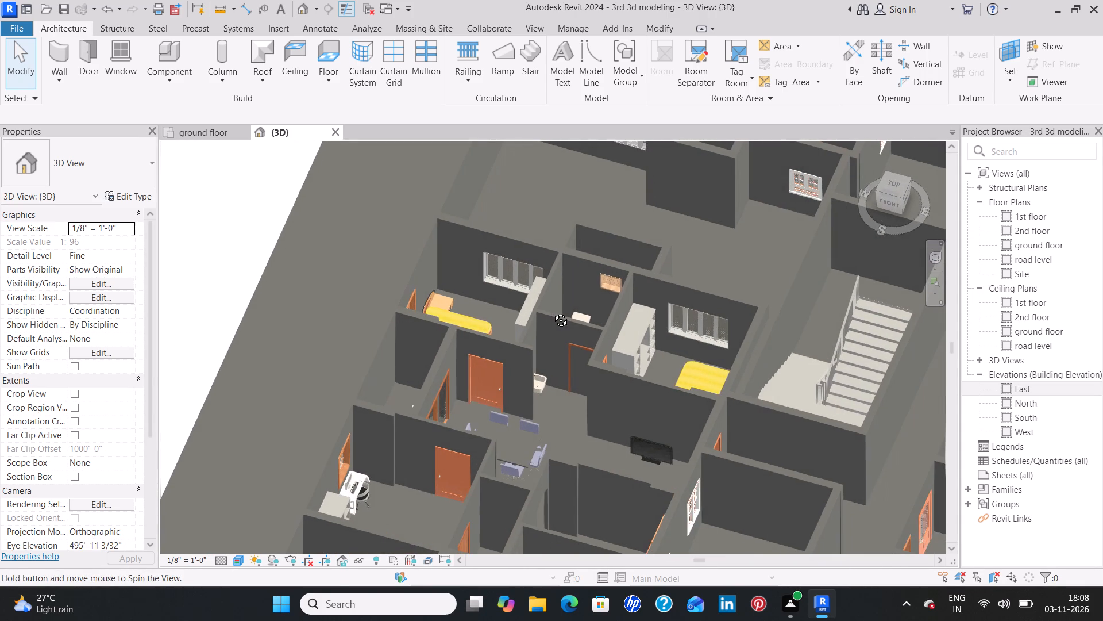
shift+middle_drag(552, 312, 556, 311)
scroll(564, 413, down, 2)
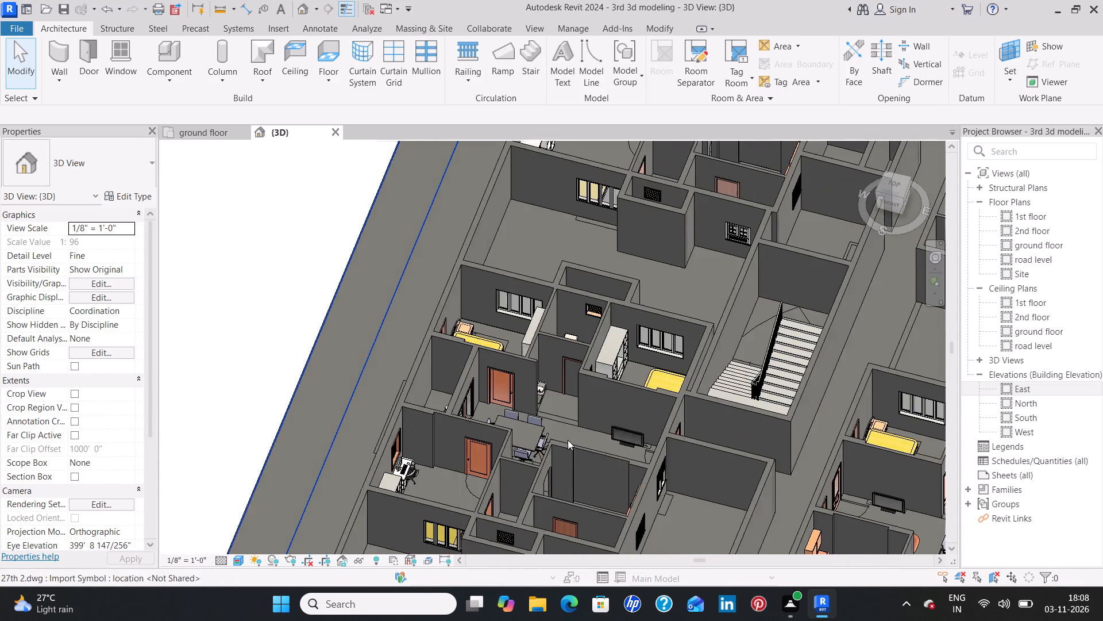
scroll(572, 440, down, 7)
scroll(589, 272, up, 12)
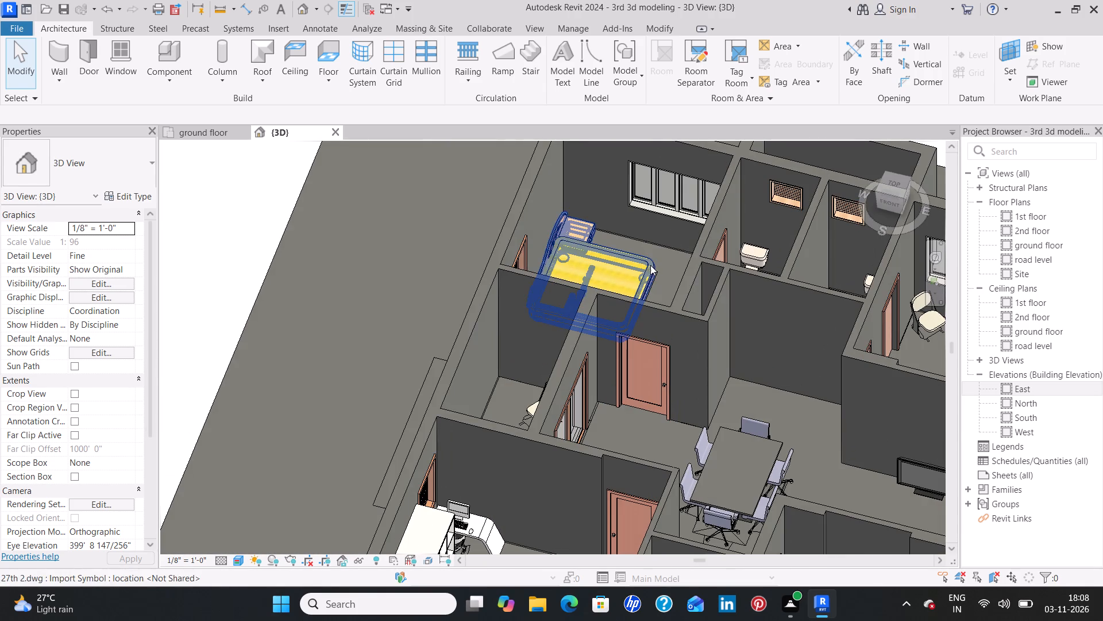
middle_drag(650, 265, 672, 270)
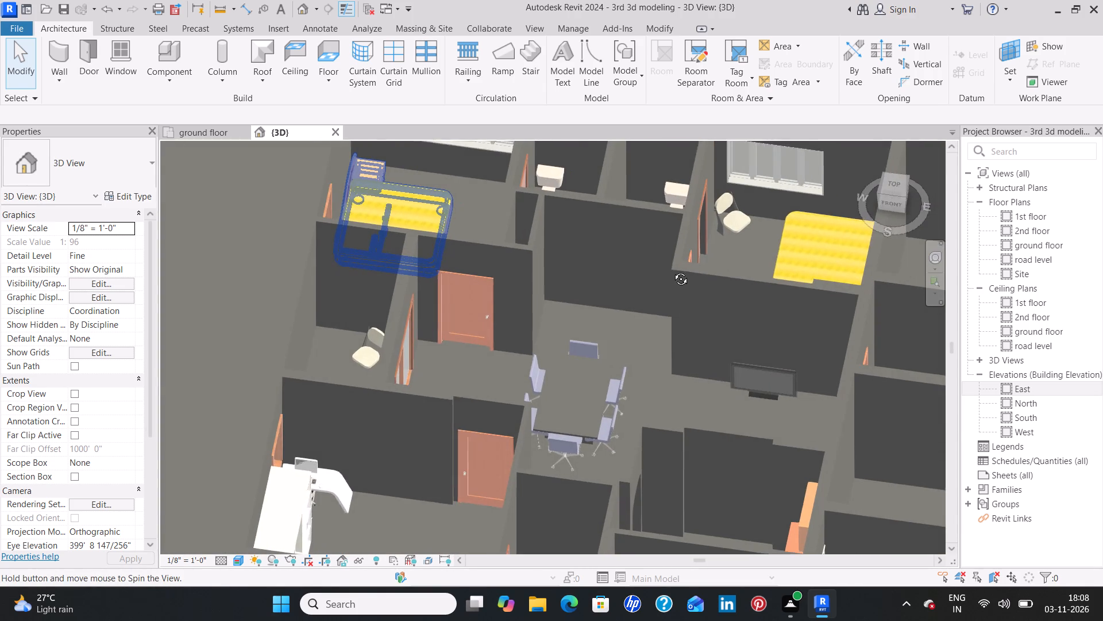
middle_drag(672, 270, 624, 365)
click(822, 208)
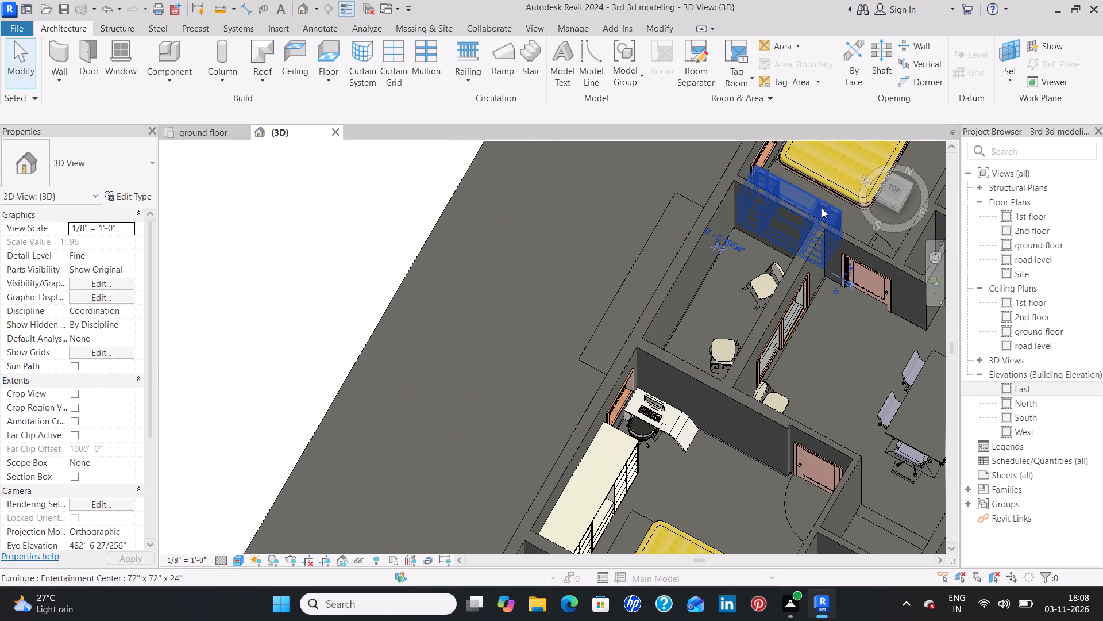
key(space)
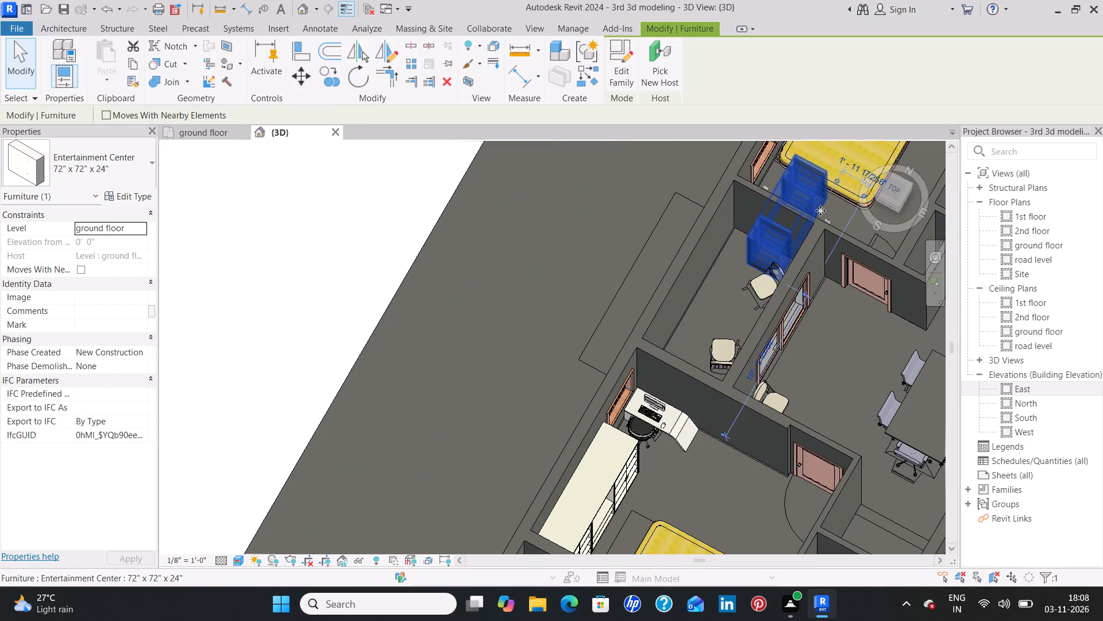
key(space)
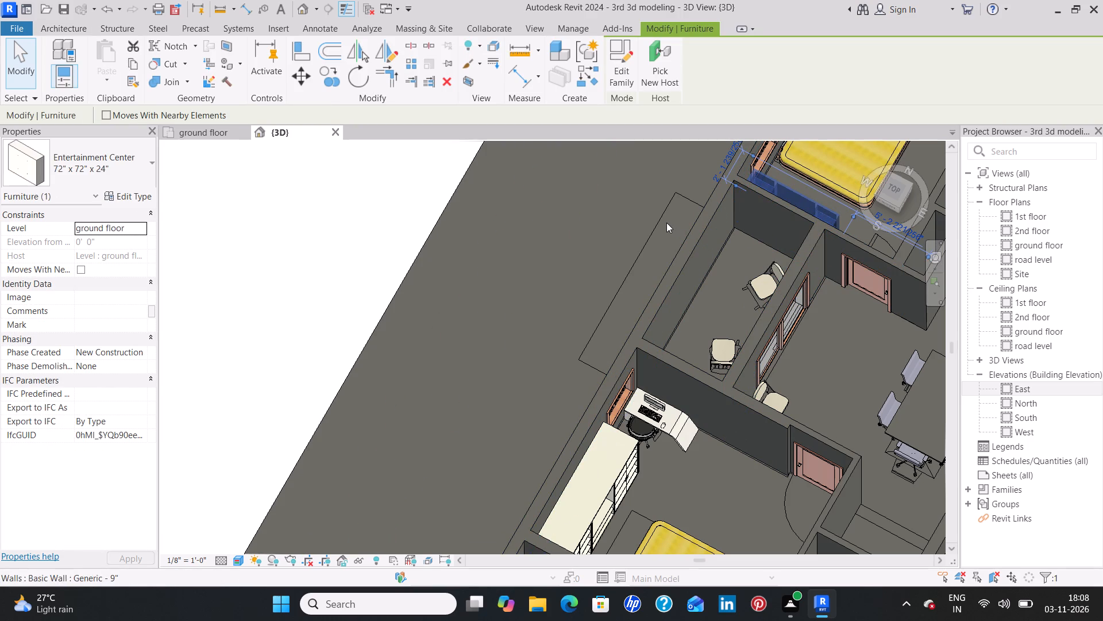
click(666, 223)
Turn the Entertainment Center in the bedroom behind the living room's television wall around to face the opposite way.
middle_drag(831, 369, 793, 359)
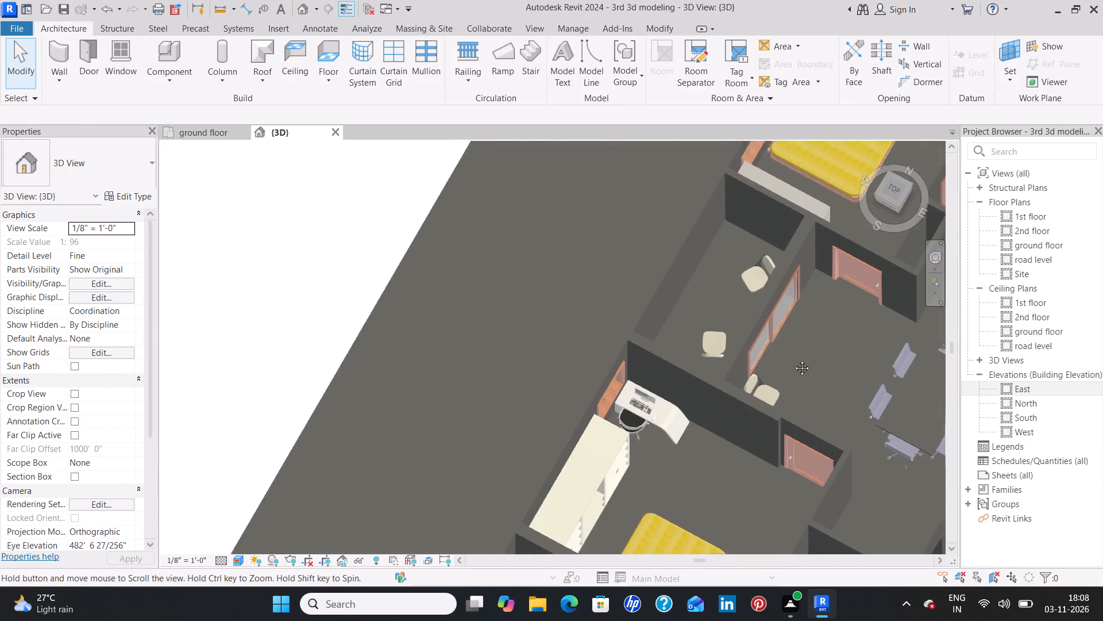
middle_drag(793, 359, 421, 355)
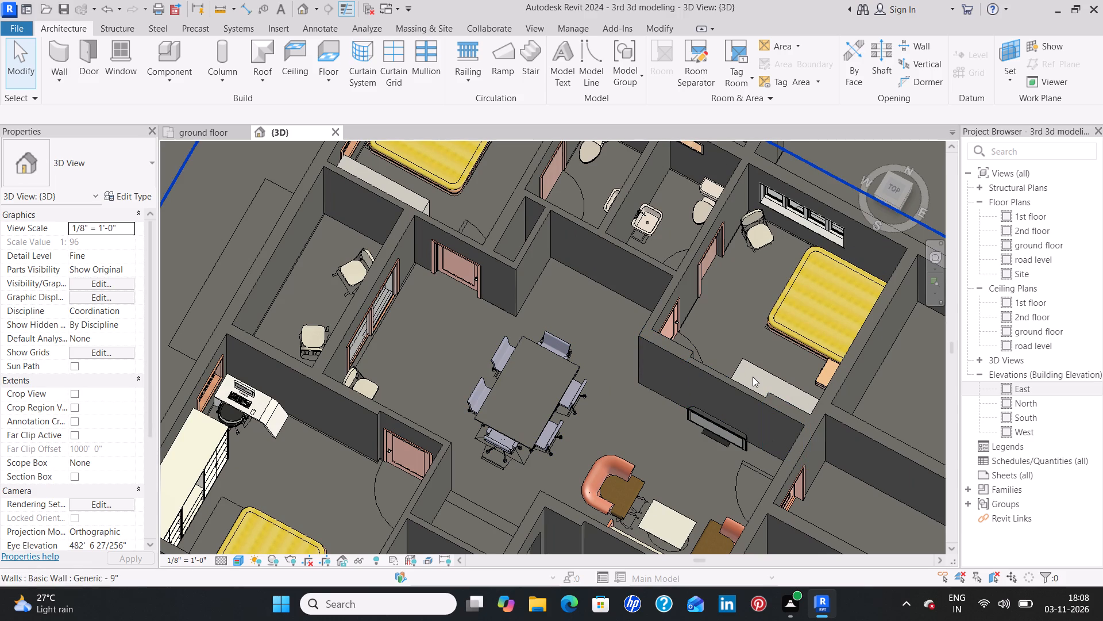
click(751, 374)
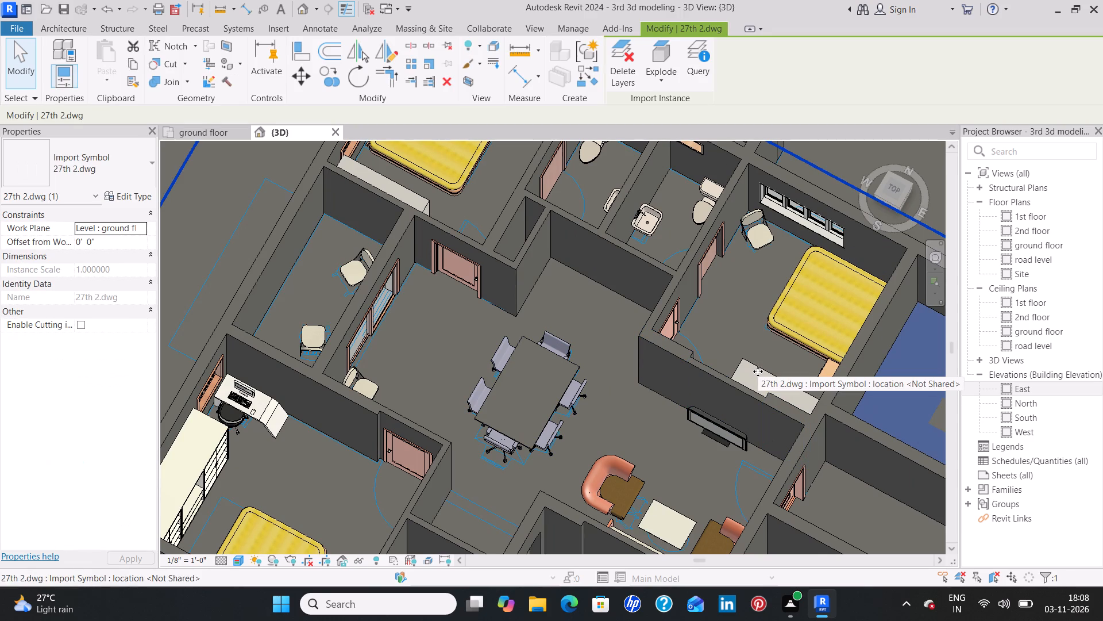
key(Escape)
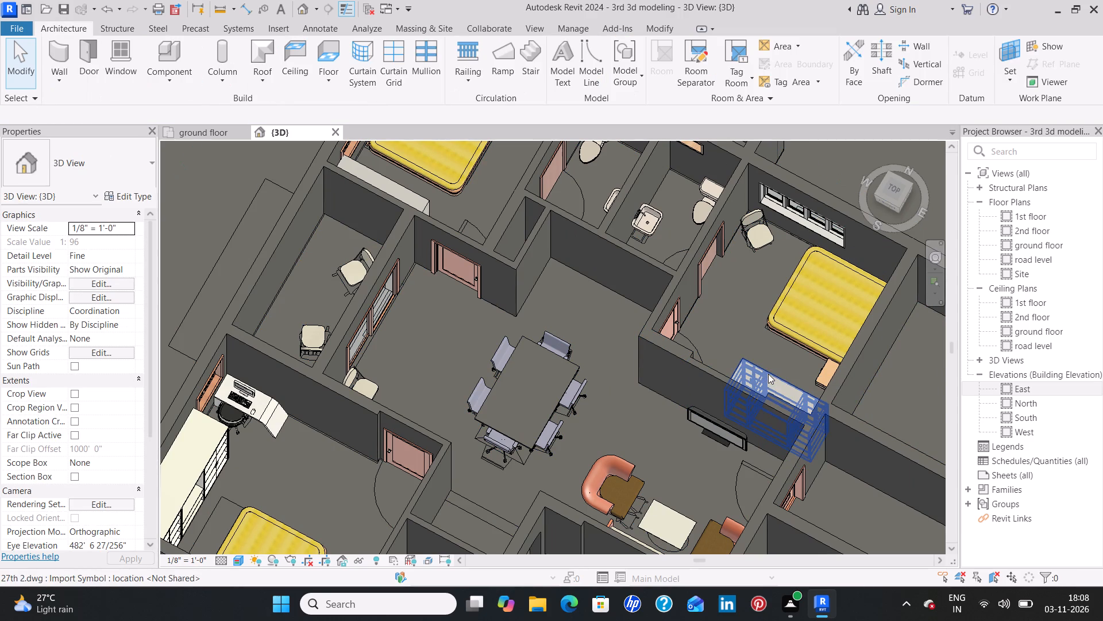
click(768, 374)
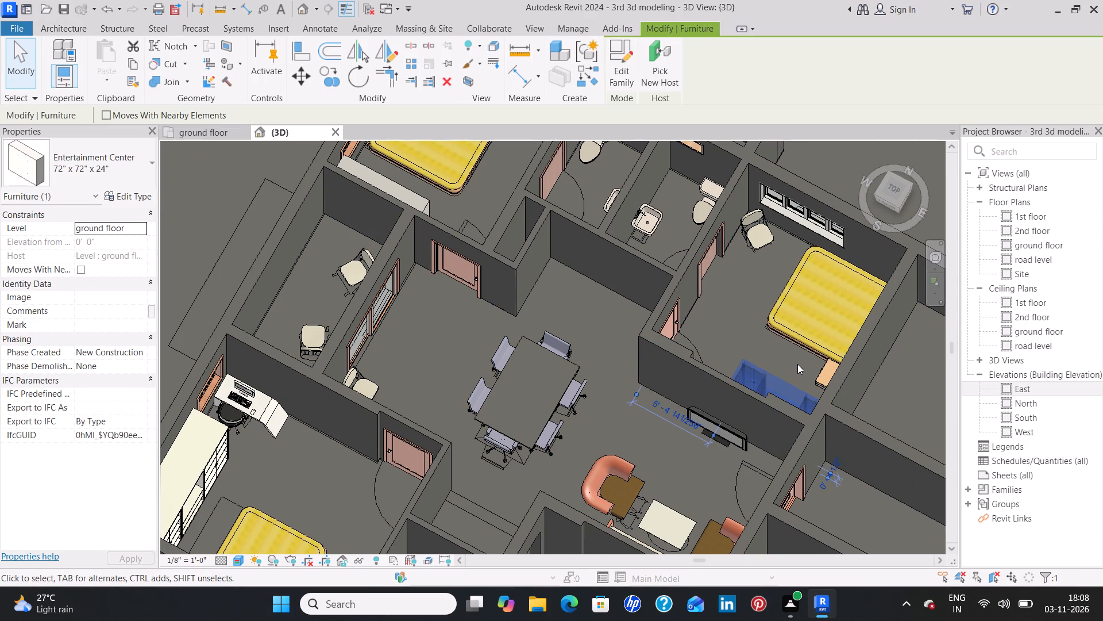
key(space)
key(space)
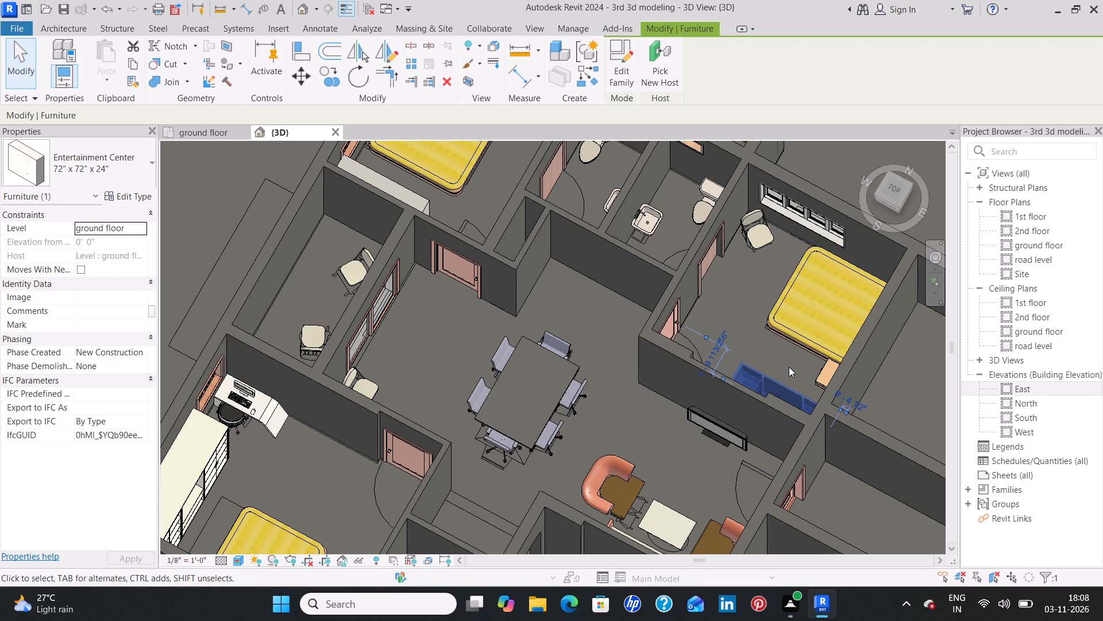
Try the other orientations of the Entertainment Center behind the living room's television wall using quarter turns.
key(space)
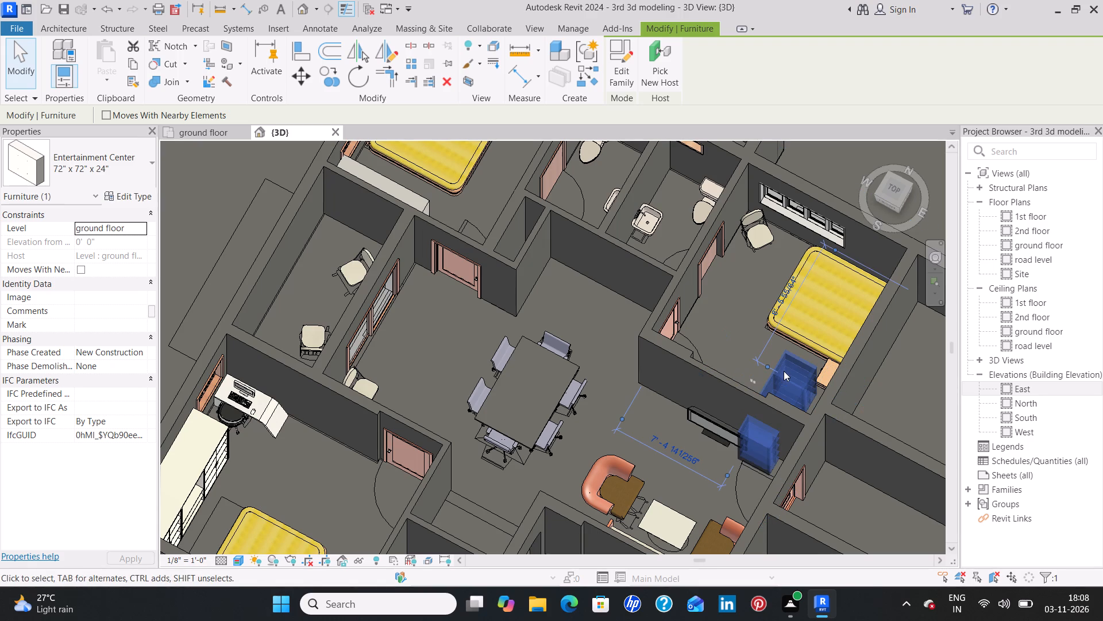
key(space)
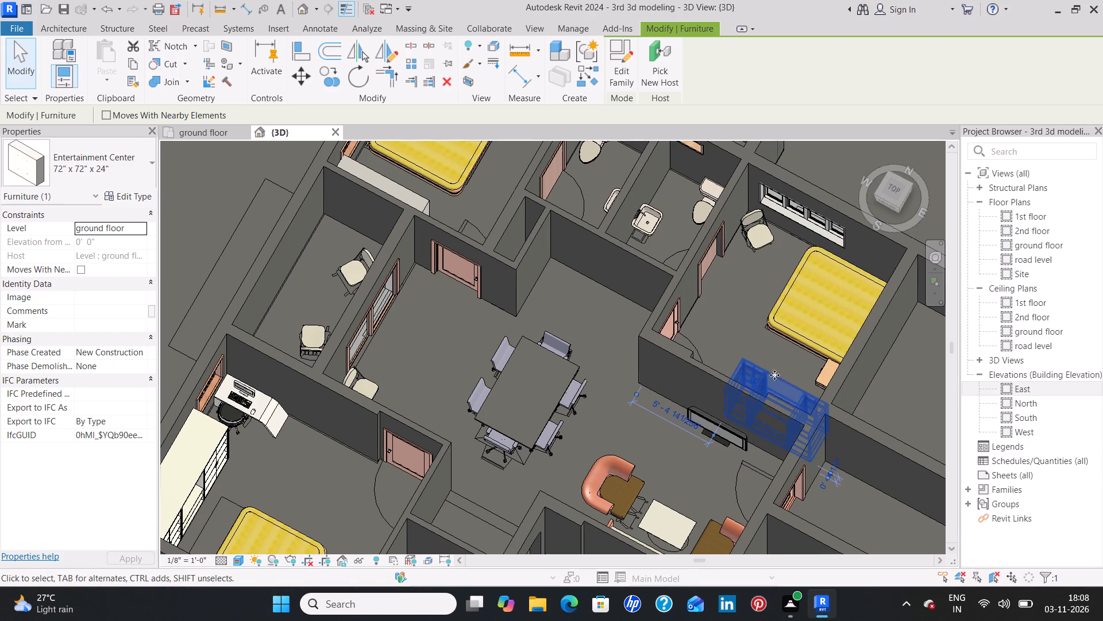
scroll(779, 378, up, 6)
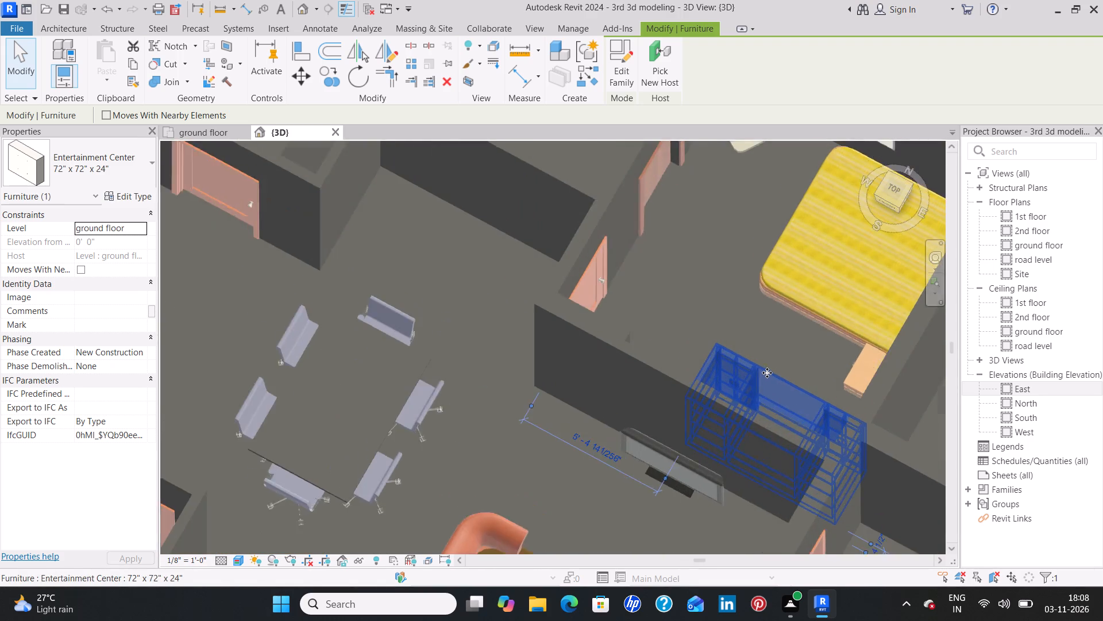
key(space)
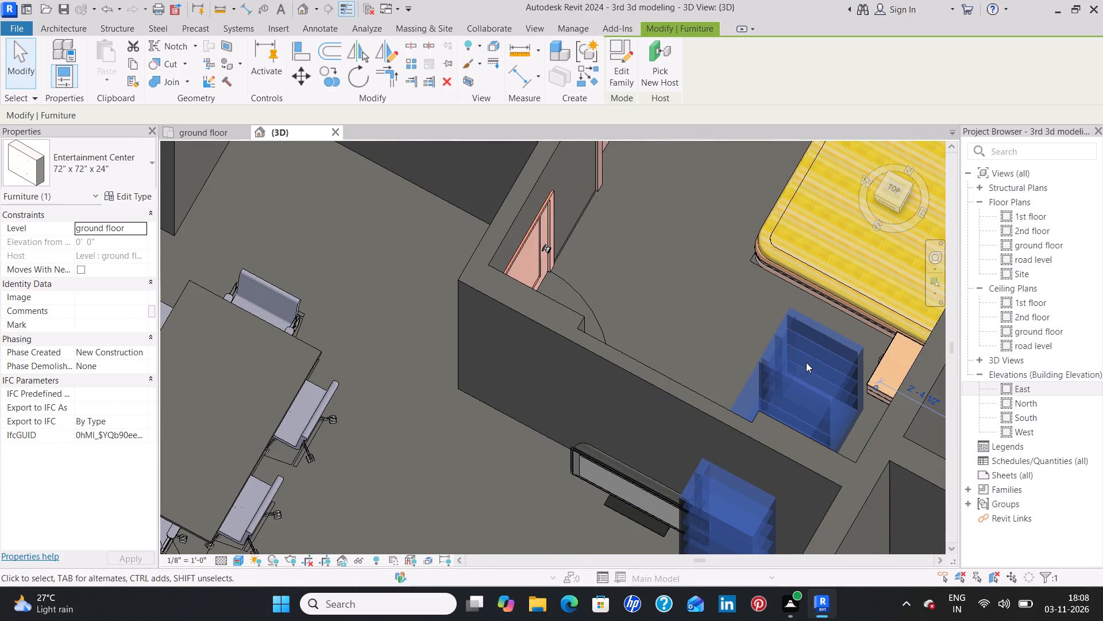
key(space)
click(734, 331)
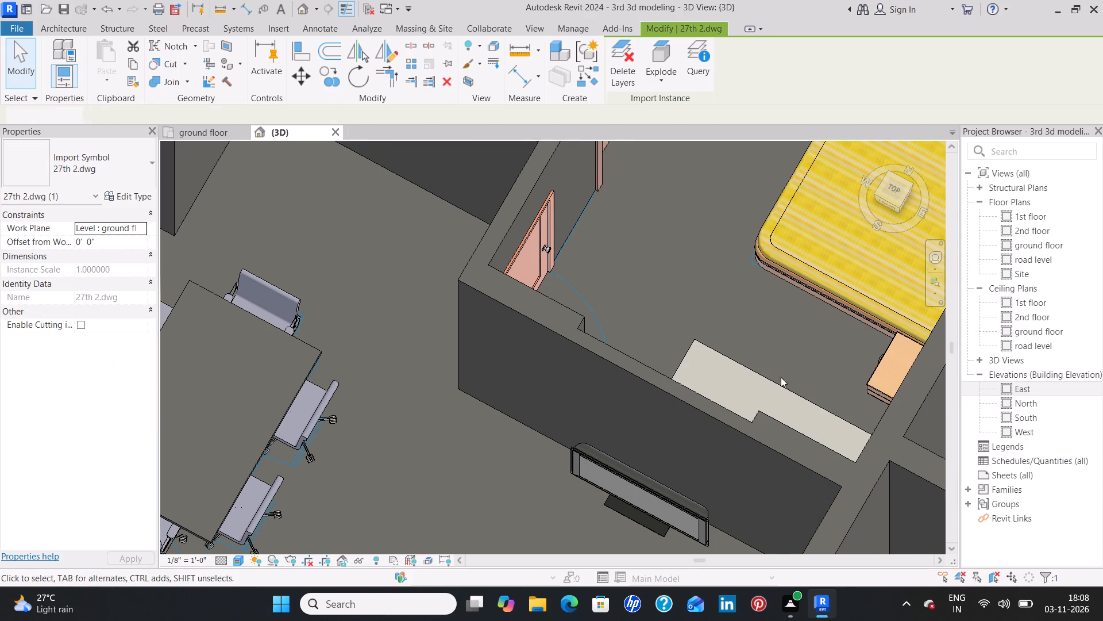
Turn the Entertainment Center behind the living room's television wall around so that its shelves face the bed.
middle_drag(796, 370, 784, 413)
middle_drag(790, 418, 650, 393)
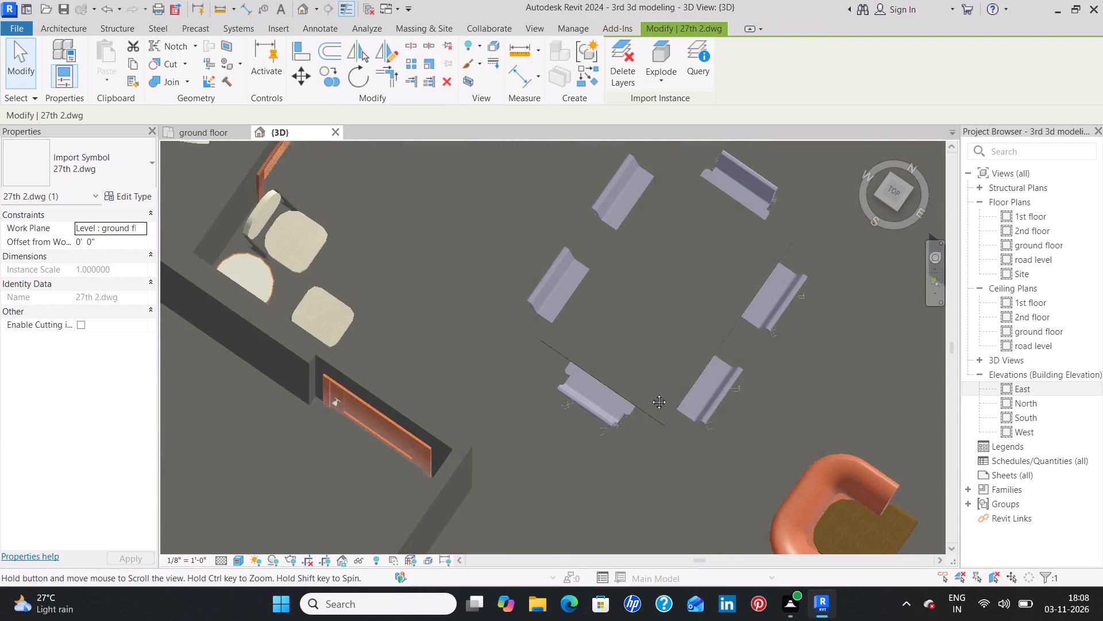
middle_drag(650, 393, 302, 269)
middle_drag(657, 368, 325, 390)
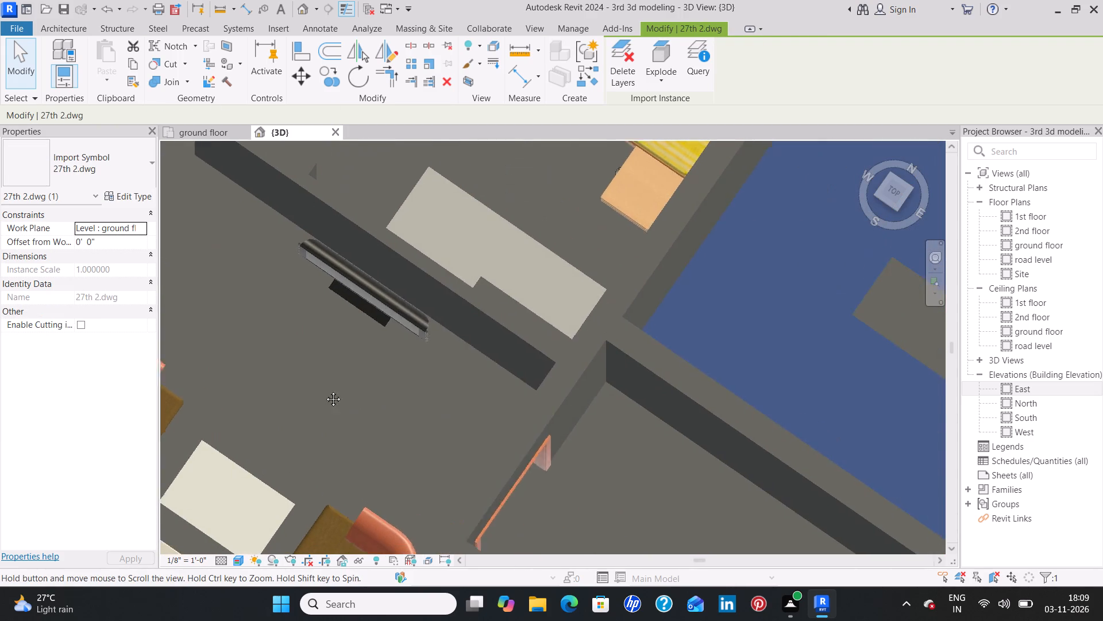
middle_drag(325, 390, 317, 390)
shift+middle_drag(650, 224, 662, 244)
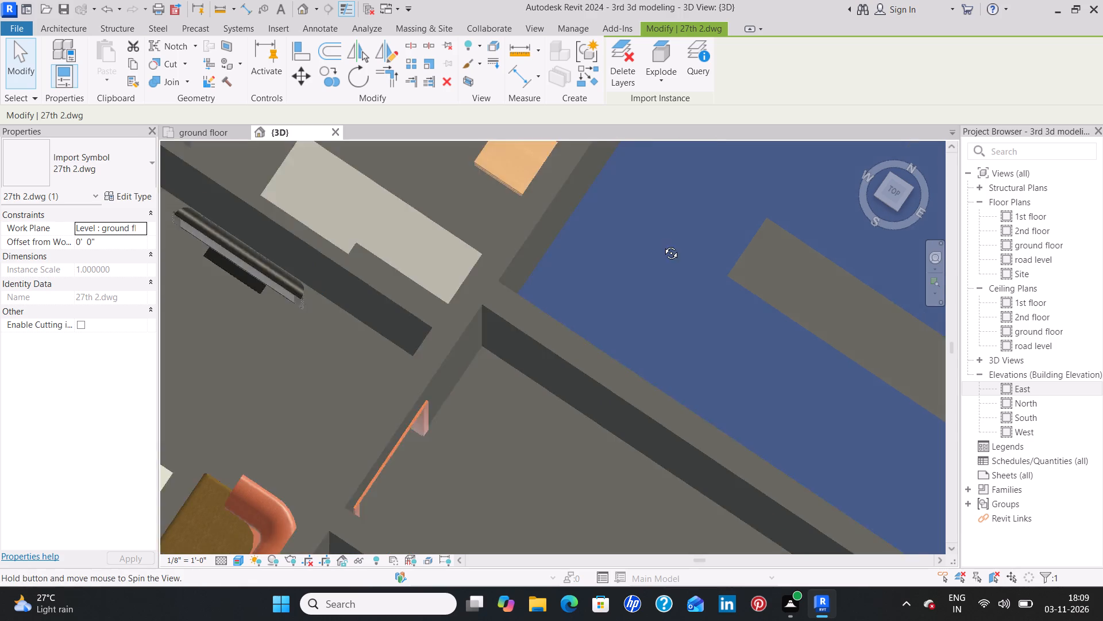
shift+middle_drag(662, 244, 672, 302)
scroll(672, 281, down, 11)
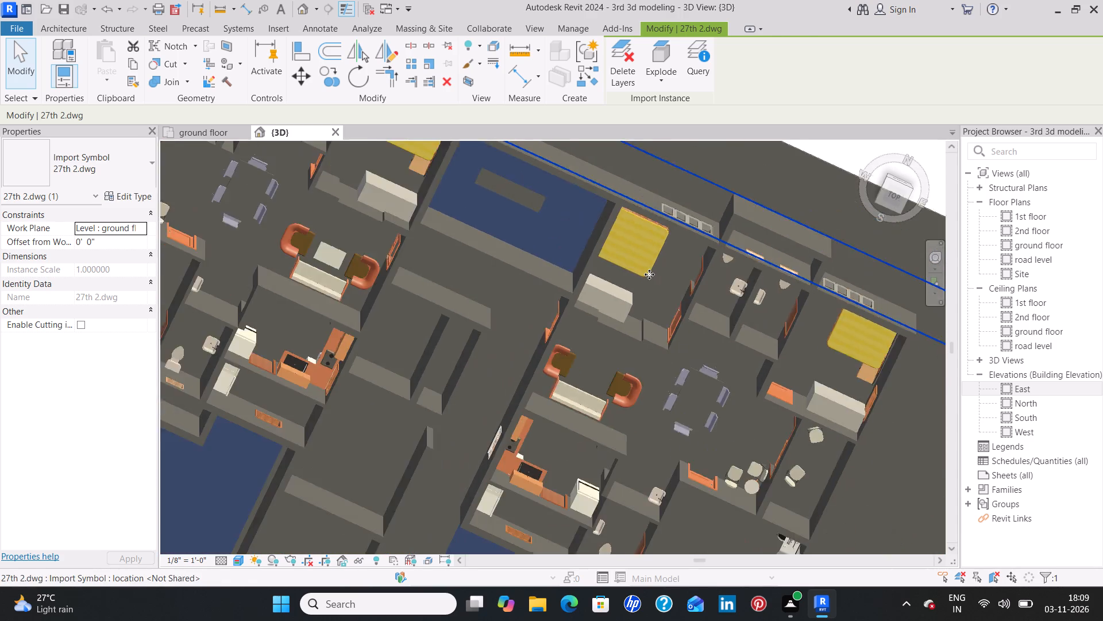
scroll(649, 274, down, 2)
scroll(483, 228, up, 2)
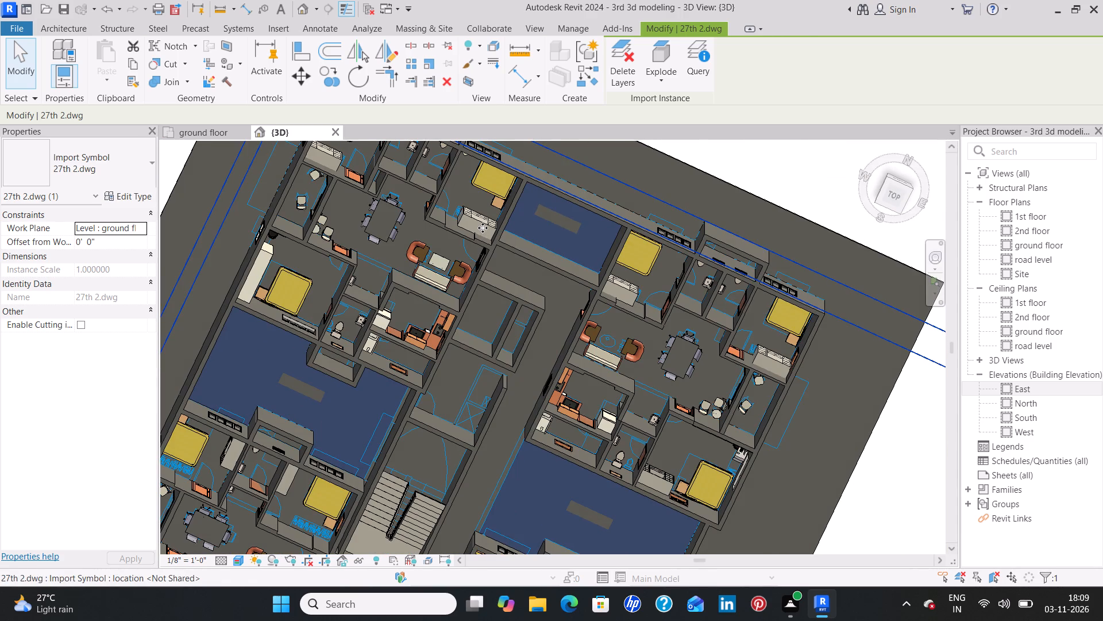
scroll(483, 228, up, 14)
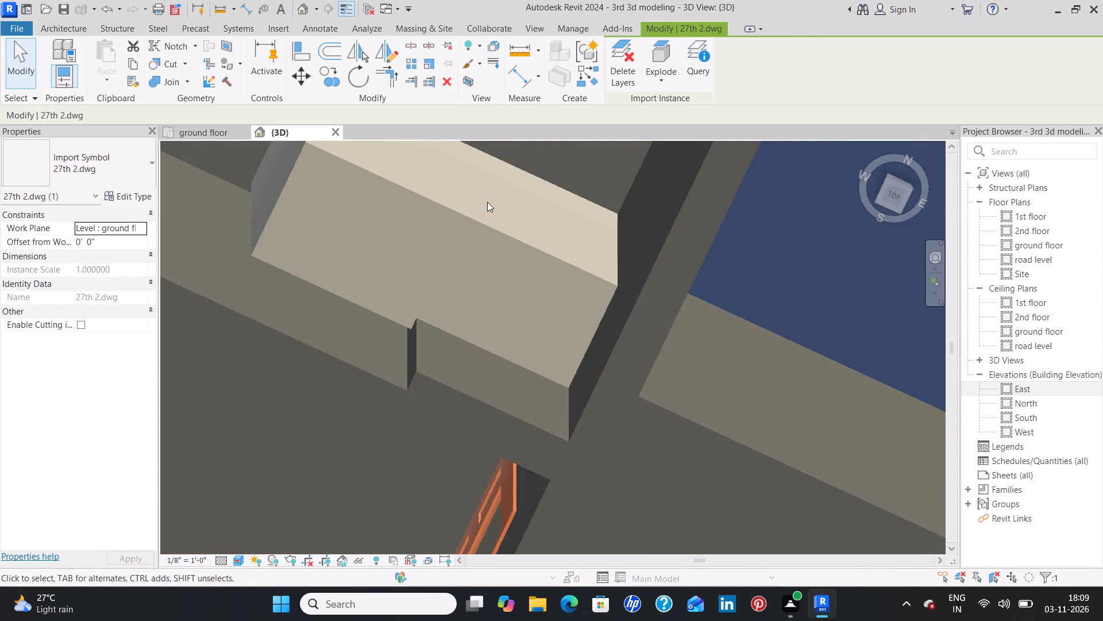
click(481, 221)
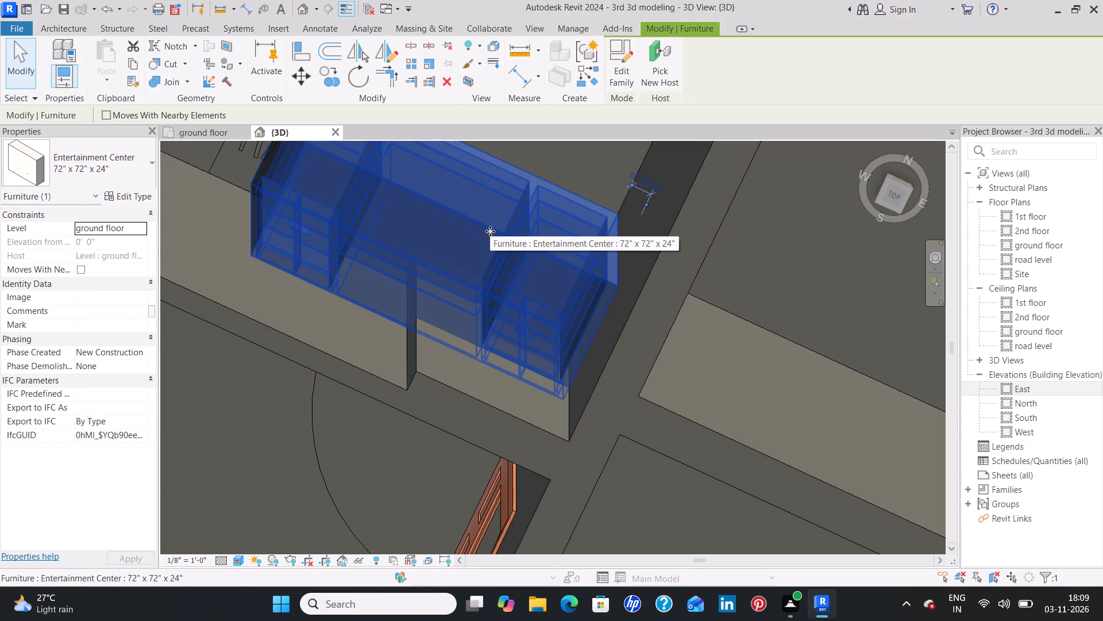
key(space)
key(space)
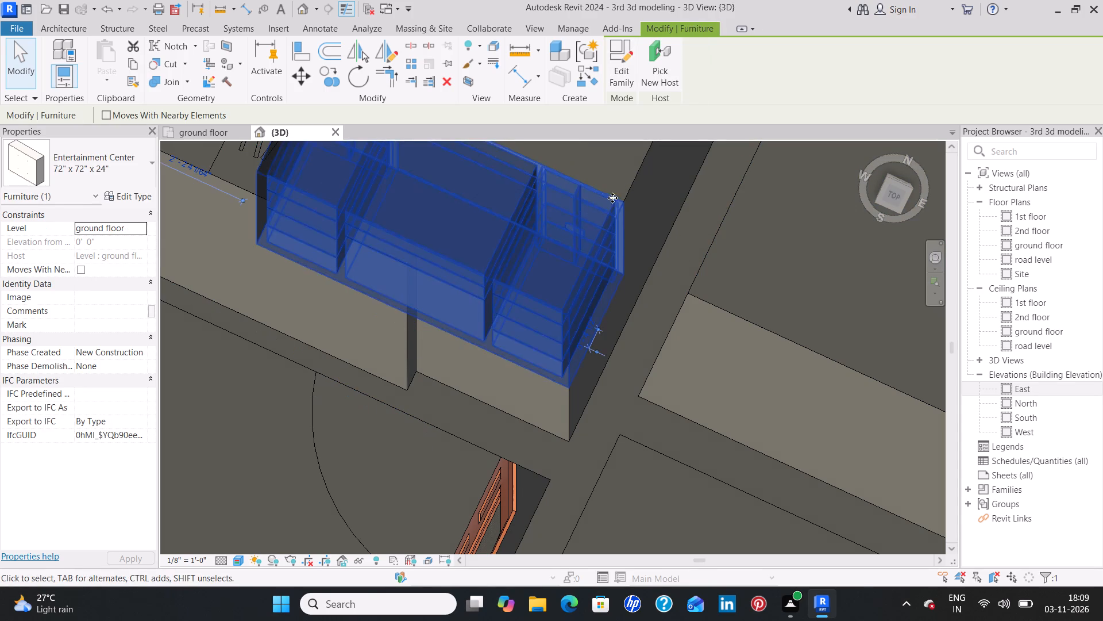
click(628, 173)
Turn the Entertainment Center in the neighbouring flat's bedroom, across the open area, around to face the bed.
scroll(737, 318, down, 4)
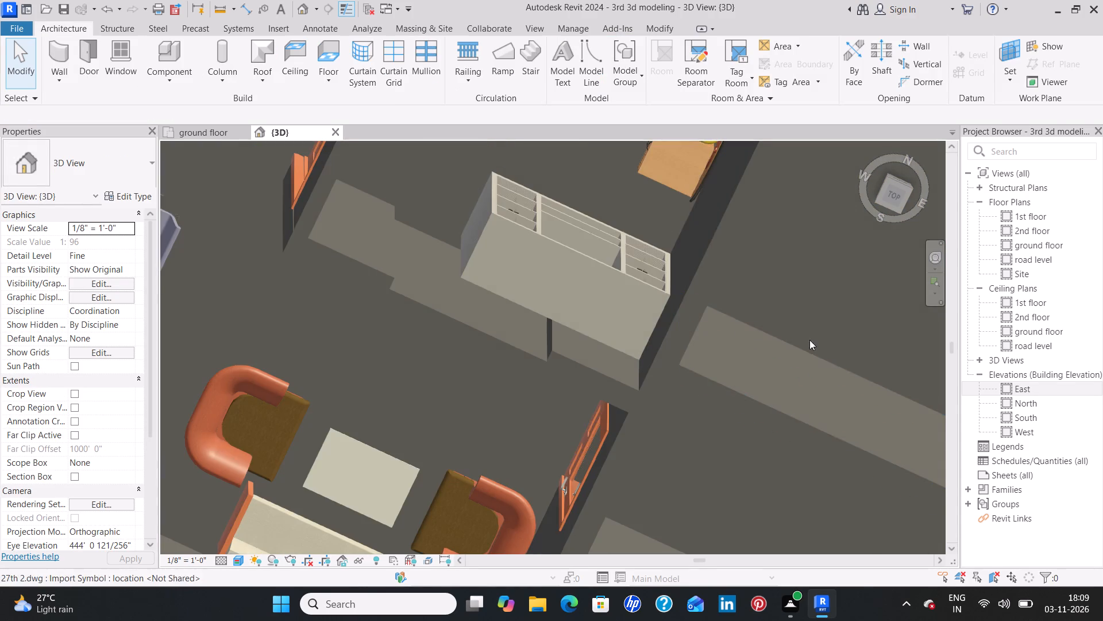
middle_drag(824, 350, 353, 248)
middle_drag(655, 331, 633, 315)
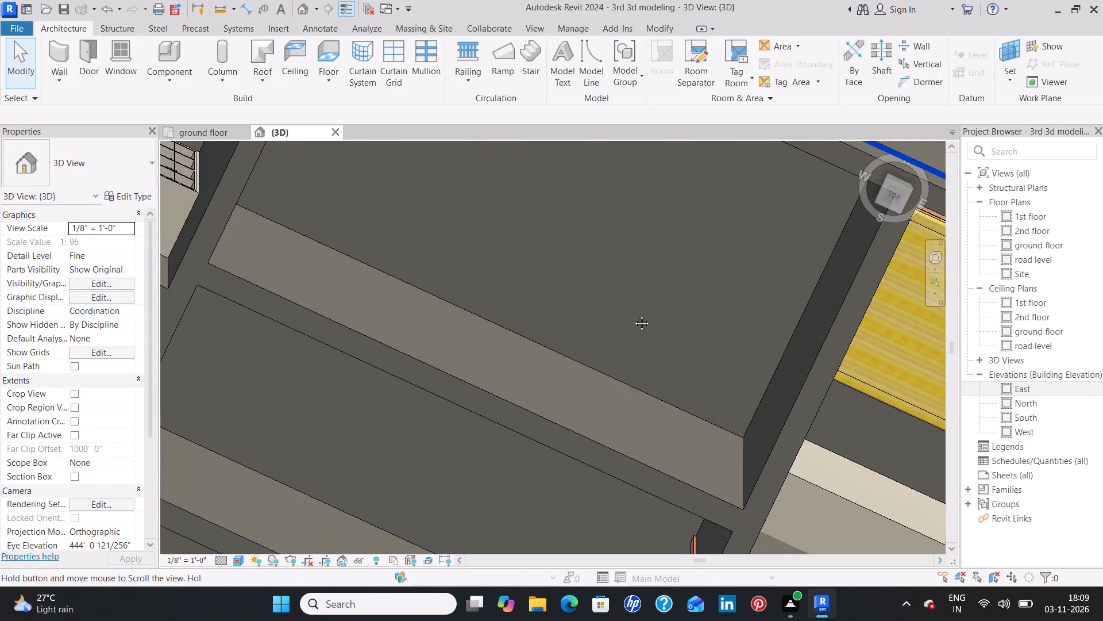
middle_drag(633, 315, 400, 221)
click(630, 404)
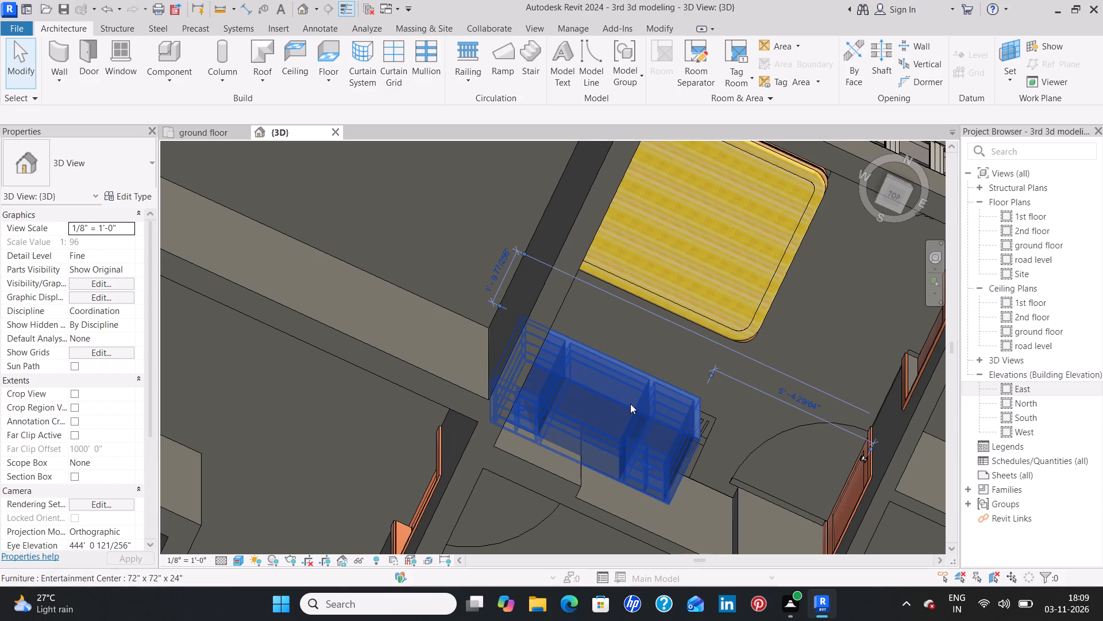
key(space)
key(space)
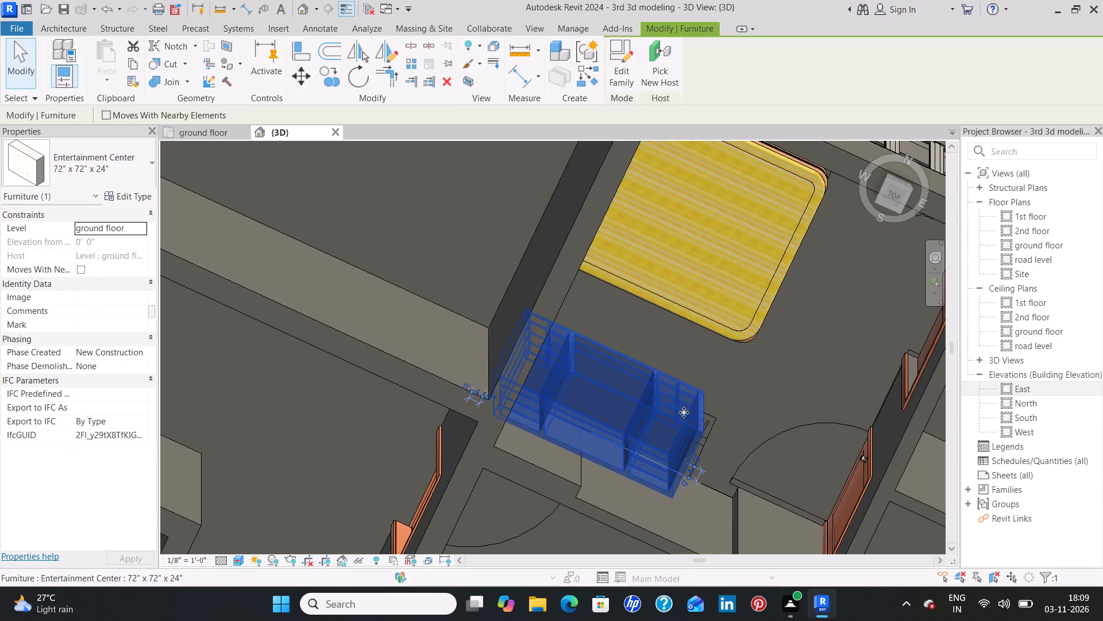
click(789, 402)
Turn the Entertainment Center in the same flat's other bedroom, beyond the dining table and beside the balcony, around to face the bed.
scroll(789, 402, down, 3)
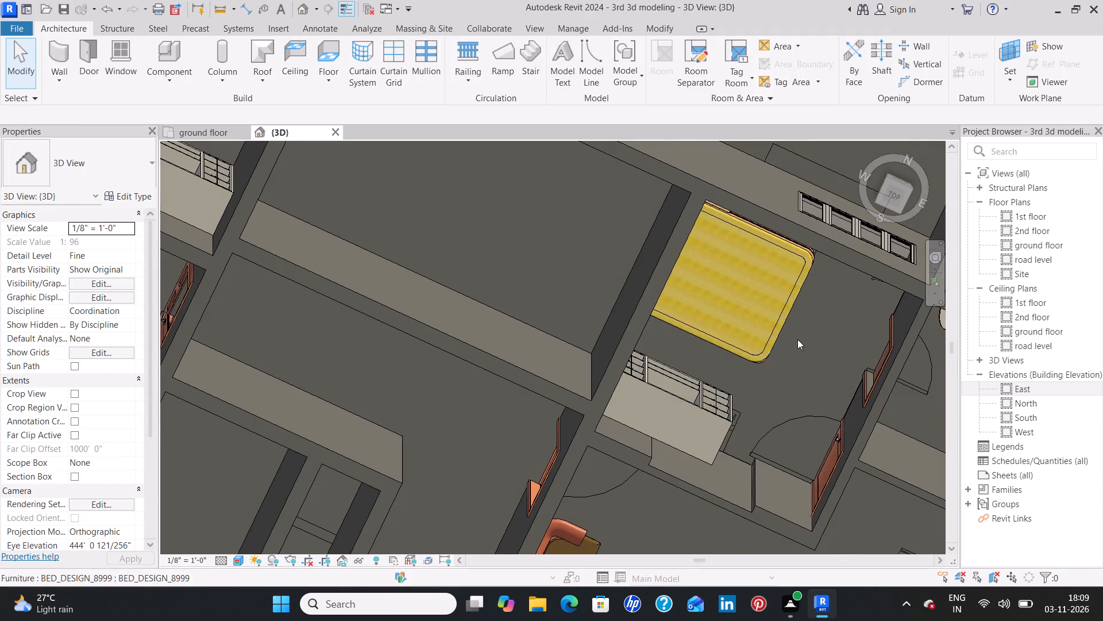
middle_drag(797, 339, 765, 271)
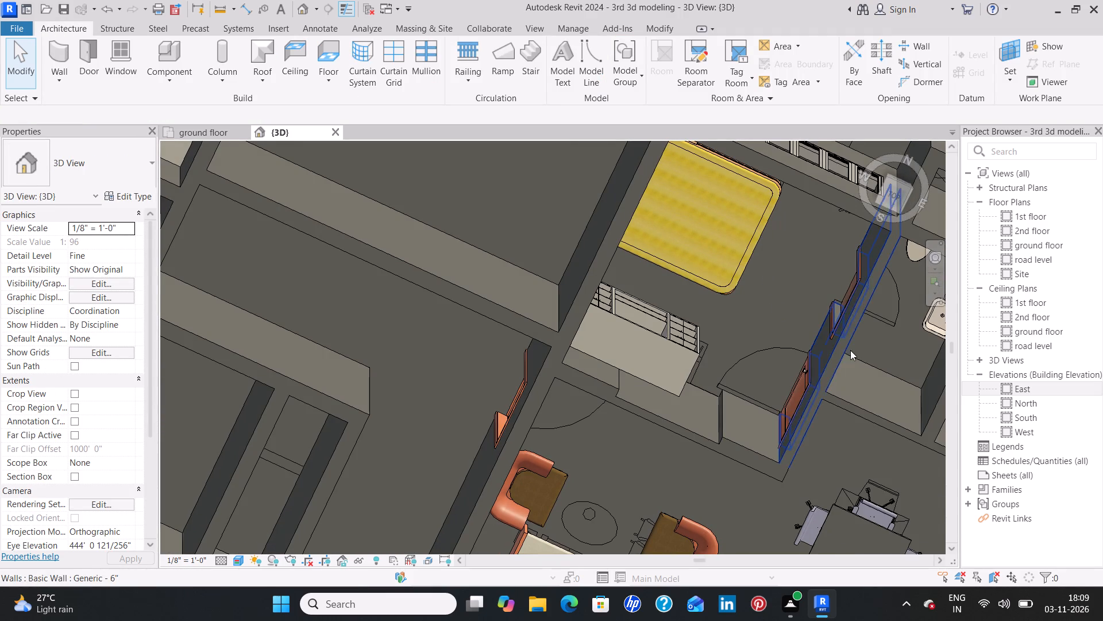
middle_drag(853, 361, 596, 280)
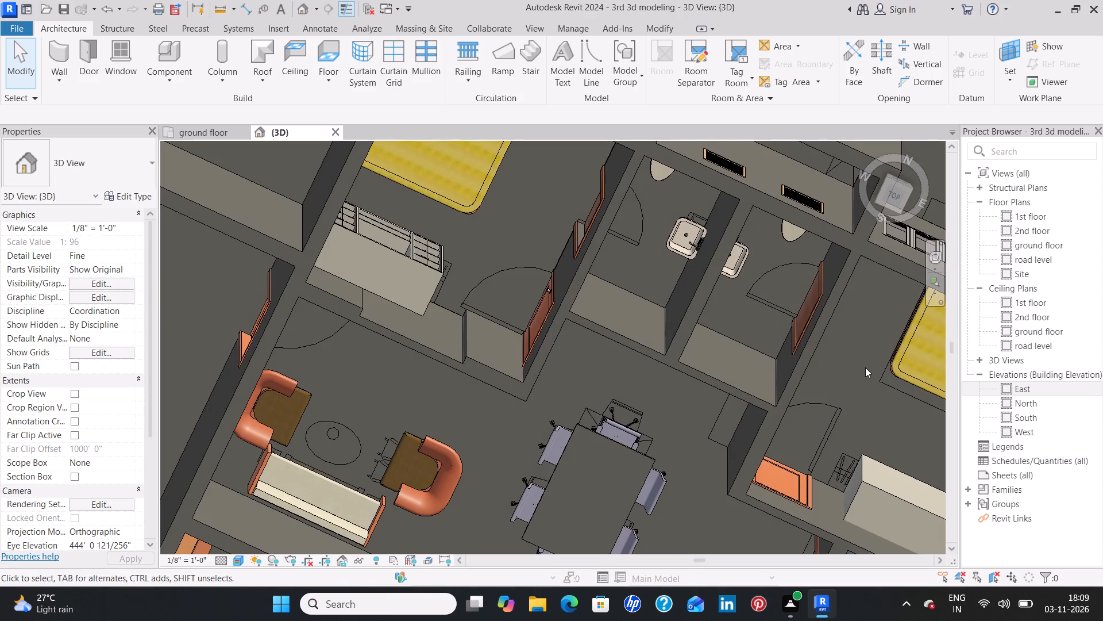
middle_drag(866, 368, 759, 242)
click(792, 385)
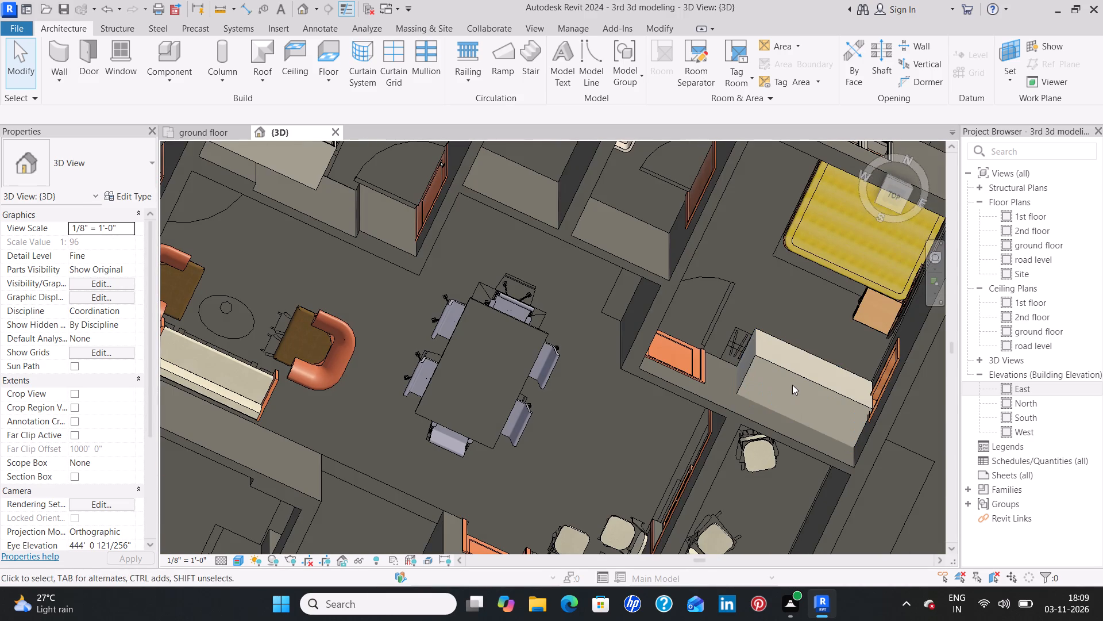
click(805, 379)
key(space)
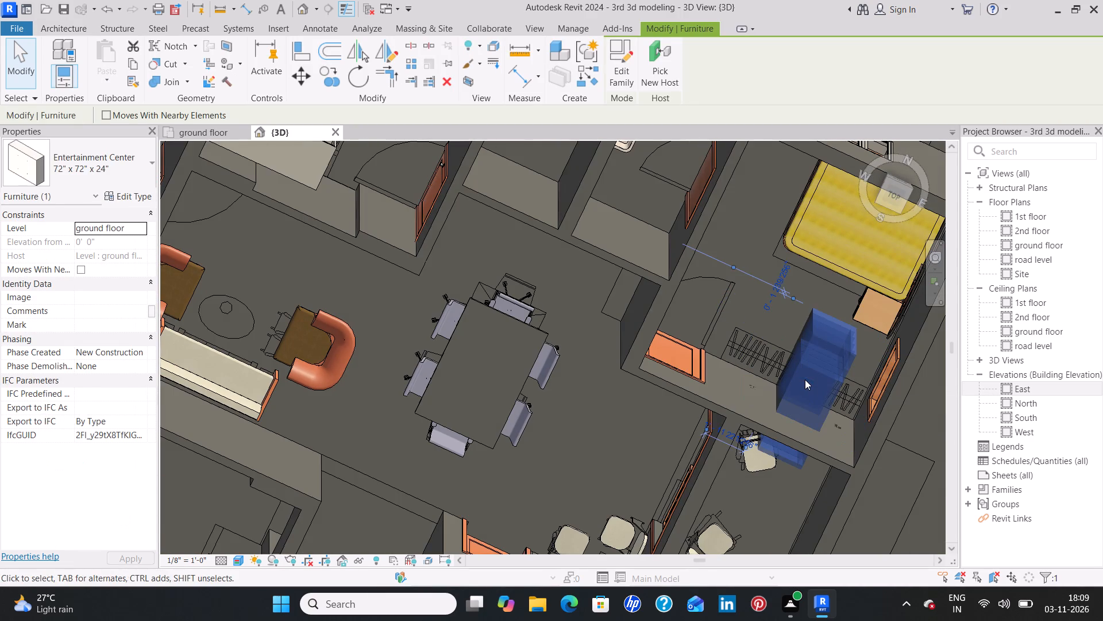
key(space)
In the next flat along, turn the Entertainment Center in the bedroom beside the two-chair balcony around to face the bed.
scroll(639, 438, down, 3)
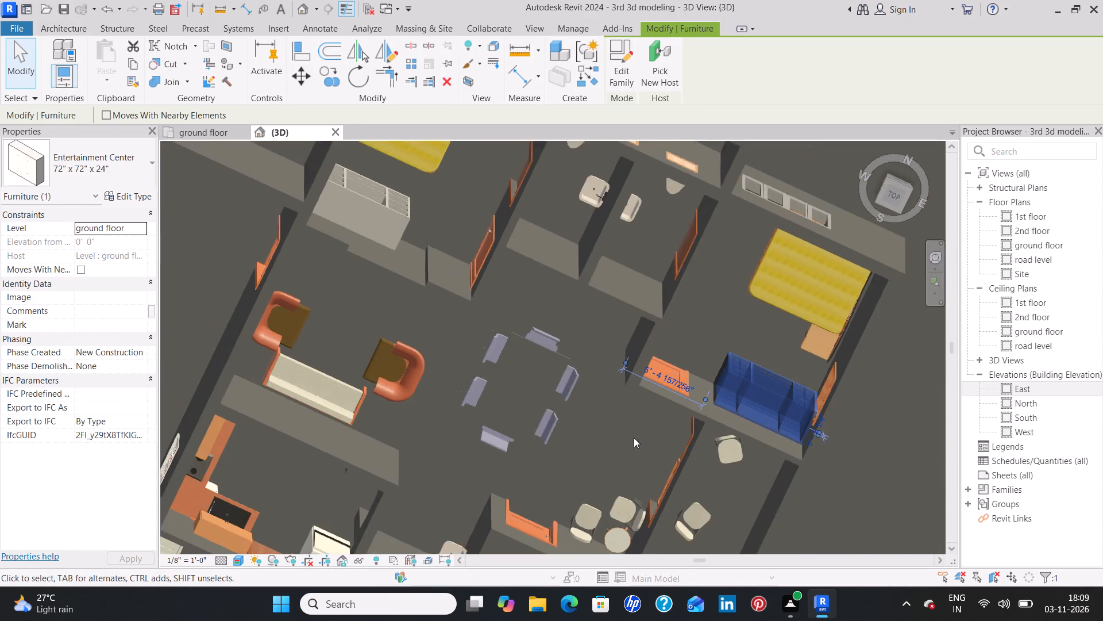
middle_drag(606, 465, 666, 204)
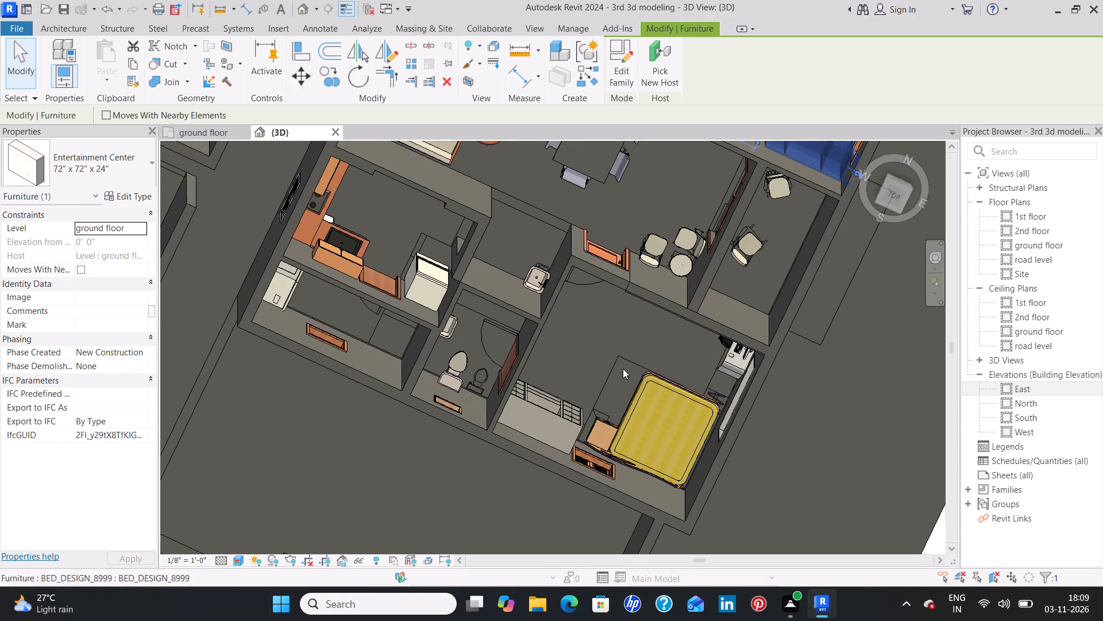
middle_drag(603, 373, 720, 310)
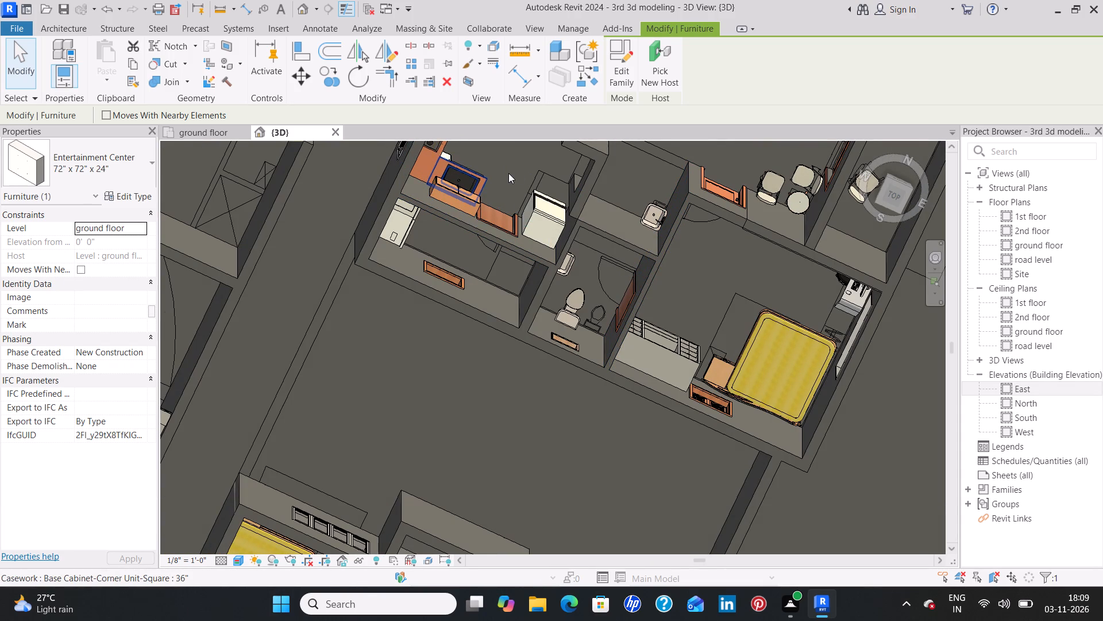
middle_drag(508, 173, 684, 180)
middle_drag(668, 402, 658, 184)
middle_drag(640, 353, 713, 146)
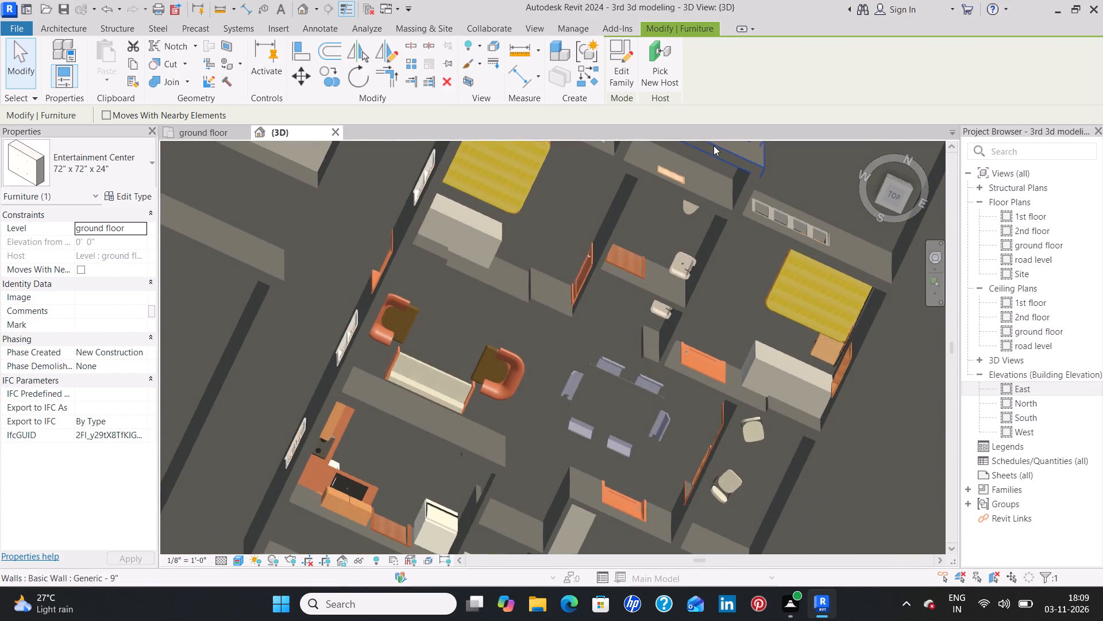
click(793, 362)
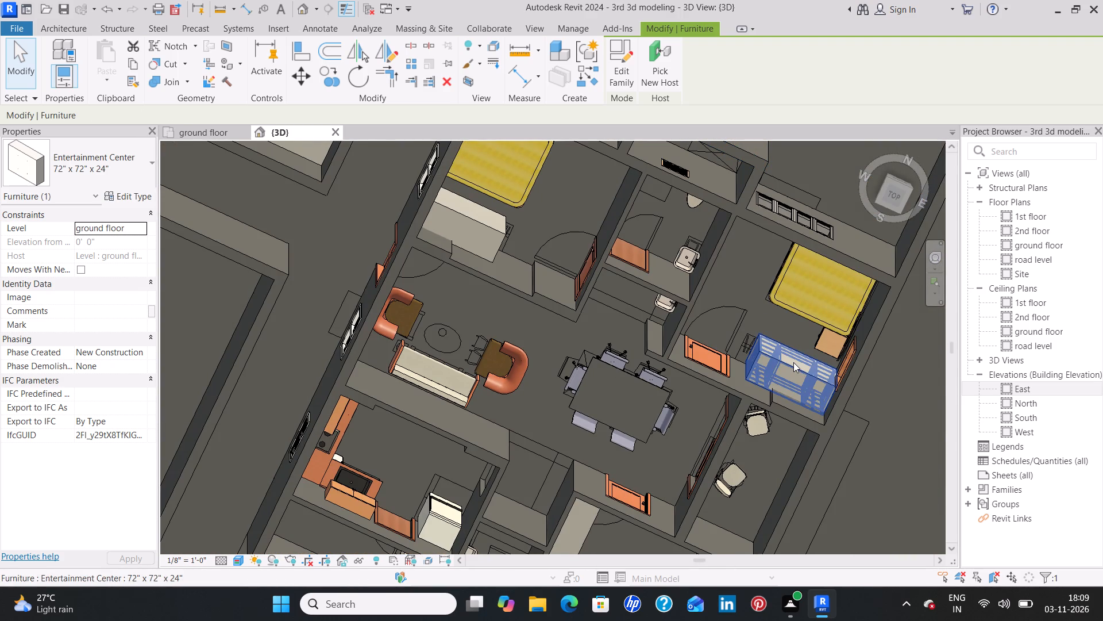
key(space)
key(space)
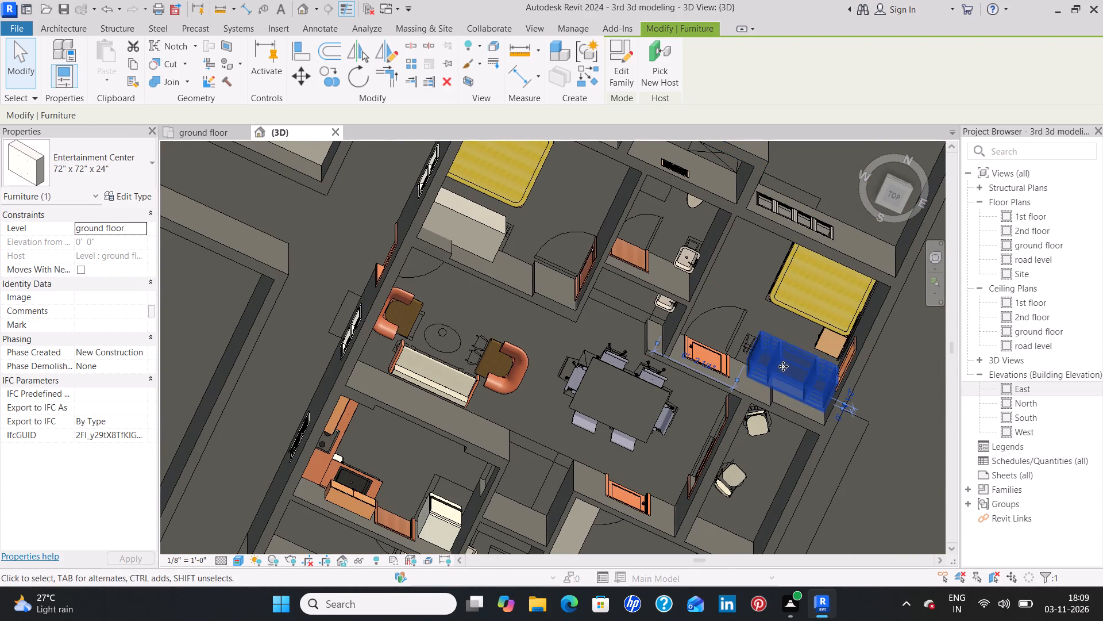
click(742, 300)
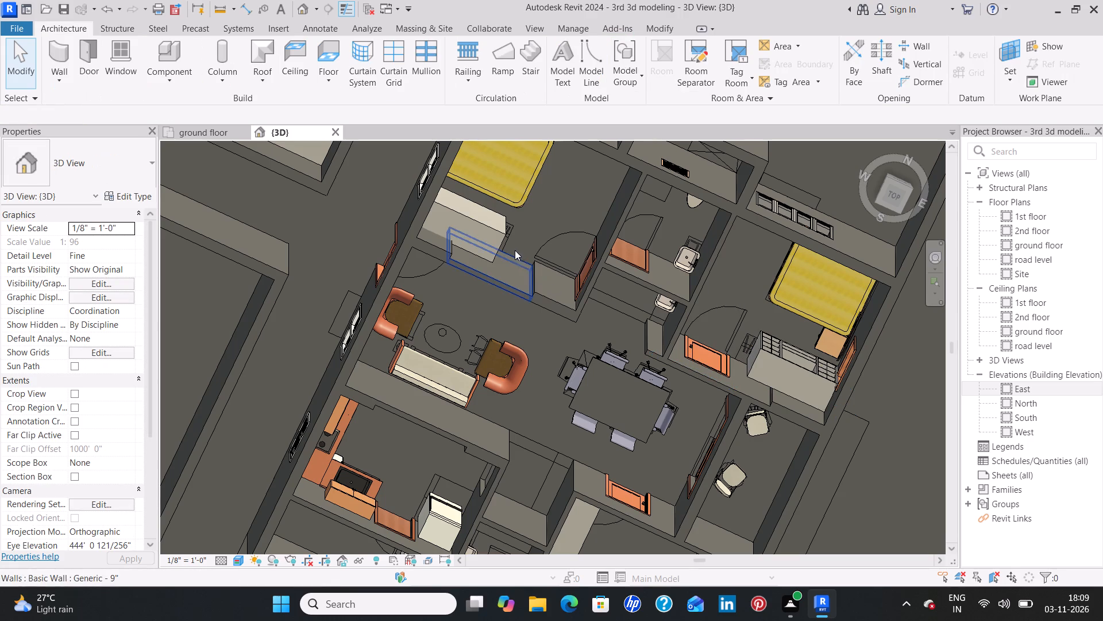
Turn the Entertainment Center in the same flat's bedroom next to the living room around to face the bed.
click(501, 233)
key(space)
key(space)
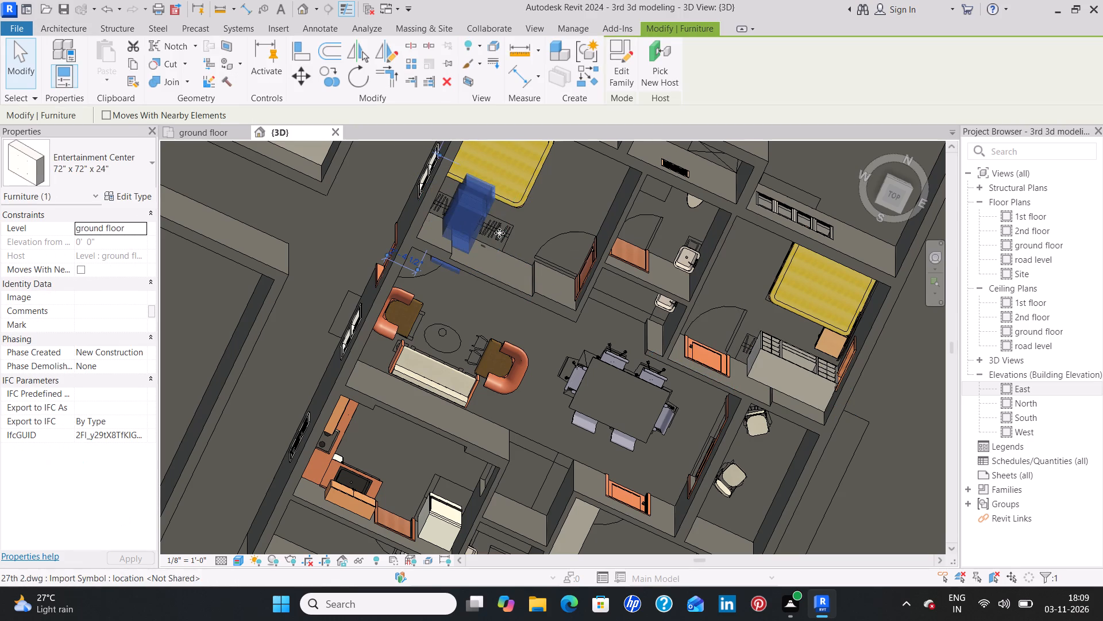
click(587, 226)
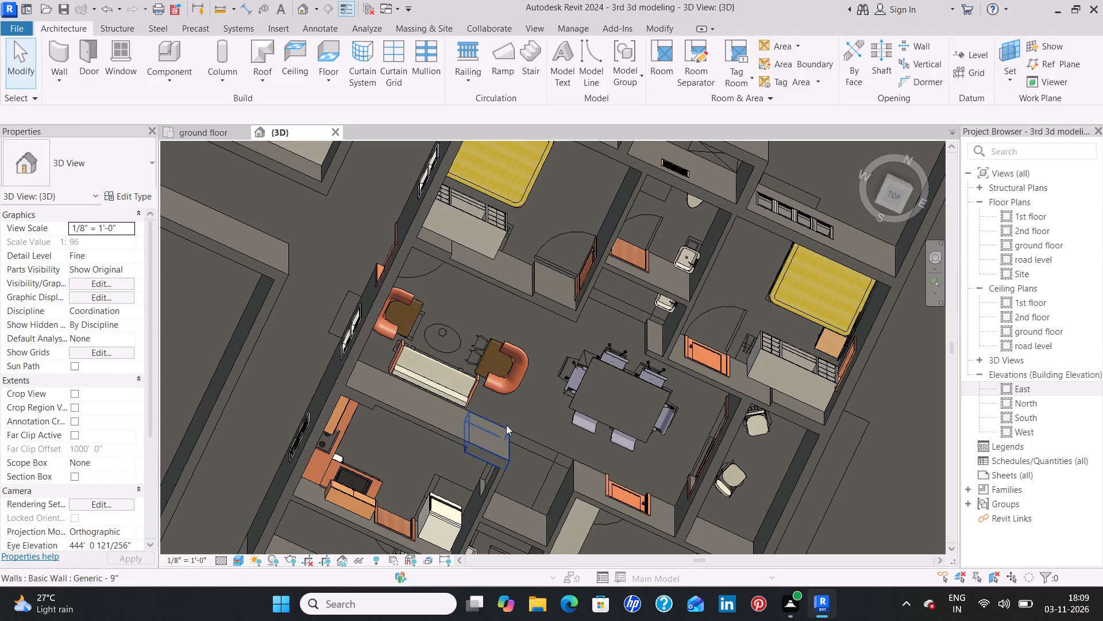
Examine which way the Entertainment Center faces in the same flat's remaining bedroom, beside the toilet and utility area.
middle_drag(634, 439, 669, 224)
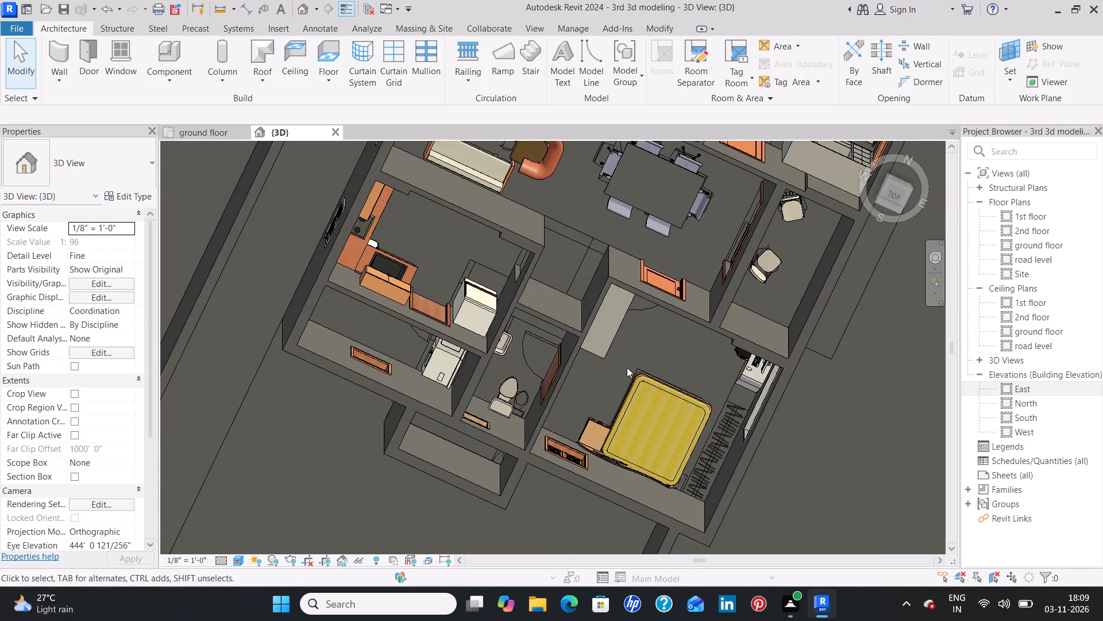
middle_drag(623, 359, 633, 249)
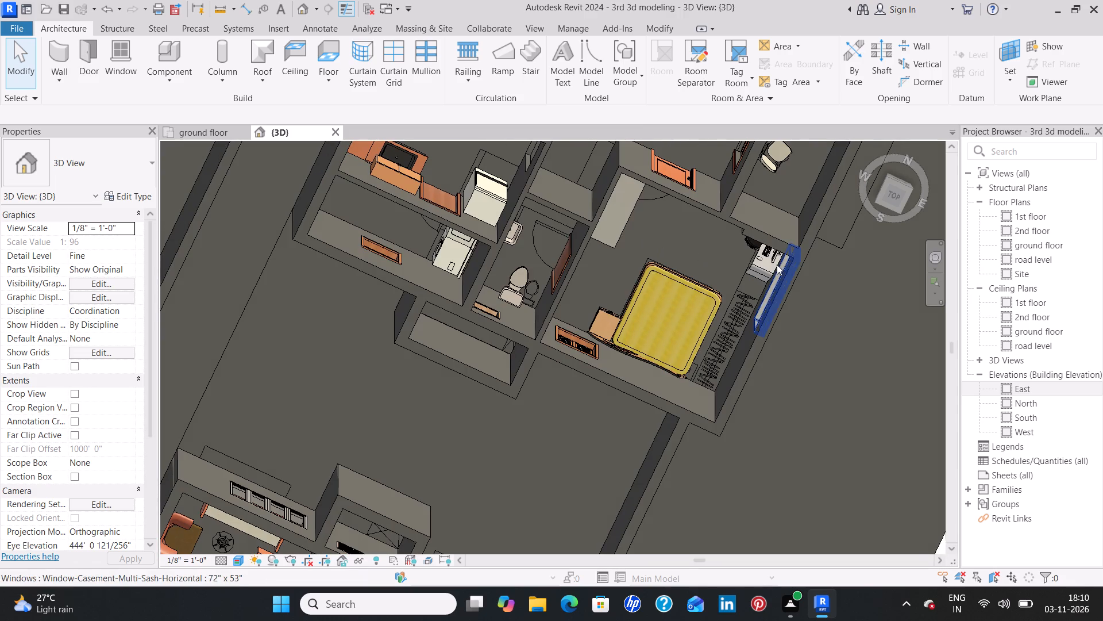
middle_drag(631, 234, 614, 208)
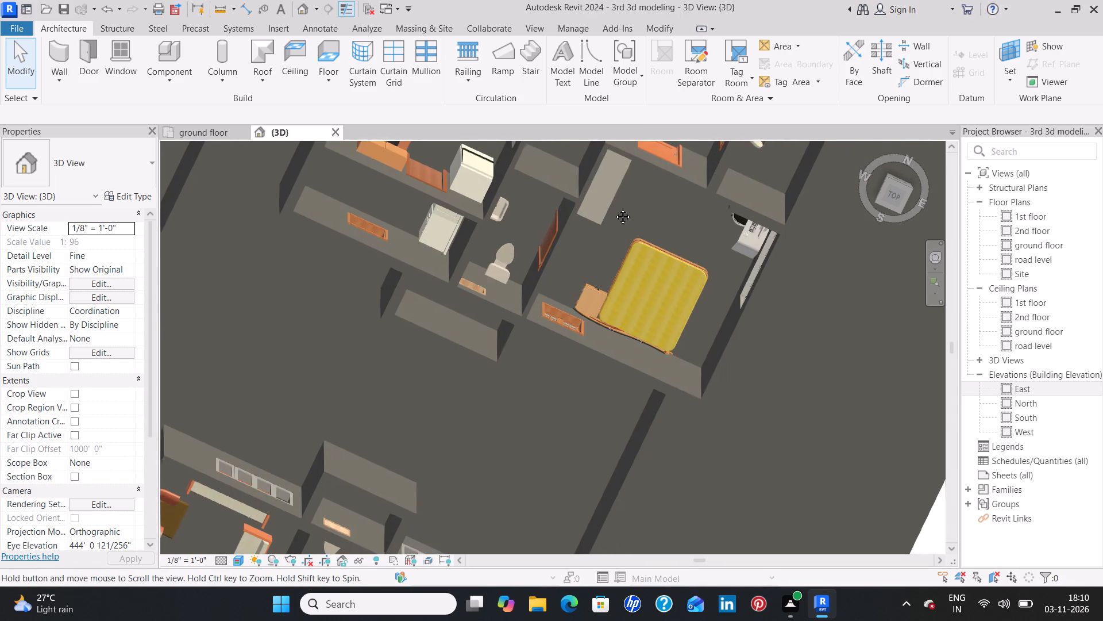
middle_drag(614, 208, 614, 207)
shift+middle_drag(611, 221, 596, 195)
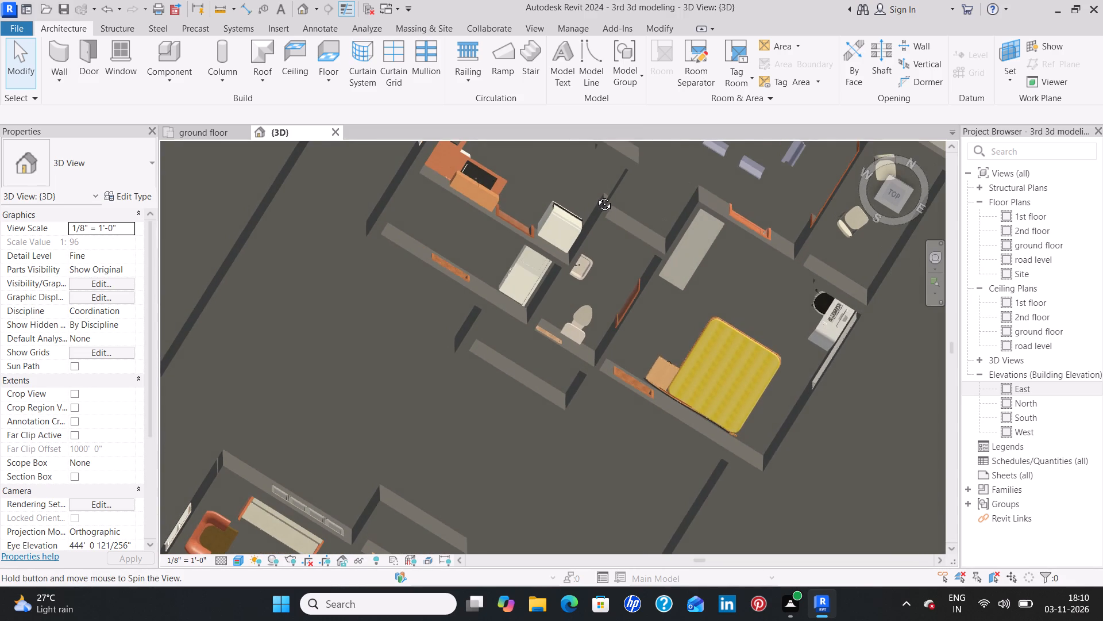
shift+middle_drag(596, 195, 585, 163)
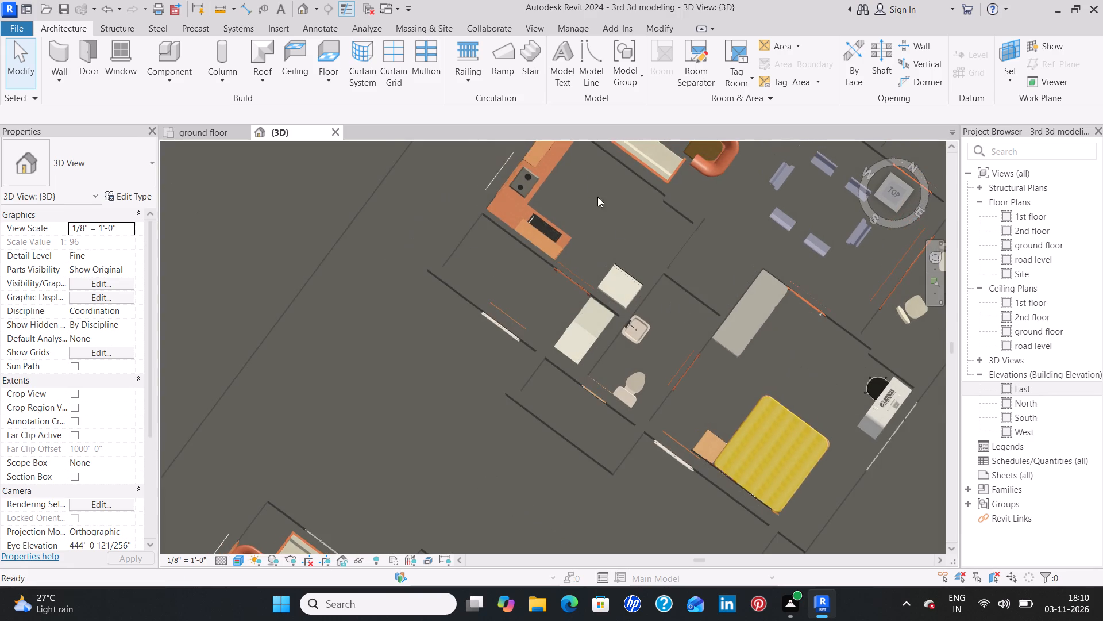
shift+middle_drag(830, 452, 797, 393)
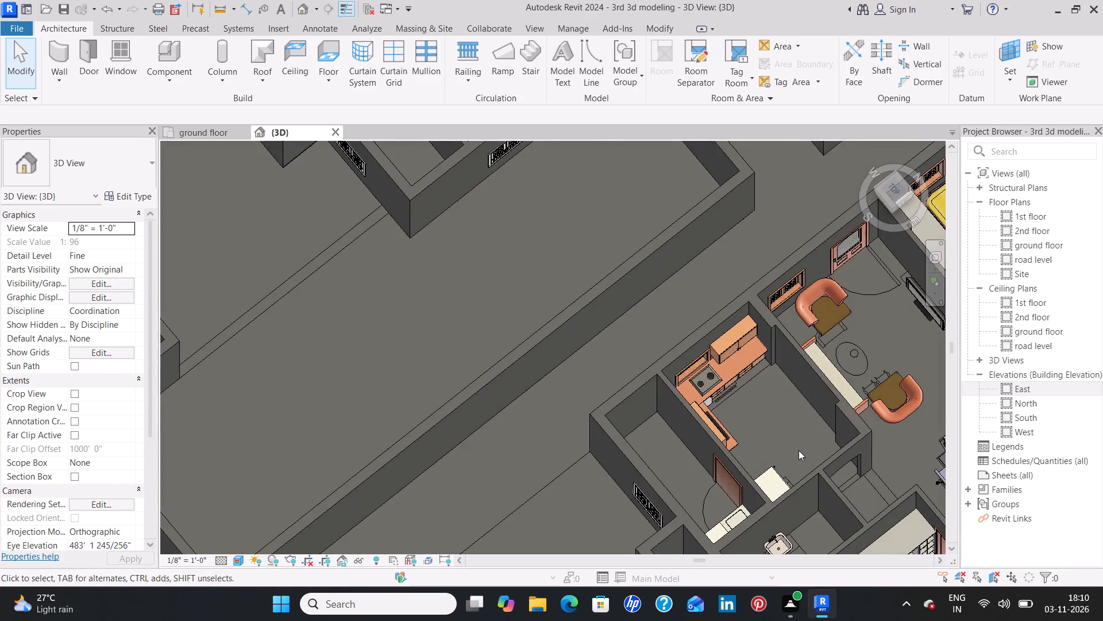
middle_drag(798, 444, 761, 261)
shift+middle_drag(761, 248, 750, 259)
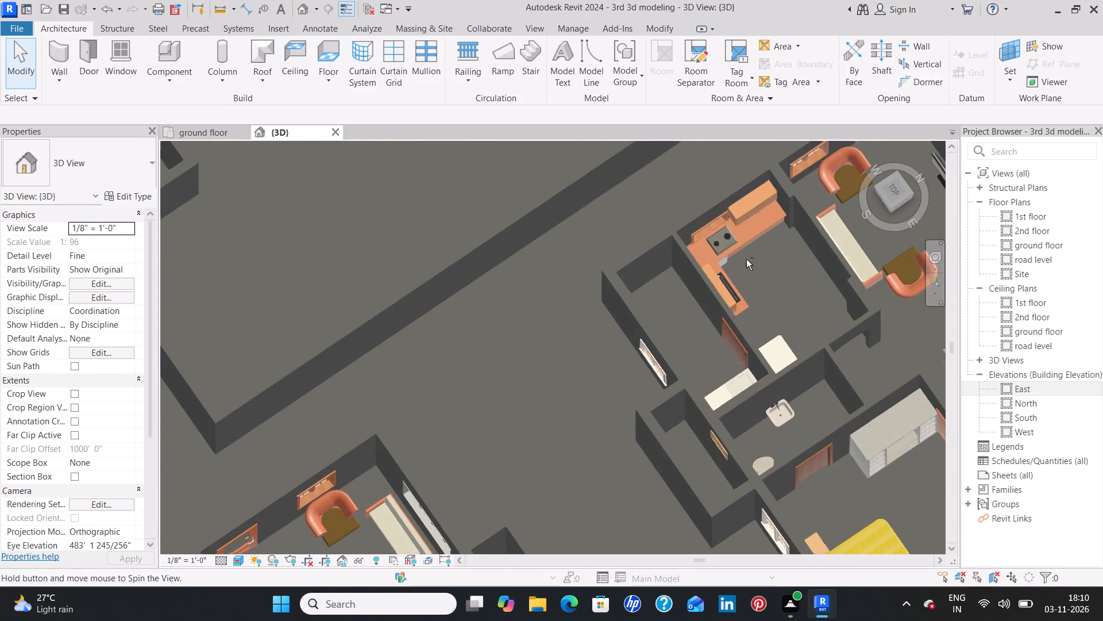
middle_drag(783, 443, 807, 394)
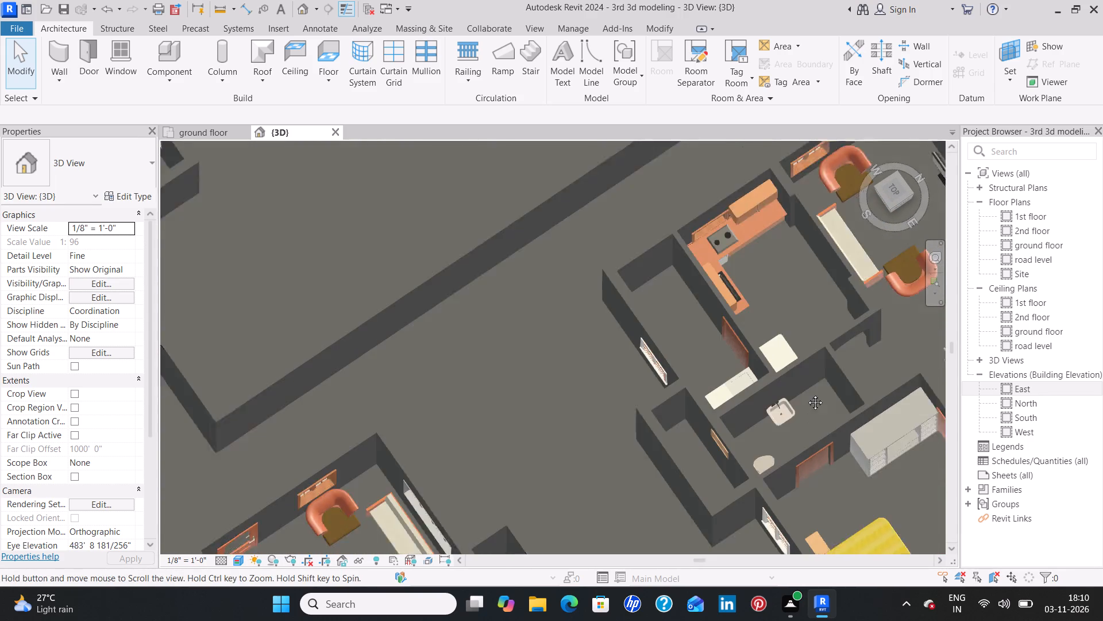
In the flat with two sofas, turn the Entertainment Center in the computer-desk bedroom around to face the bed.
middle_drag(807, 394, 855, 273)
middle_drag(655, 433, 837, 323)
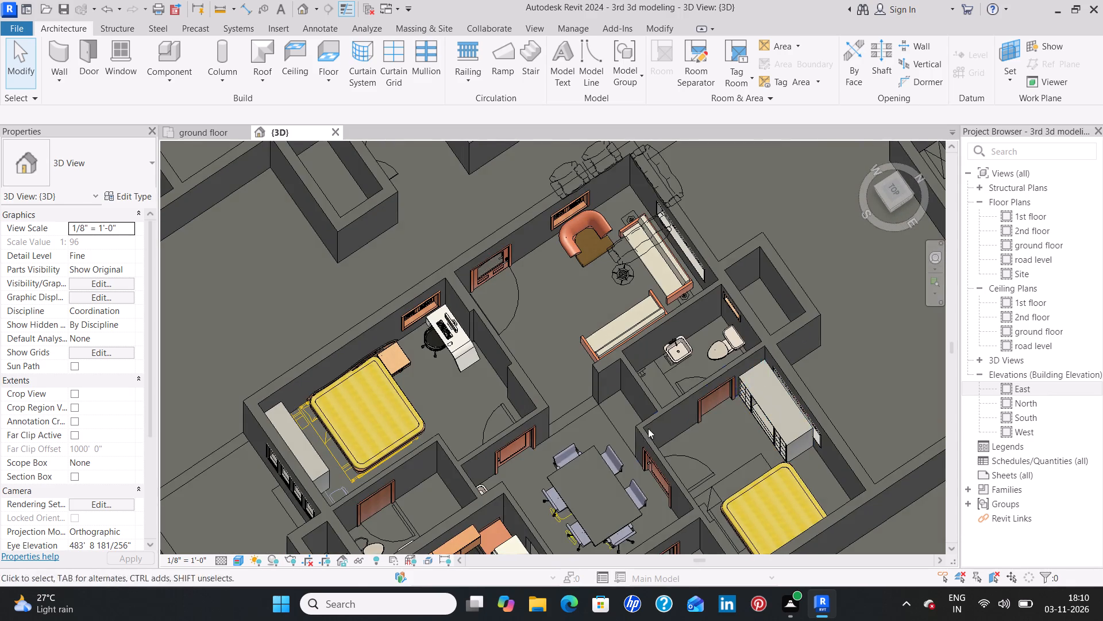
middle_drag(605, 444, 736, 375)
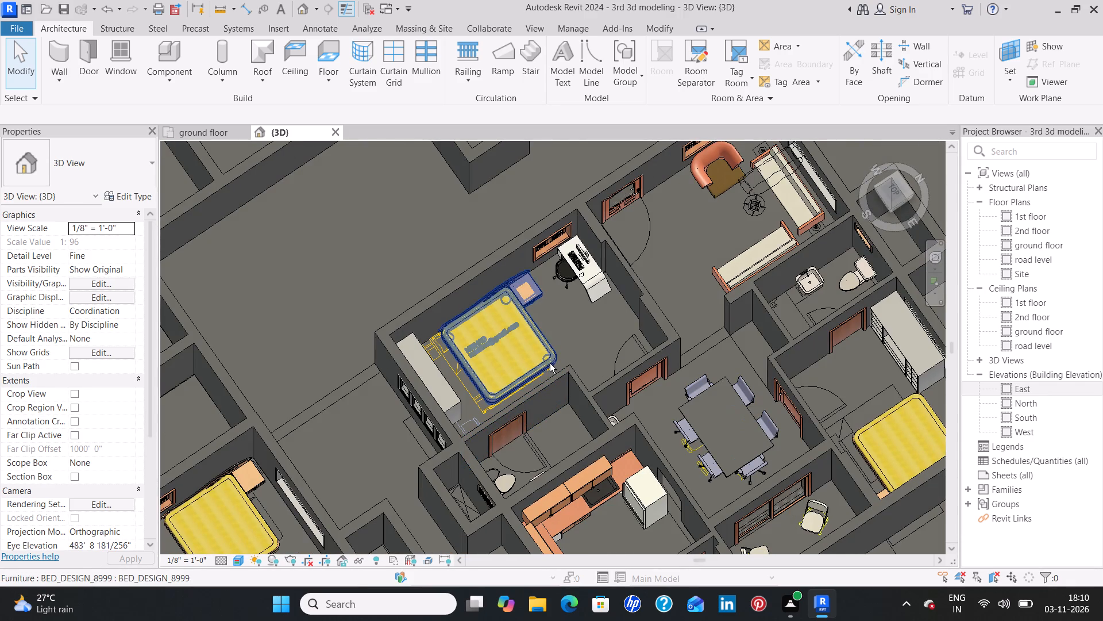
shift+middle_drag(536, 372, 449, 383)
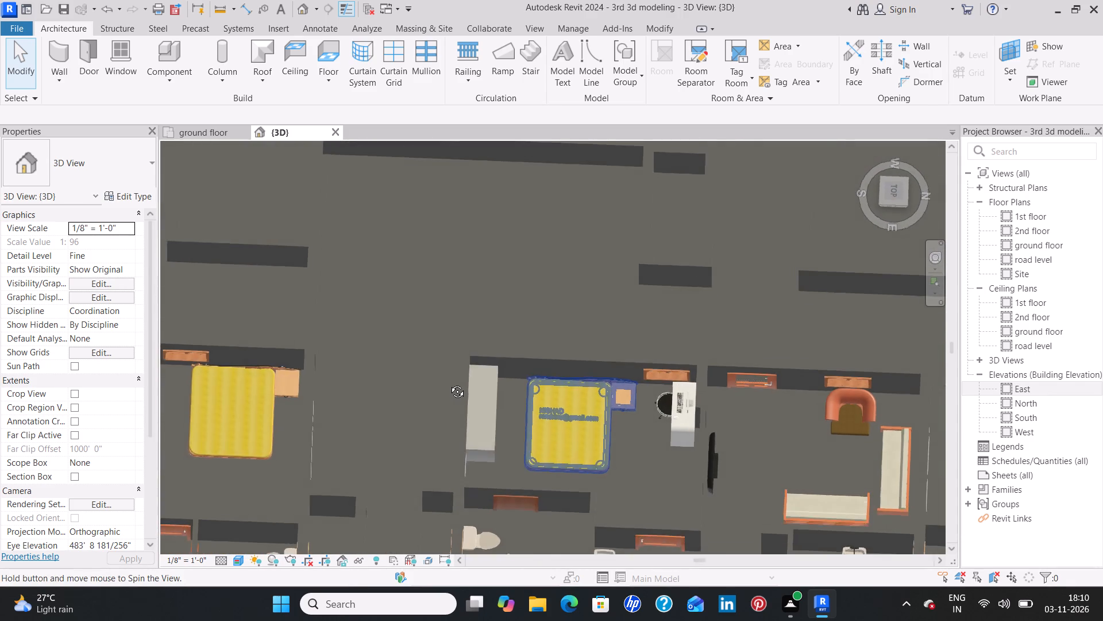
shift+middle_drag(449, 383, 557, 366)
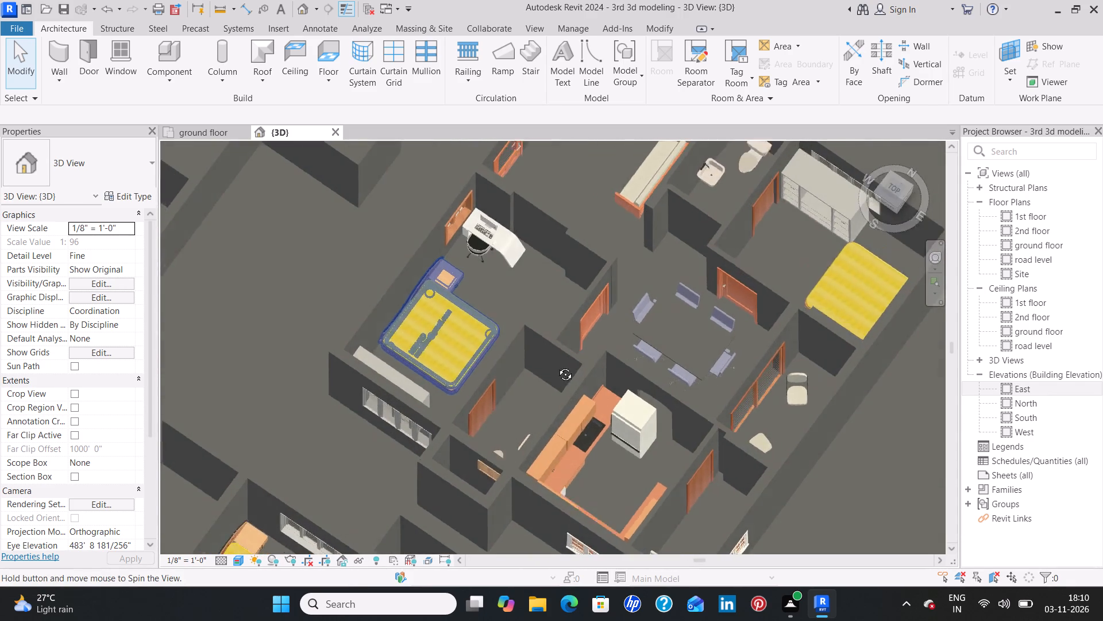
shift+middle_drag(557, 366, 536, 378)
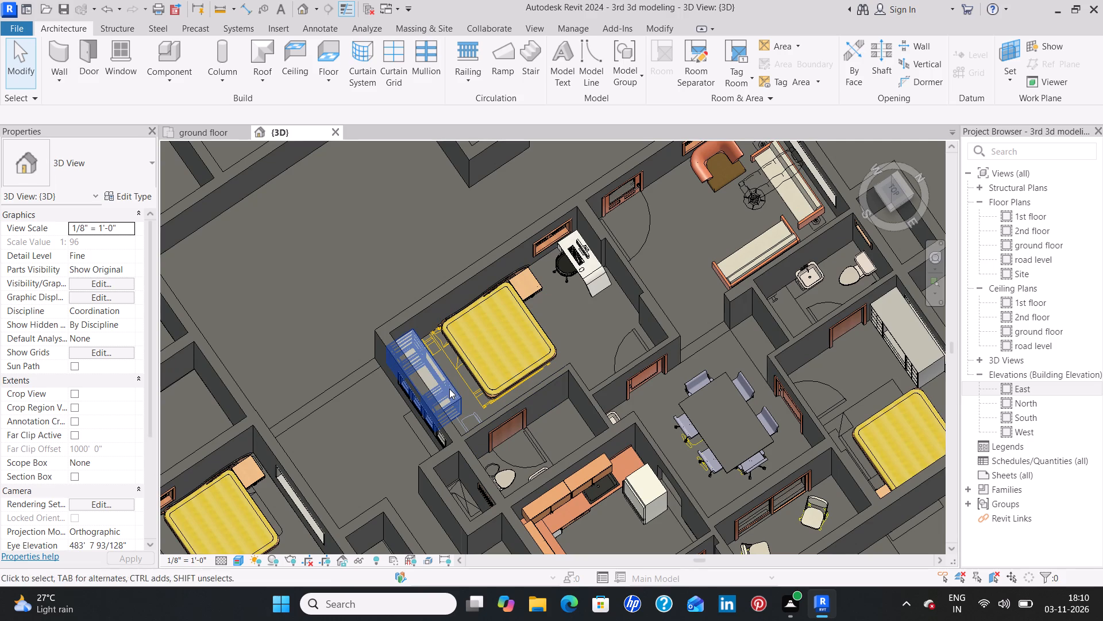
click(449, 389)
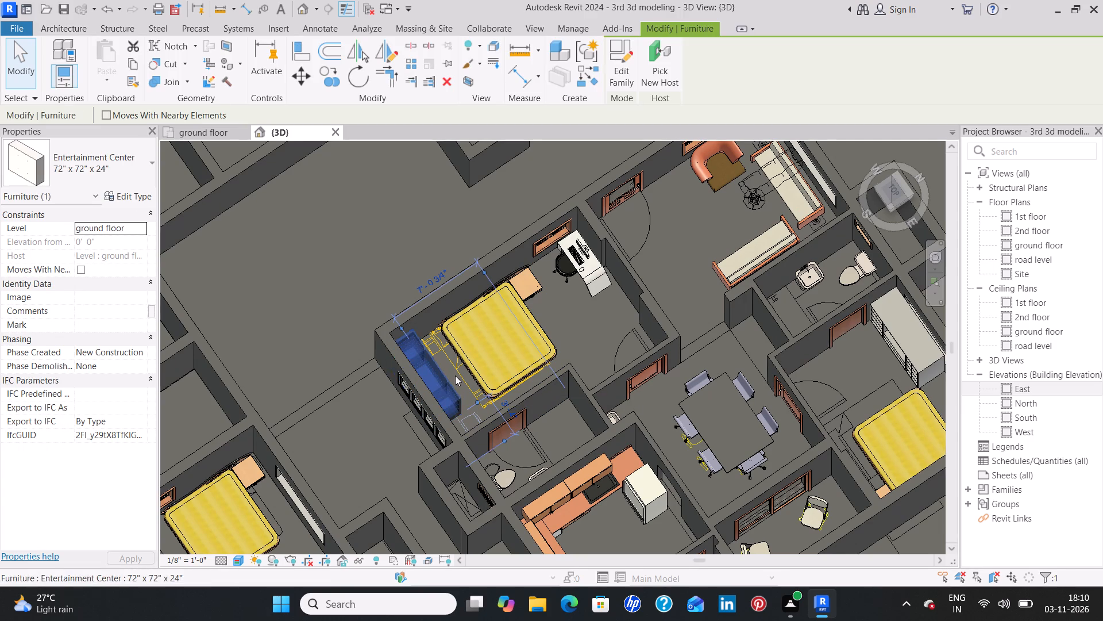
shift+middle_drag(538, 439, 540, 457)
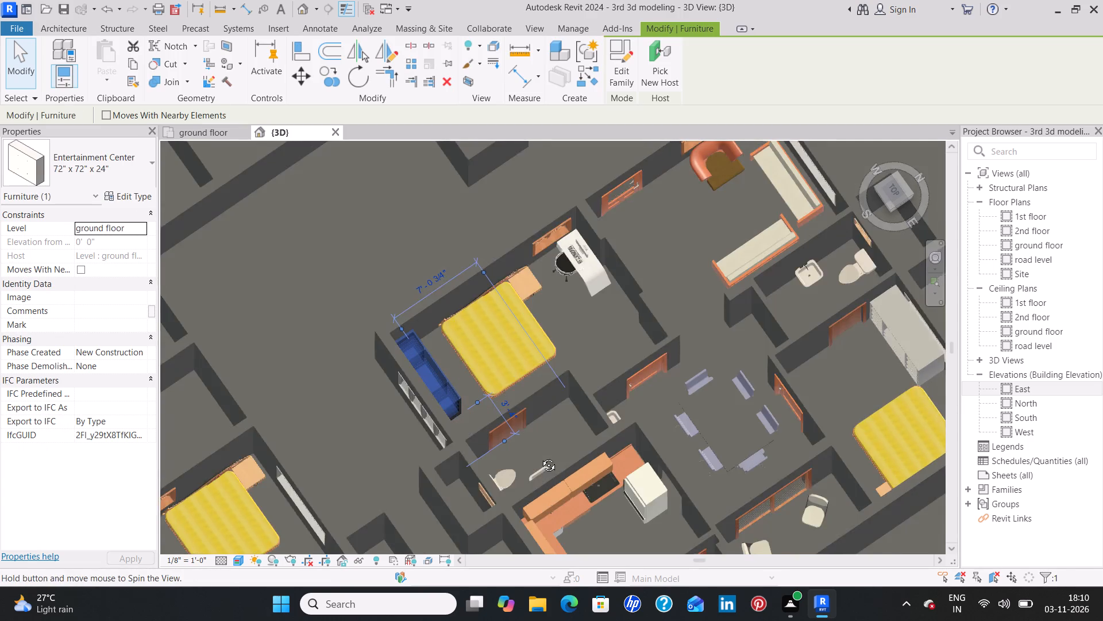
shift+middle_drag(540, 457, 426, 442)
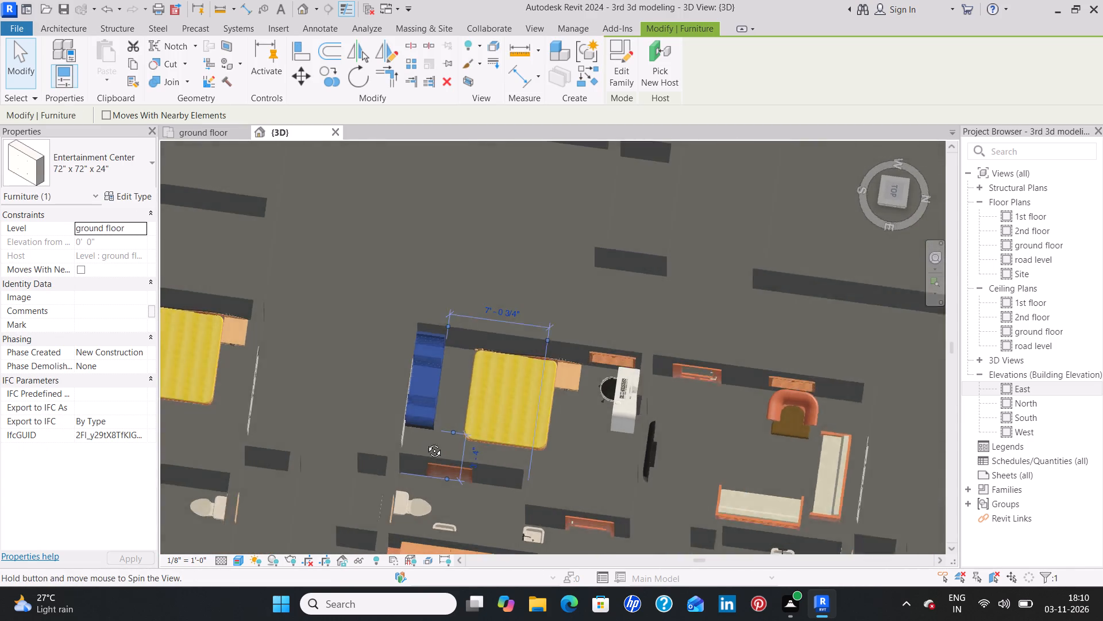
shift+middle_drag(426, 442, 354, 403)
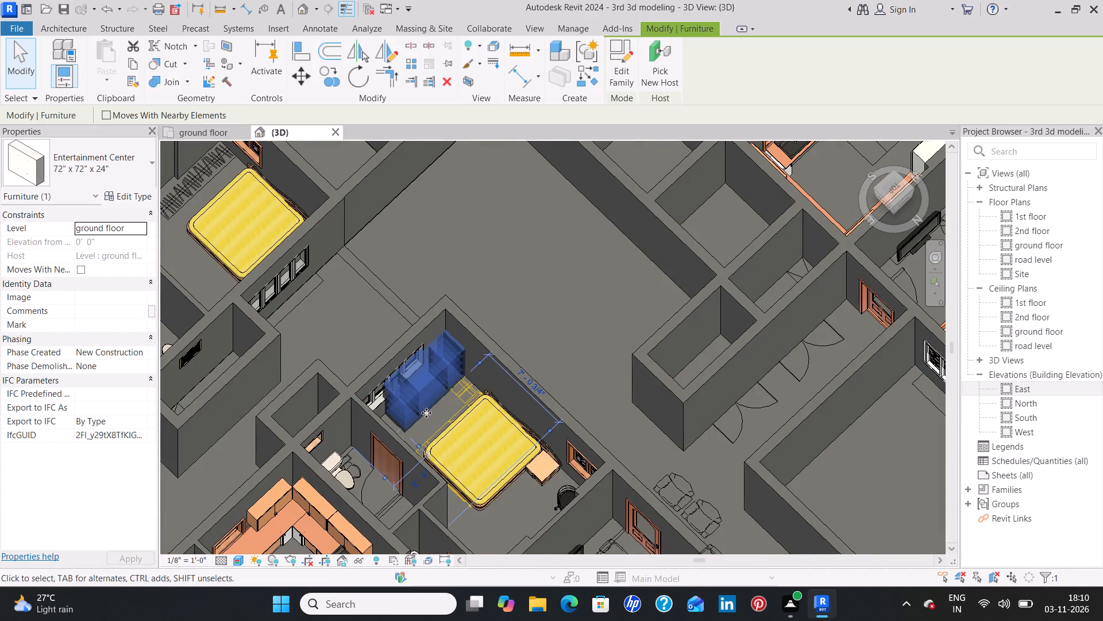
click(422, 428)
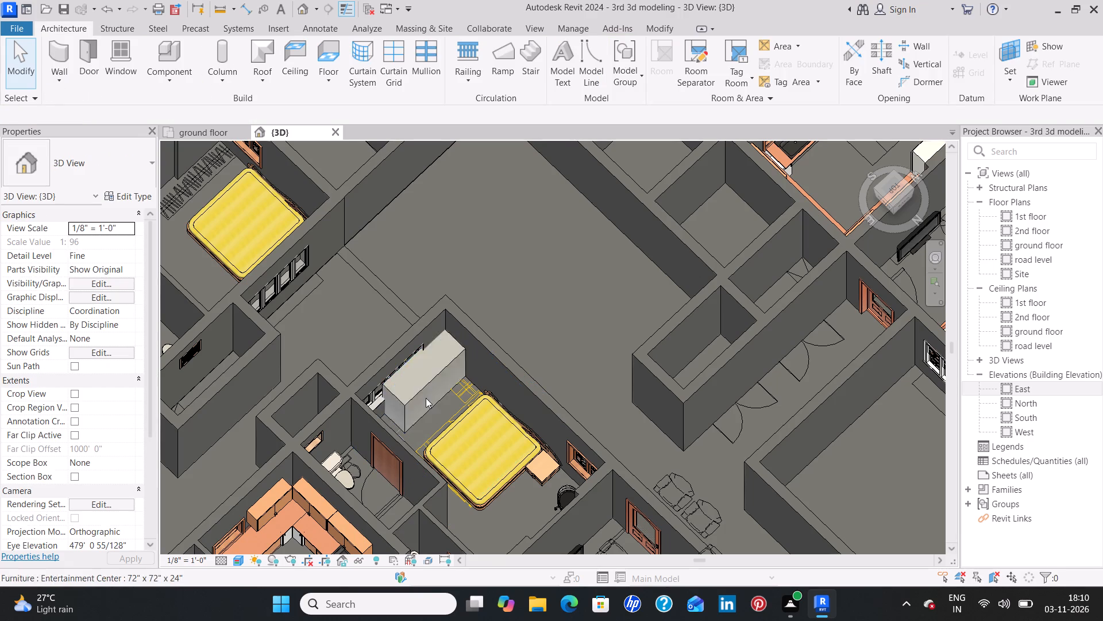
click(423, 392)
key(space)
key(space)
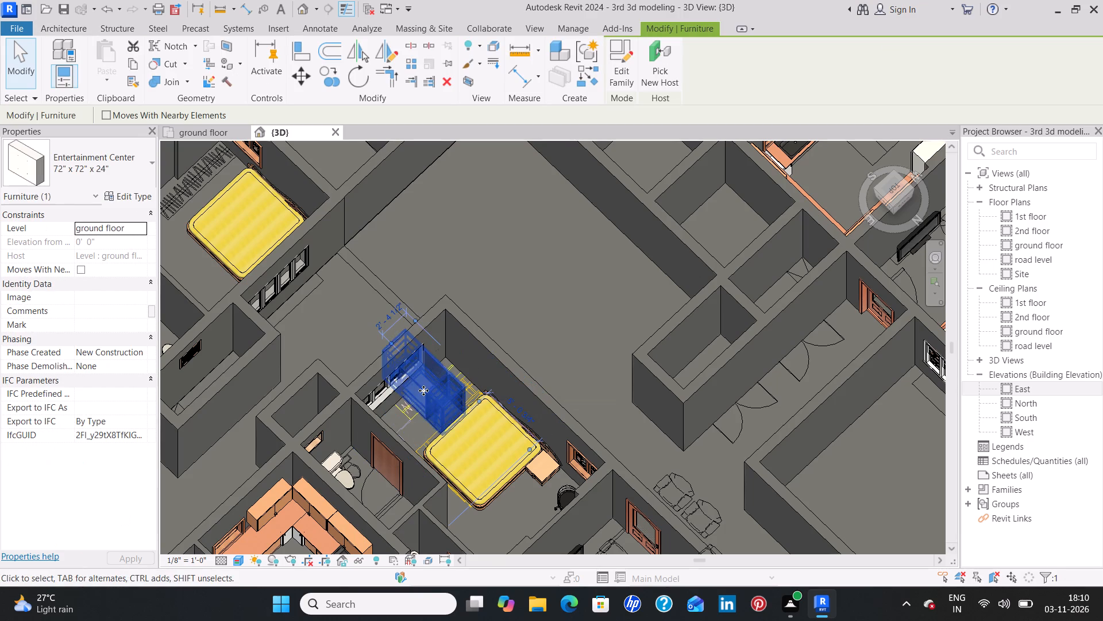
click(492, 270)
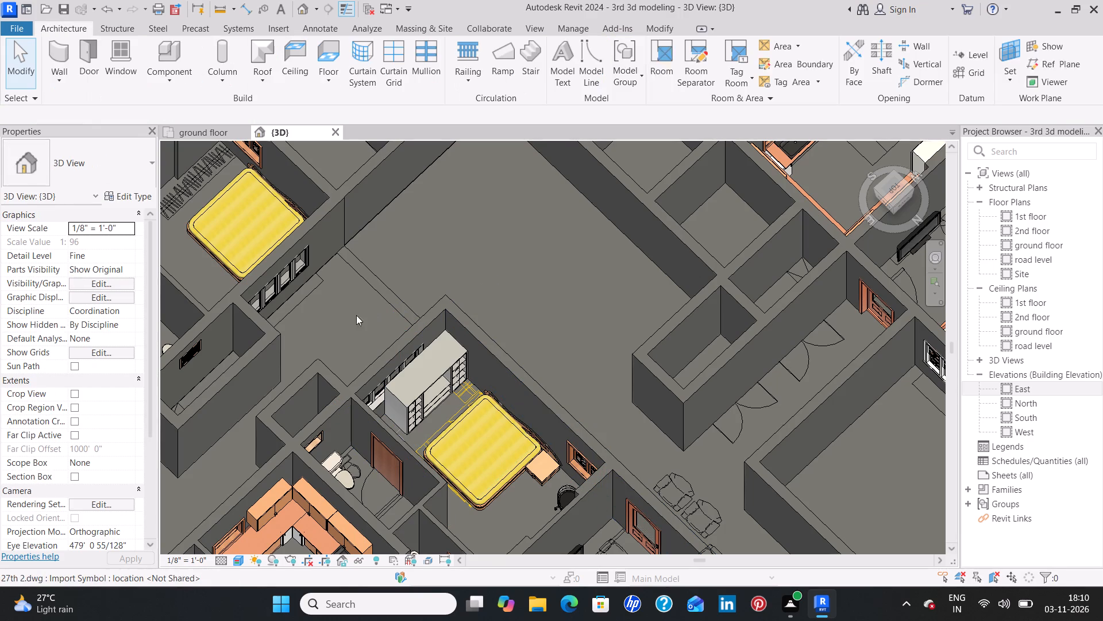
In the flat with one sofa and two armchairs, turn the Entertainment Center in the computer-desk bedroom around to face the bed.
middle_drag(307, 332, 629, 323)
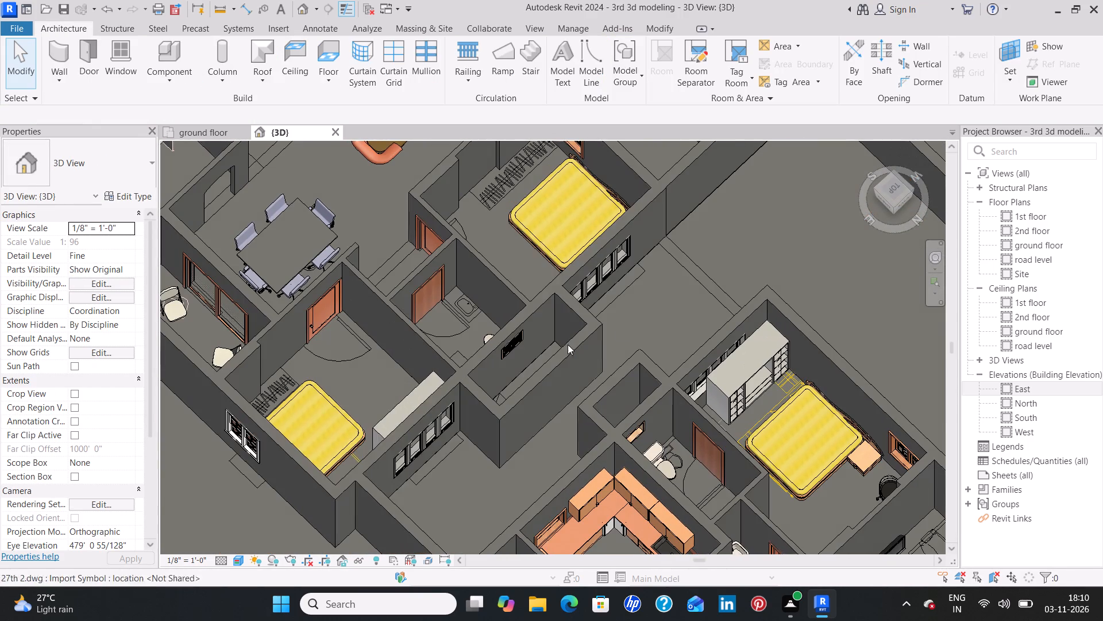
middle_drag(342, 370, 341, 379)
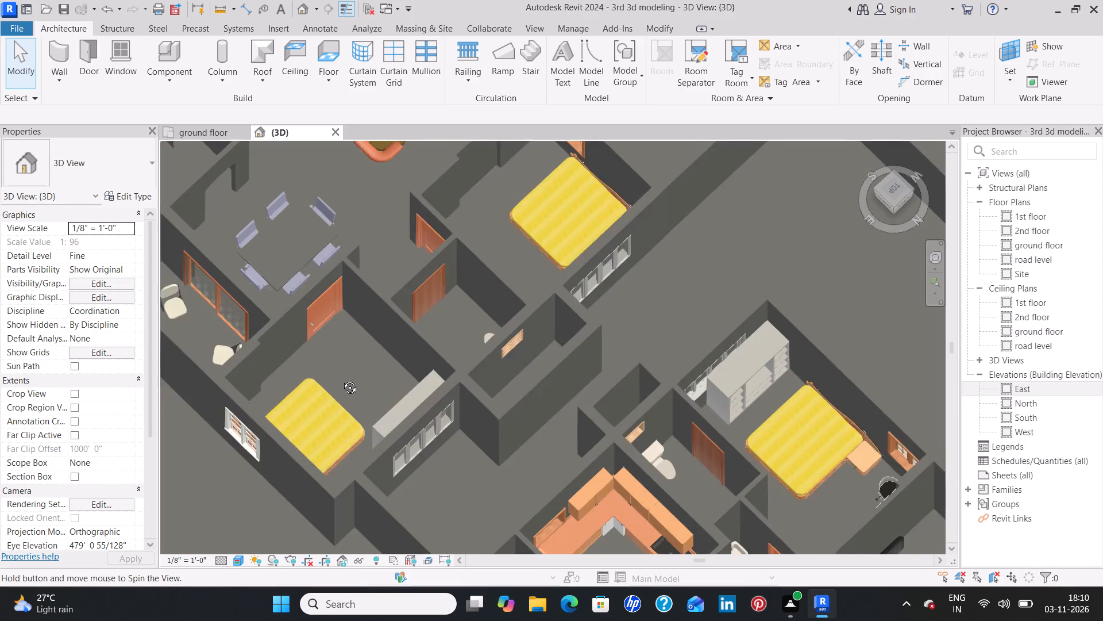
middle_drag(341, 379, 557, 461)
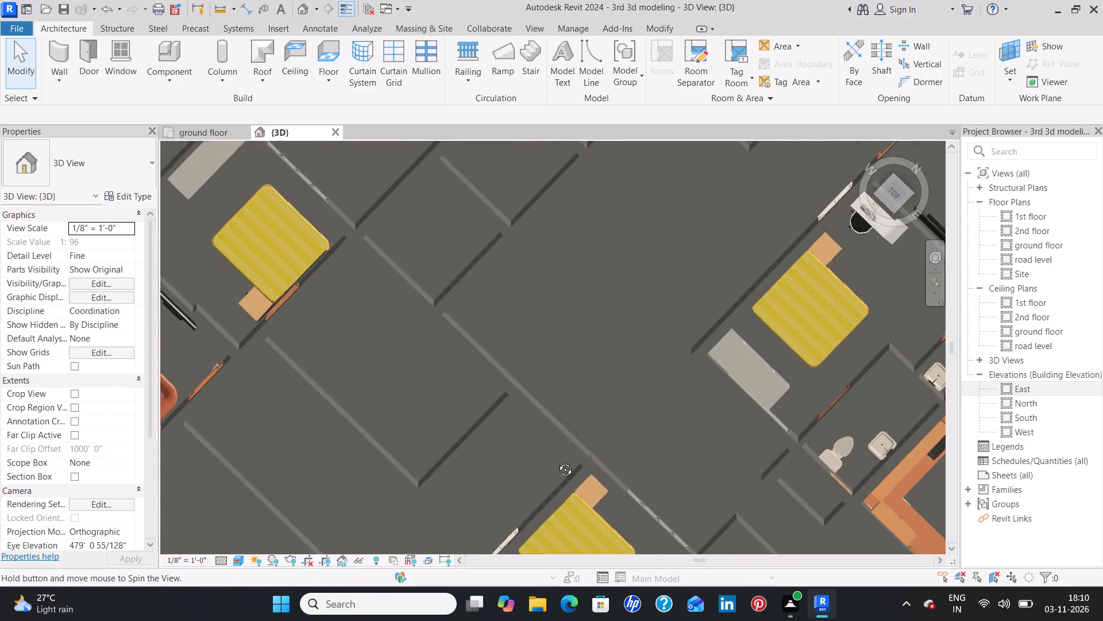
middle_drag(557, 461, 568, 458)
middle_drag(699, 481, 654, 188)
middle_drag(731, 458, 731, 390)
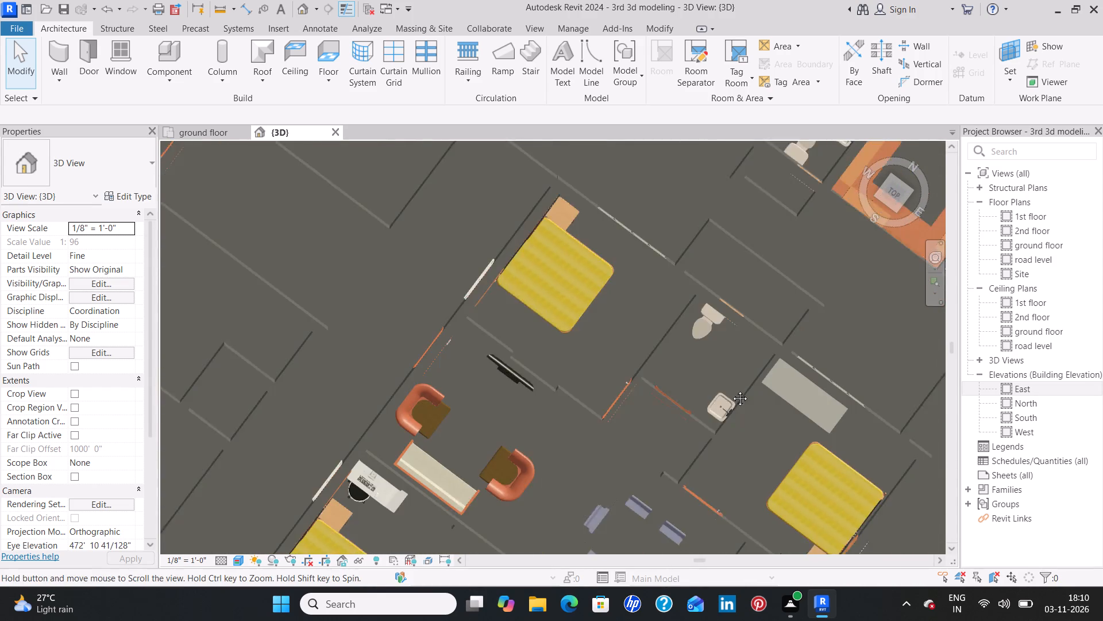
middle_drag(731, 390, 736, 263)
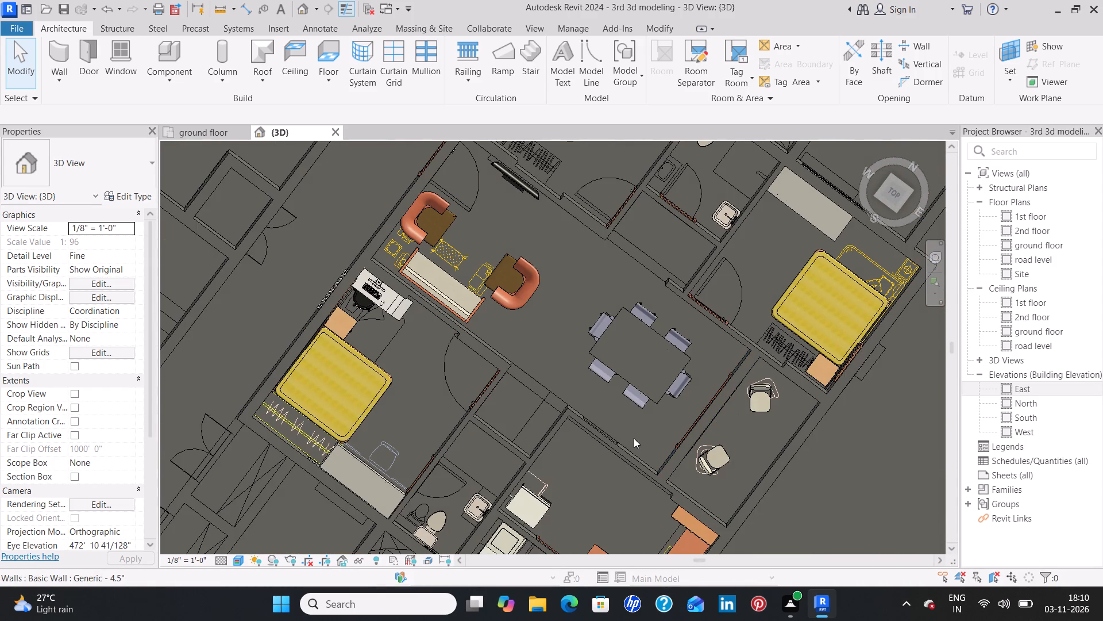
middle_drag(634, 438, 660, 368)
ctrl+middle_drag(530, 399, 515, 427)
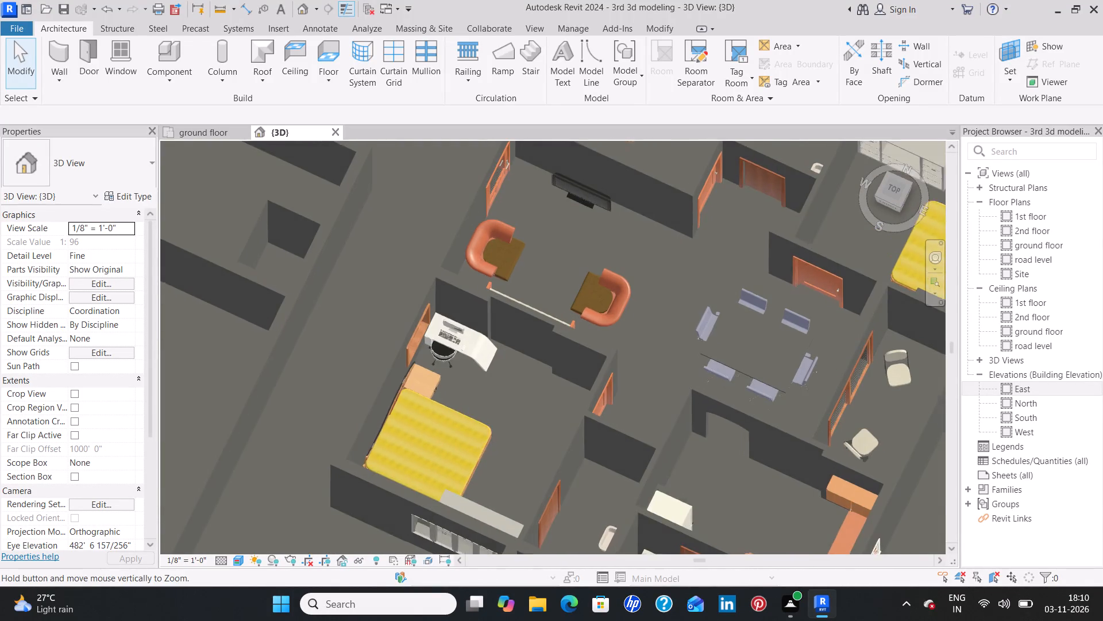
ctrl+middle_drag(515, 427, 508, 436)
shift+middle_drag(536, 411, 502, 462)
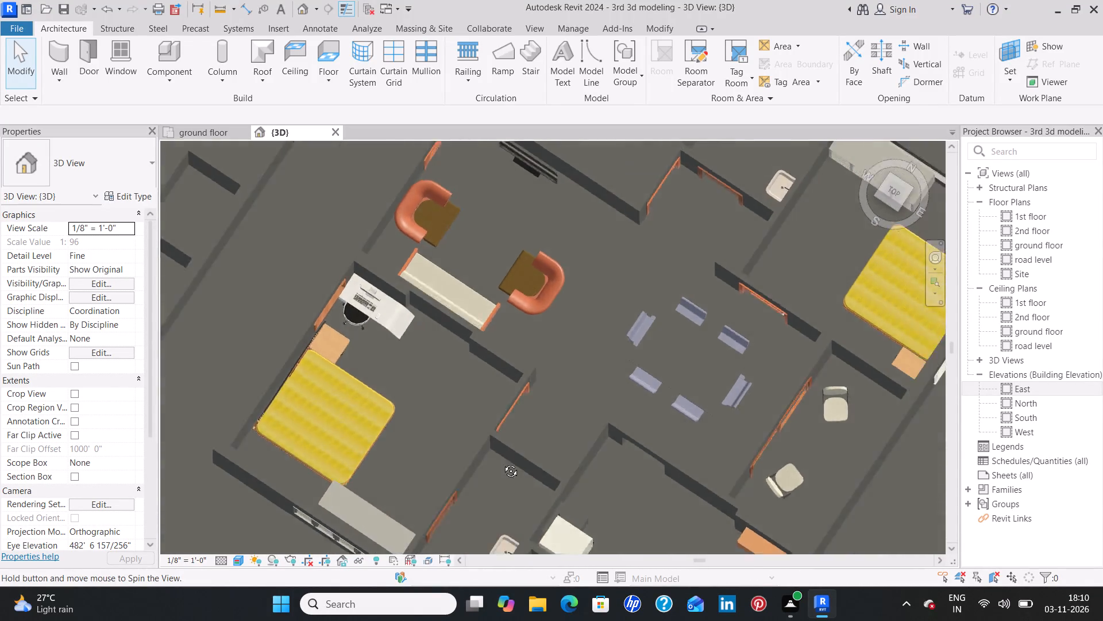
shift+middle_drag(502, 462, 437, 470)
middle_drag(406, 313, 711, 409)
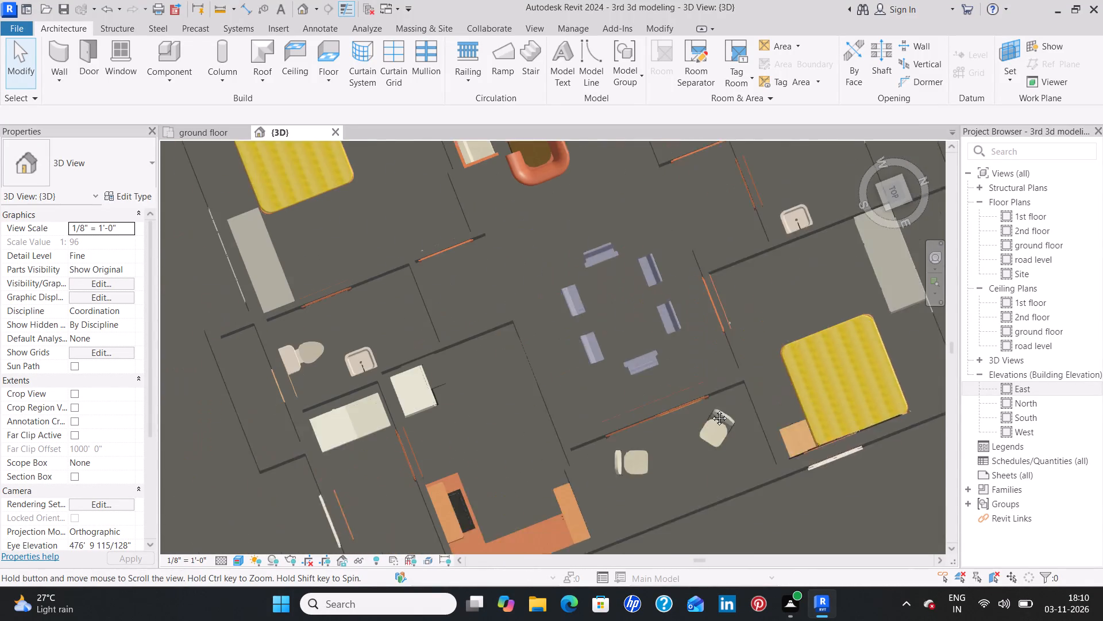
middle_drag(711, 409, 741, 419)
middle_drag(518, 450, 501, 423)
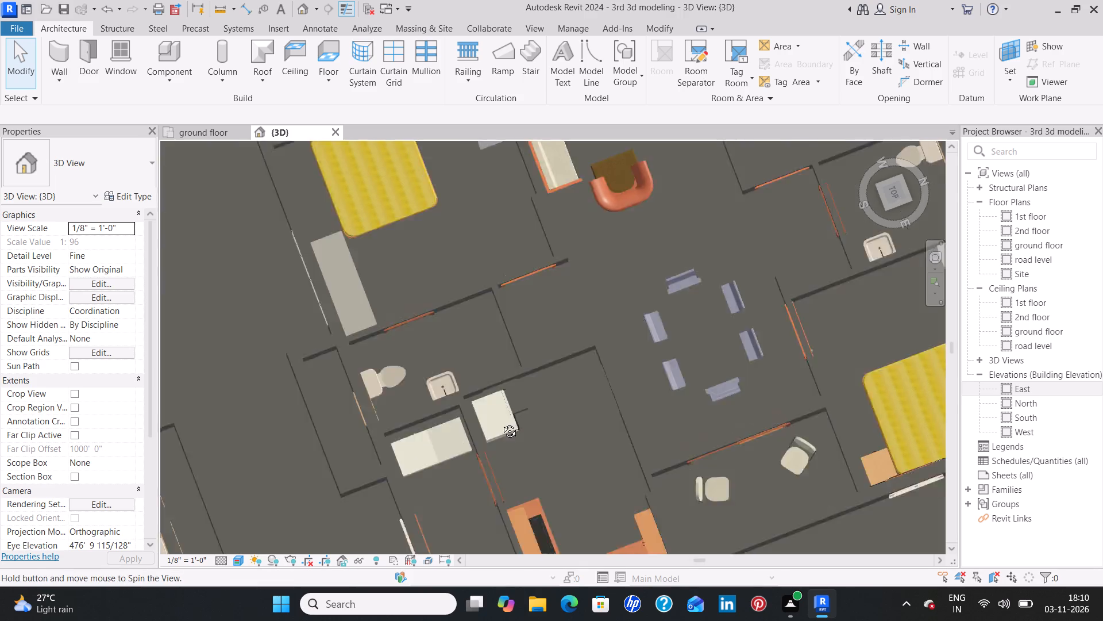
middle_drag(501, 423, 477, 357)
middle_drag(449, 255, 452, 356)
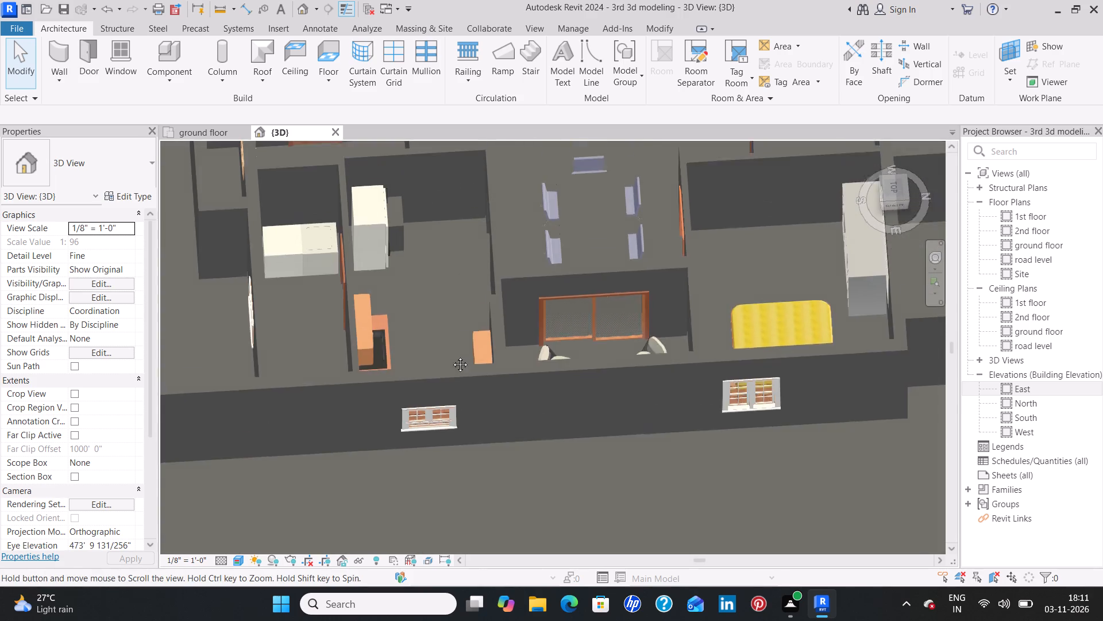
middle_drag(452, 356, 452, 536)
shift+middle_drag(352, 320, 346, 316)
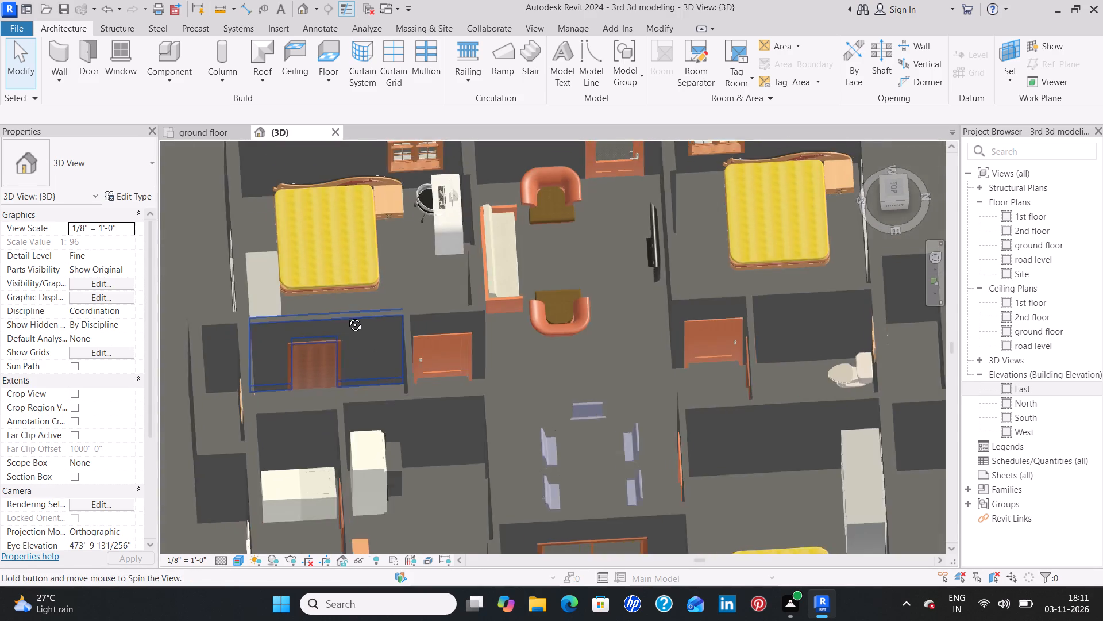
shift+middle_drag(346, 316, 323, 268)
scroll(326, 274, down, 1)
middle_drag(326, 275, 407, 510)
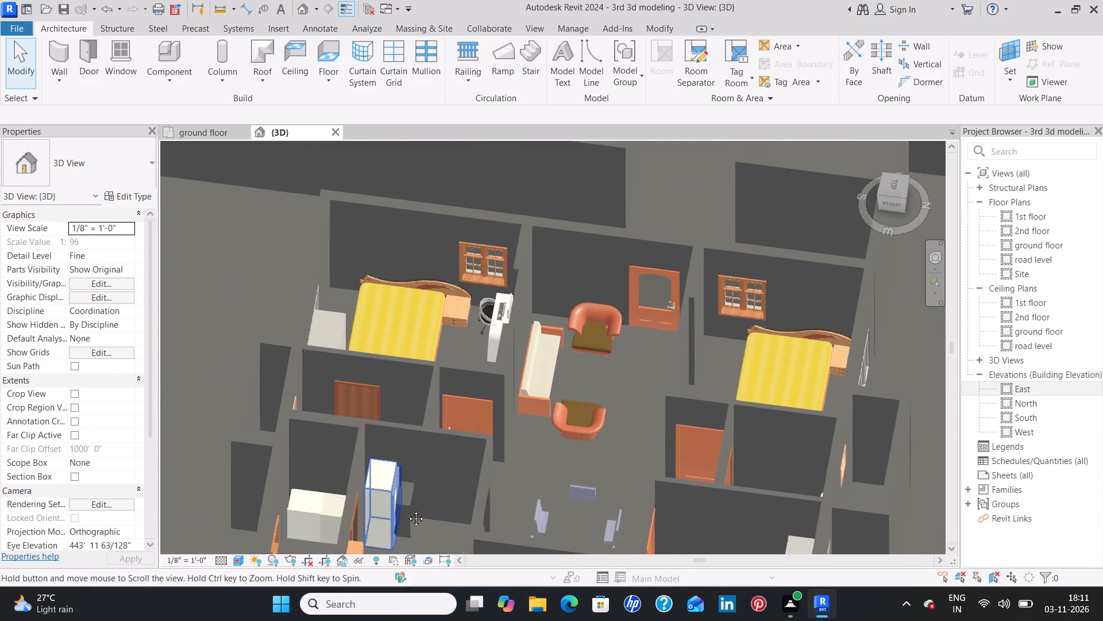
middle_drag(407, 510, 408, 514)
click(358, 365)
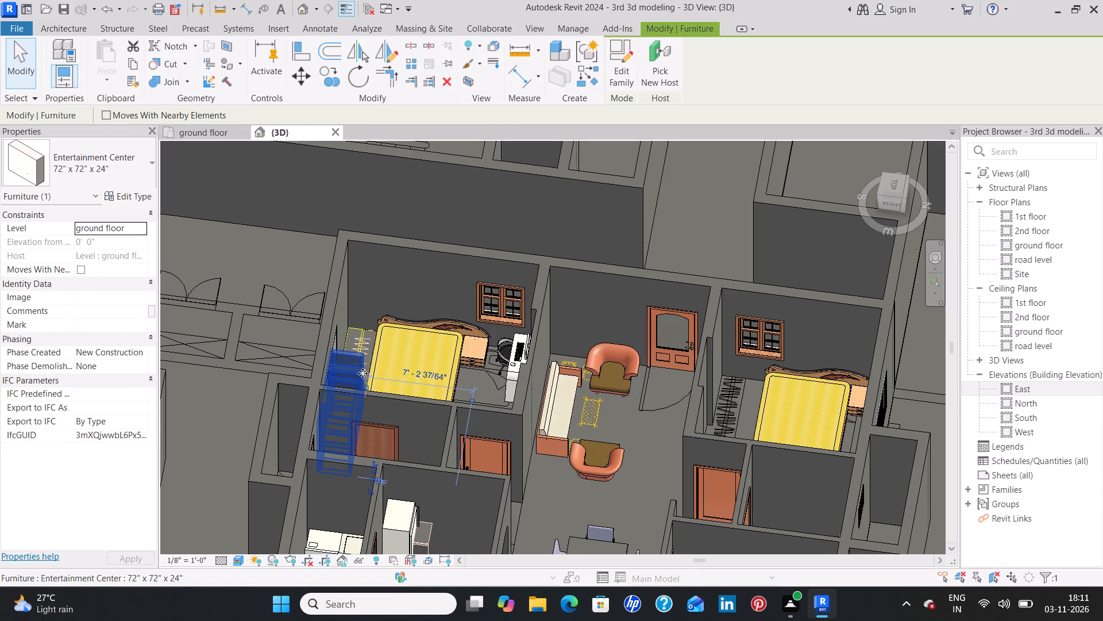
key(space)
key(space)
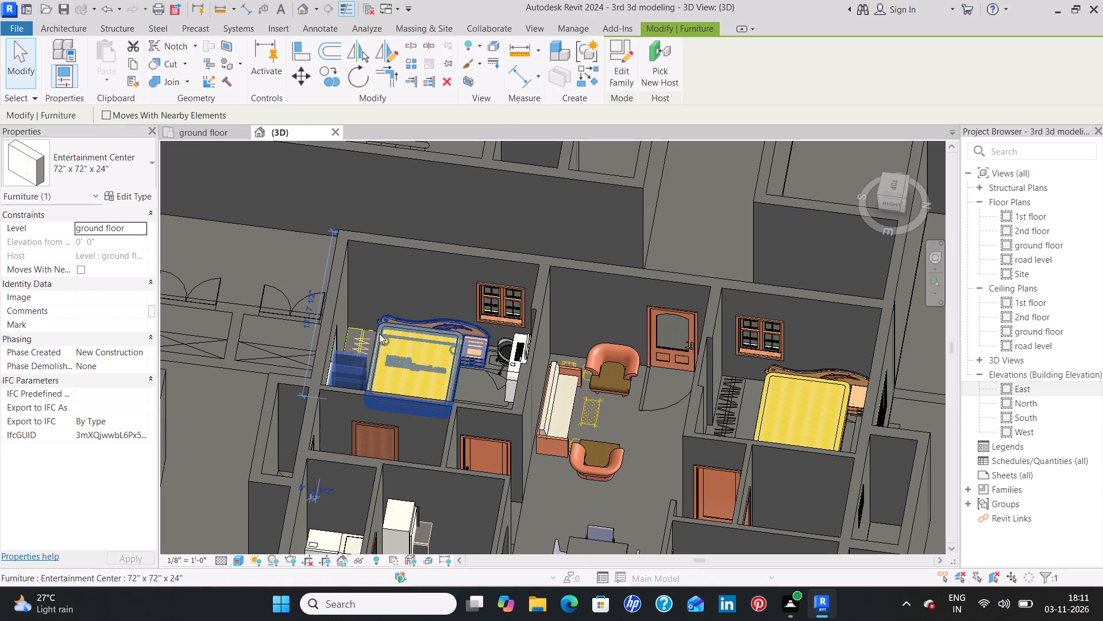
click(372, 296)
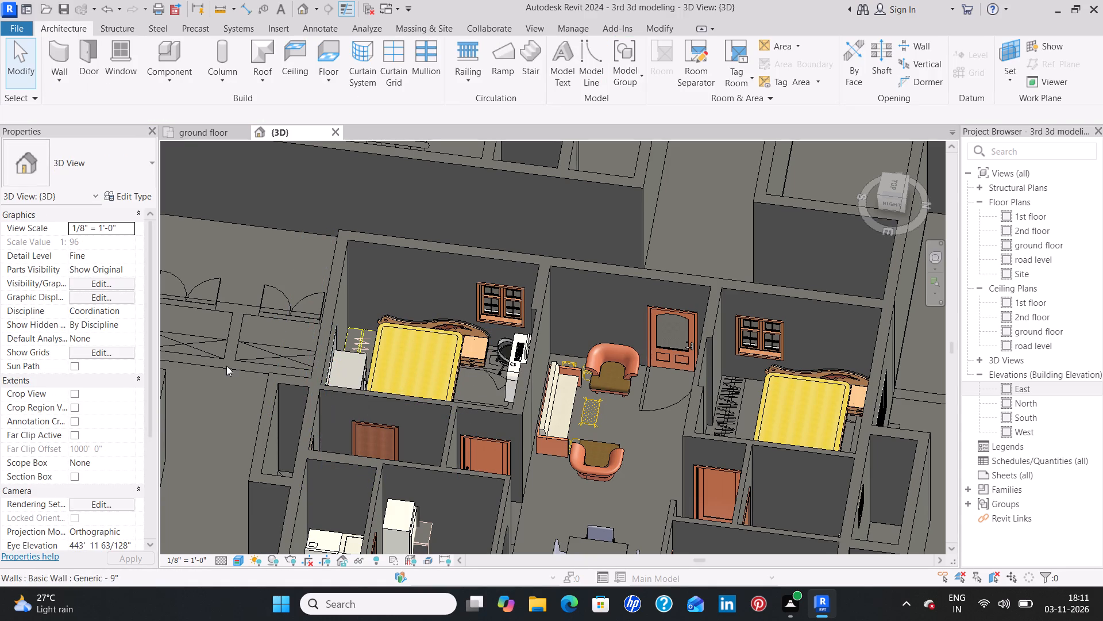
In the flat's bedroom with two Entertainment Centers beside the balcony, turn the one against the outer wall around to face the room.
middle_drag(227, 365, 664, 363)
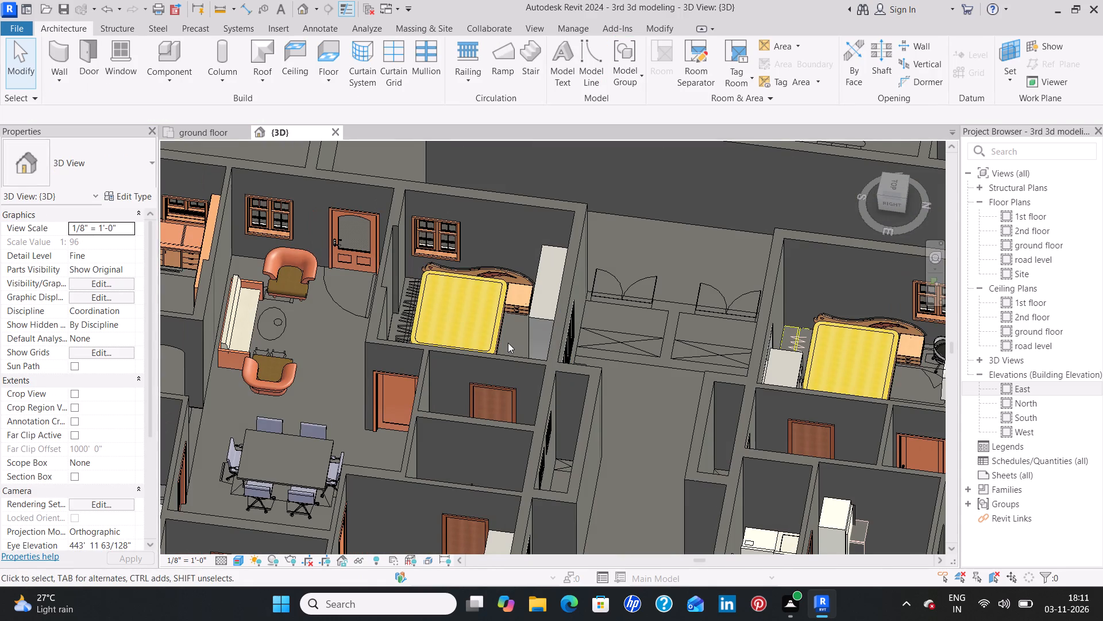
shift+middle_drag(508, 342, 556, 394)
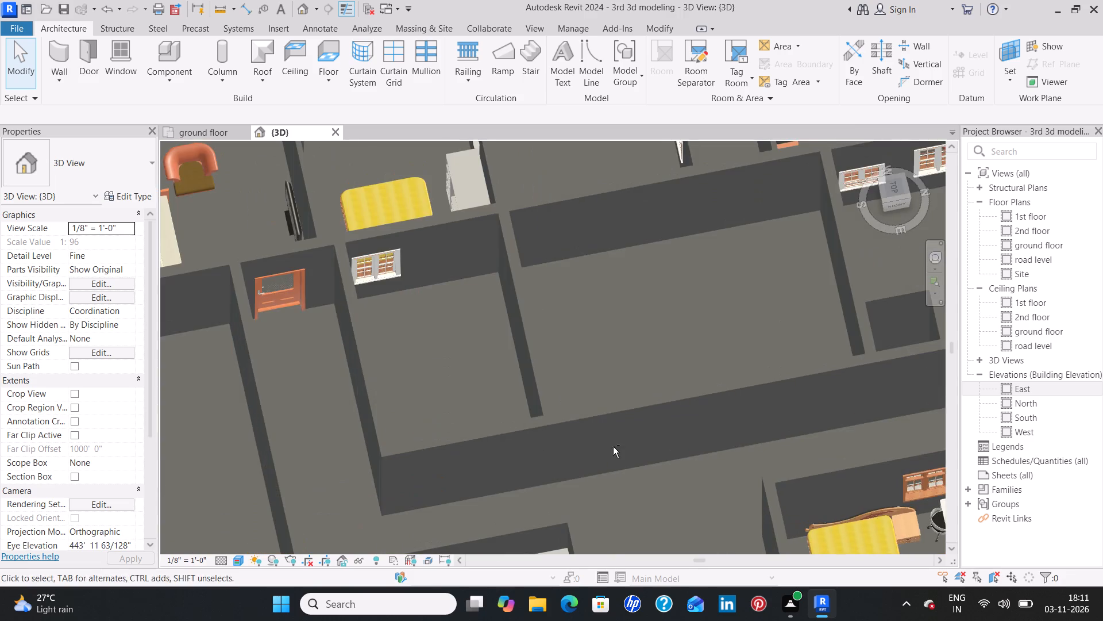
middle_drag(684, 525, 811, 258)
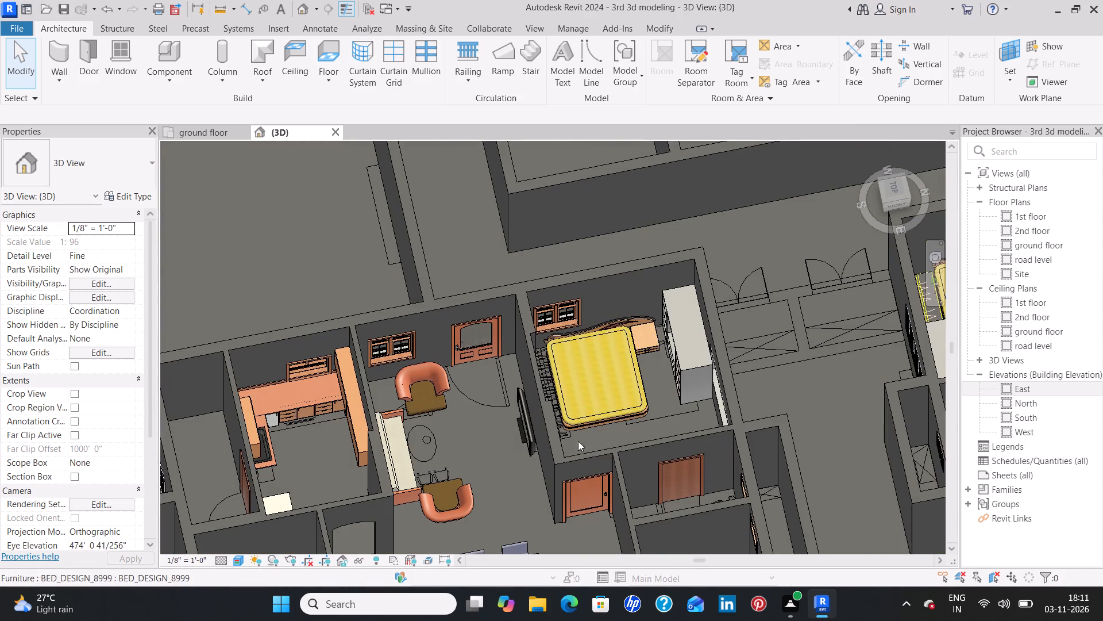
middle_drag(501, 450, 568, 173)
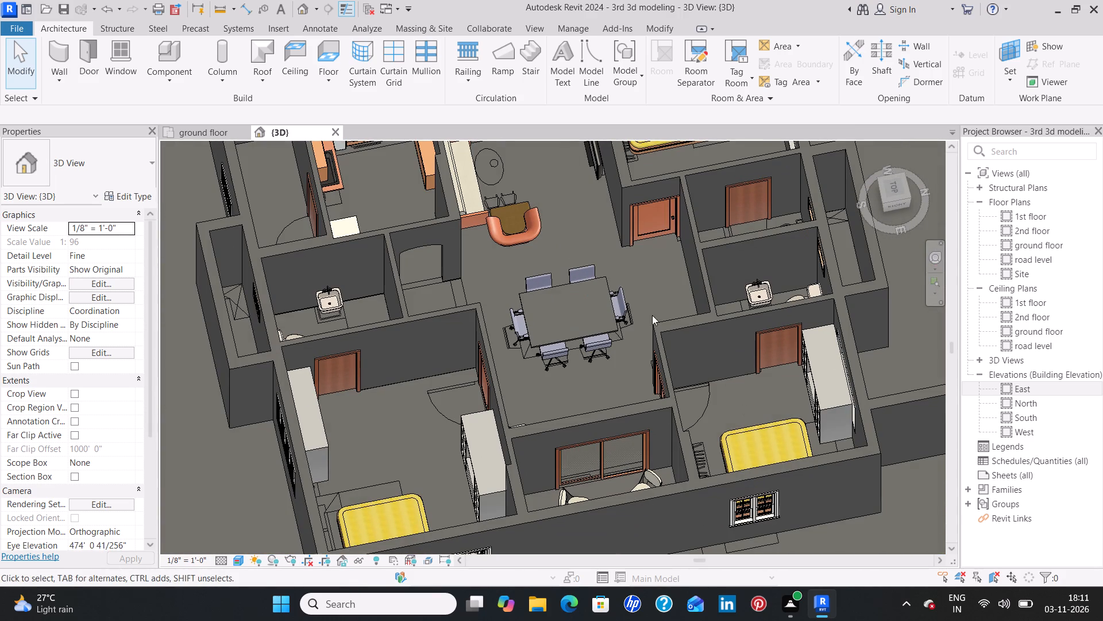
middle_drag(560, 237, 556, 245)
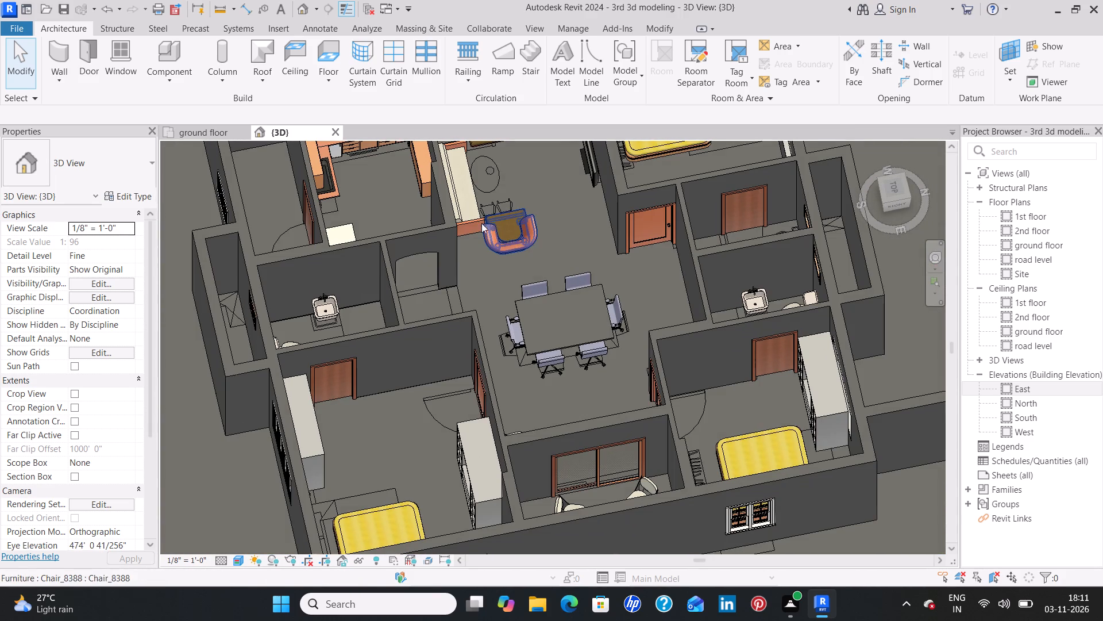
shift+middle_drag(385, 474, 341, 398)
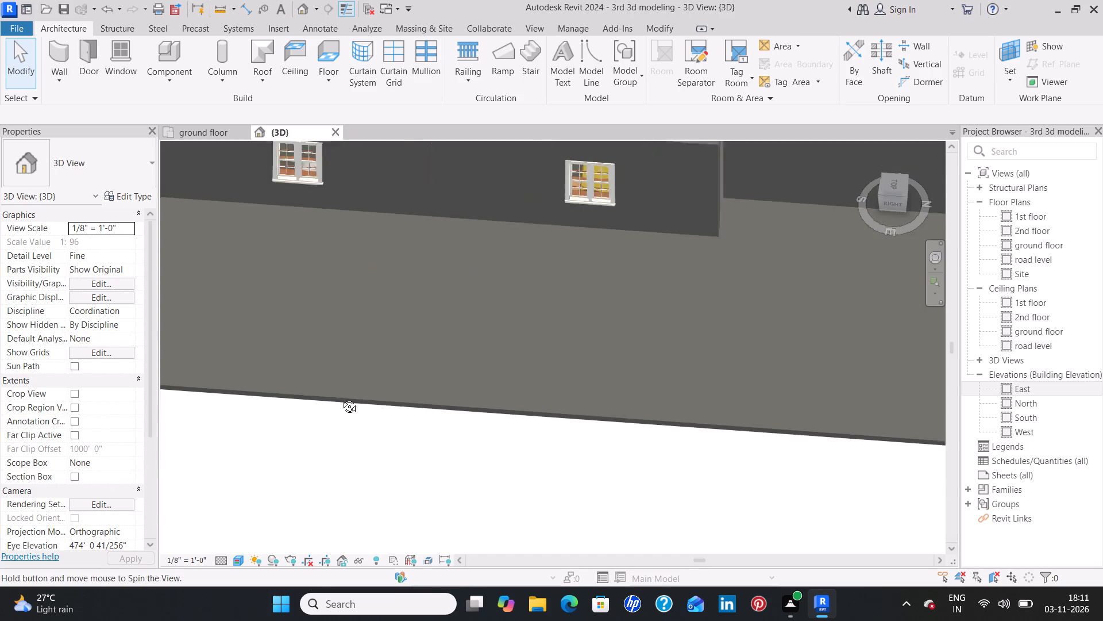
shift+middle_drag(341, 398, 339, 393)
middle_drag(405, 295, 457, 557)
middle_drag(426, 291, 469, 434)
click(279, 356)
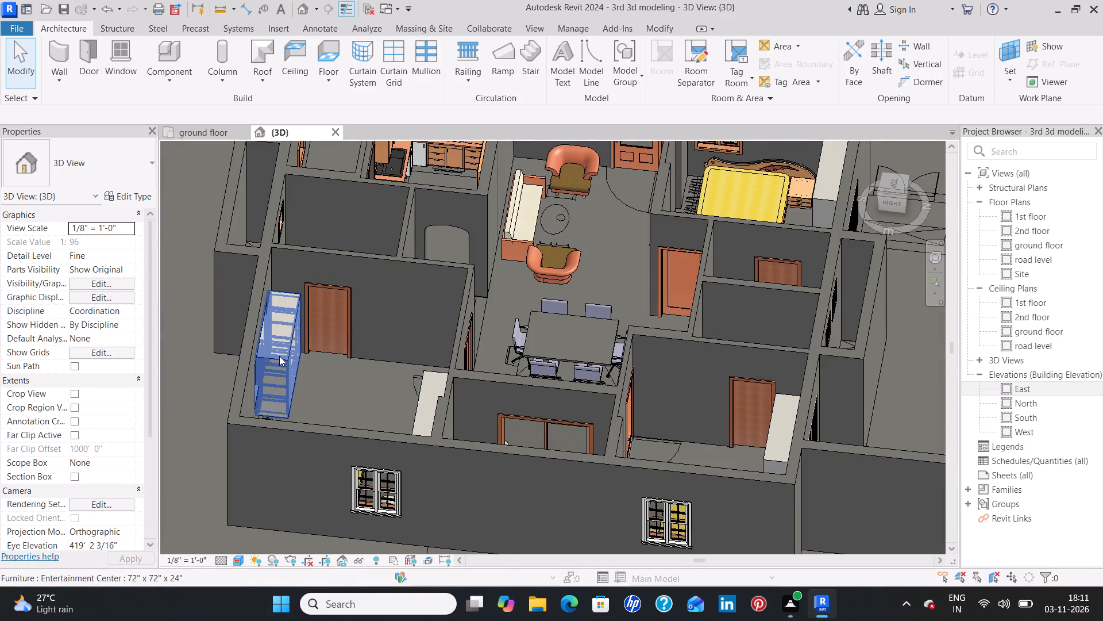
key(space)
key(space)
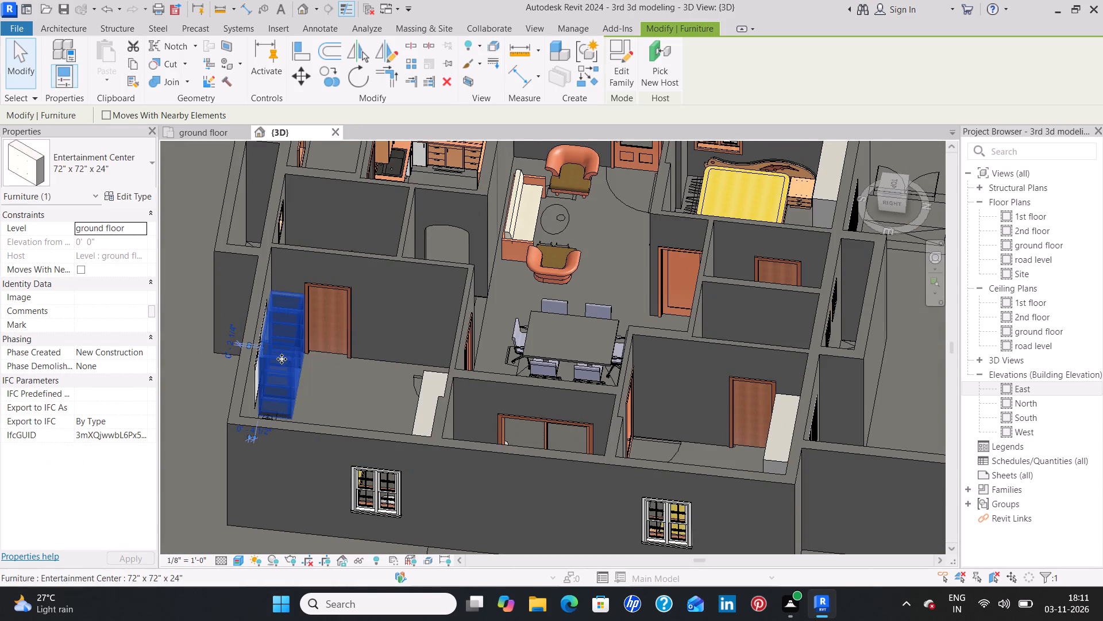
click(368, 221)
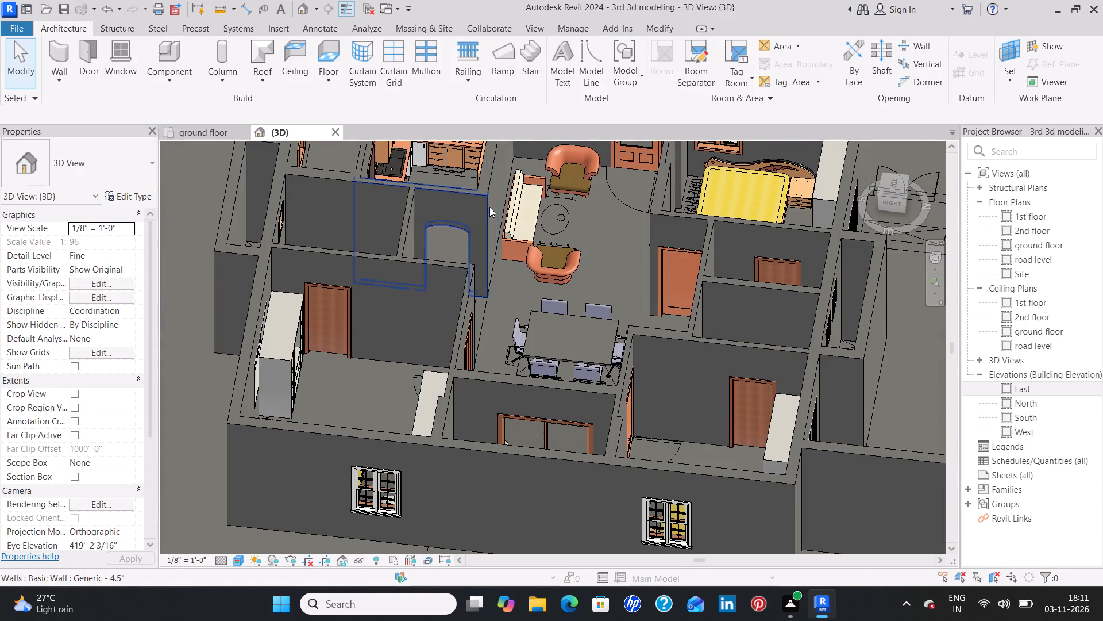
In the flat with the small round table, turn the computer-desk bedroom's Entertainment Center beside the toilet wall around to face the bed.
middle_drag(491, 207, 448, 525)
middle_drag(516, 215, 483, 535)
scroll(516, 215, down, 1)
middle_drag(438, 354, 421, 495)
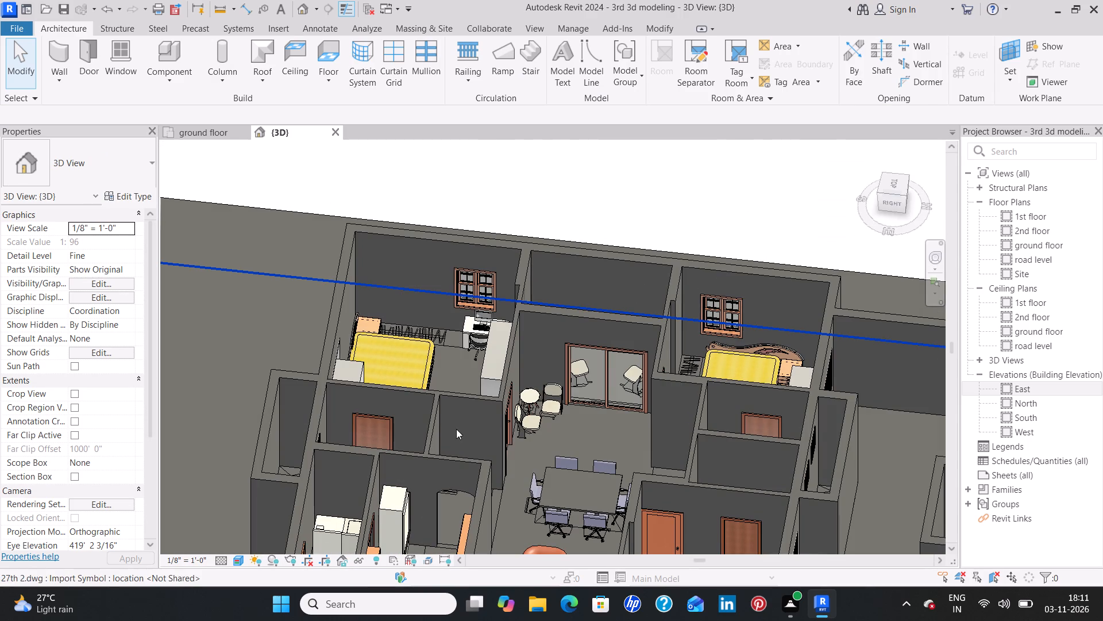
shift+middle_drag(458, 426, 452, 489)
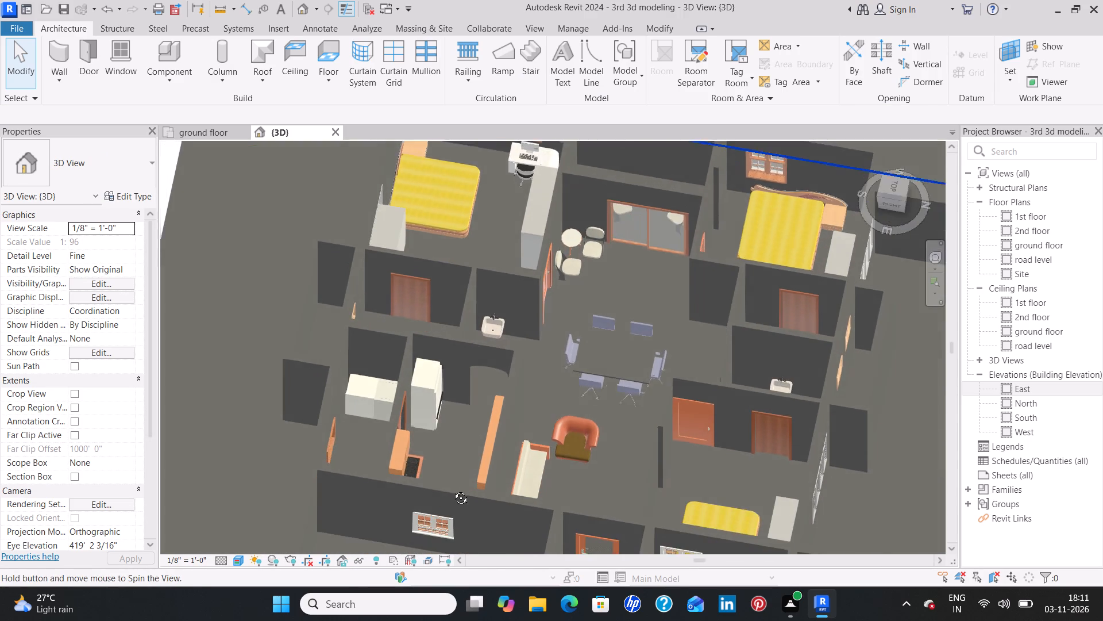
shift+middle_drag(452, 489, 445, 510)
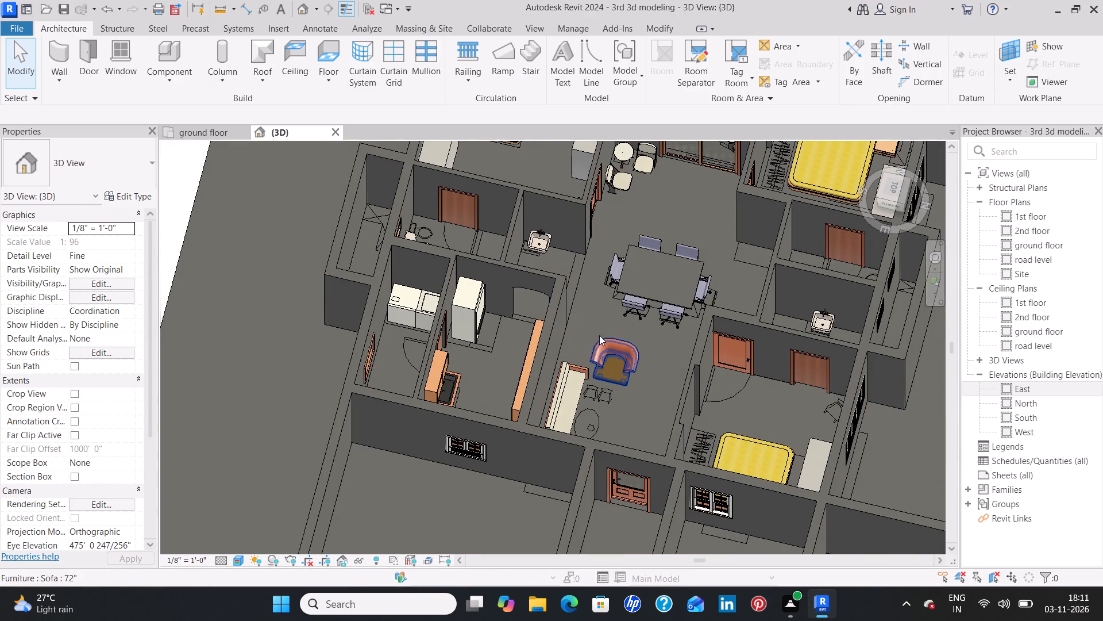
middle_drag(594, 269, 533, 507)
drag(384, 361, 383, 367)
click(388, 384)
key(space)
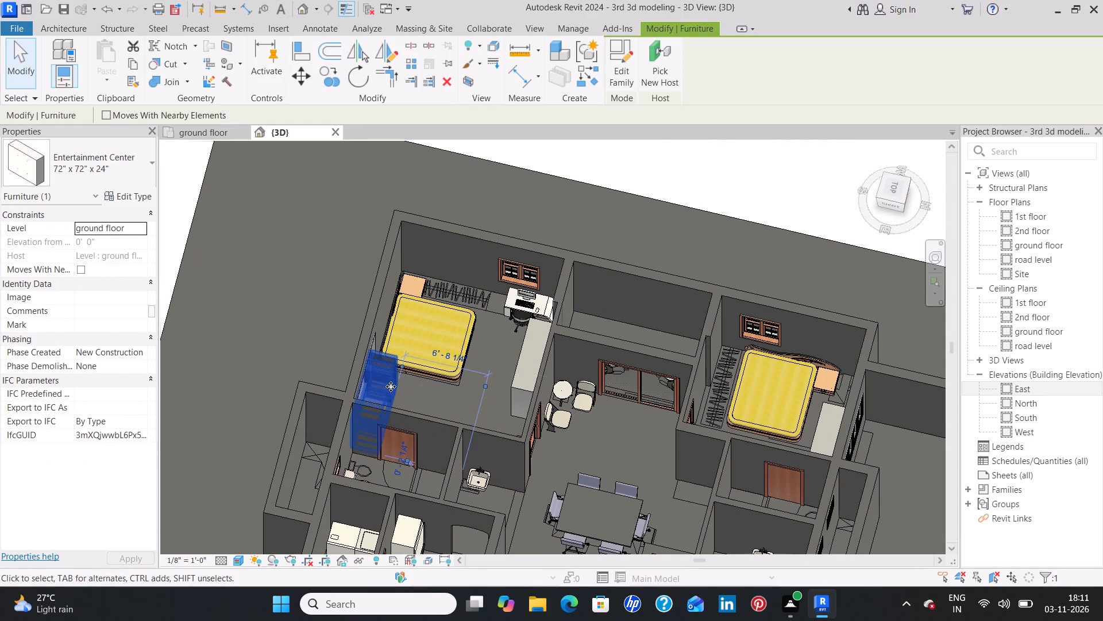
key(space)
Examine which way the bedroom Entertainment Centers face in the other ground-floor flats, flat by flat from several viewing angles.
middle_drag(479, 403, 570, 428)
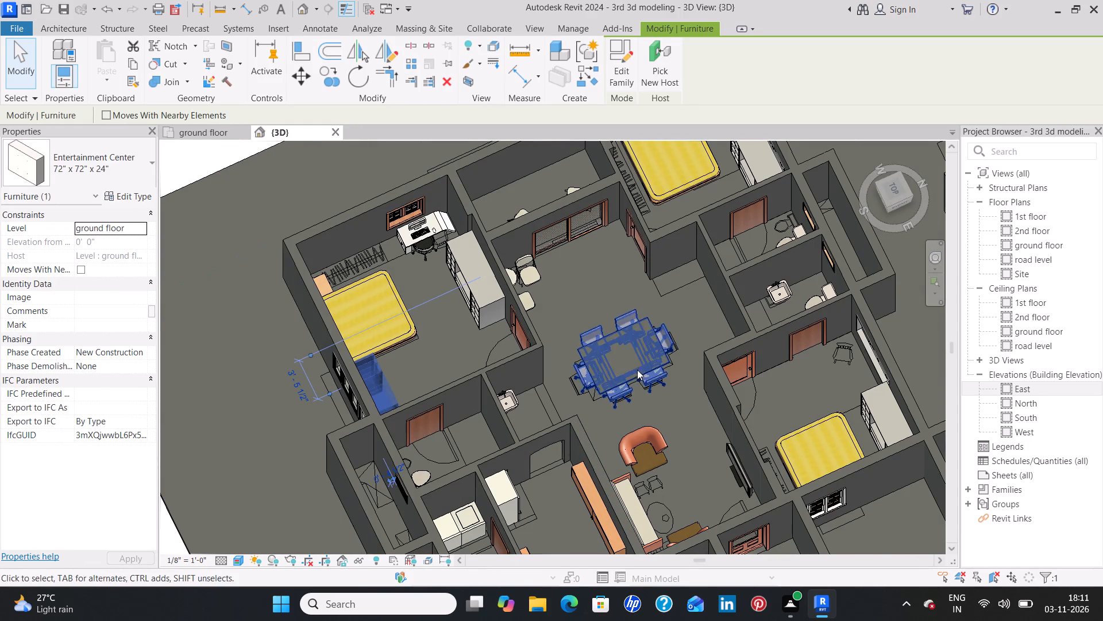
middle_drag(665, 440, 523, 494)
middle_drag(635, 469, 583, 482)
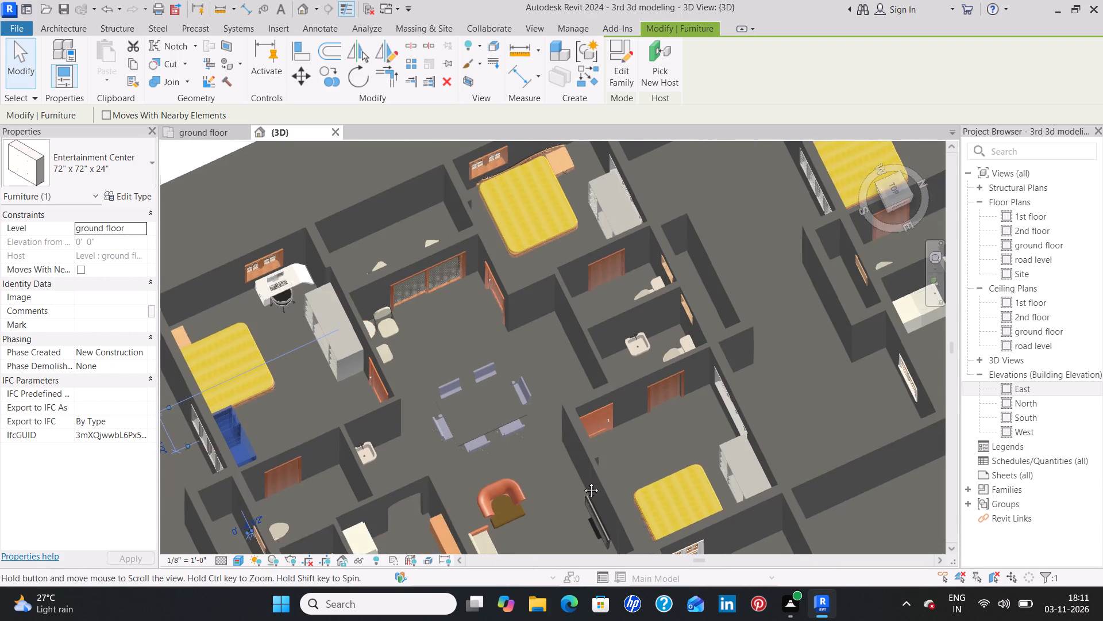
middle_drag(583, 482, 446, 490)
middle_drag(658, 390, 567, 470)
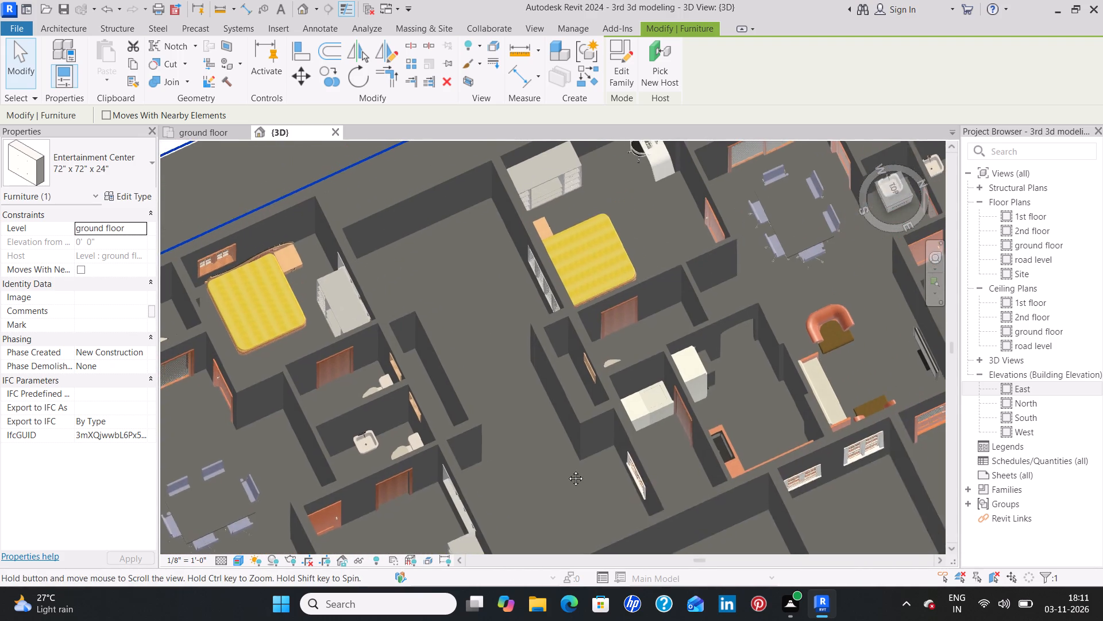
middle_drag(567, 470, 559, 476)
middle_drag(805, 268, 636, 314)
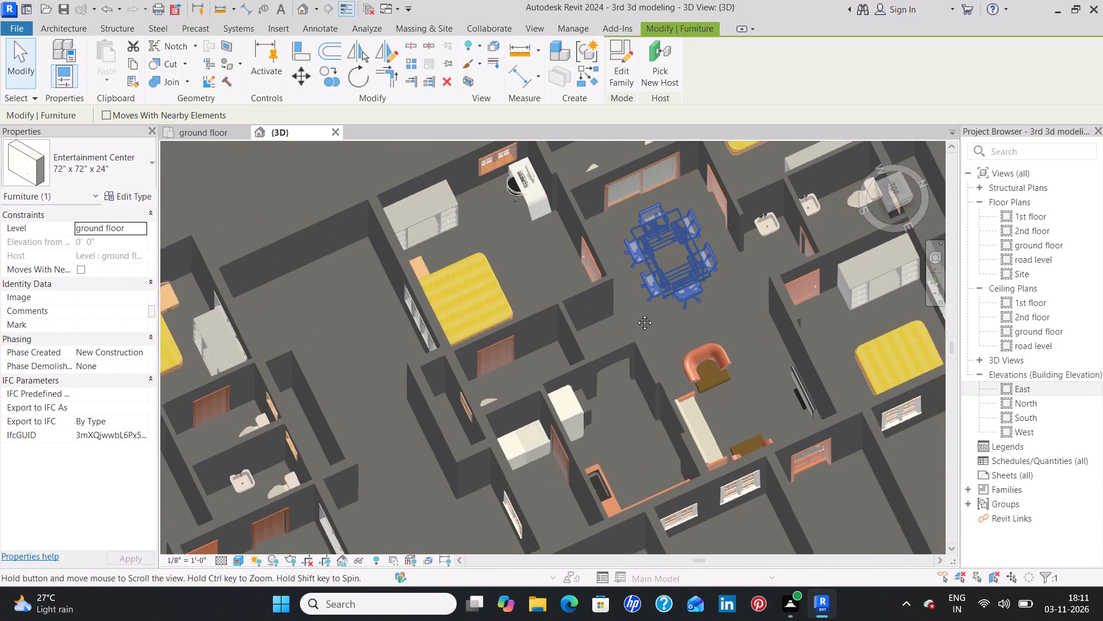
middle_drag(636, 314, 556, 326)
middle_drag(677, 213, 674, 224)
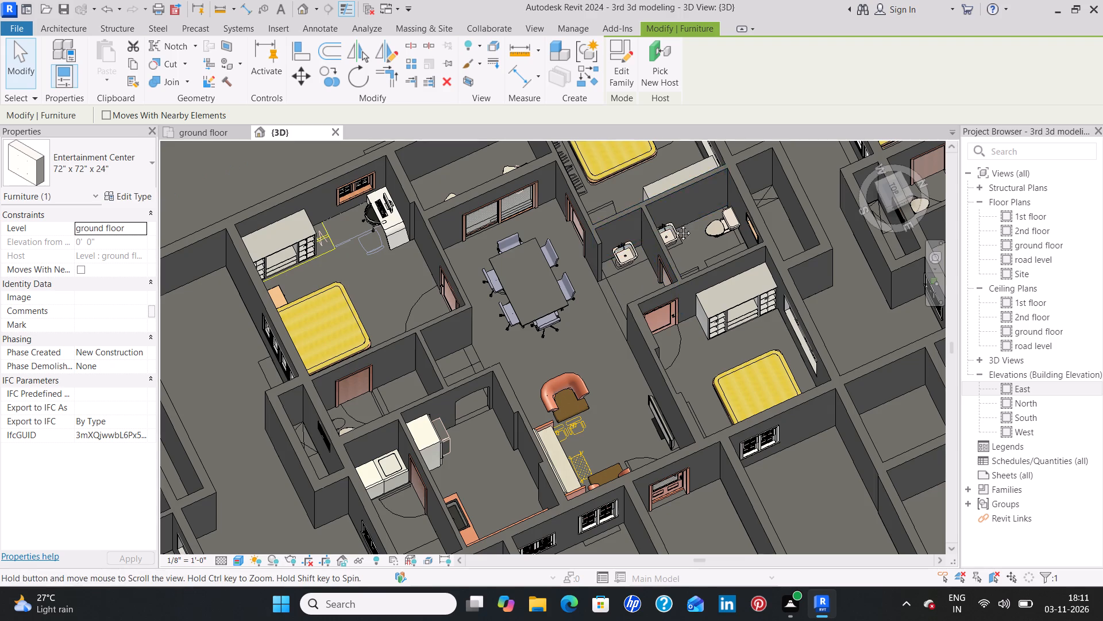
middle_drag(674, 224, 633, 335)
scroll(655, 275, down, 1)
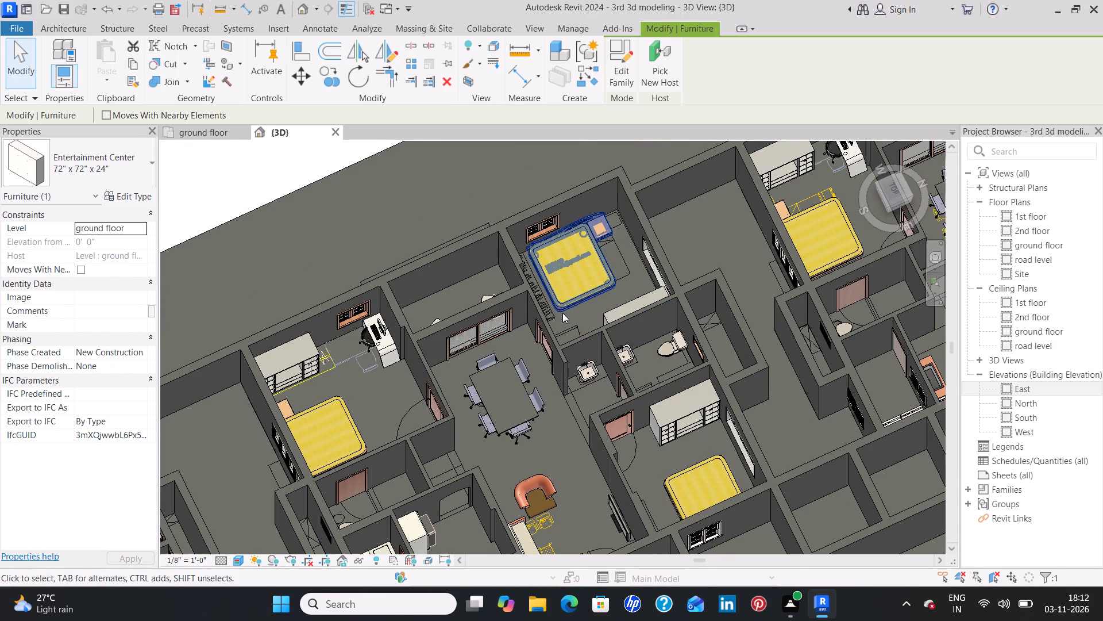
middle_drag(562, 313, 624, 331)
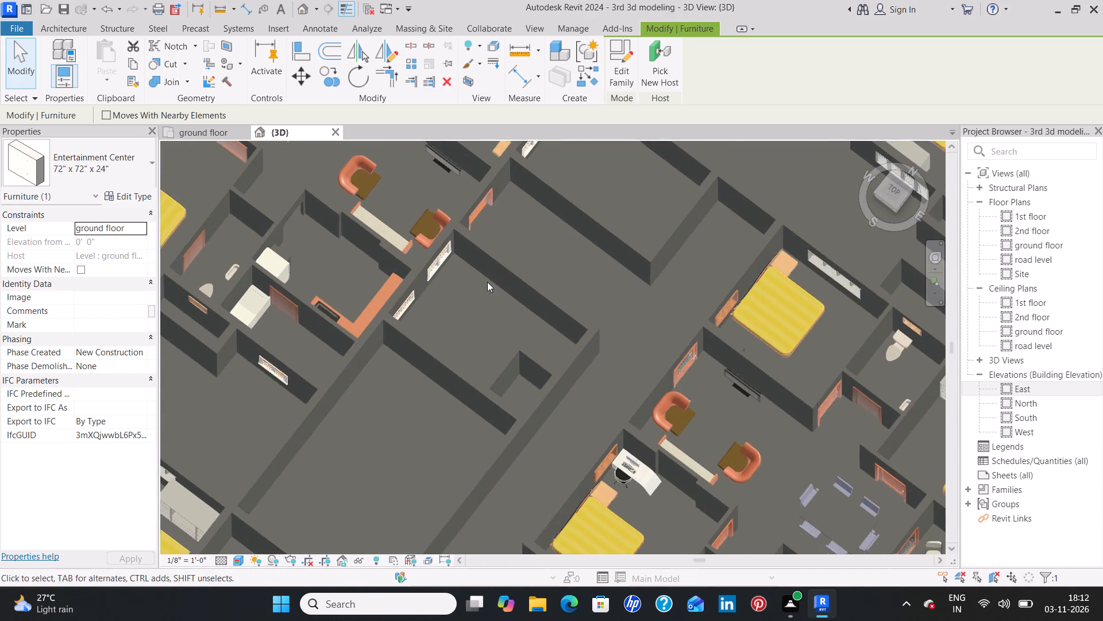
middle_drag(380, 209, 867, 461)
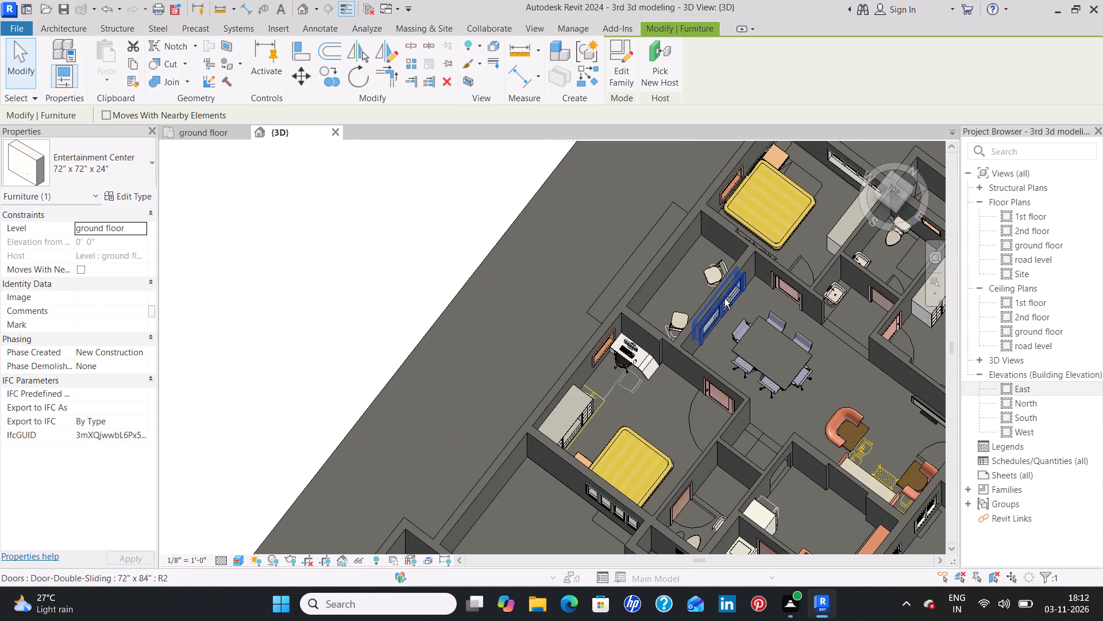
shift+middle_drag(724, 298, 780, 396)
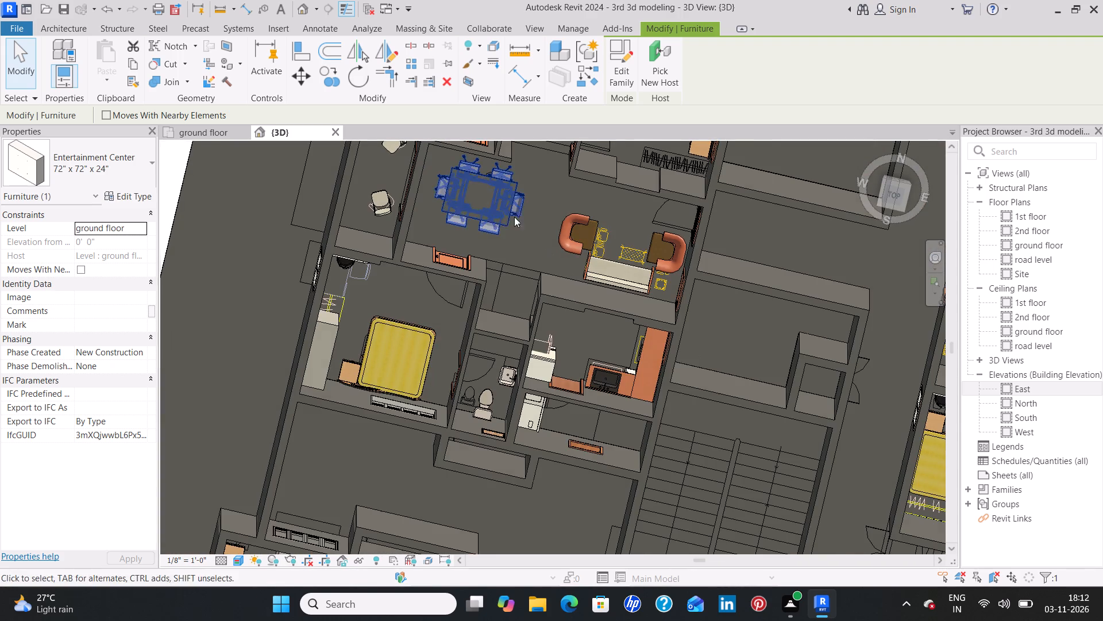
middle_drag(497, 208, 573, 428)
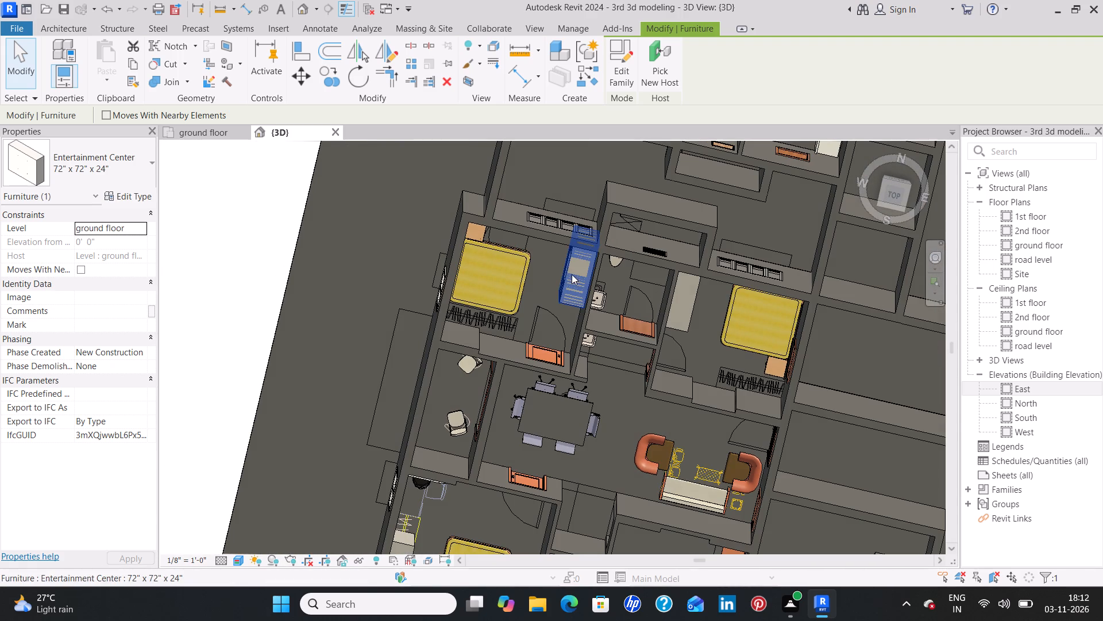
scroll(699, 208, down, 1)
middle_drag(699, 211, 695, 237)
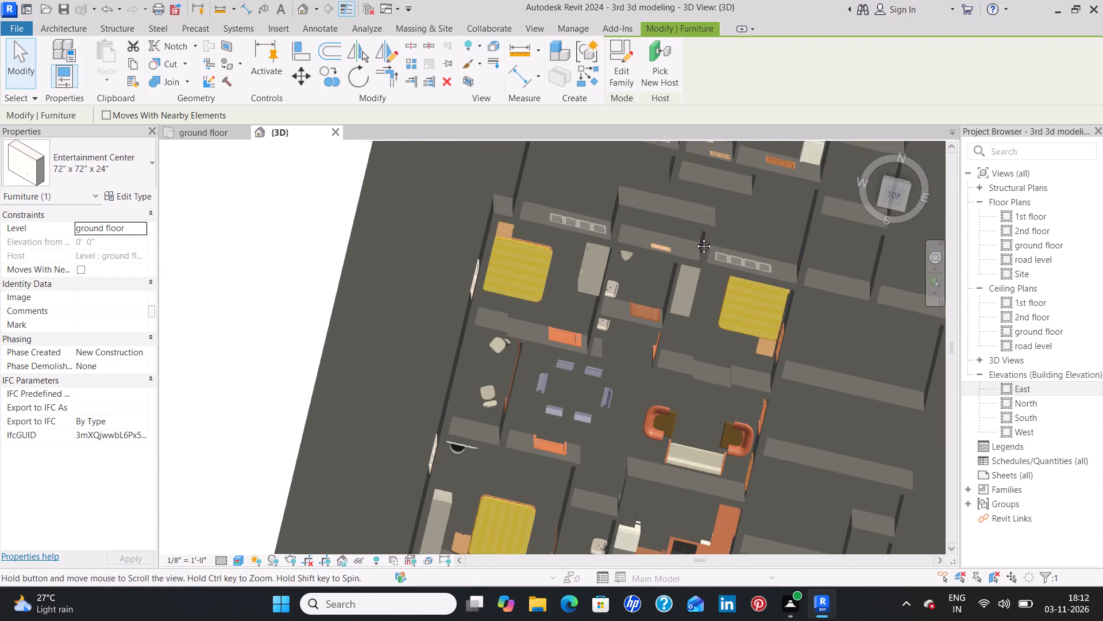
middle_drag(695, 237, 599, 431)
middle_drag(483, 297, 491, 266)
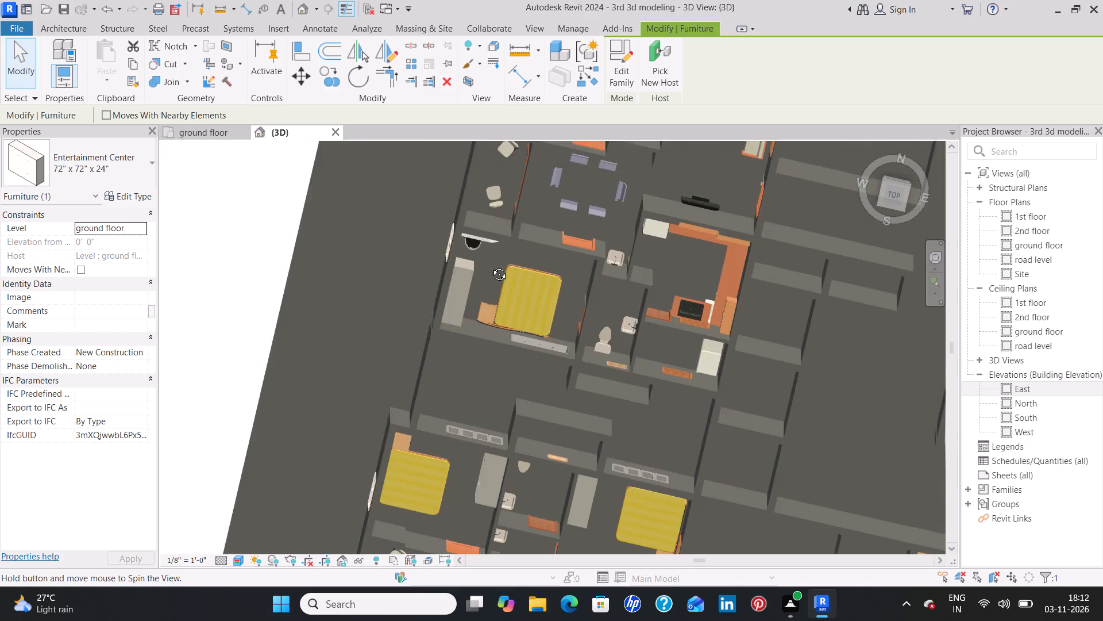
middle_drag(491, 266, 513, 206)
middle_drag(658, 221, 706, 287)
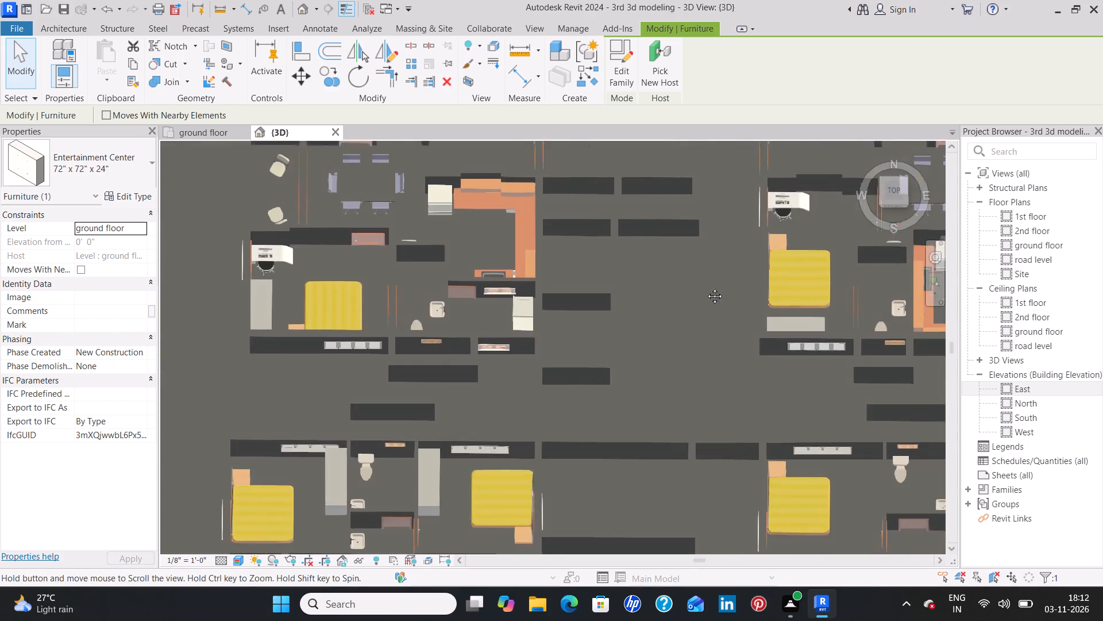
middle_drag(706, 287, 712, 460)
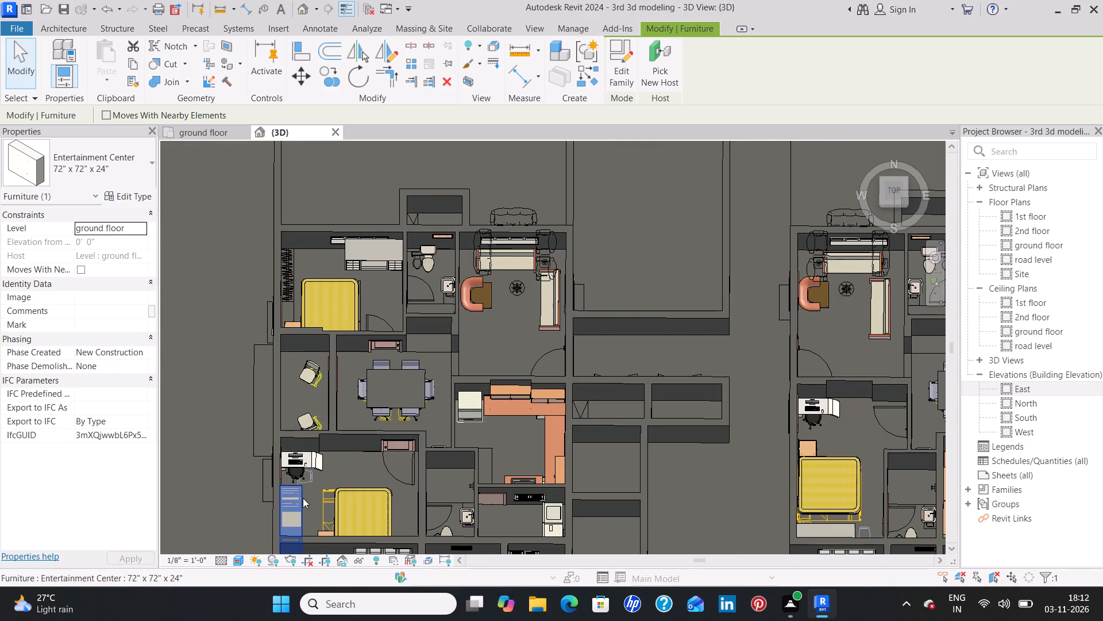
middle_drag(303, 494, 349, 439)
middle_drag(411, 381, 445, 380)
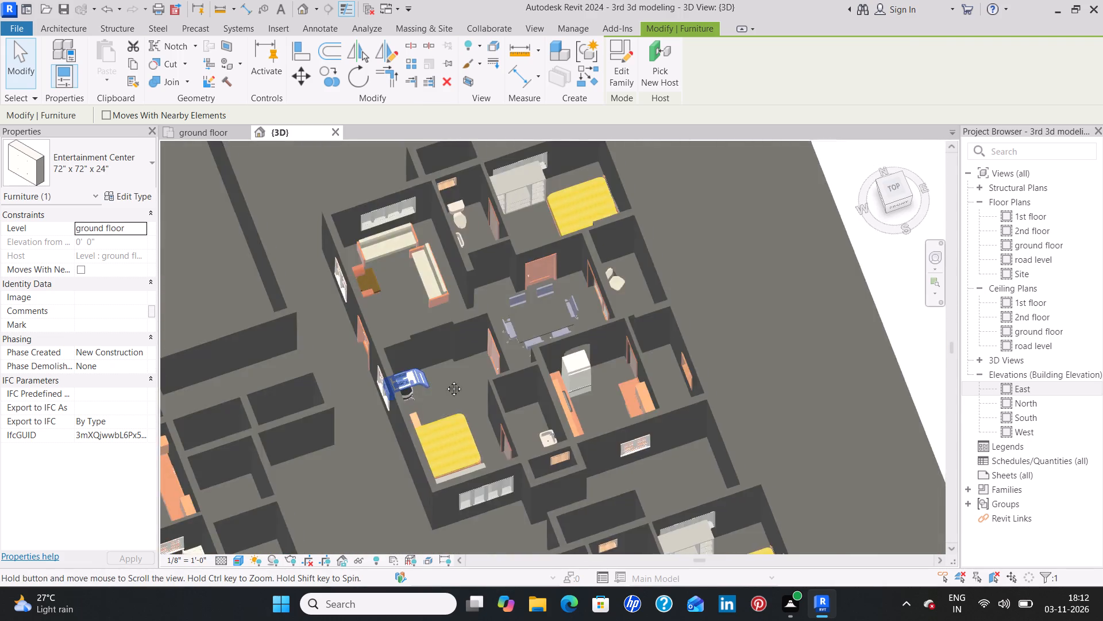
middle_drag(445, 380, 626, 377)
ctrl+middle_drag(503, 359, 551, 372)
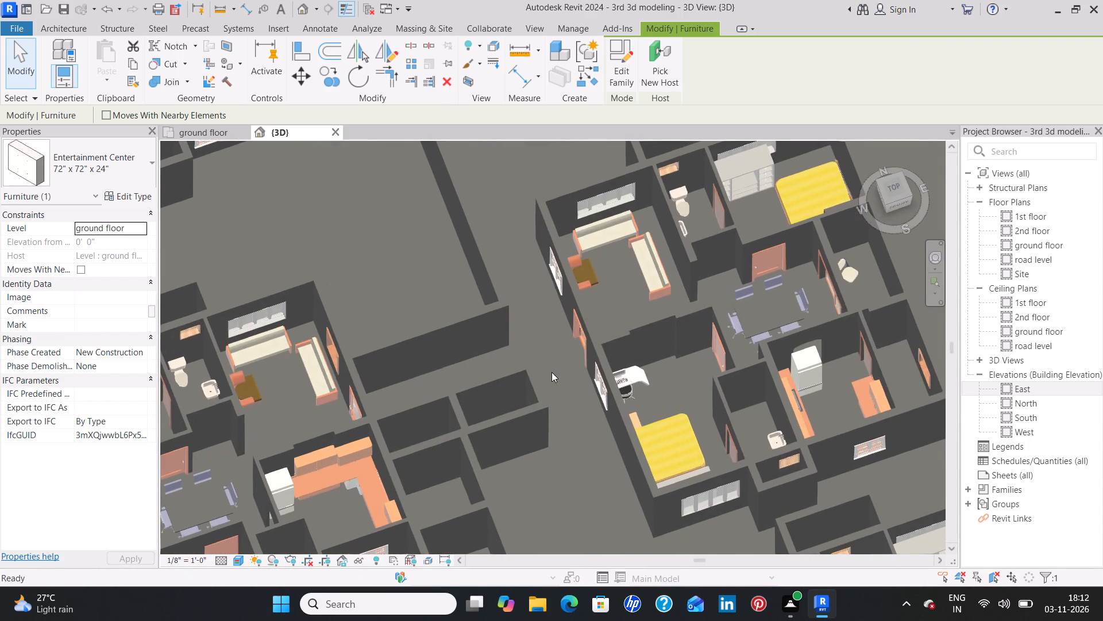
shift+middle_drag(544, 363, 562, 363)
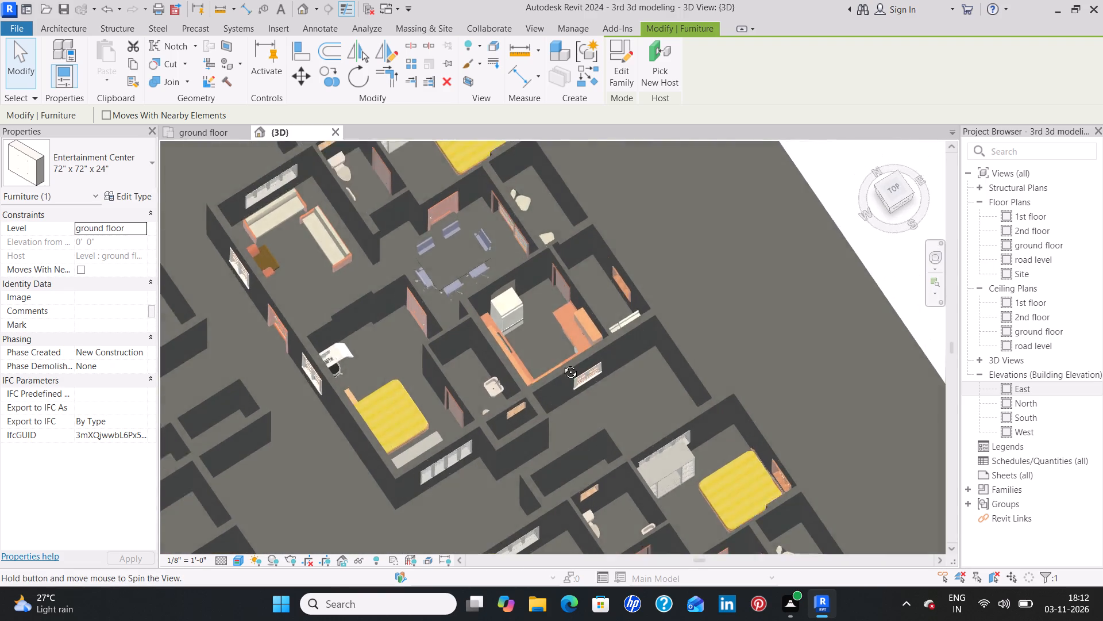
shift+middle_drag(562, 363, 485, 335)
middle_drag(603, 471, 586, 287)
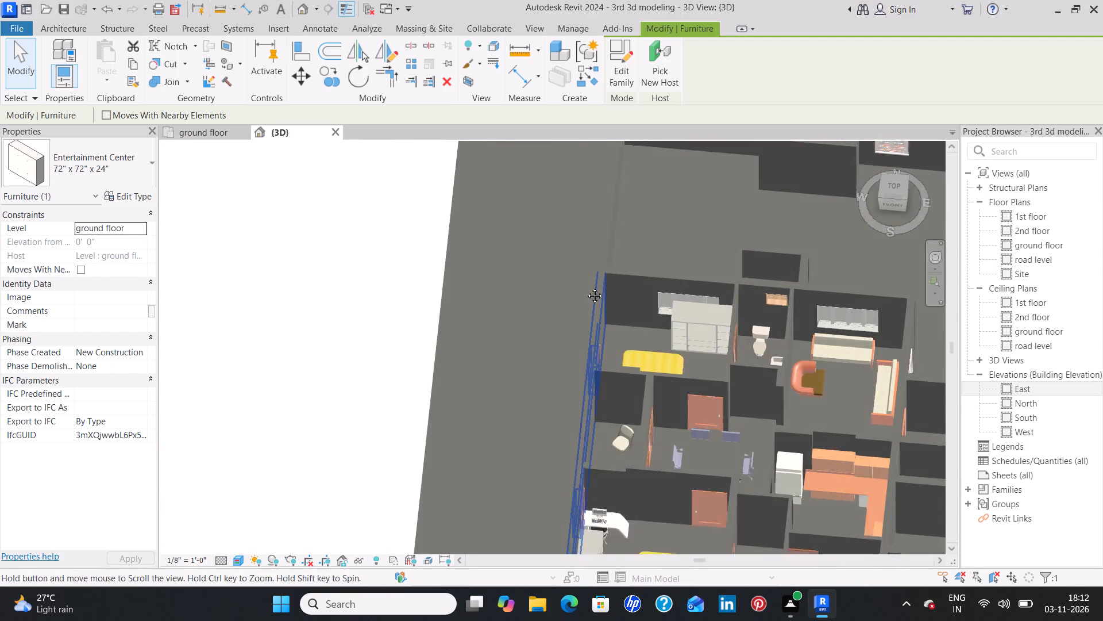
middle_drag(586, 287, 611, 162)
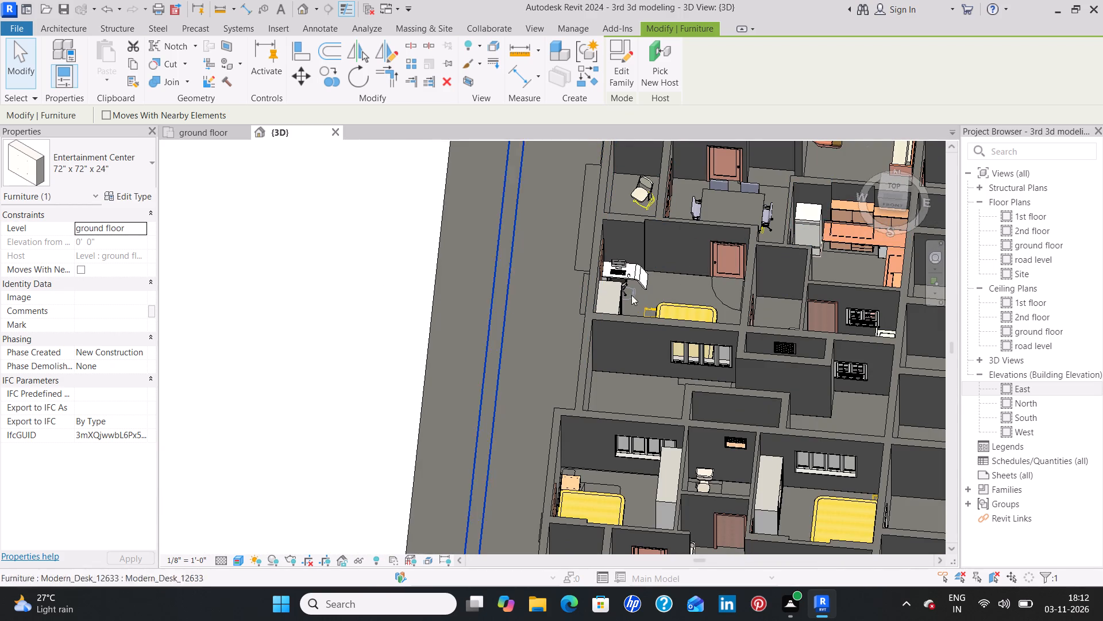
middle_drag(784, 193, 761, 303)
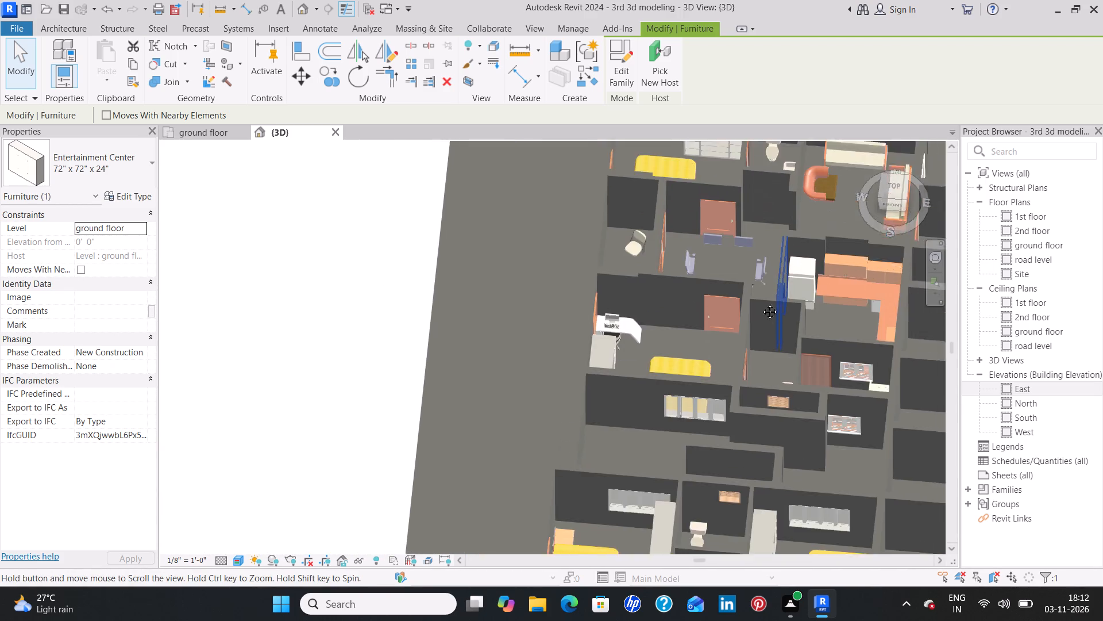
middle_drag(761, 303, 681, 428)
middle_drag(736, 214, 702, 462)
scroll(720, 402, down, 1)
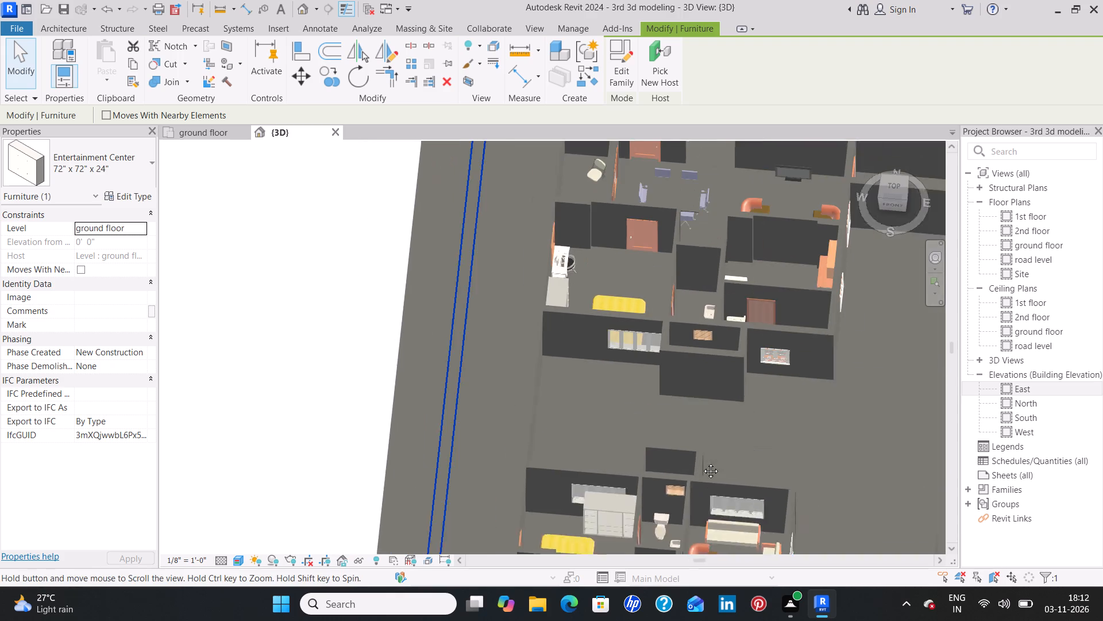
middle_drag(702, 462, 697, 453)
middle_drag(787, 201, 770, 398)
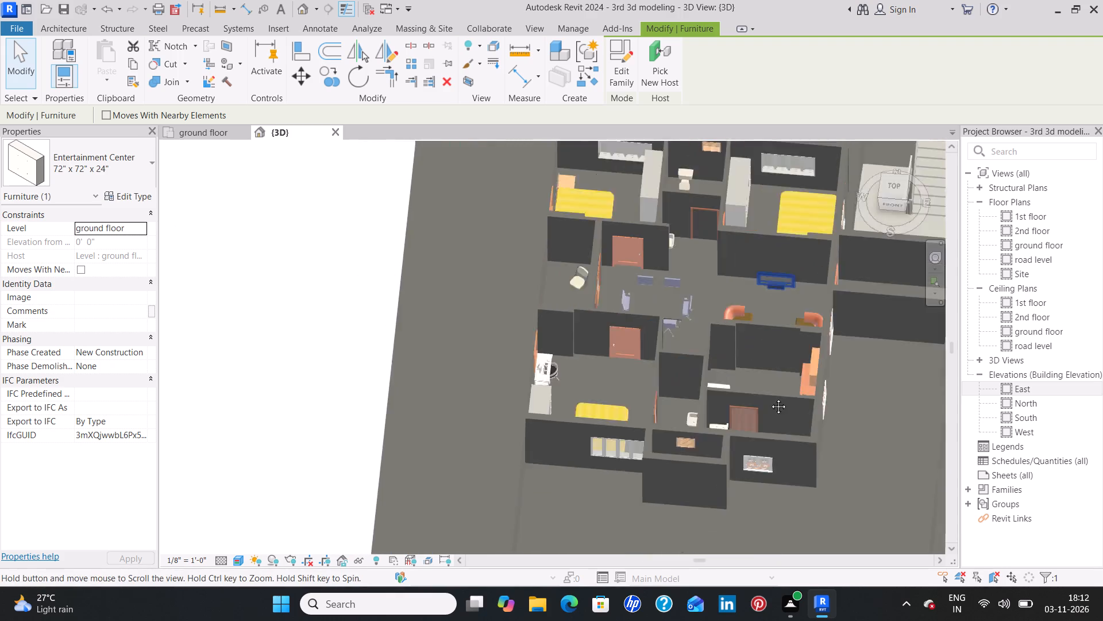
Examine the bedroom furniture in the remaining ground-floor flats of the 3D model, then the whole floor from above.
middle_drag(770, 398, 746, 475)
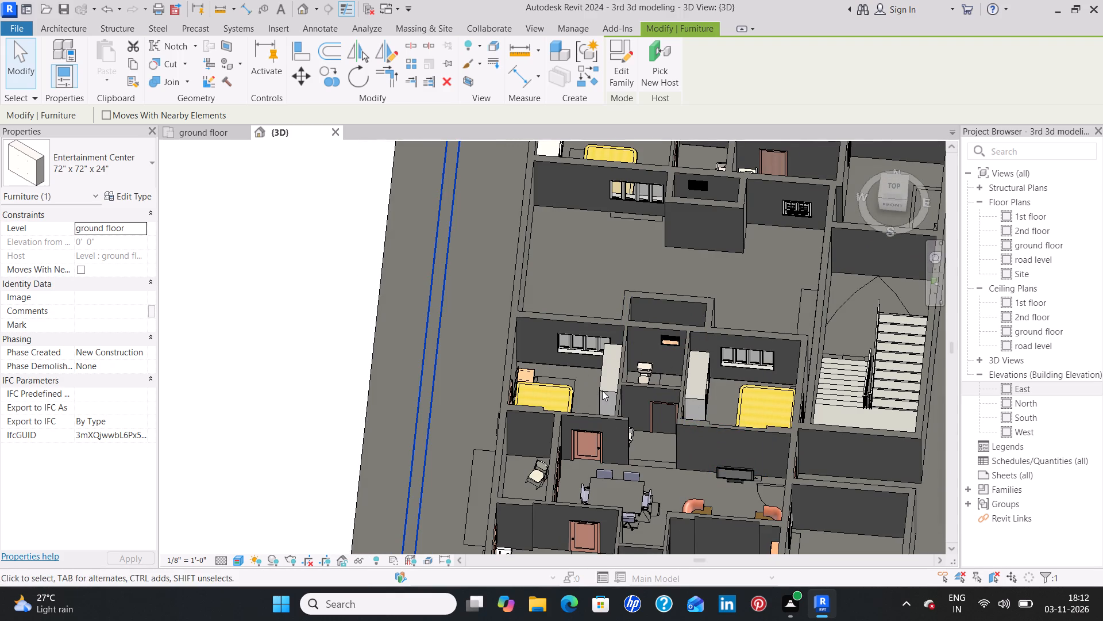
shift+middle_drag(599, 396, 622, 393)
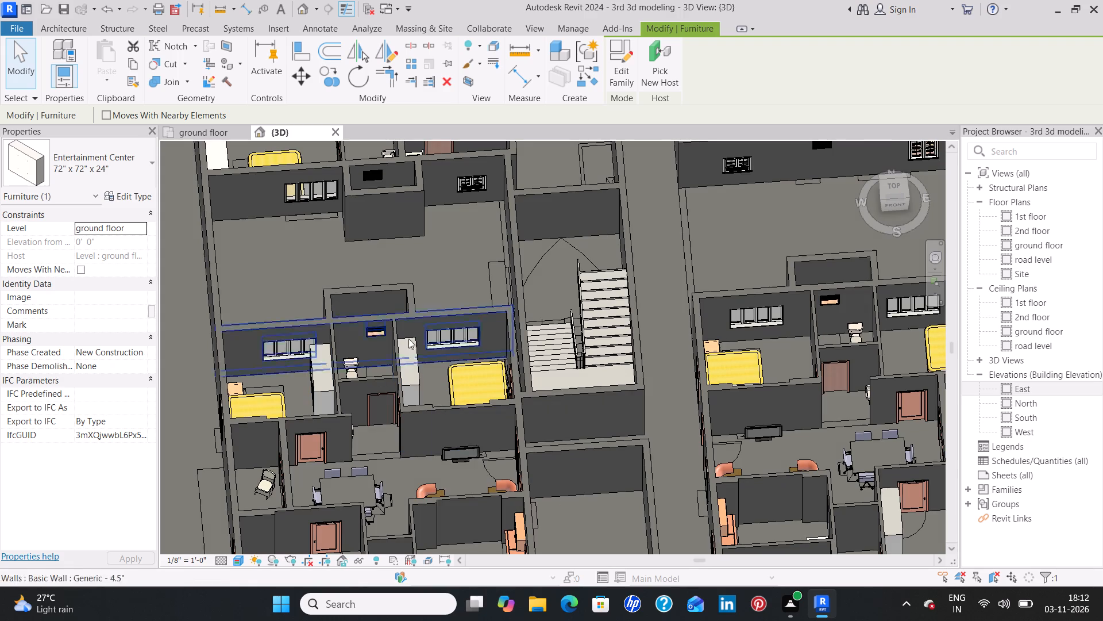
middle_drag(567, 215, 572, 457)
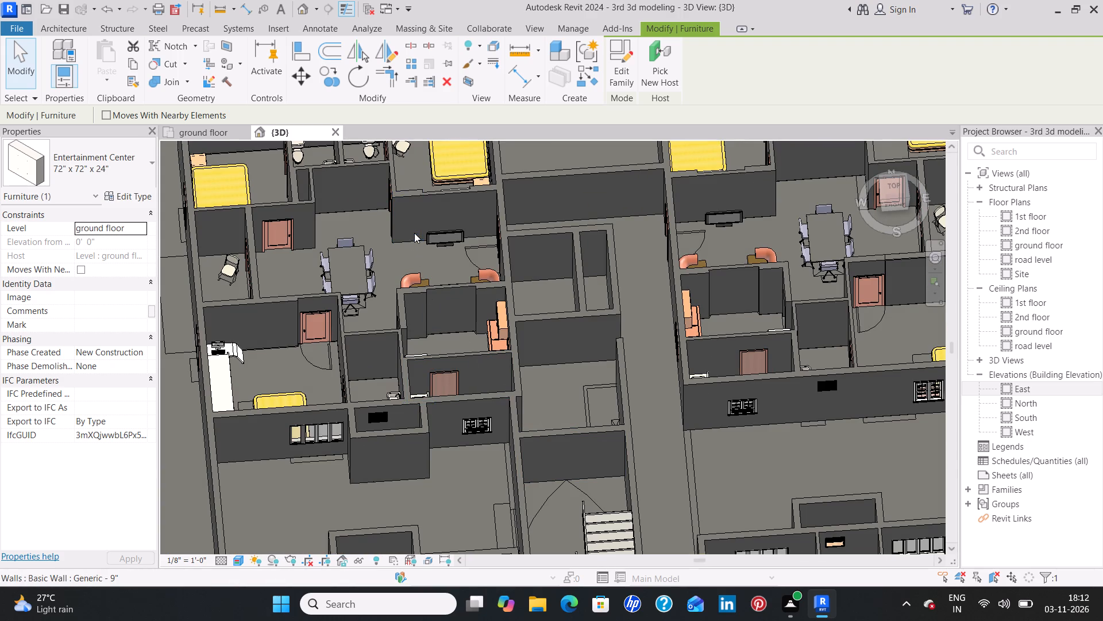
shift+middle_drag(414, 233, 415, 476)
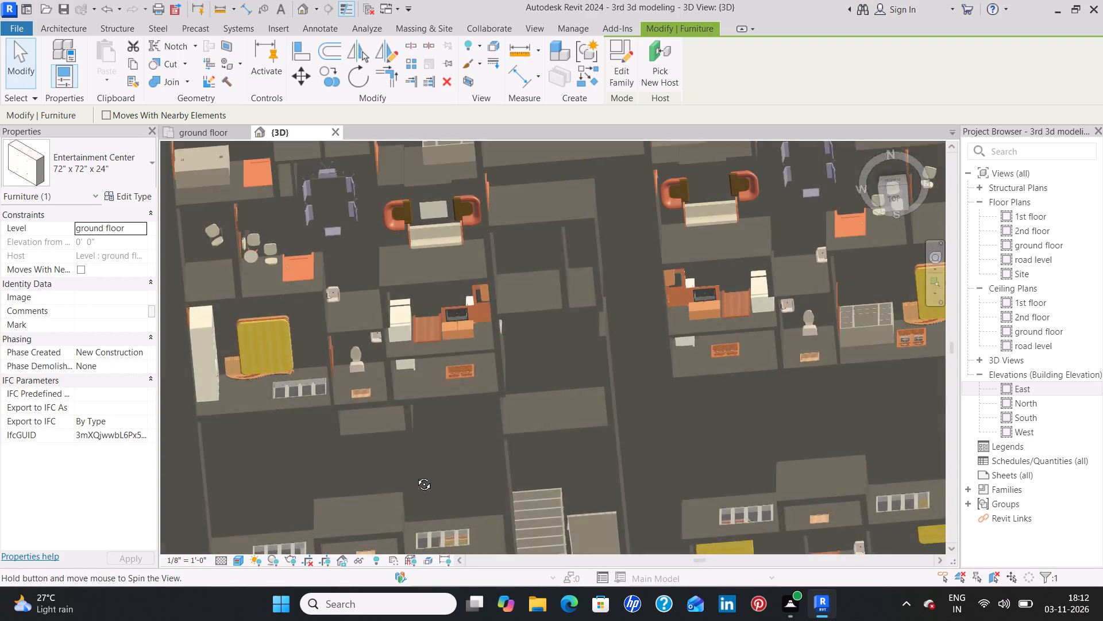
shift+middle_drag(415, 476, 414, 494)
middle_drag(455, 351, 476, 278)
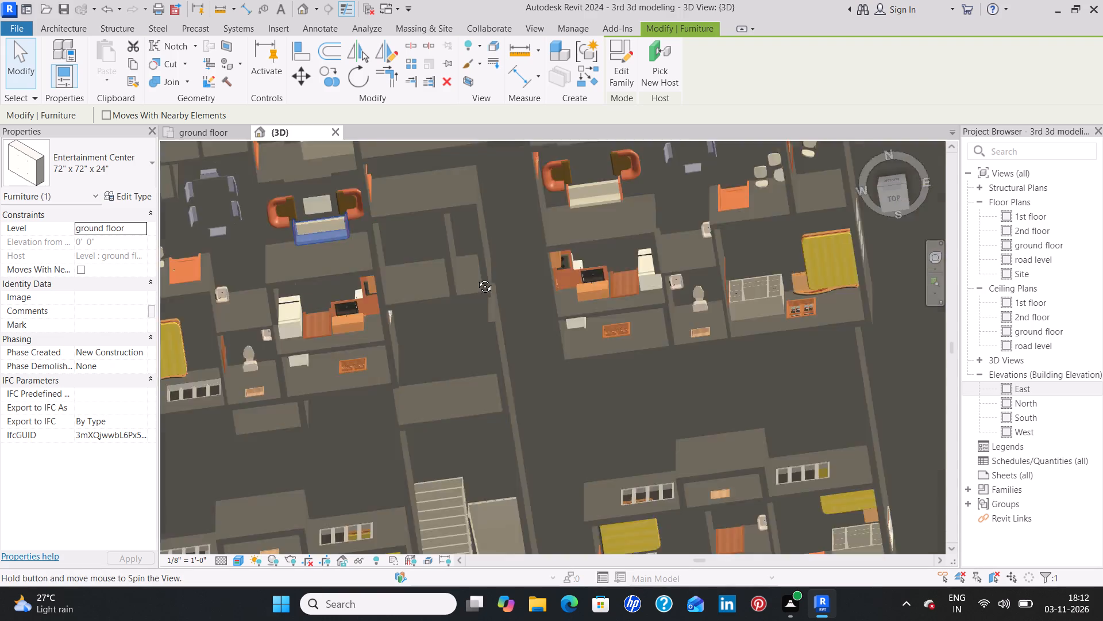
middle_drag(476, 278, 503, 220)
middle_drag(475, 432, 656, 346)
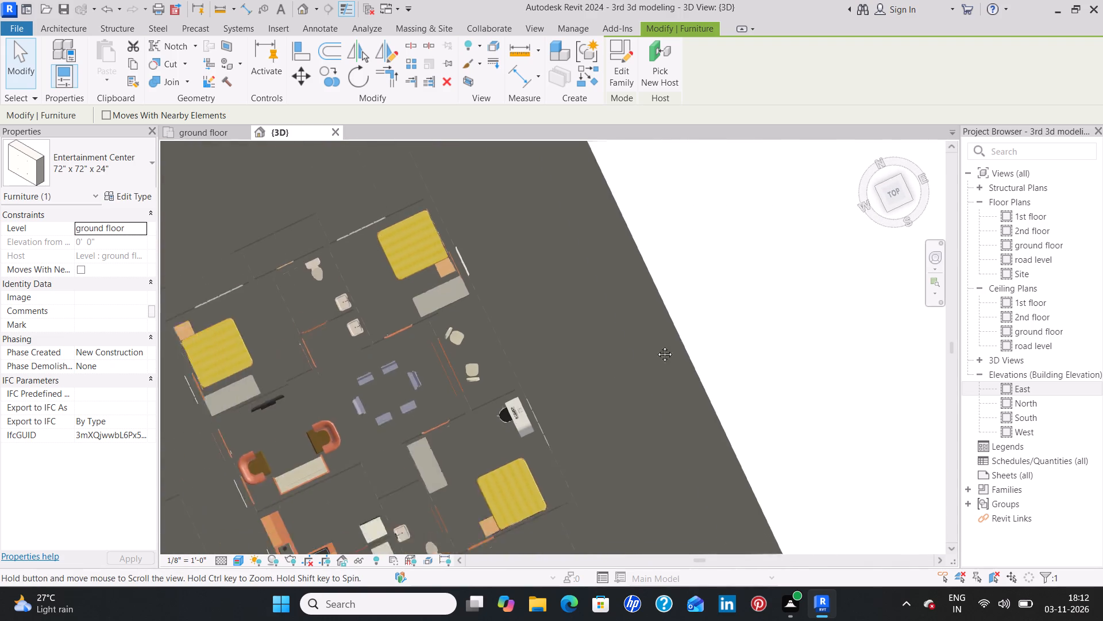
middle_drag(656, 346, 746, 312)
scroll(607, 295, down, 1)
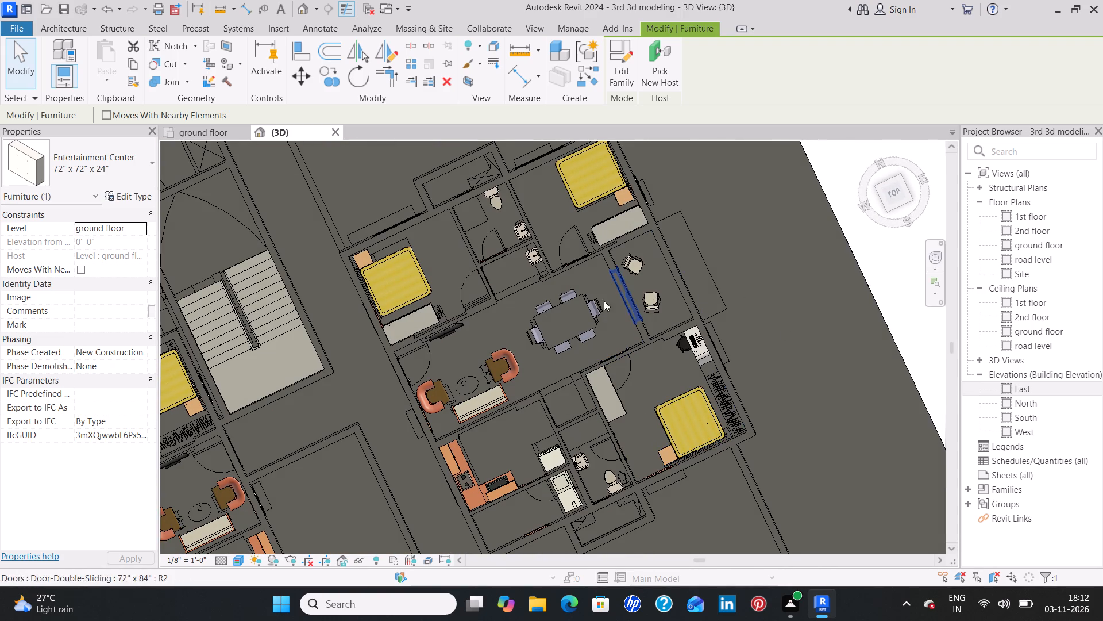
scroll(604, 301, down, 8)
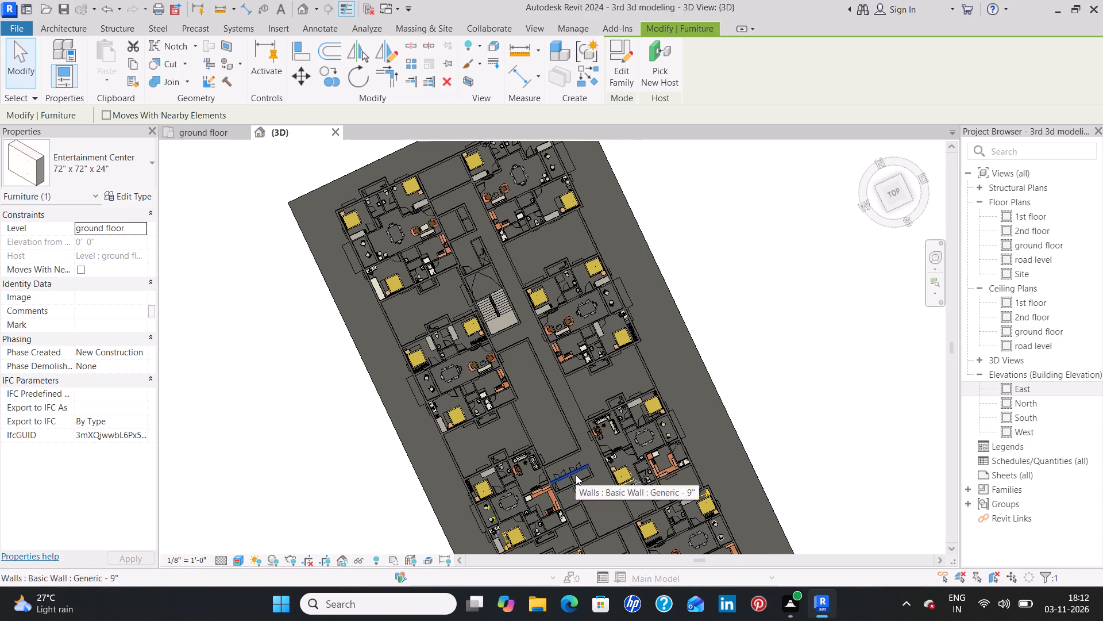
In the ground floor plan, start the Door command for the area around the fire shaft beside the stairs.
click(218, 135)
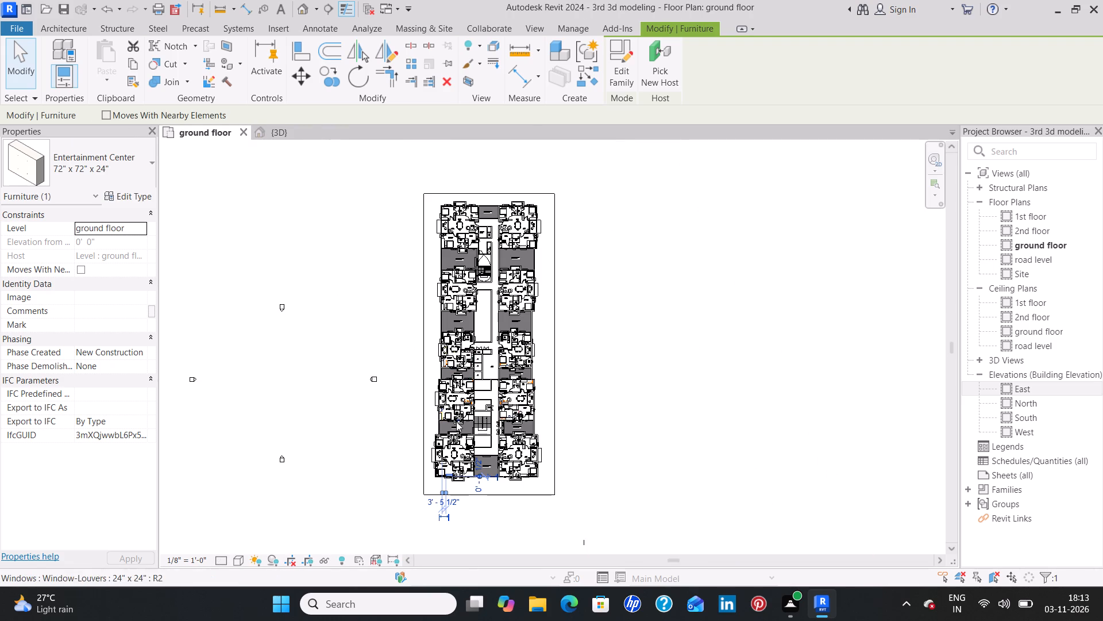
scroll(461, 417, up, 14)
scroll(495, 379, up, 2)
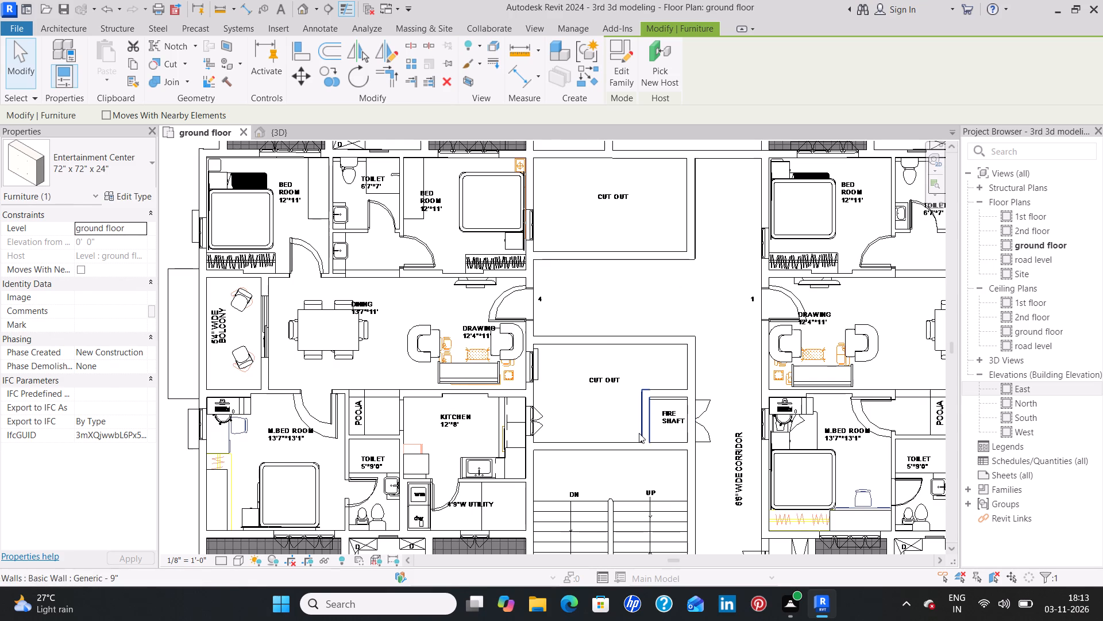
click(72, 28)
click(94, 53)
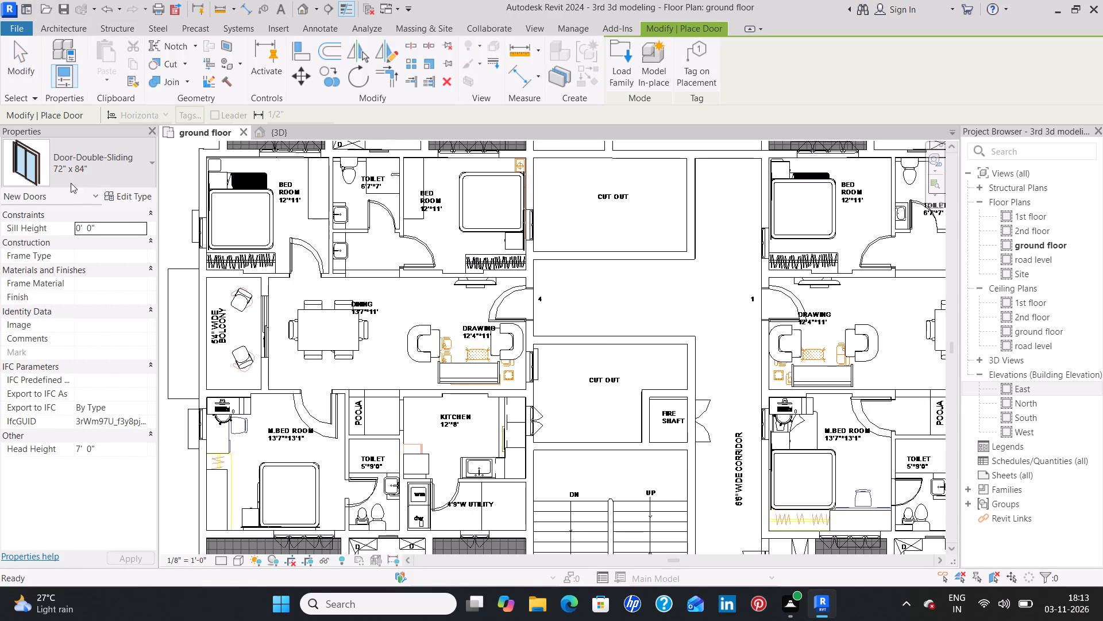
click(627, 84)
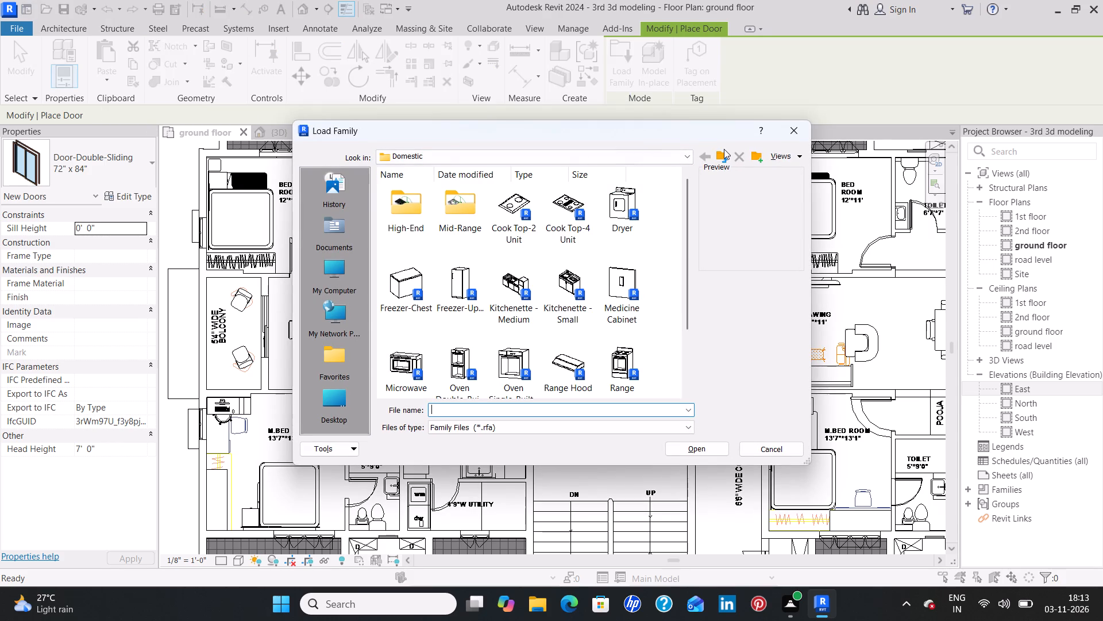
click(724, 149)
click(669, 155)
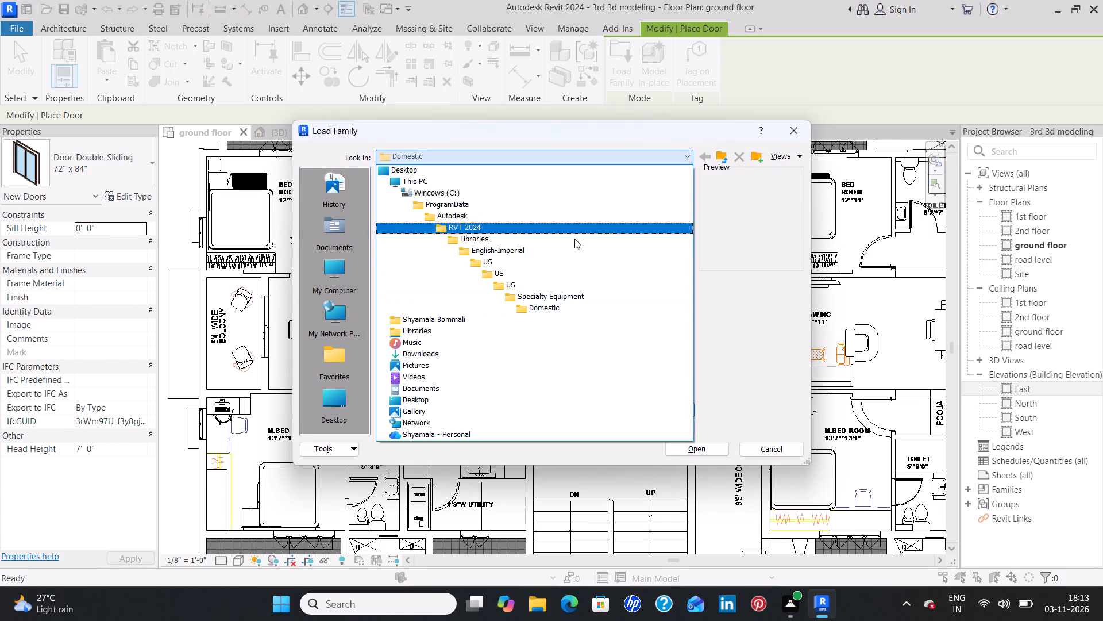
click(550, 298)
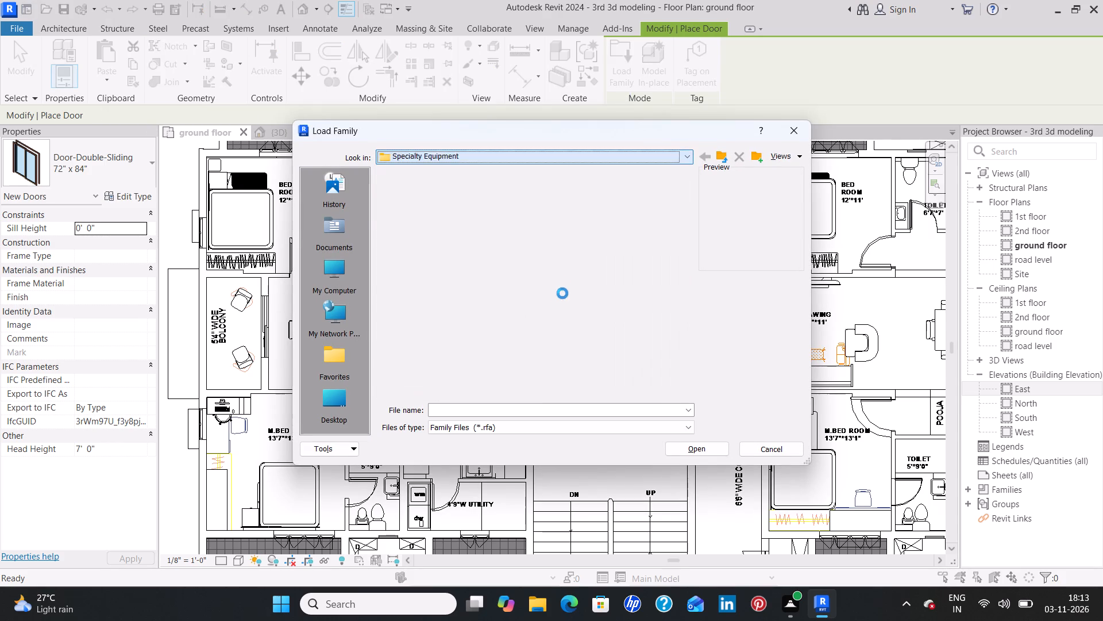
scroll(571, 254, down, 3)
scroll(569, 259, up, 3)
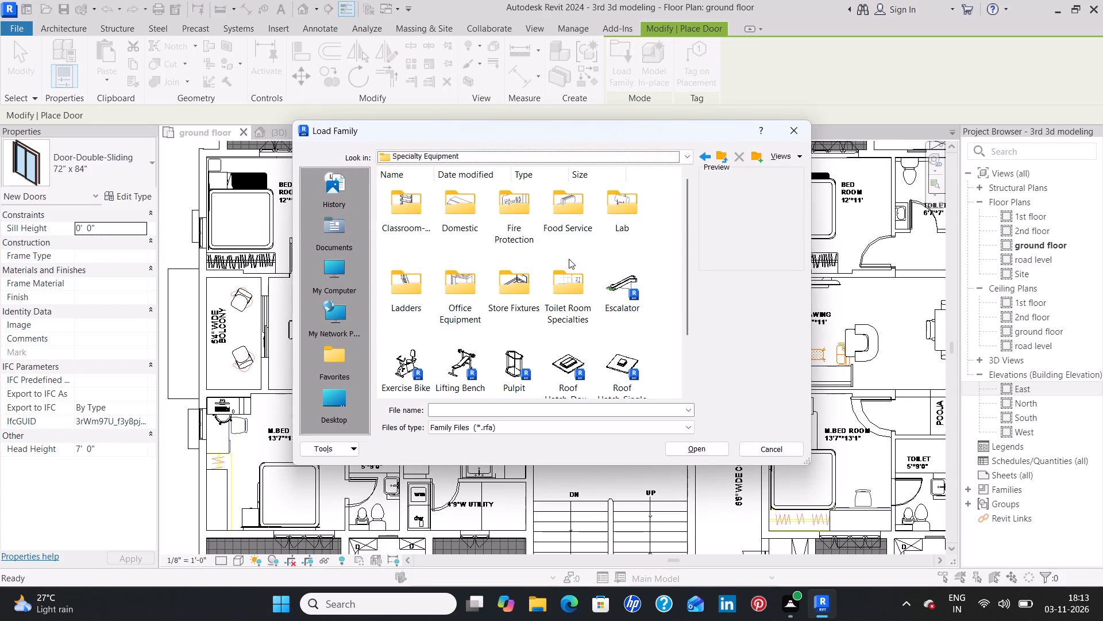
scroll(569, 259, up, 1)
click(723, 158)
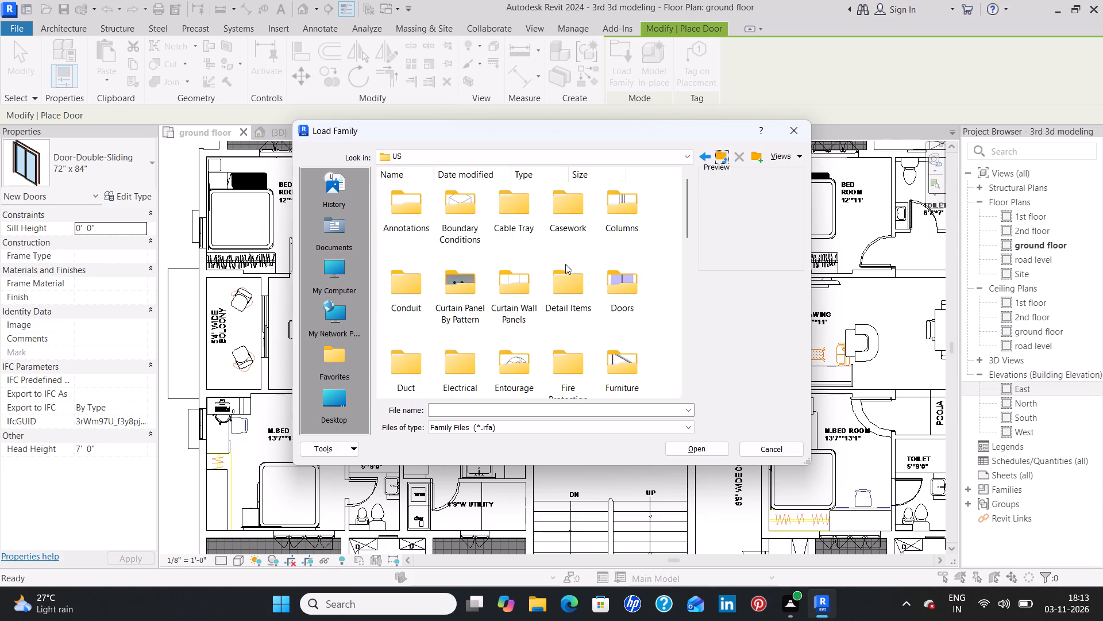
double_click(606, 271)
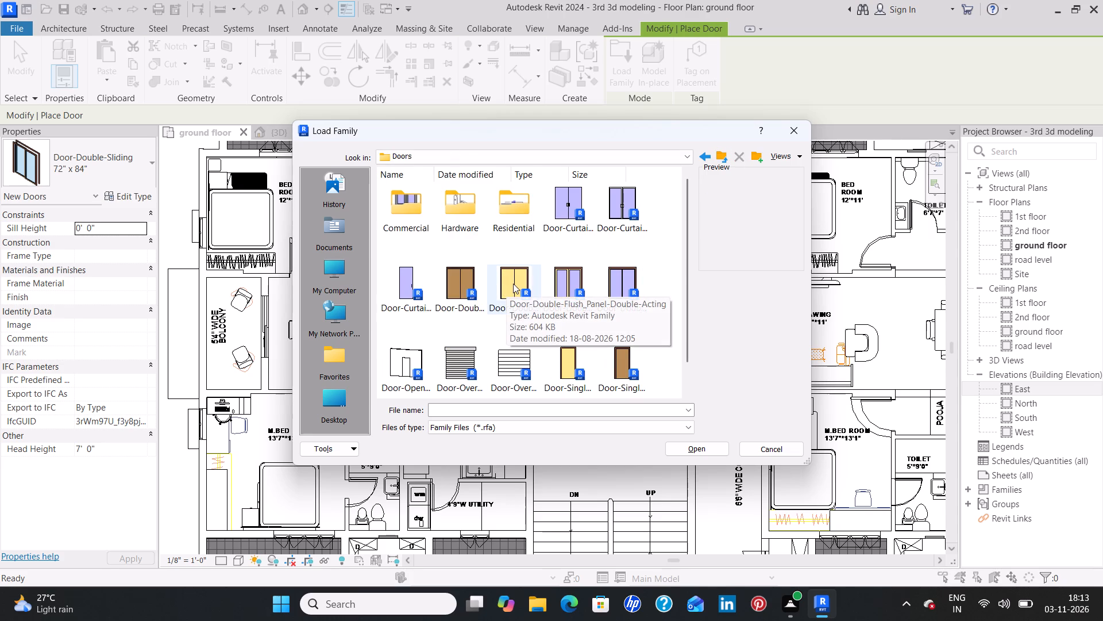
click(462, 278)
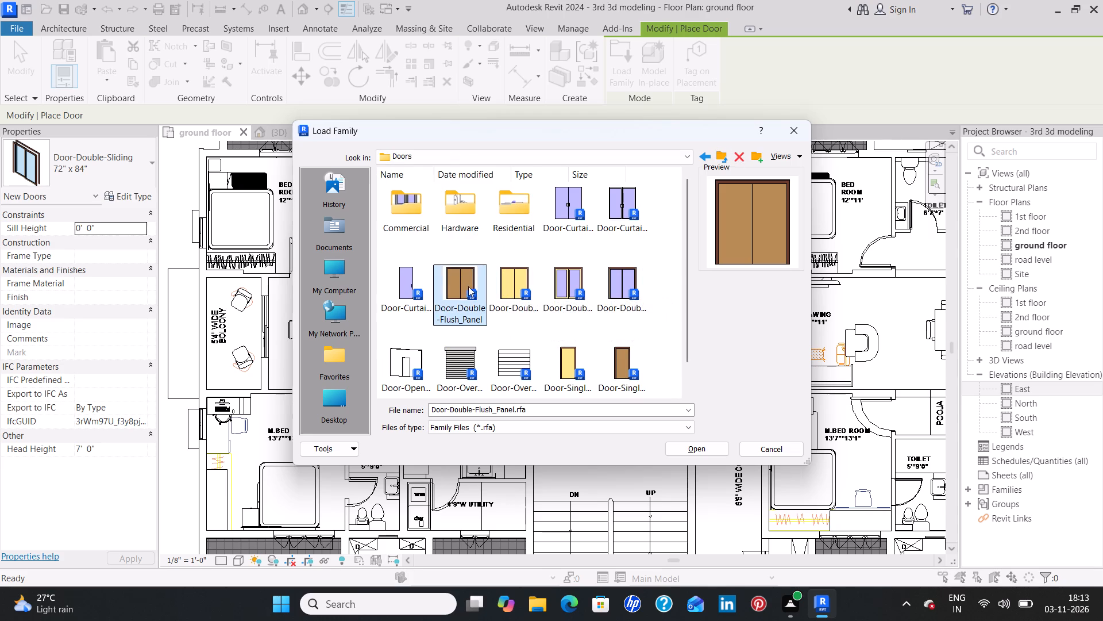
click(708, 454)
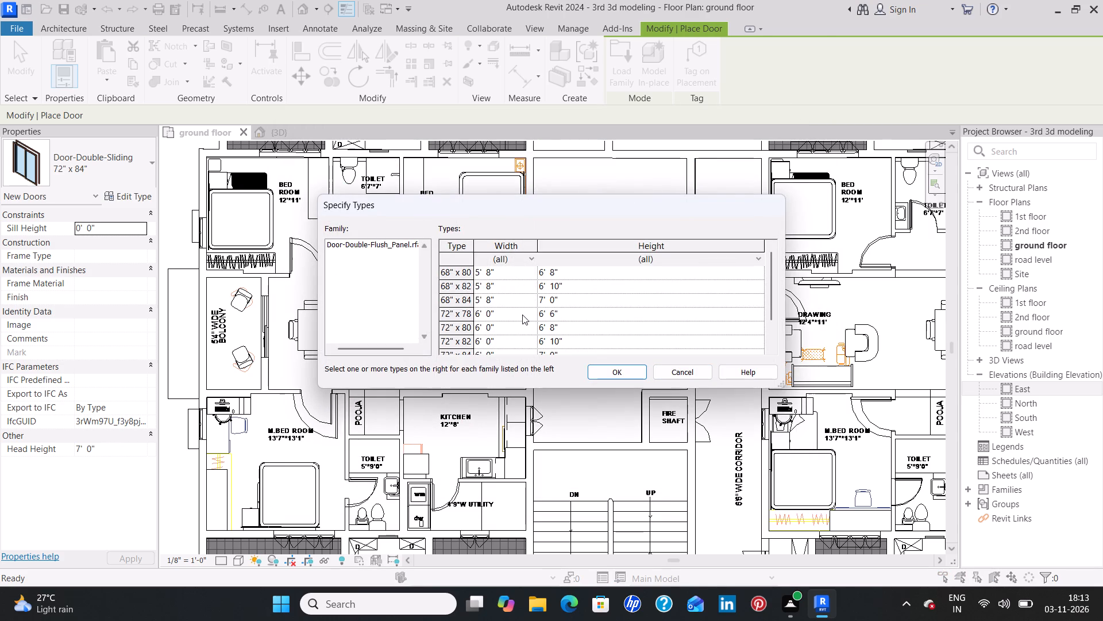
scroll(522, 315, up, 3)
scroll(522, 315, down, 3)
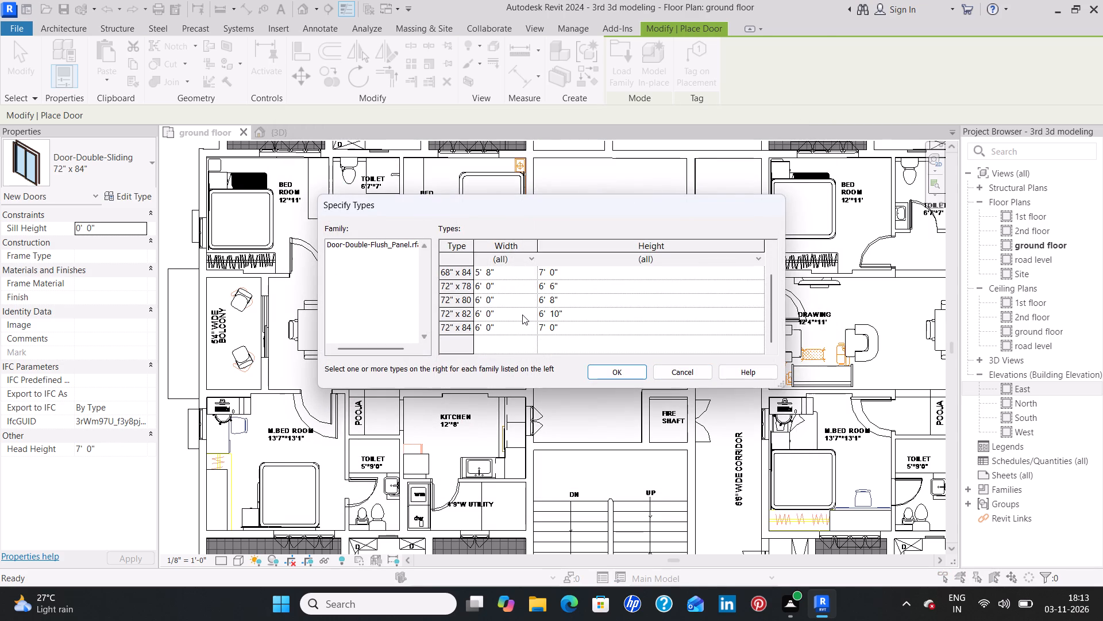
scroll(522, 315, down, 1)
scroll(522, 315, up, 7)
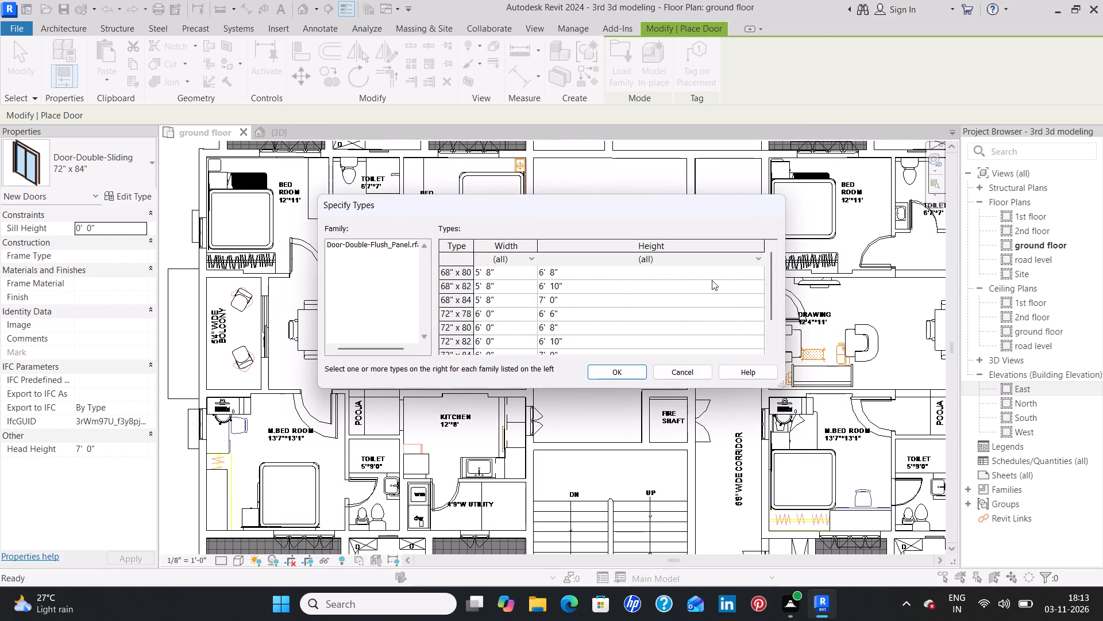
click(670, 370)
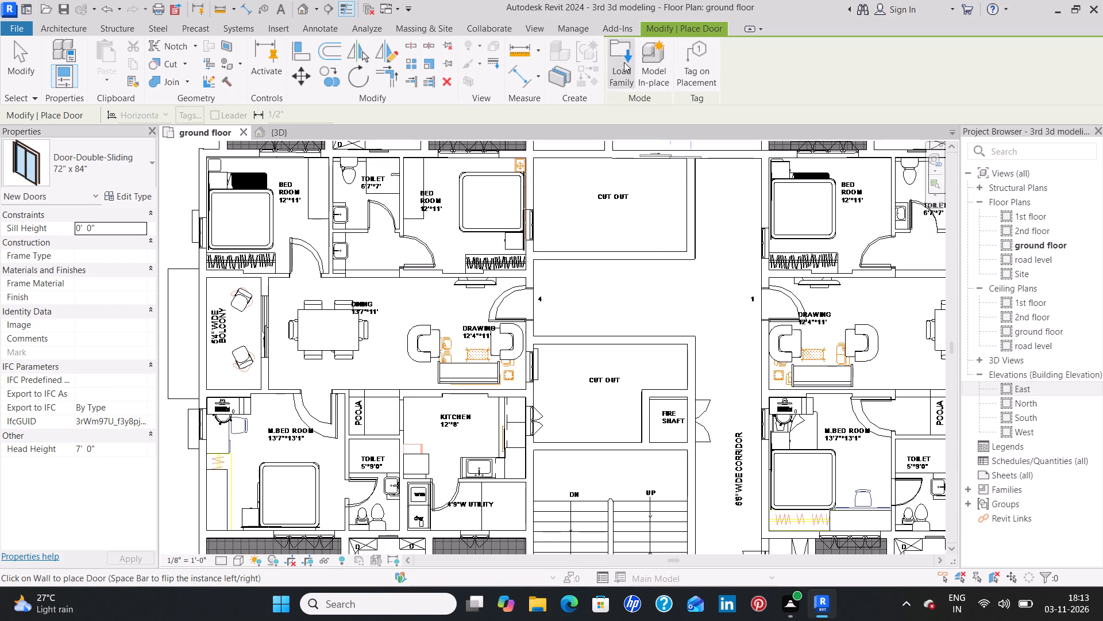
Load the Door-Interior-Double-Pocket family from the Residential doors library with its 60" x 84" type.
click(624, 62)
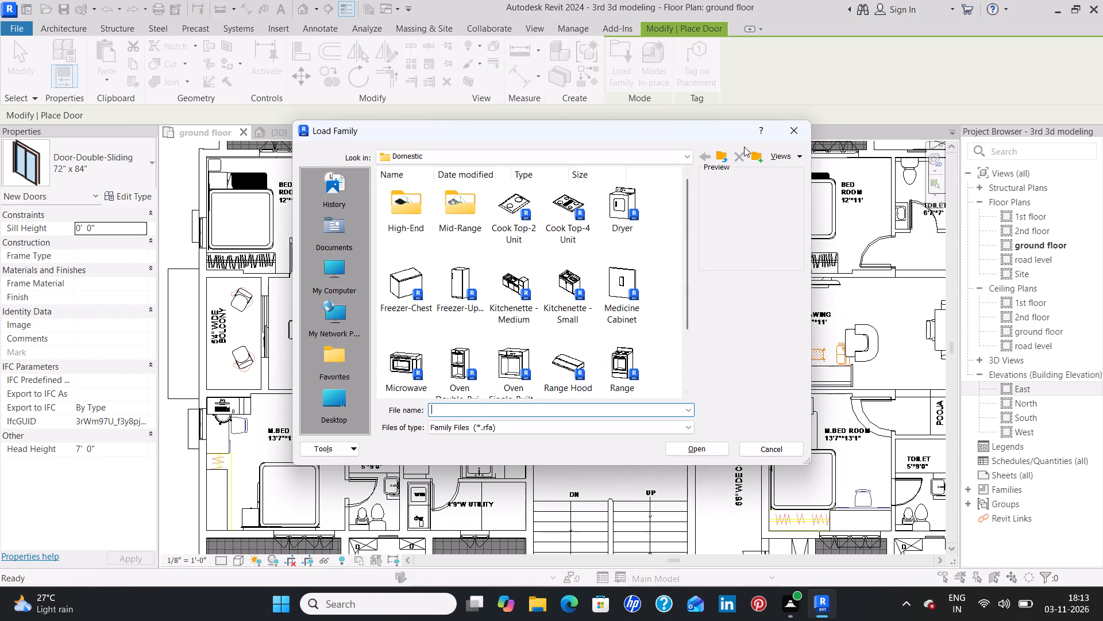
click(722, 161)
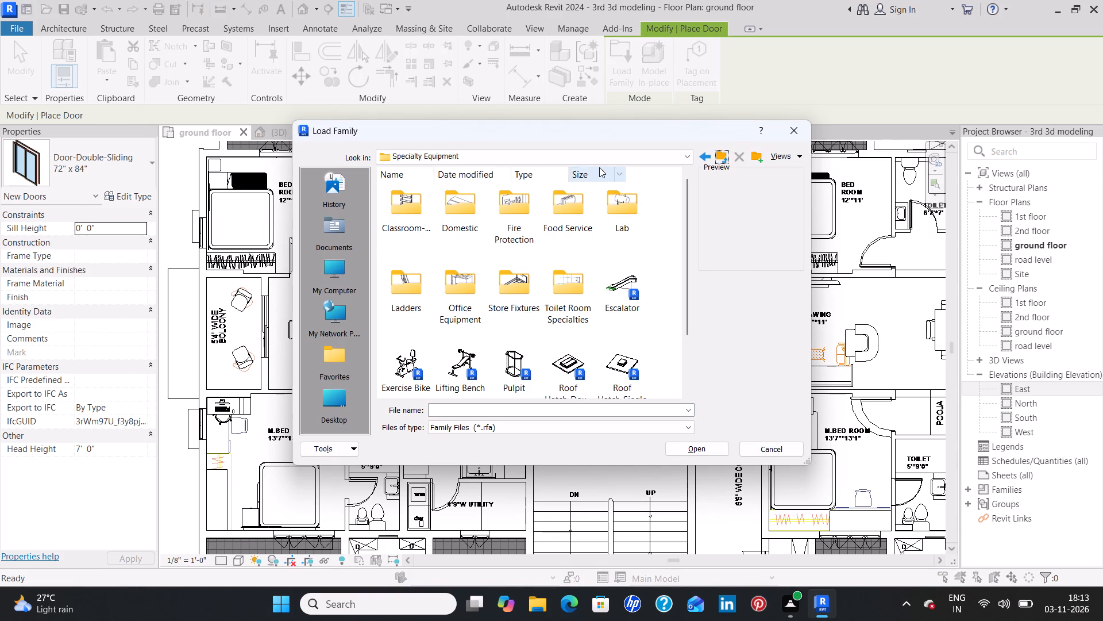
click(592, 158)
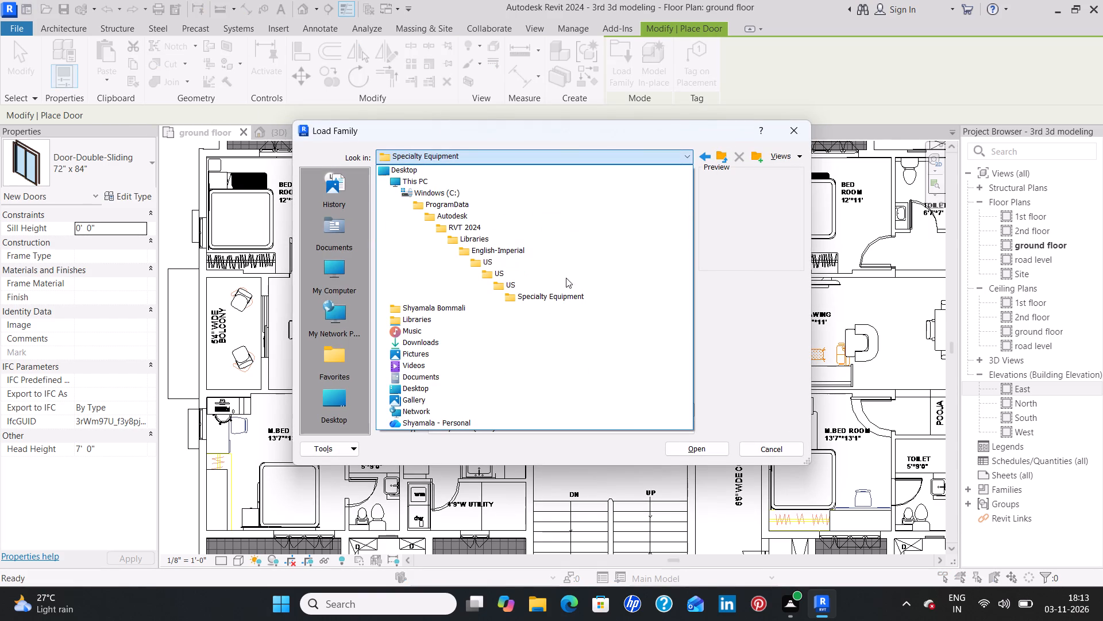
click(566, 283)
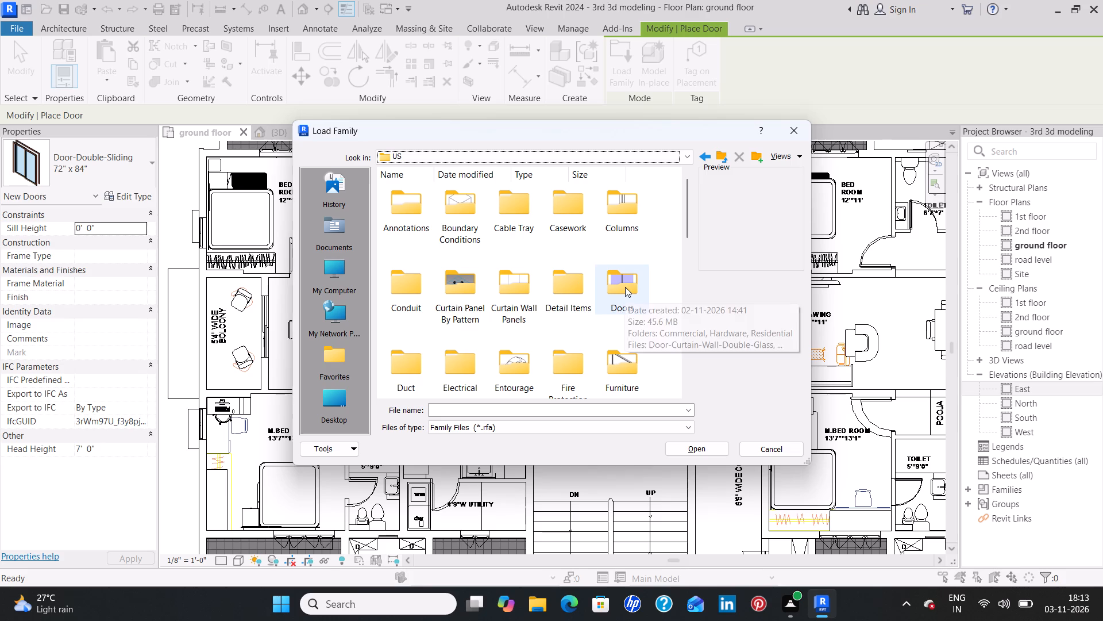
double_click(625, 287)
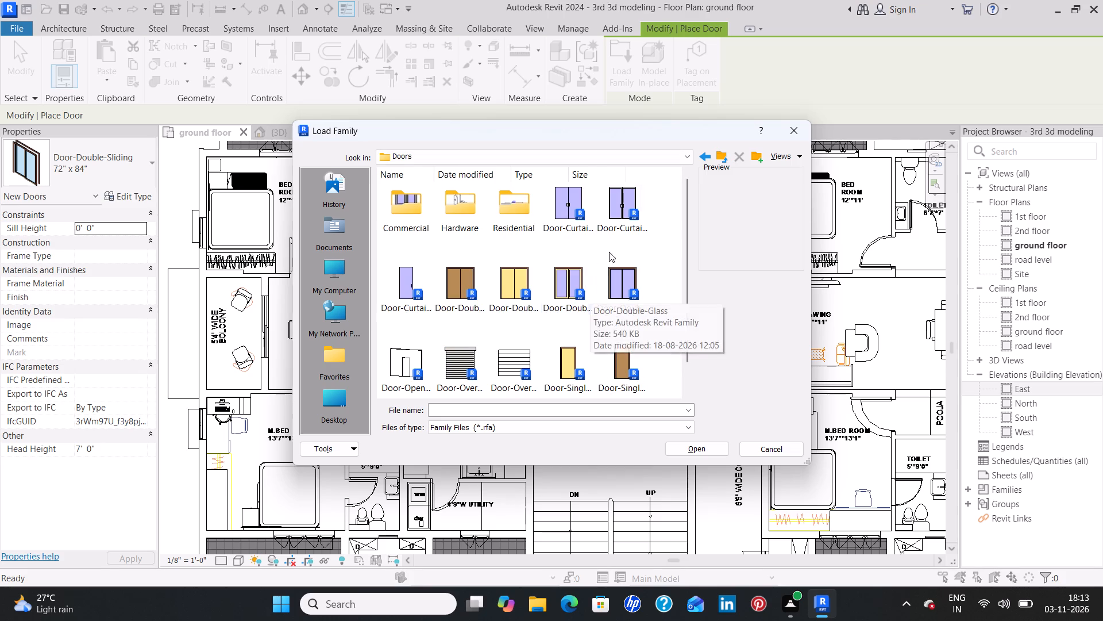
double_click(523, 192)
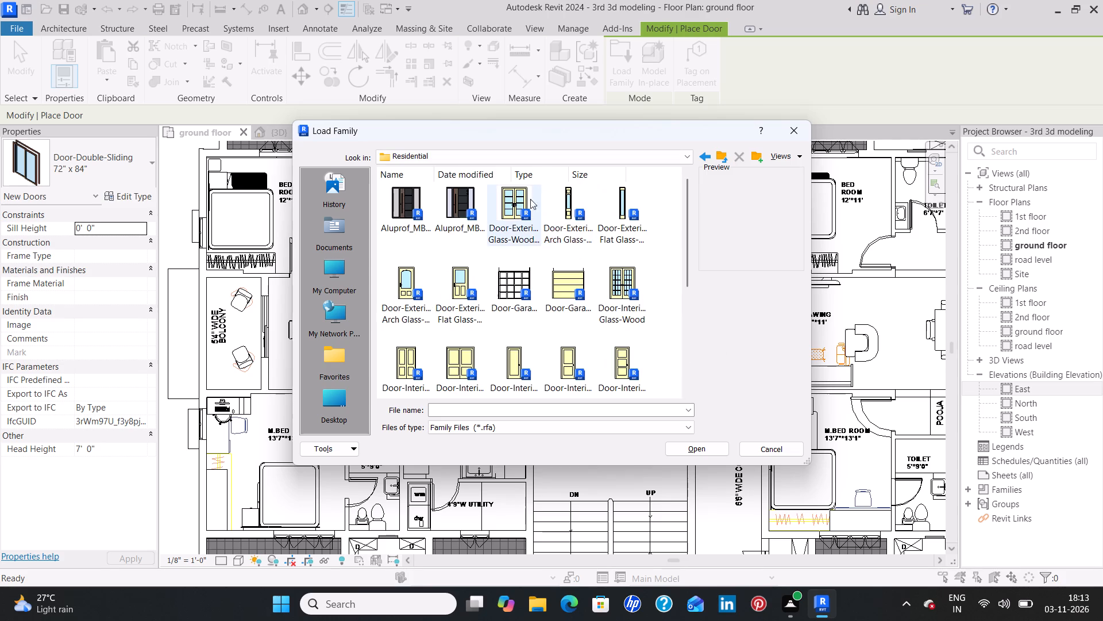
click(399, 360)
click(694, 448)
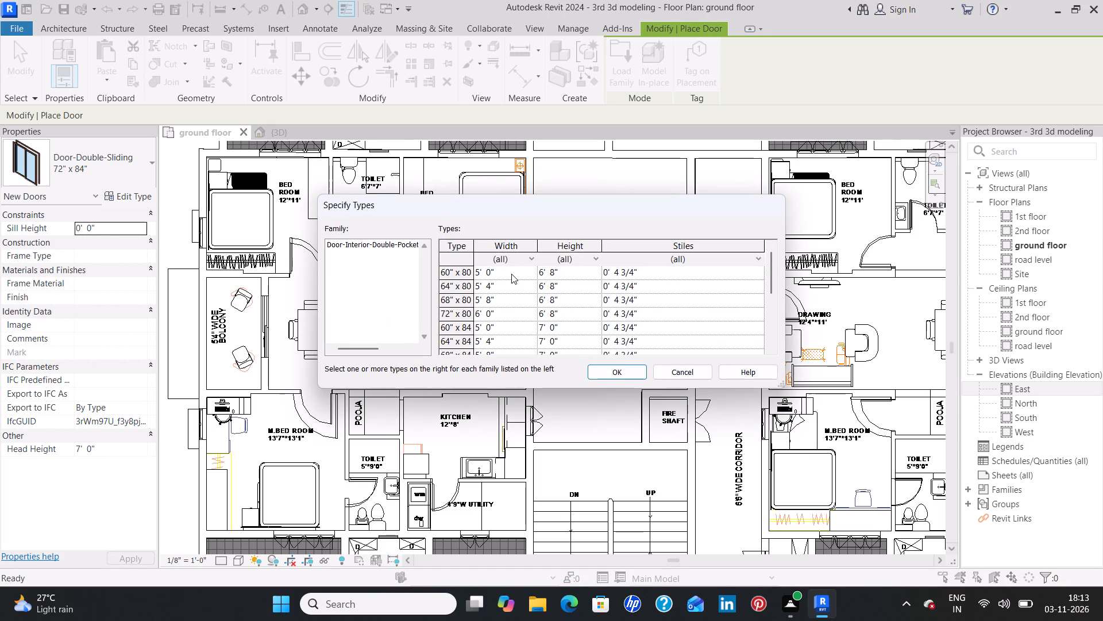
scroll(512, 284, down, 4)
scroll(510, 301, up, 6)
click(518, 323)
click(609, 373)
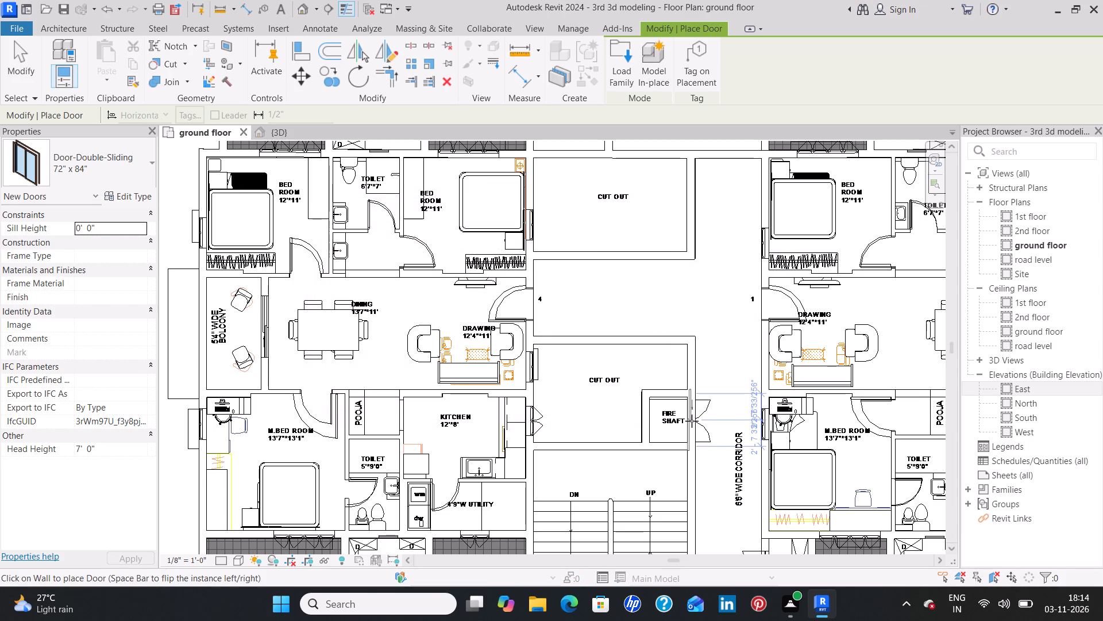
scroll(692, 421, up, 6)
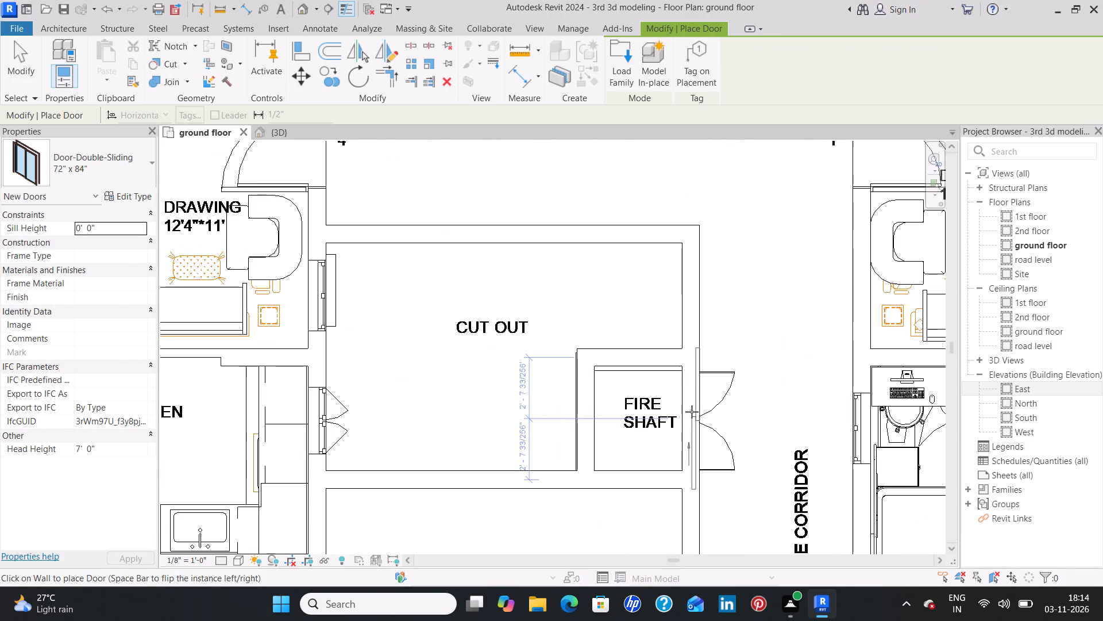
key(Escape)
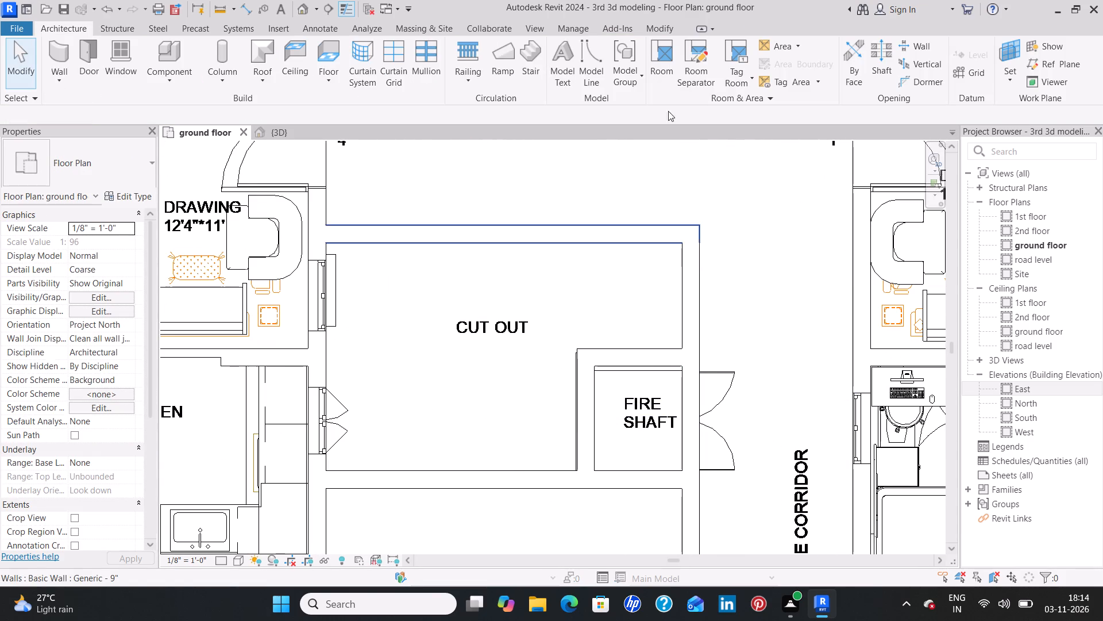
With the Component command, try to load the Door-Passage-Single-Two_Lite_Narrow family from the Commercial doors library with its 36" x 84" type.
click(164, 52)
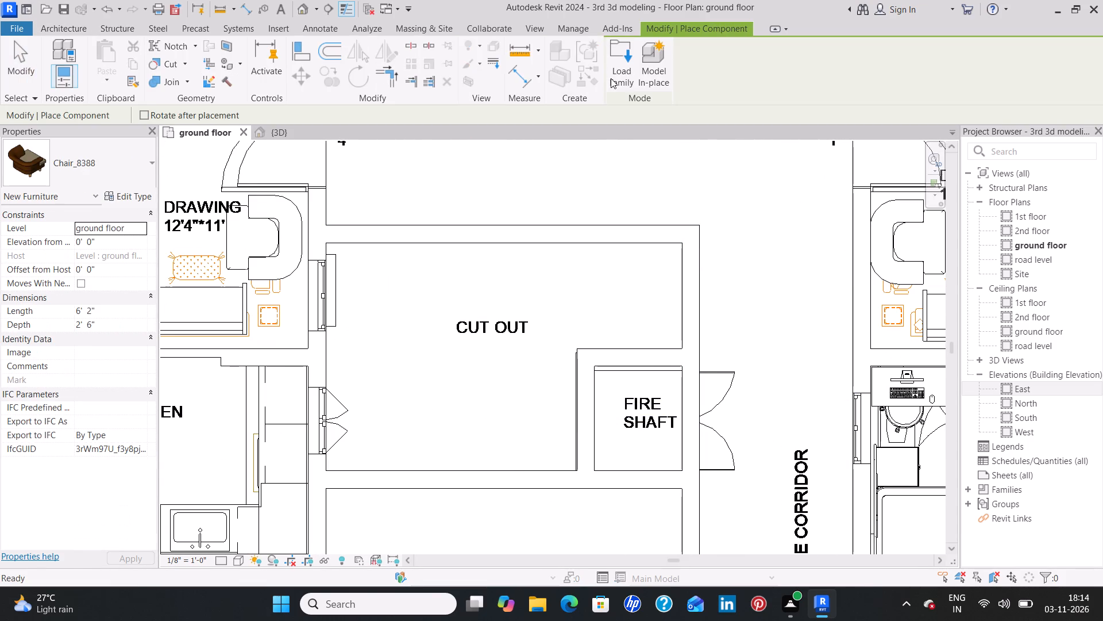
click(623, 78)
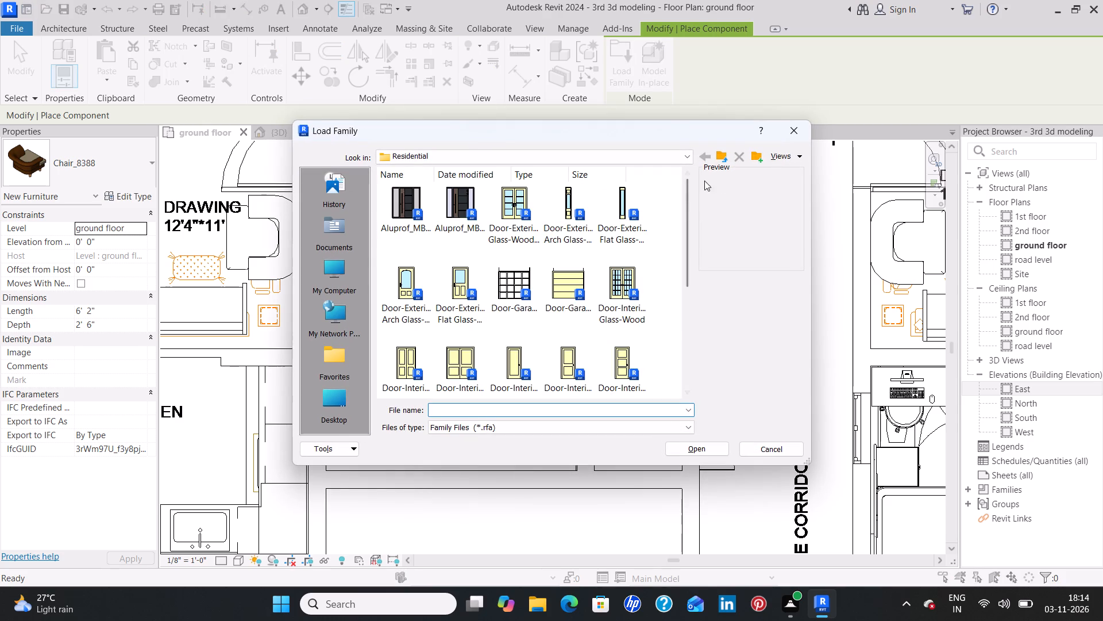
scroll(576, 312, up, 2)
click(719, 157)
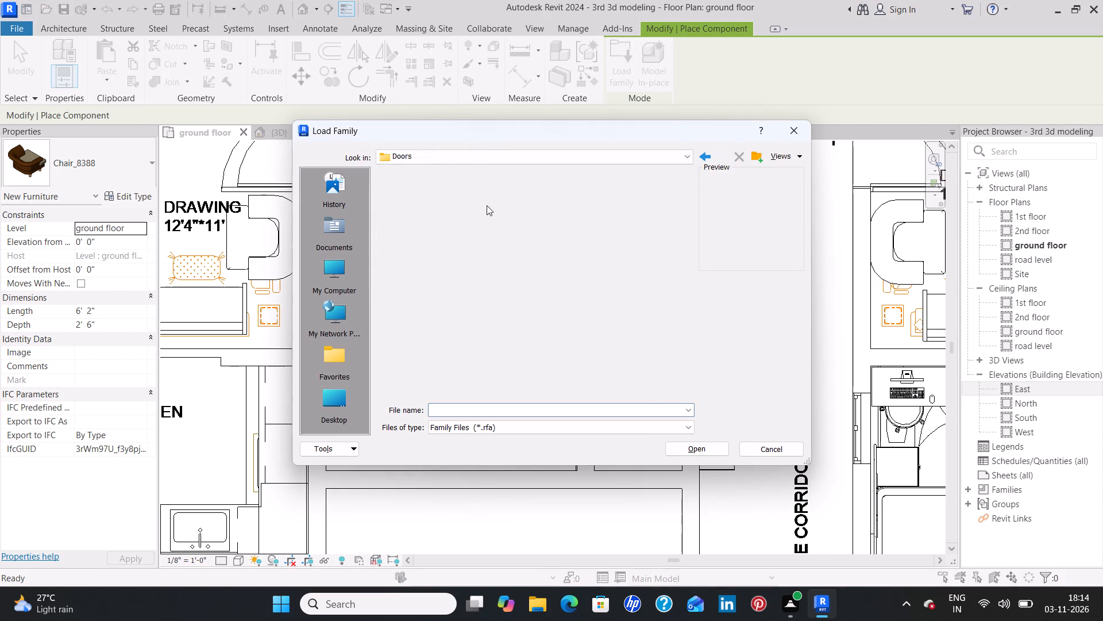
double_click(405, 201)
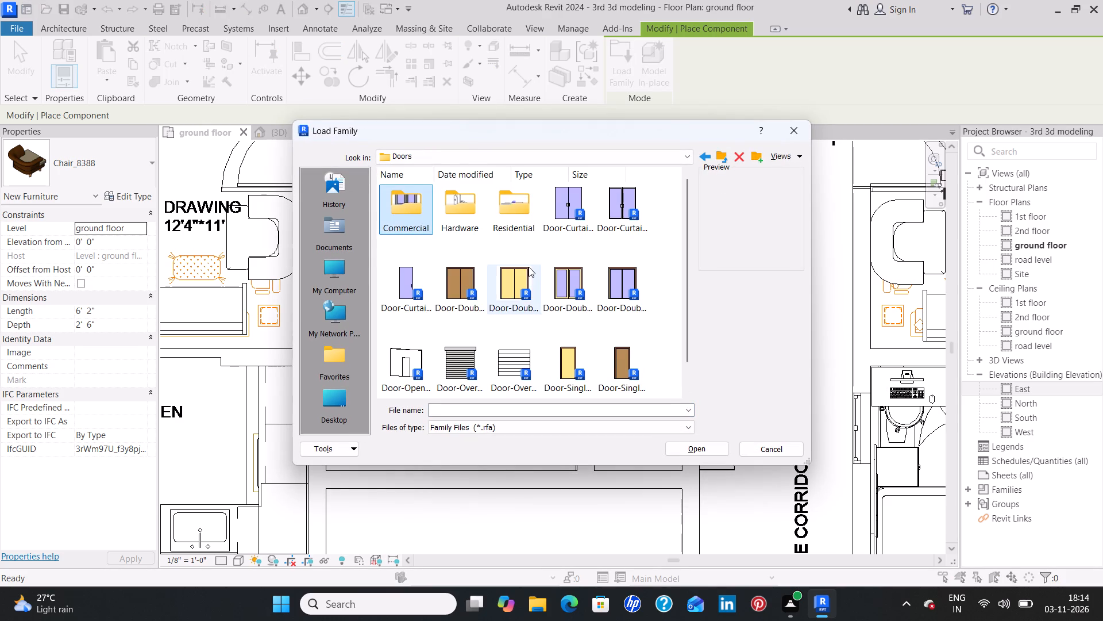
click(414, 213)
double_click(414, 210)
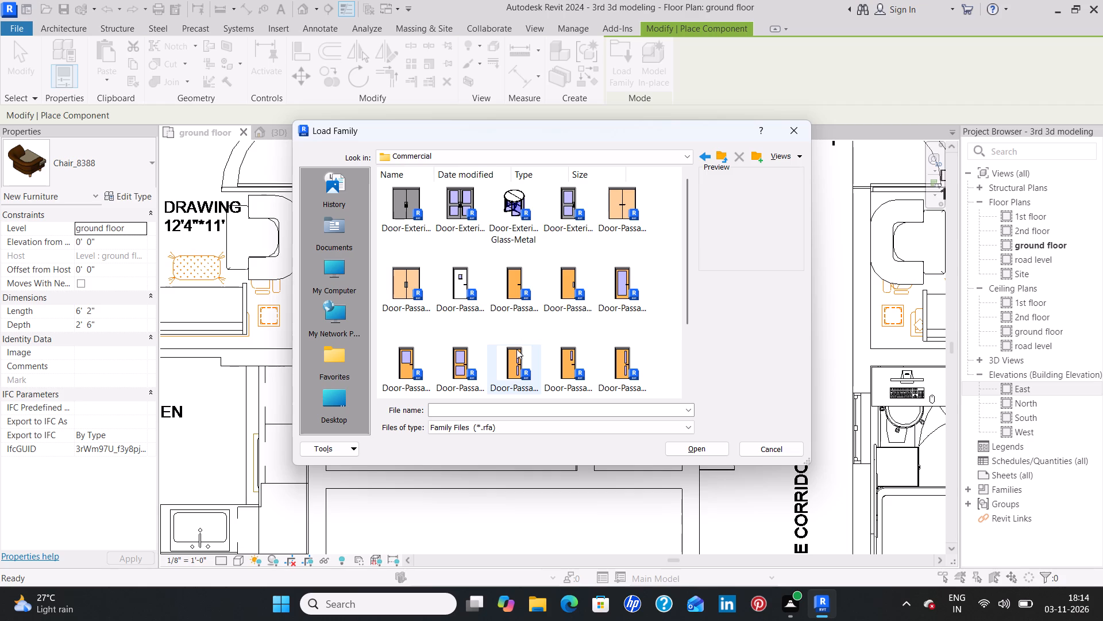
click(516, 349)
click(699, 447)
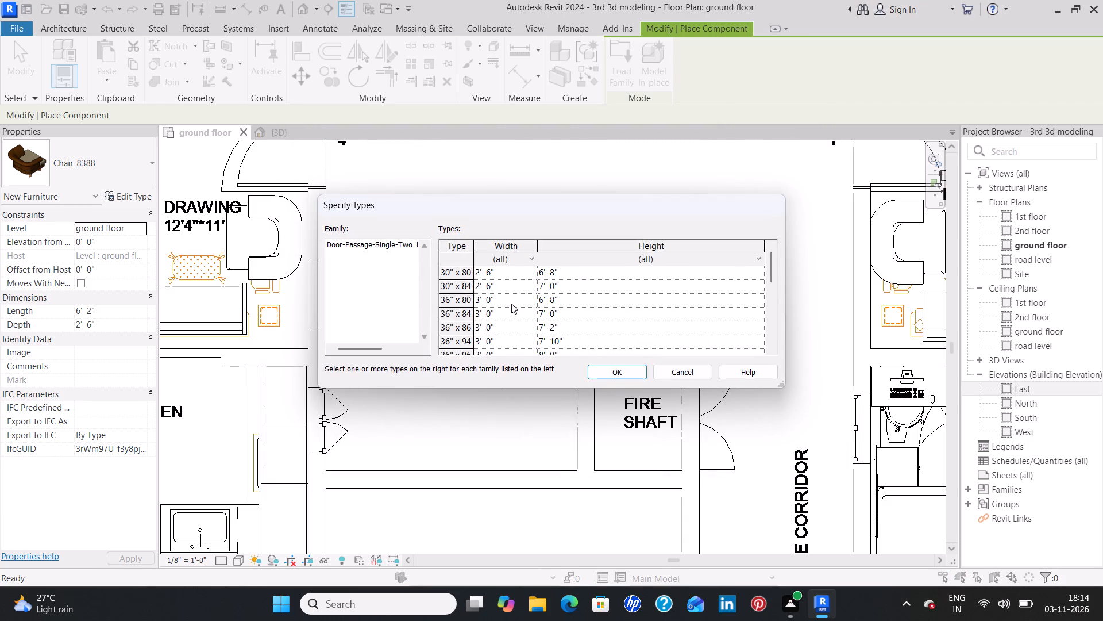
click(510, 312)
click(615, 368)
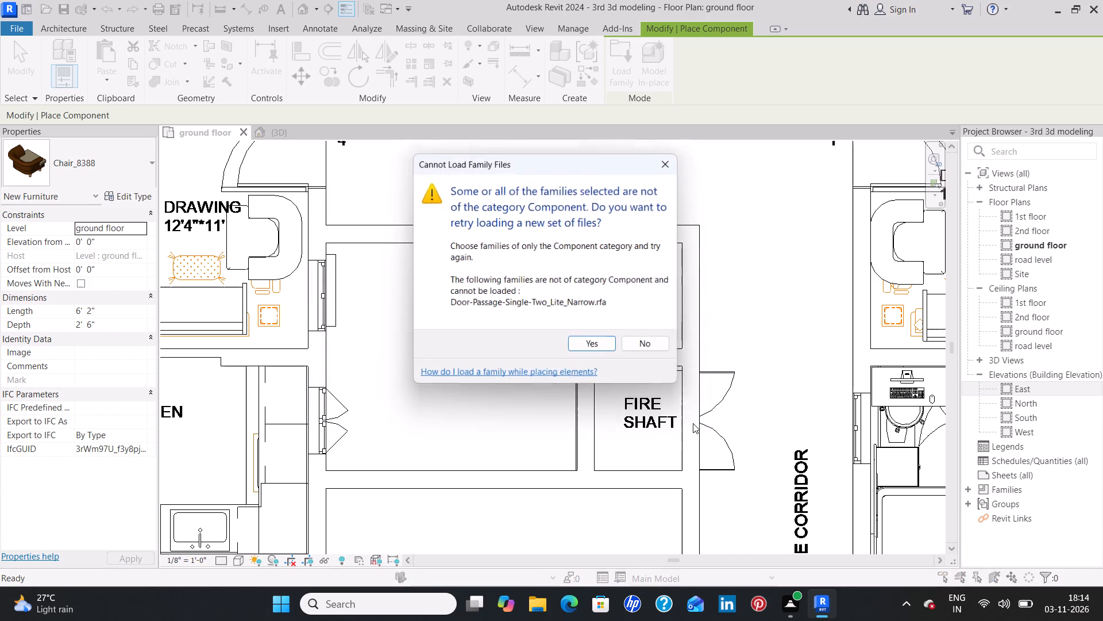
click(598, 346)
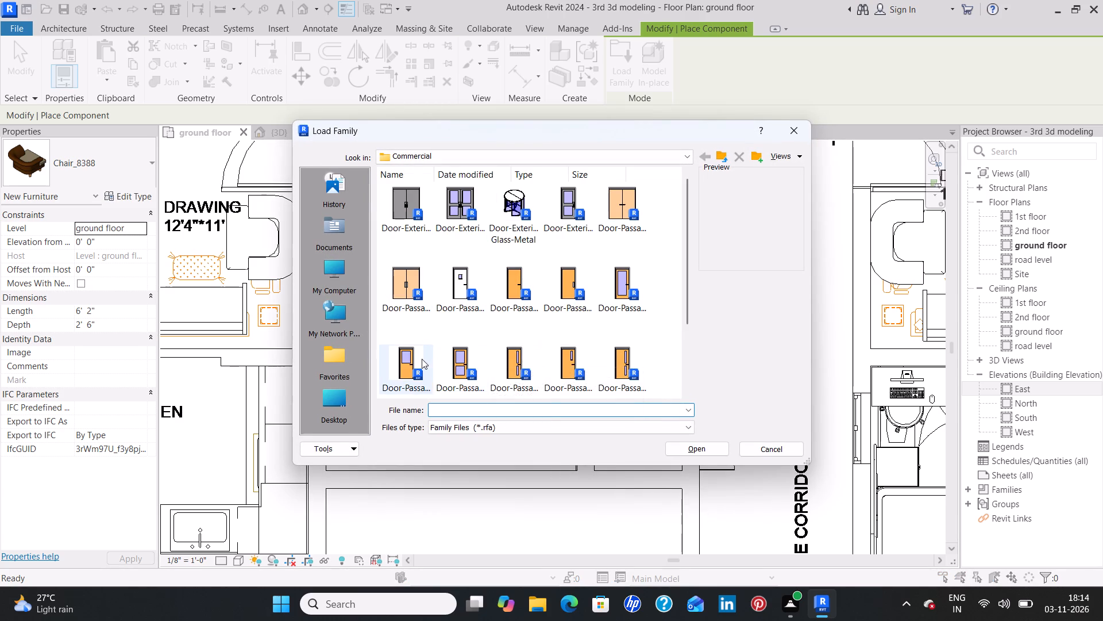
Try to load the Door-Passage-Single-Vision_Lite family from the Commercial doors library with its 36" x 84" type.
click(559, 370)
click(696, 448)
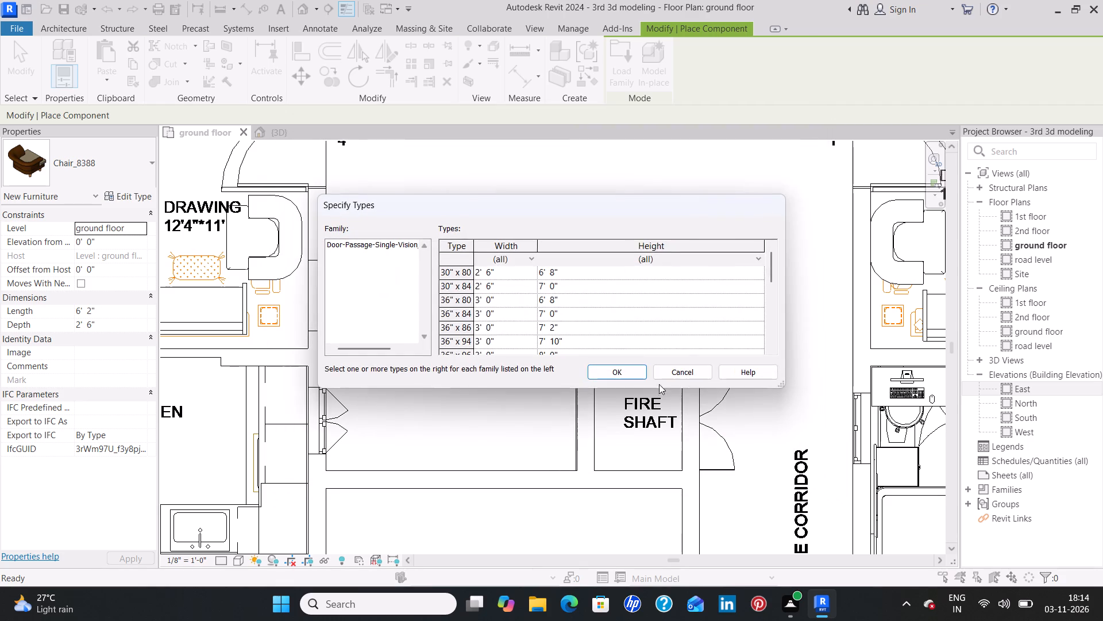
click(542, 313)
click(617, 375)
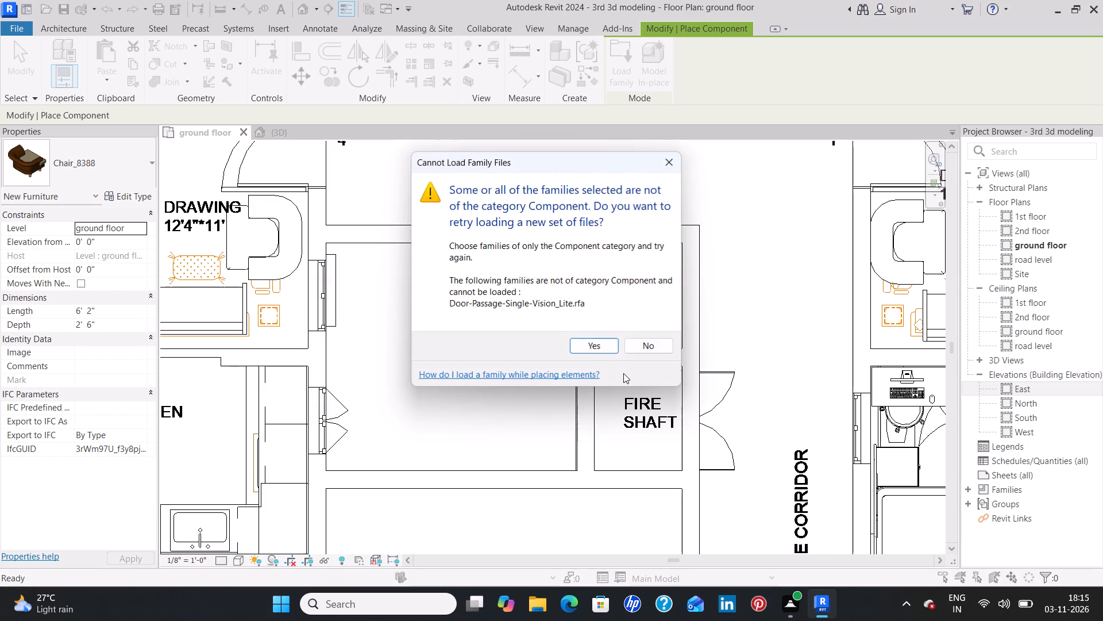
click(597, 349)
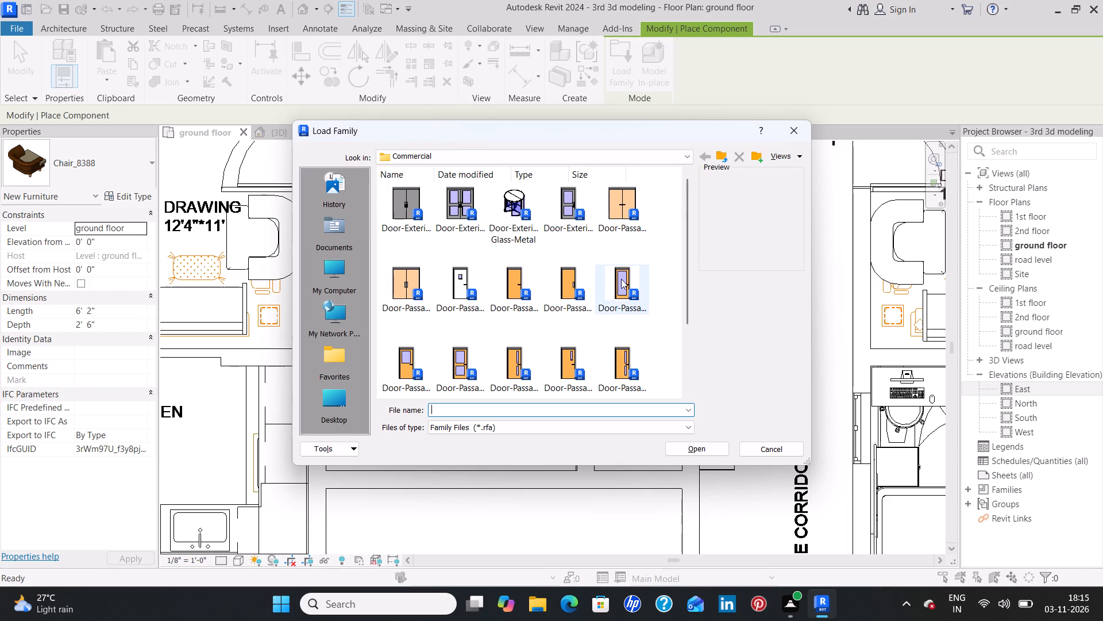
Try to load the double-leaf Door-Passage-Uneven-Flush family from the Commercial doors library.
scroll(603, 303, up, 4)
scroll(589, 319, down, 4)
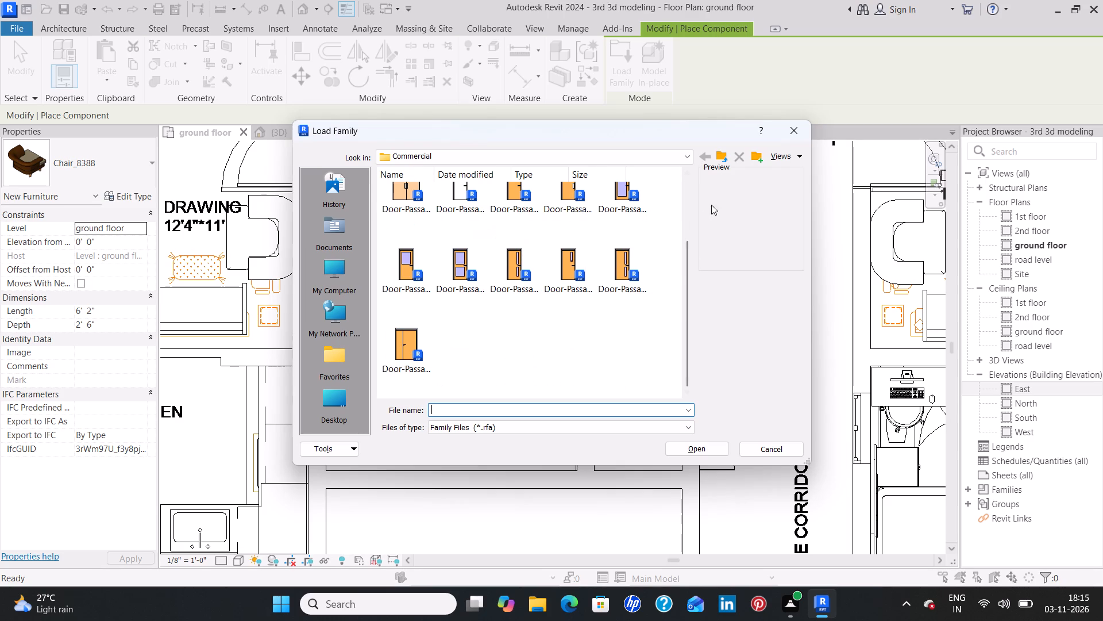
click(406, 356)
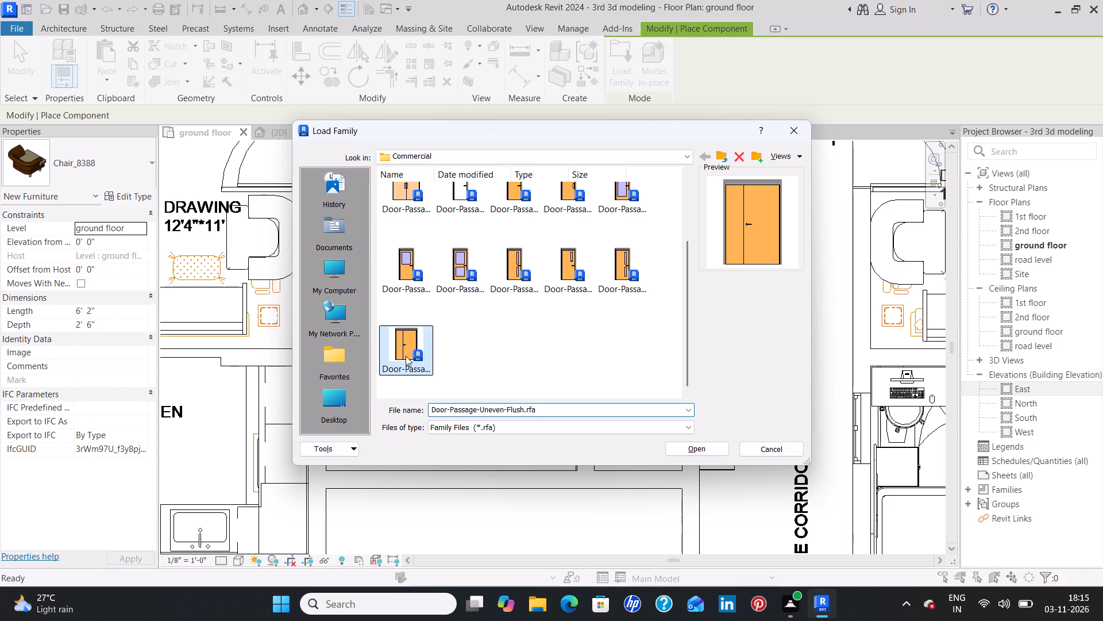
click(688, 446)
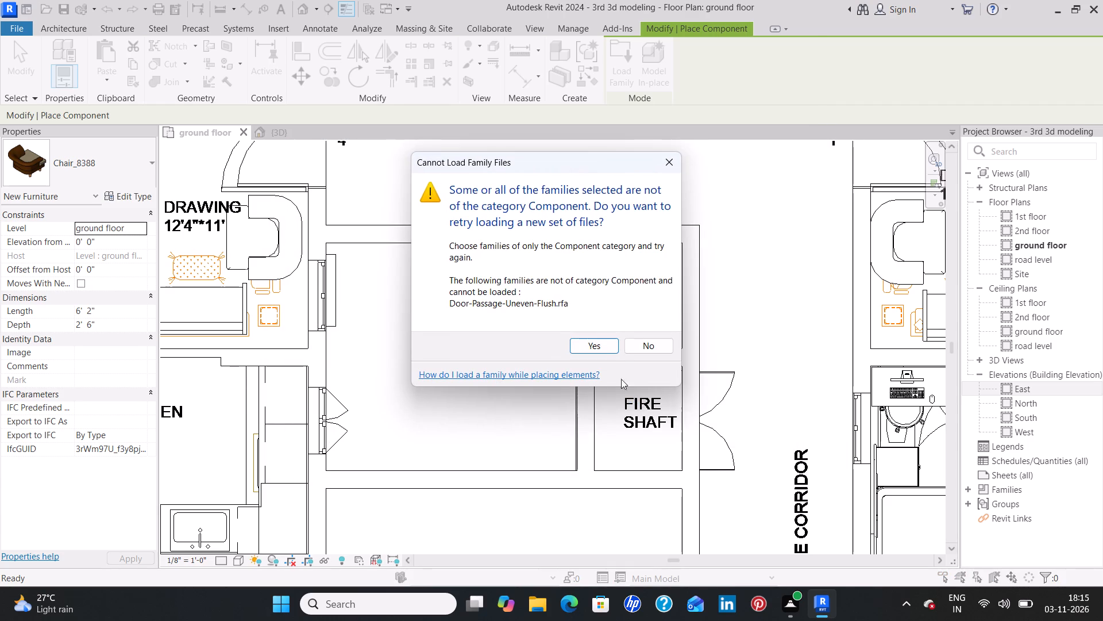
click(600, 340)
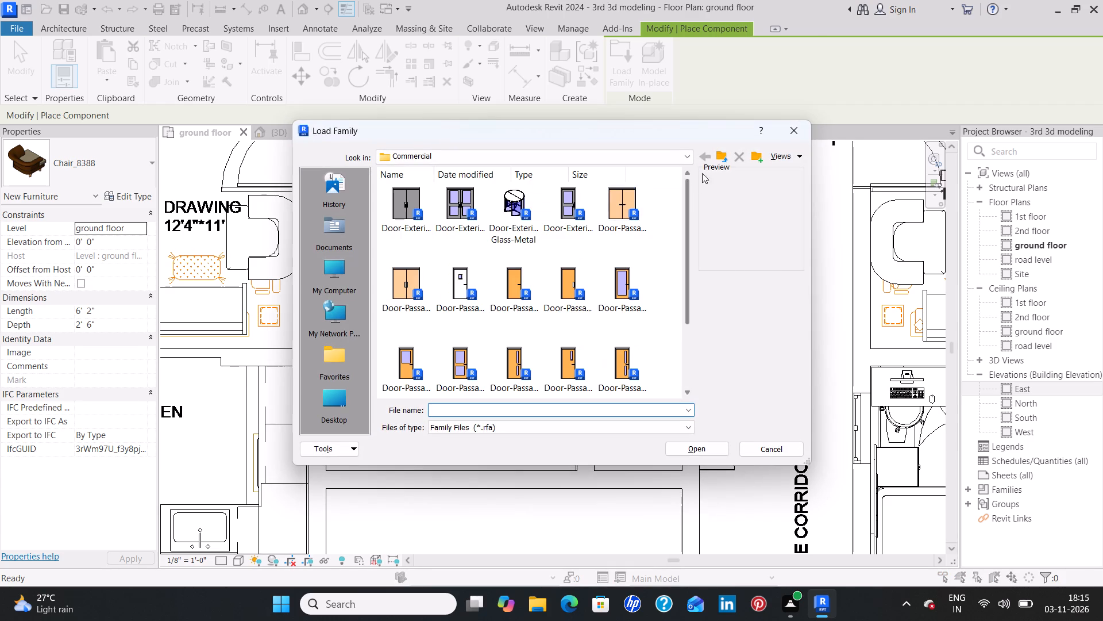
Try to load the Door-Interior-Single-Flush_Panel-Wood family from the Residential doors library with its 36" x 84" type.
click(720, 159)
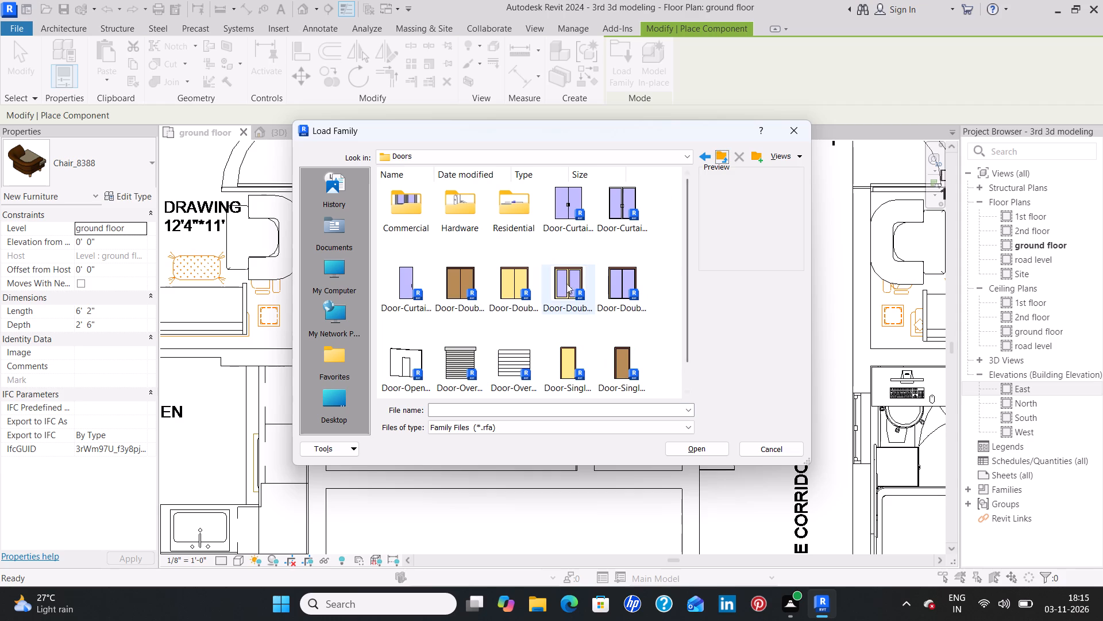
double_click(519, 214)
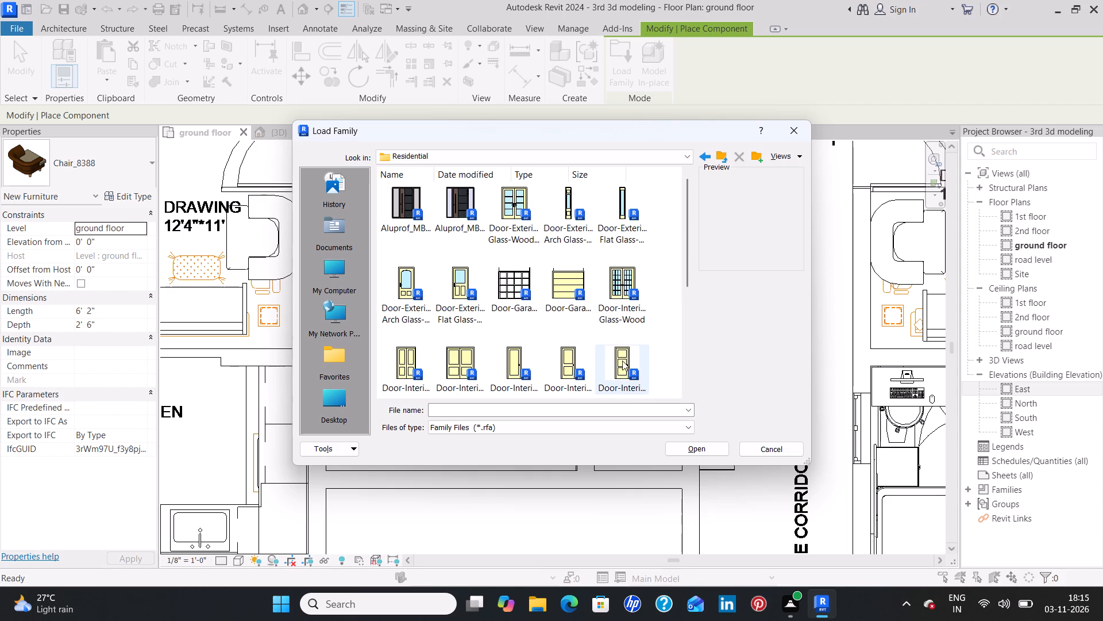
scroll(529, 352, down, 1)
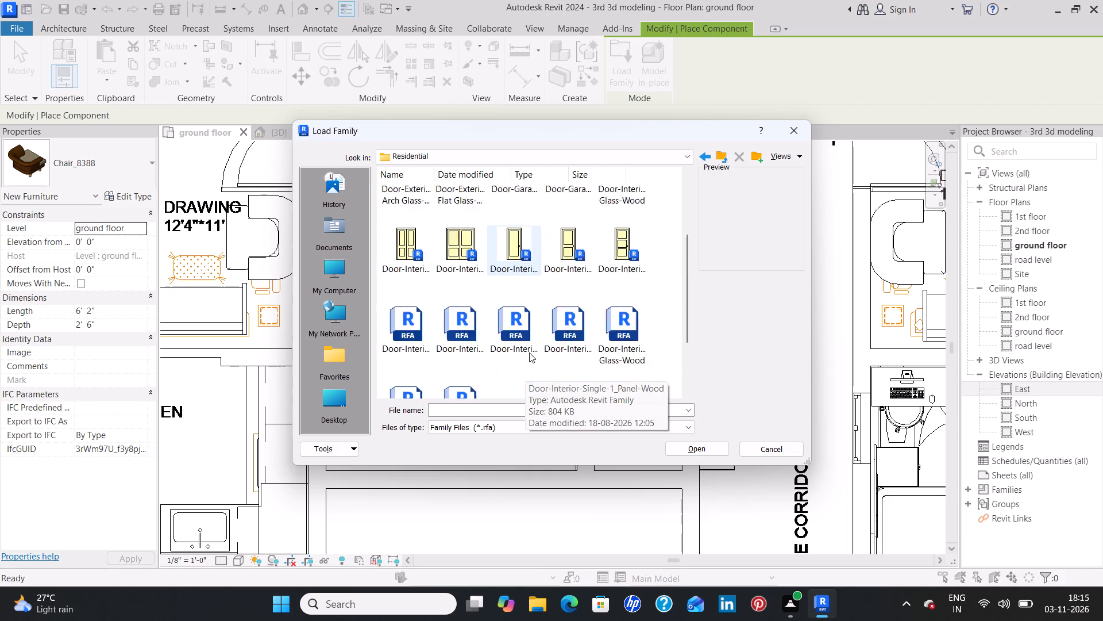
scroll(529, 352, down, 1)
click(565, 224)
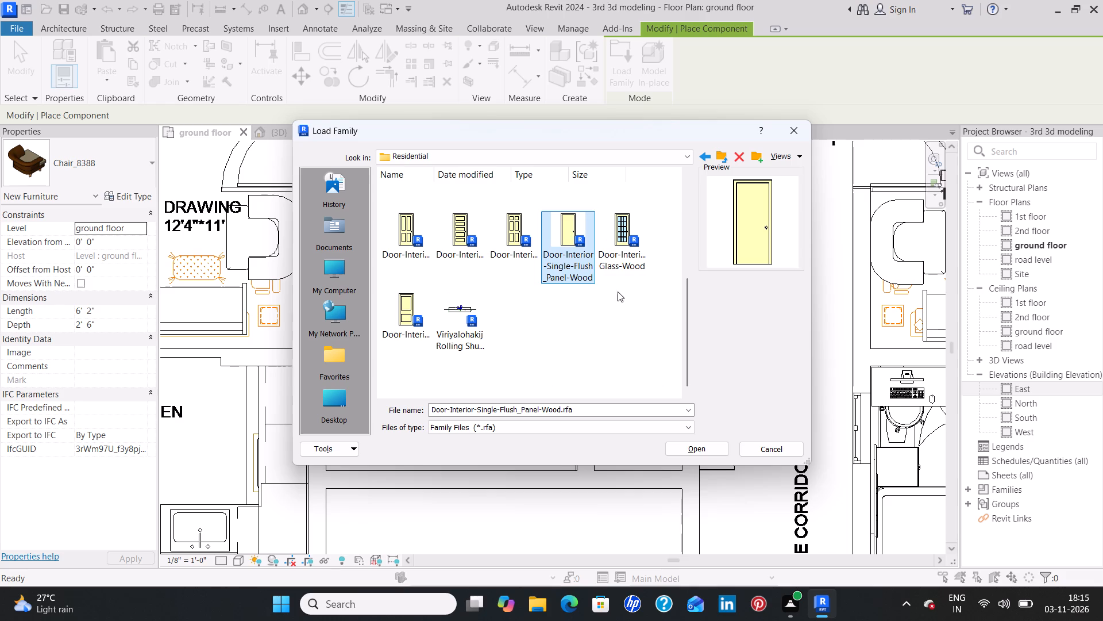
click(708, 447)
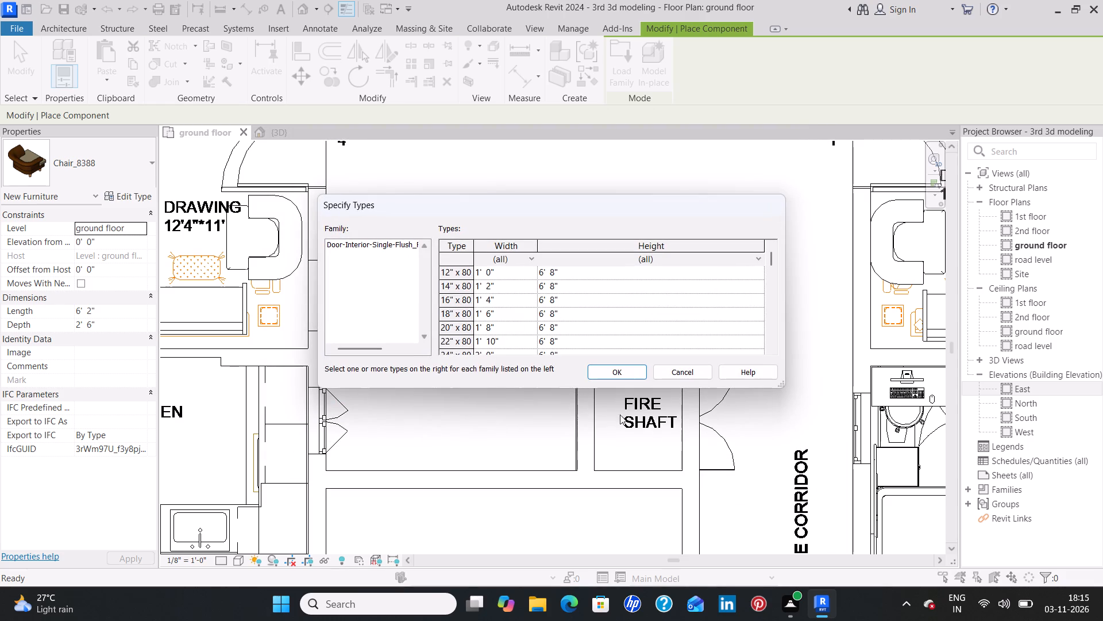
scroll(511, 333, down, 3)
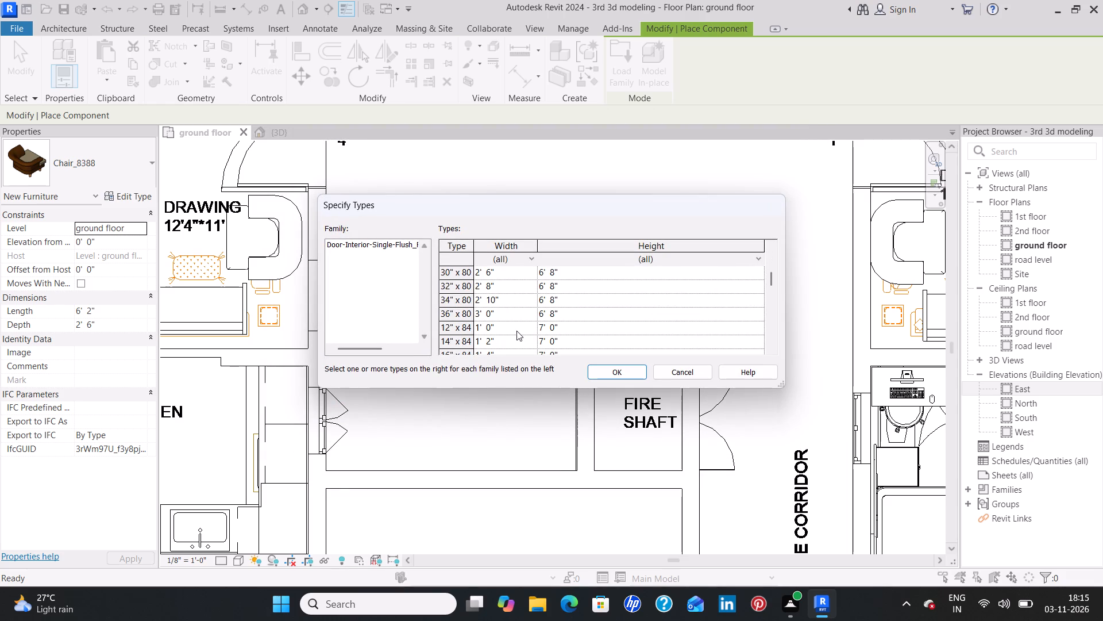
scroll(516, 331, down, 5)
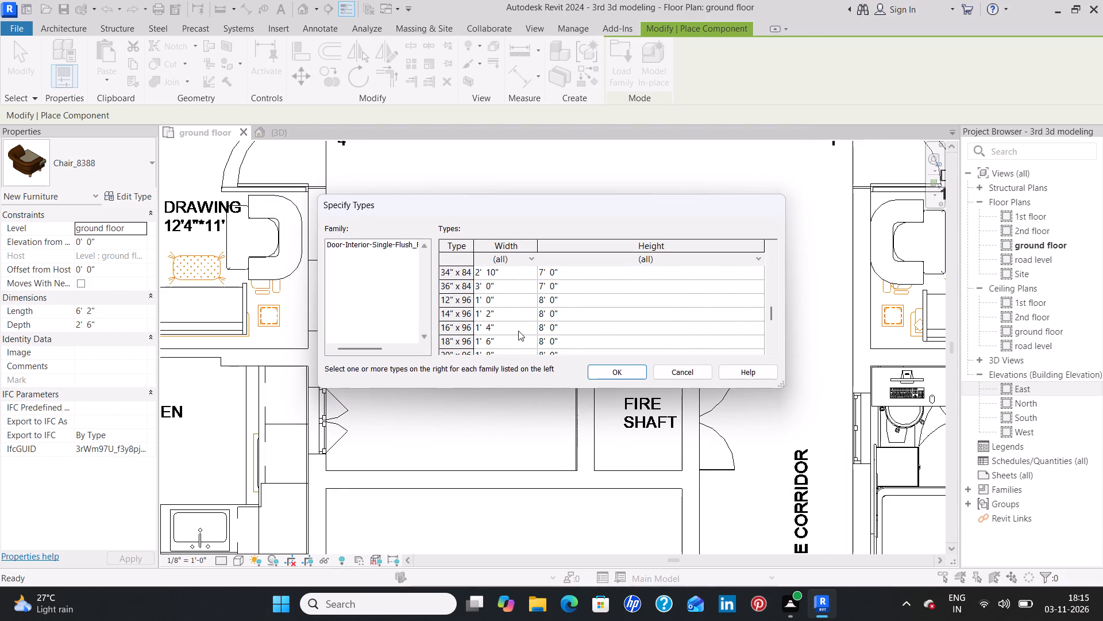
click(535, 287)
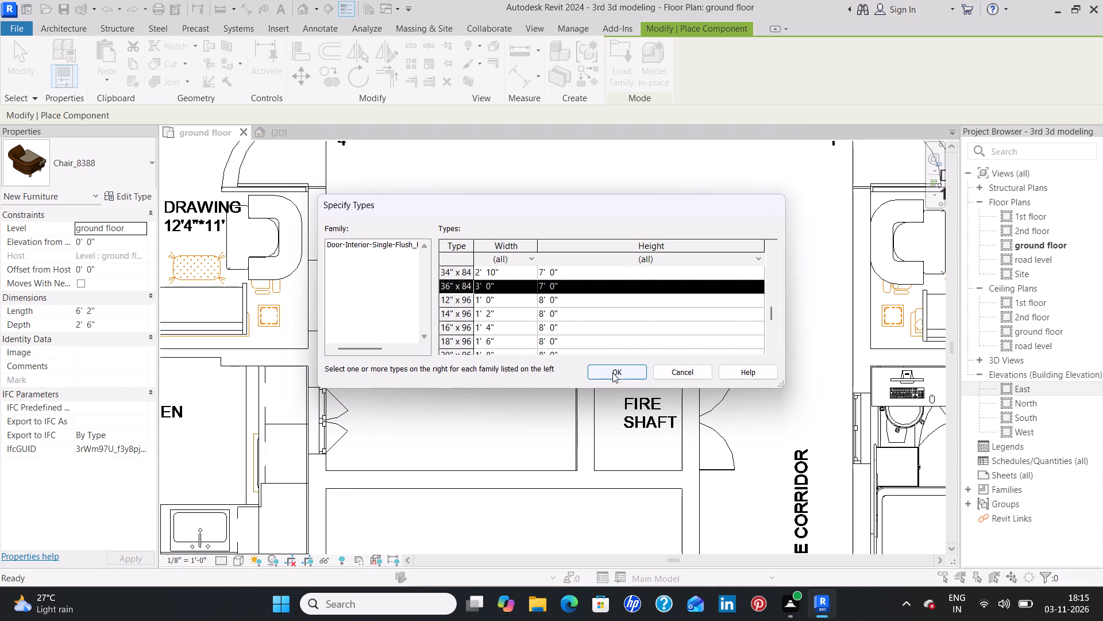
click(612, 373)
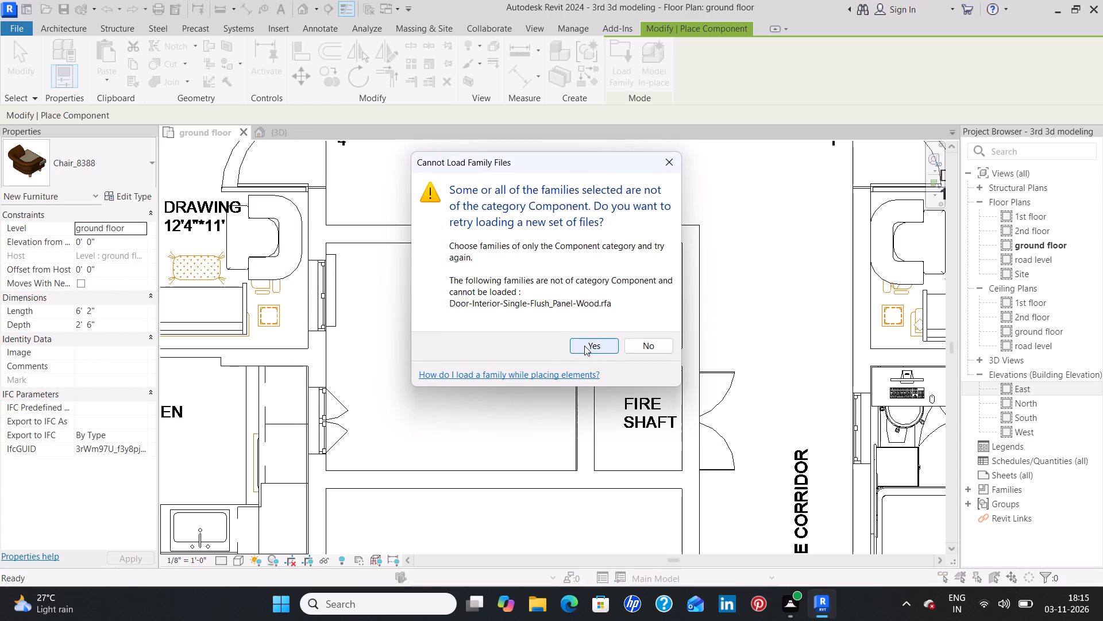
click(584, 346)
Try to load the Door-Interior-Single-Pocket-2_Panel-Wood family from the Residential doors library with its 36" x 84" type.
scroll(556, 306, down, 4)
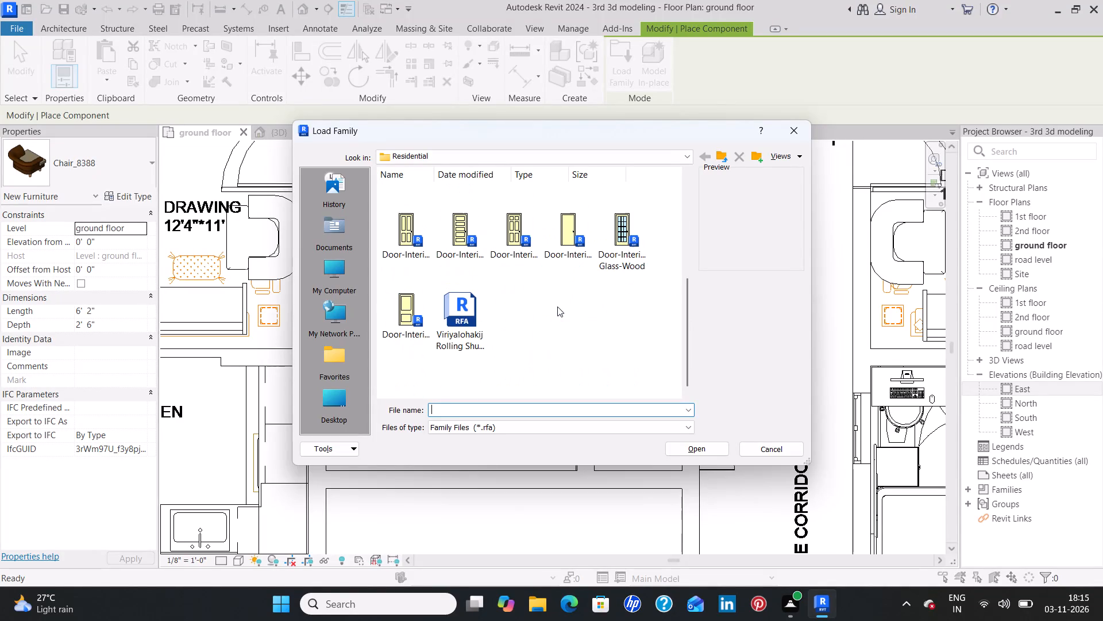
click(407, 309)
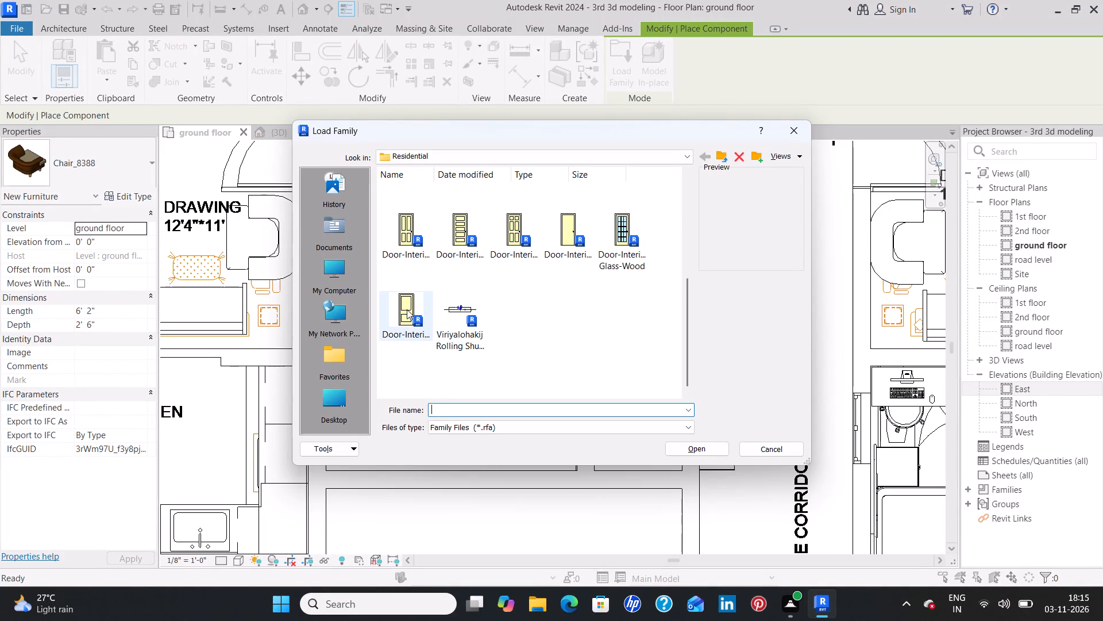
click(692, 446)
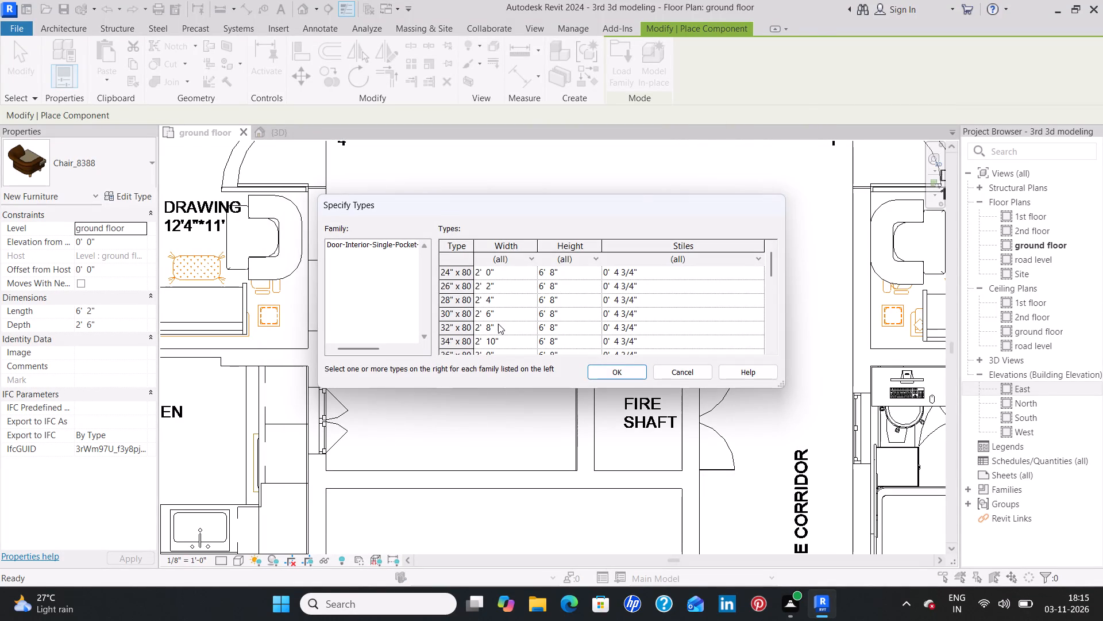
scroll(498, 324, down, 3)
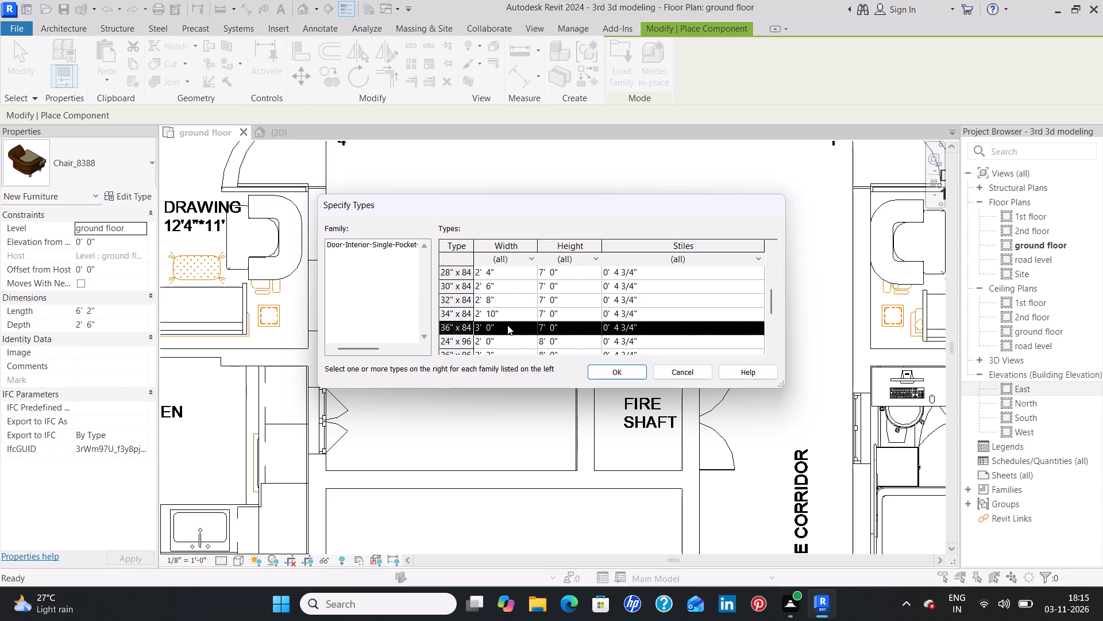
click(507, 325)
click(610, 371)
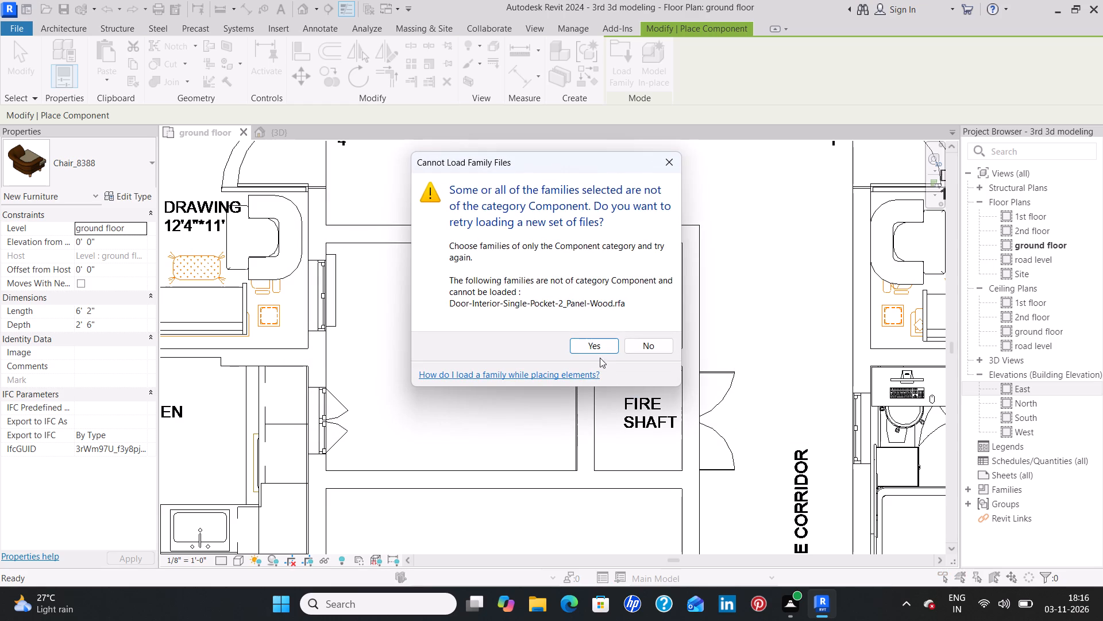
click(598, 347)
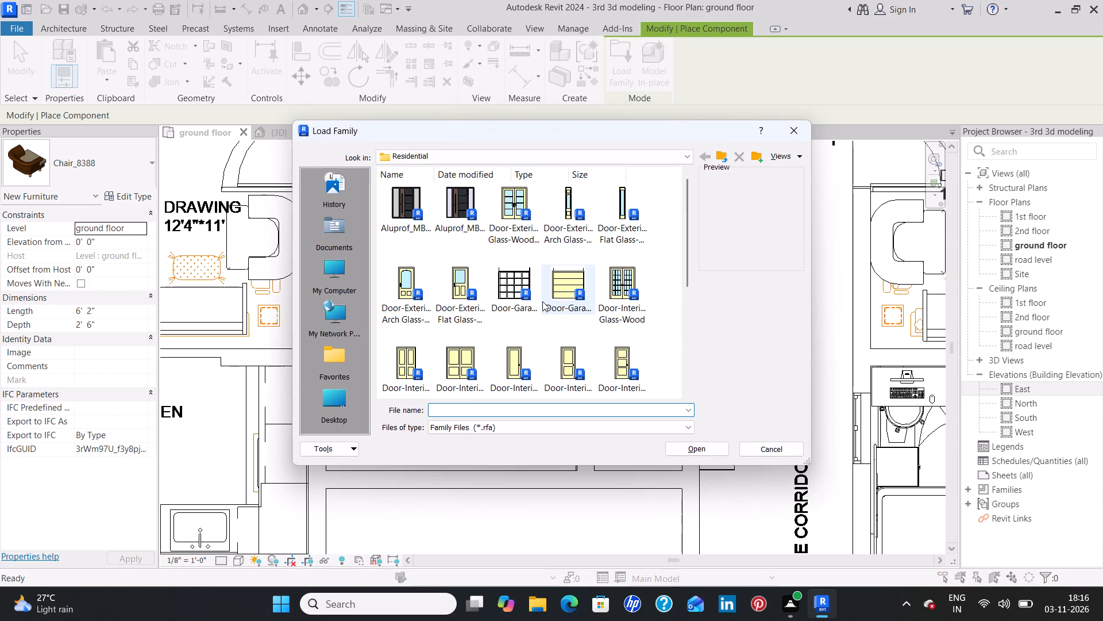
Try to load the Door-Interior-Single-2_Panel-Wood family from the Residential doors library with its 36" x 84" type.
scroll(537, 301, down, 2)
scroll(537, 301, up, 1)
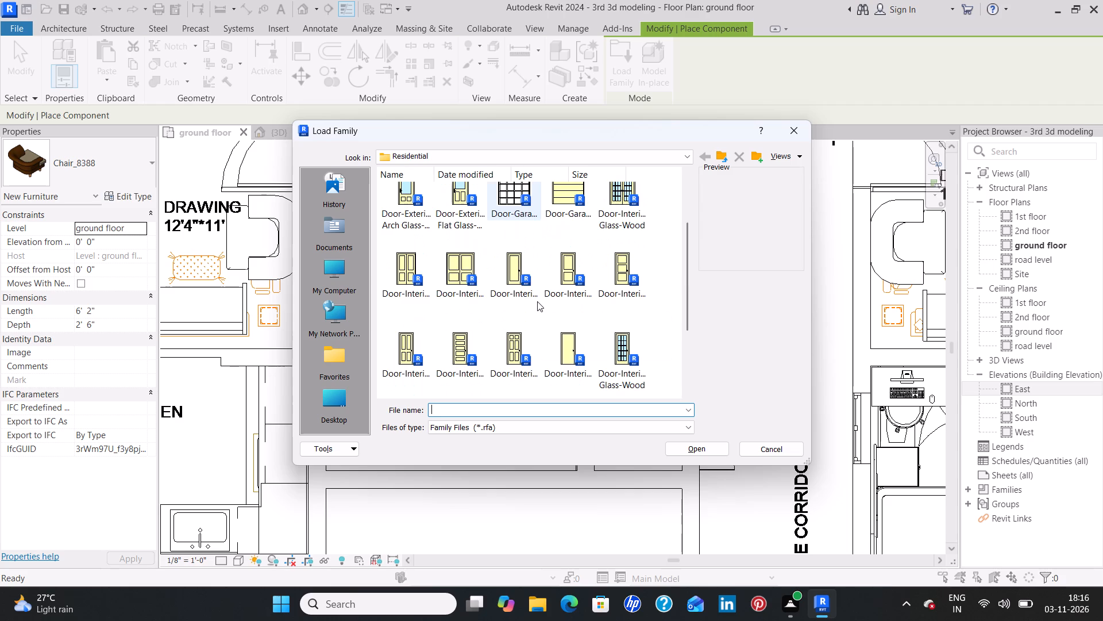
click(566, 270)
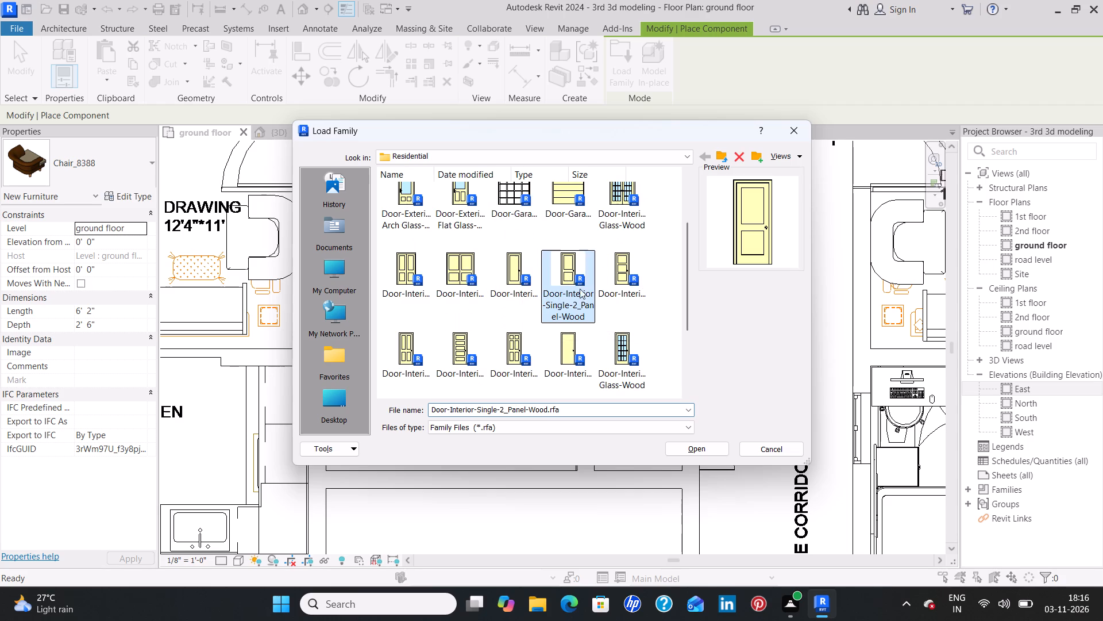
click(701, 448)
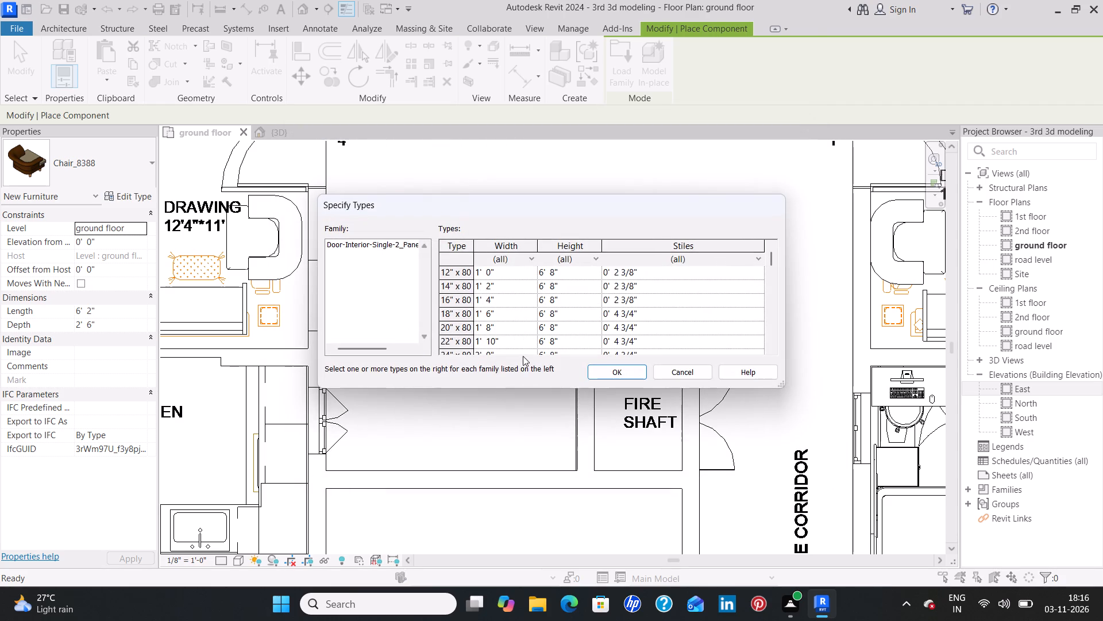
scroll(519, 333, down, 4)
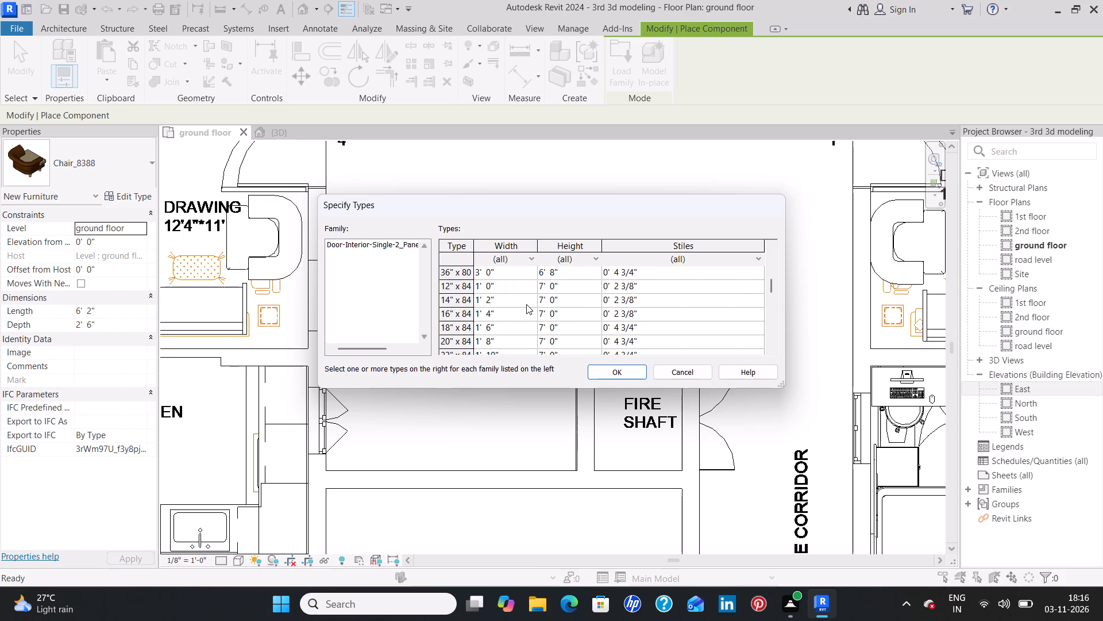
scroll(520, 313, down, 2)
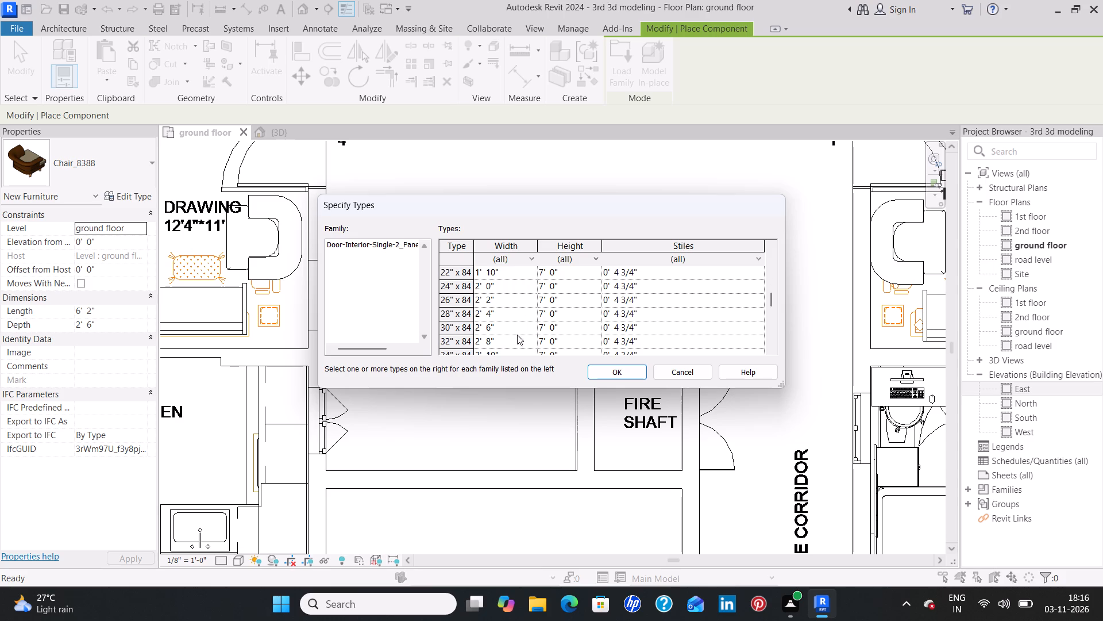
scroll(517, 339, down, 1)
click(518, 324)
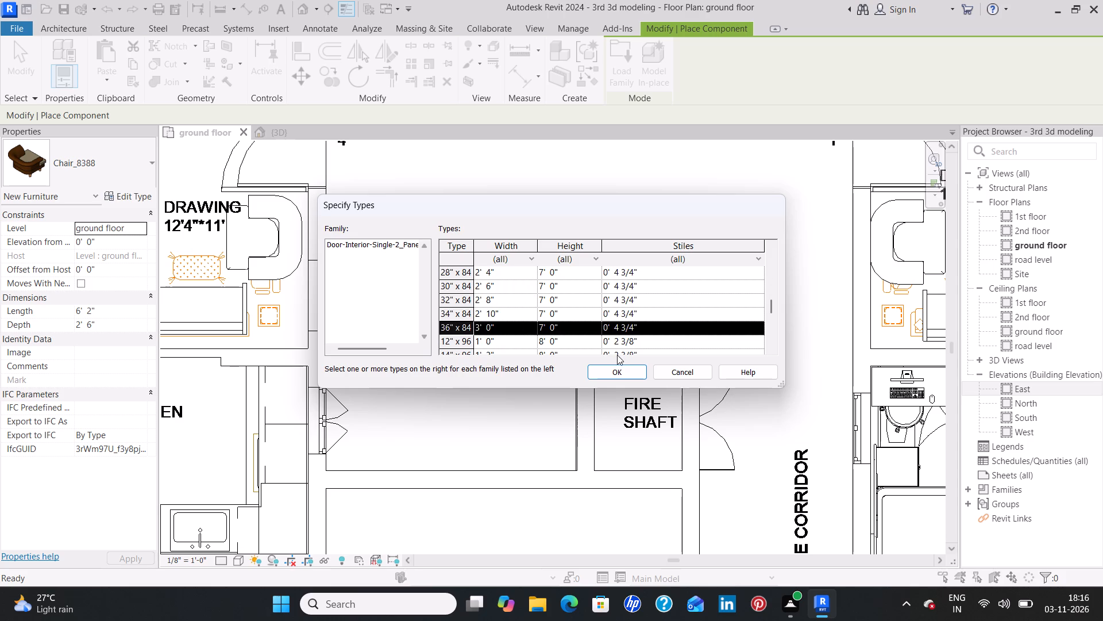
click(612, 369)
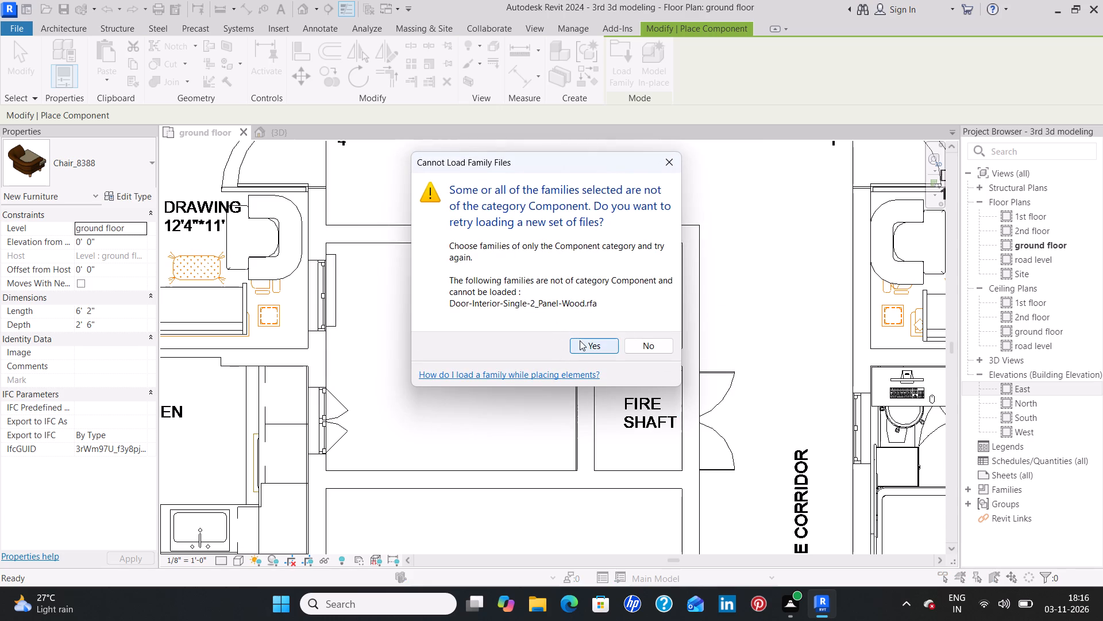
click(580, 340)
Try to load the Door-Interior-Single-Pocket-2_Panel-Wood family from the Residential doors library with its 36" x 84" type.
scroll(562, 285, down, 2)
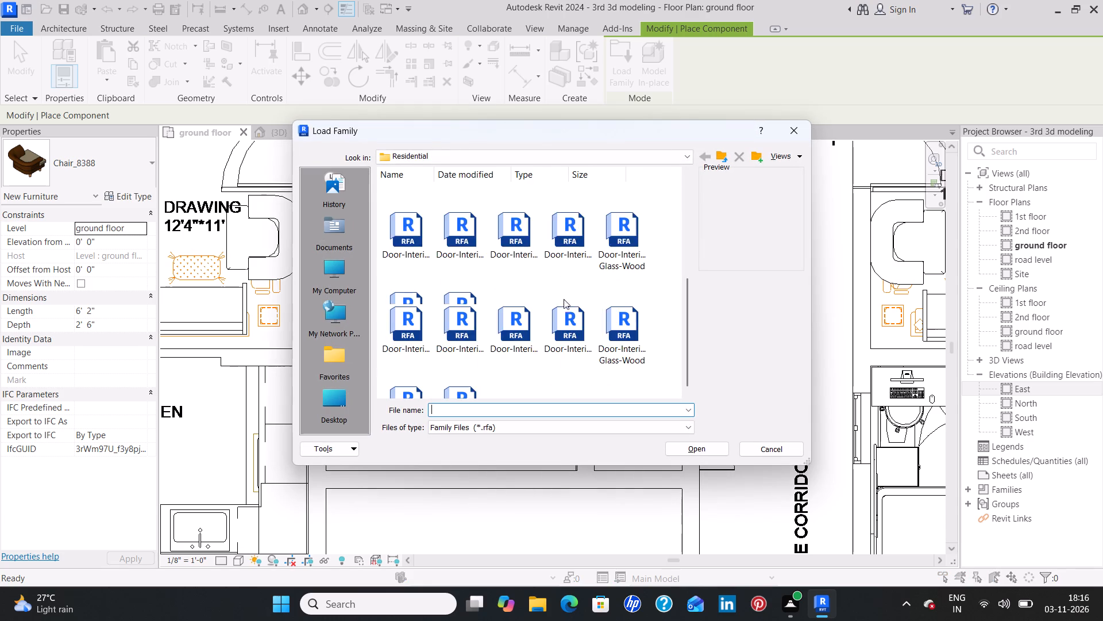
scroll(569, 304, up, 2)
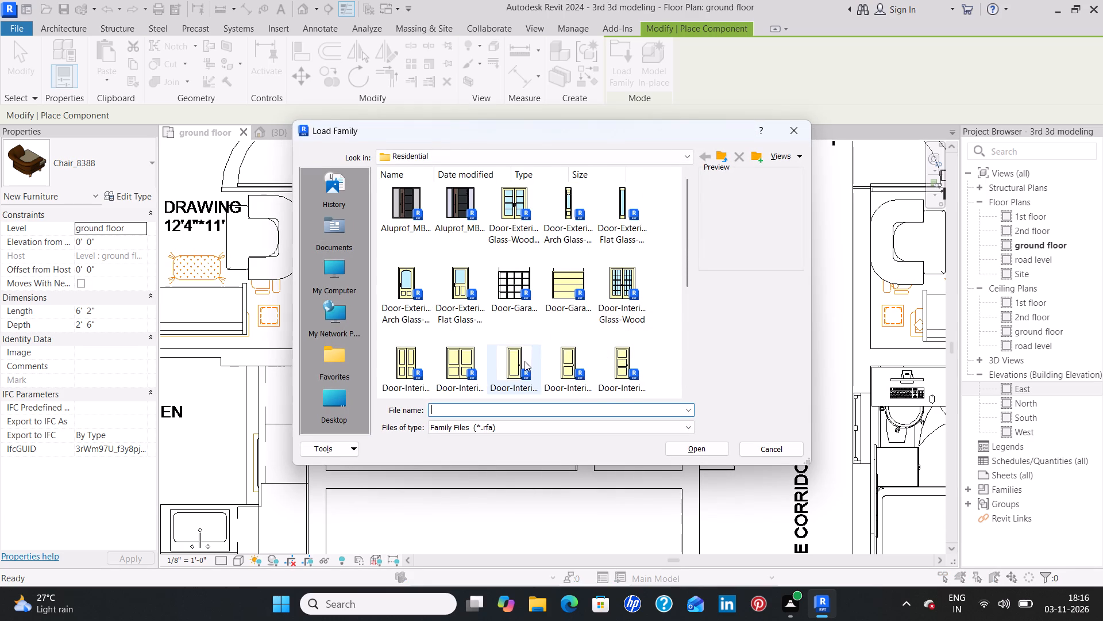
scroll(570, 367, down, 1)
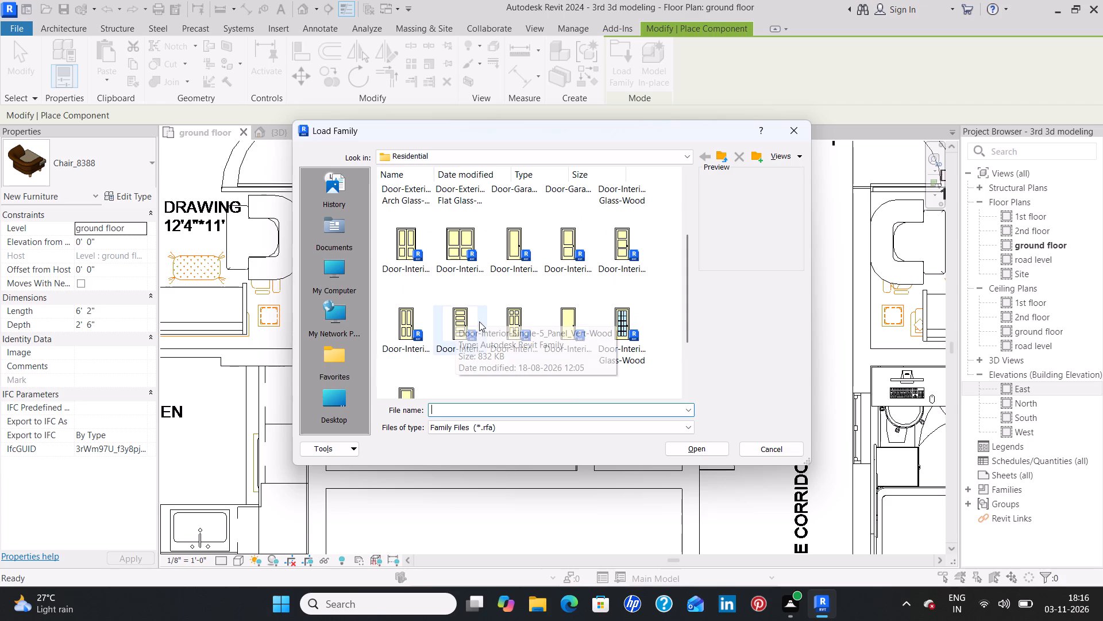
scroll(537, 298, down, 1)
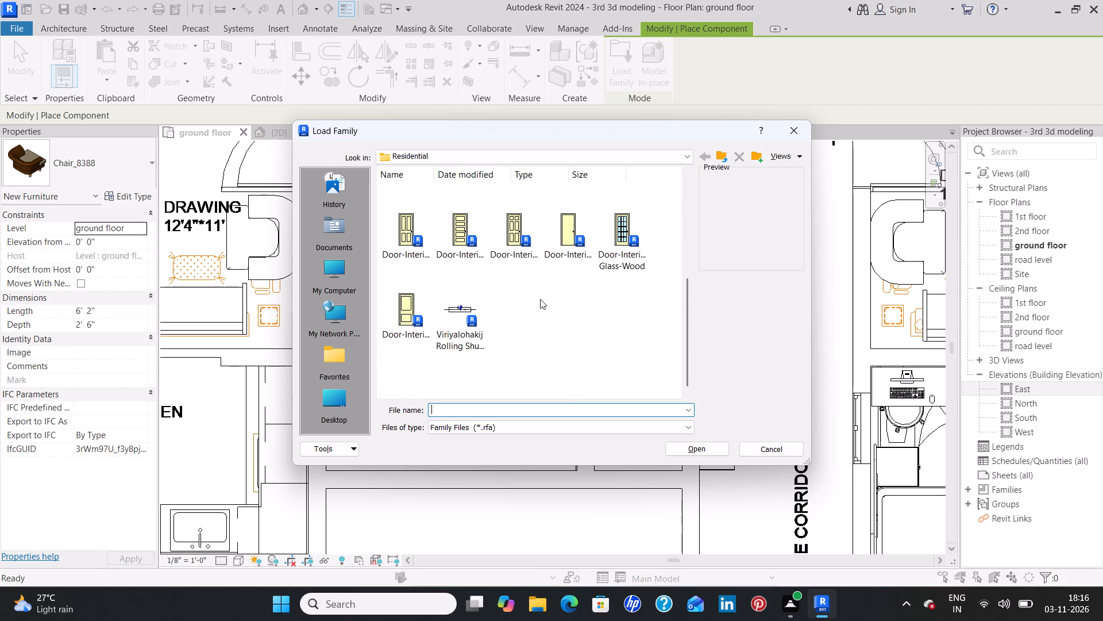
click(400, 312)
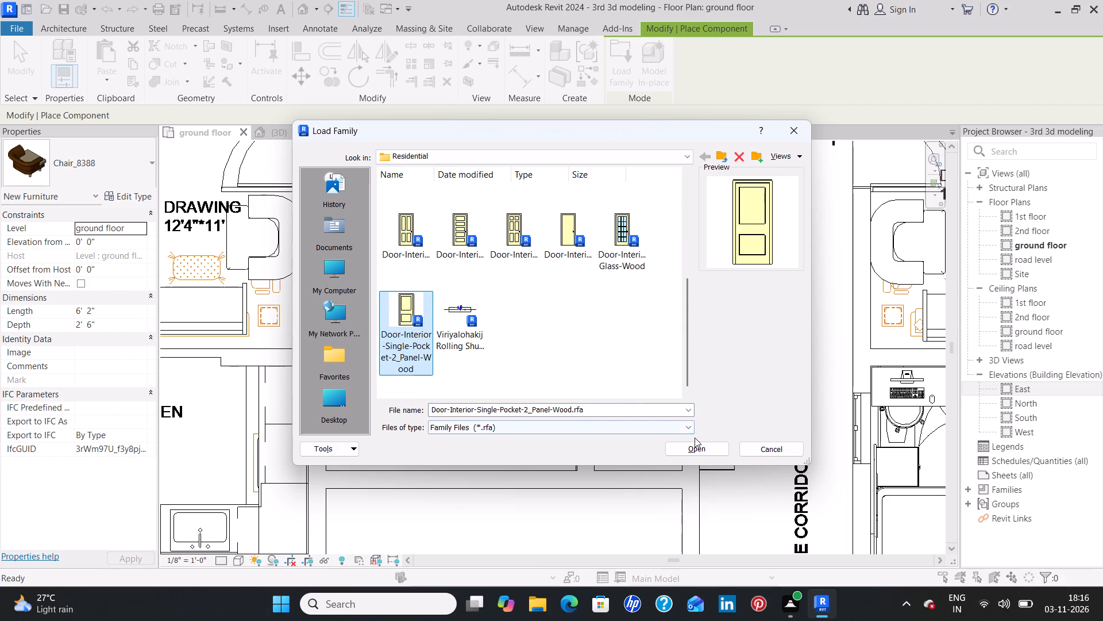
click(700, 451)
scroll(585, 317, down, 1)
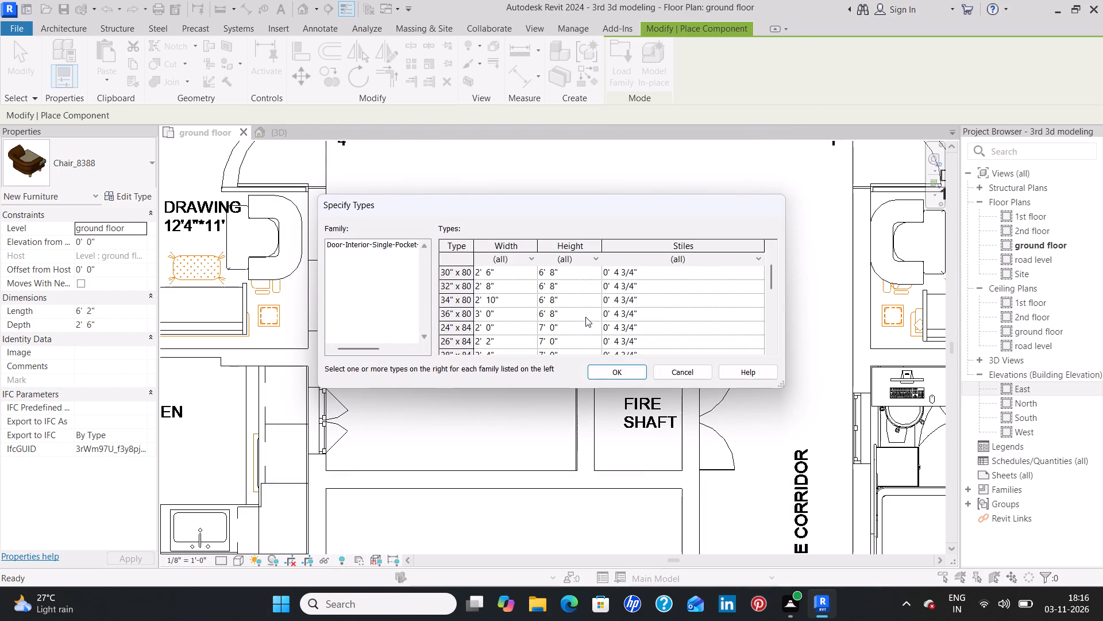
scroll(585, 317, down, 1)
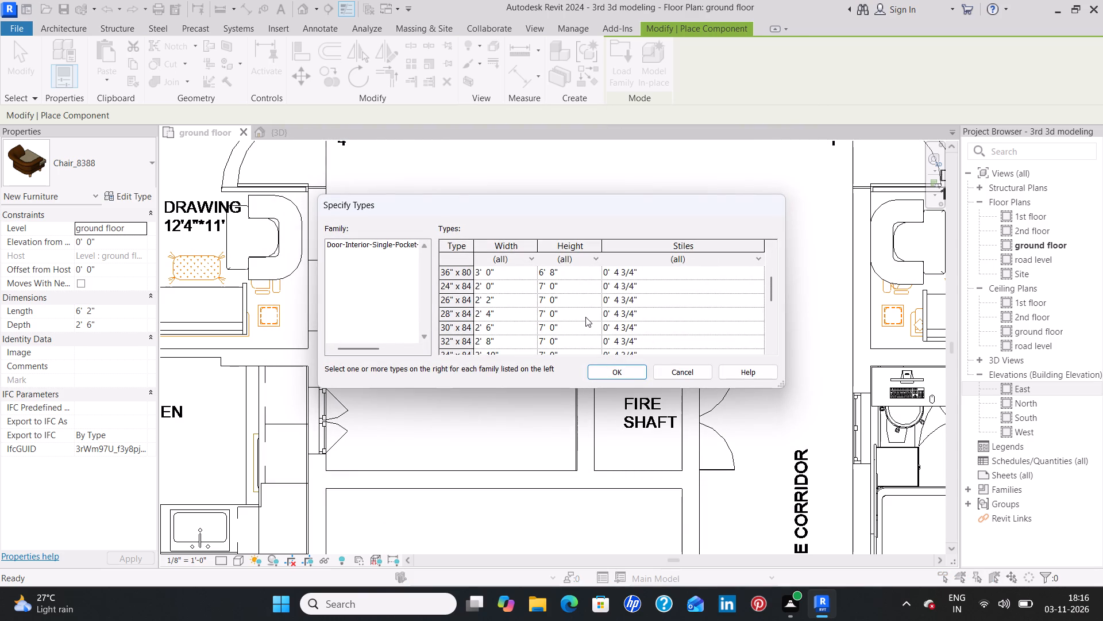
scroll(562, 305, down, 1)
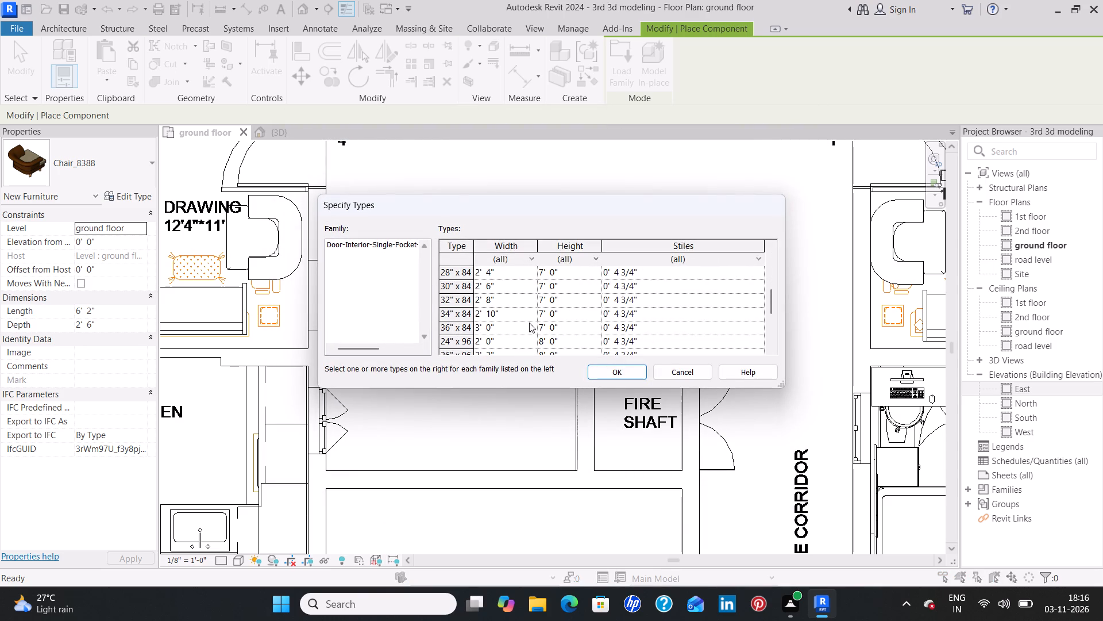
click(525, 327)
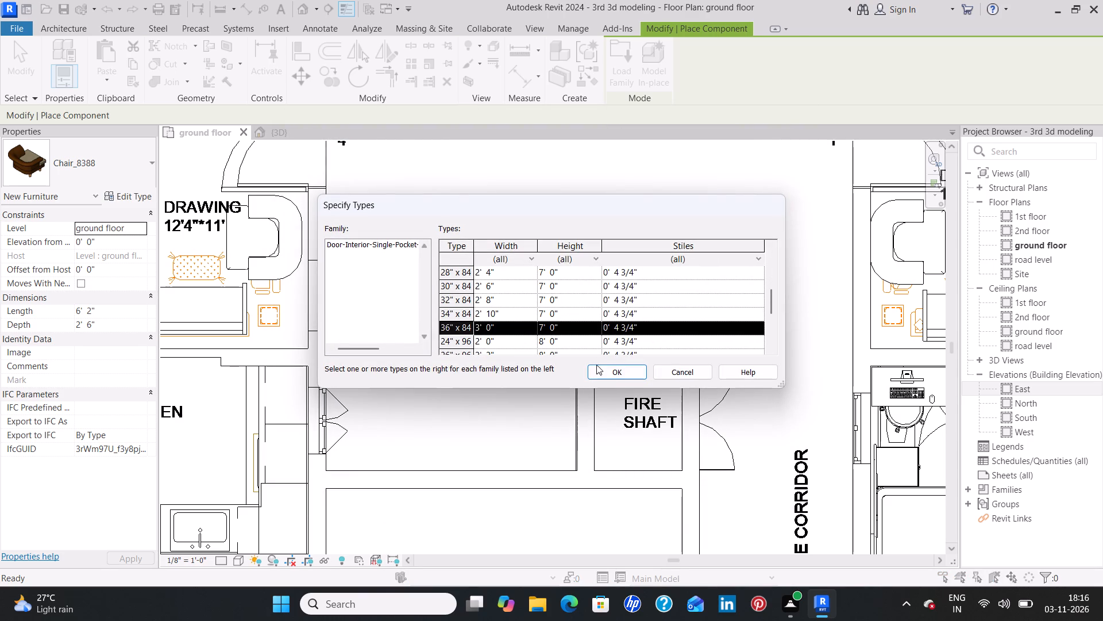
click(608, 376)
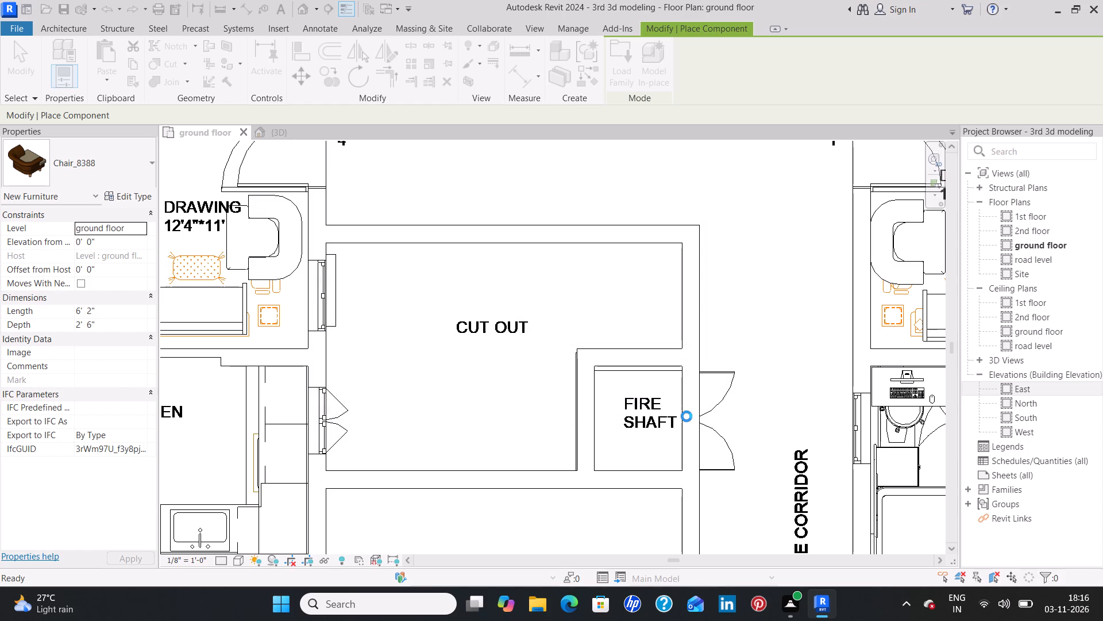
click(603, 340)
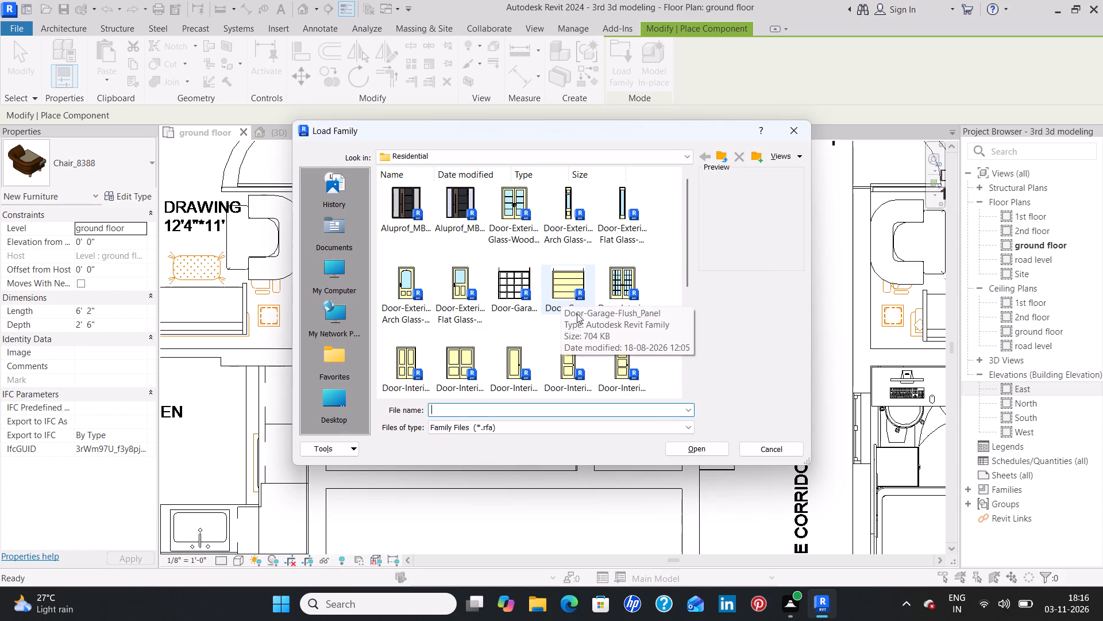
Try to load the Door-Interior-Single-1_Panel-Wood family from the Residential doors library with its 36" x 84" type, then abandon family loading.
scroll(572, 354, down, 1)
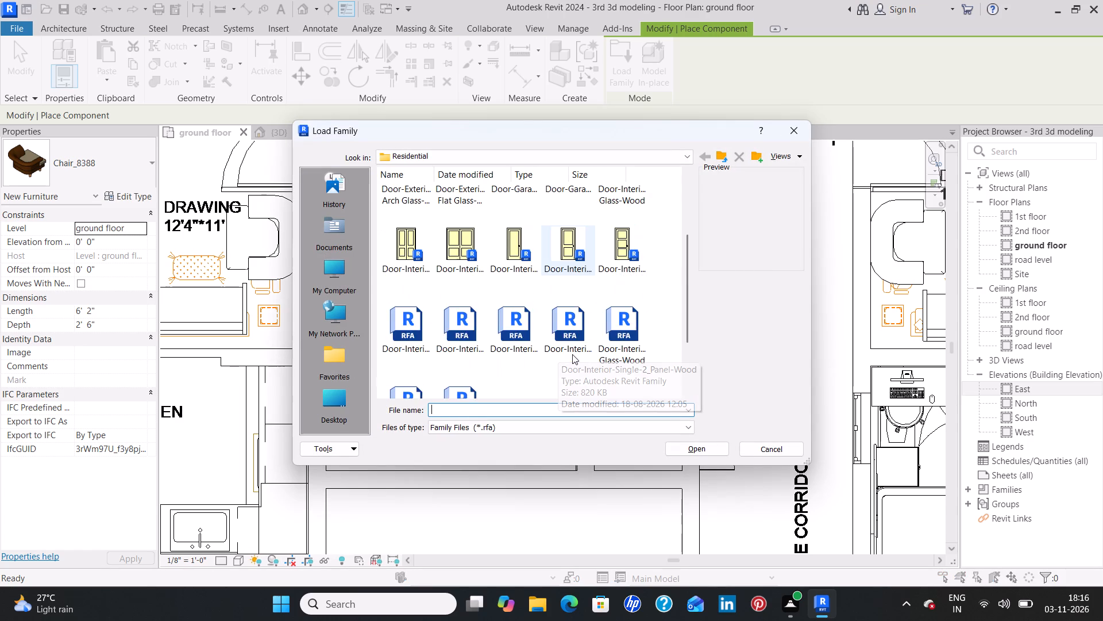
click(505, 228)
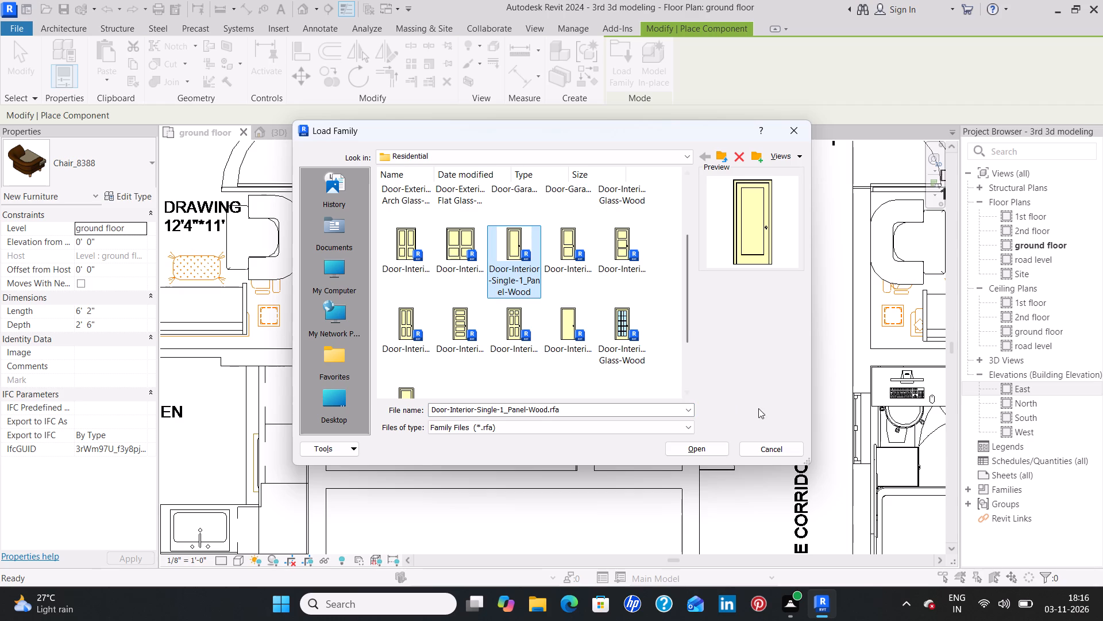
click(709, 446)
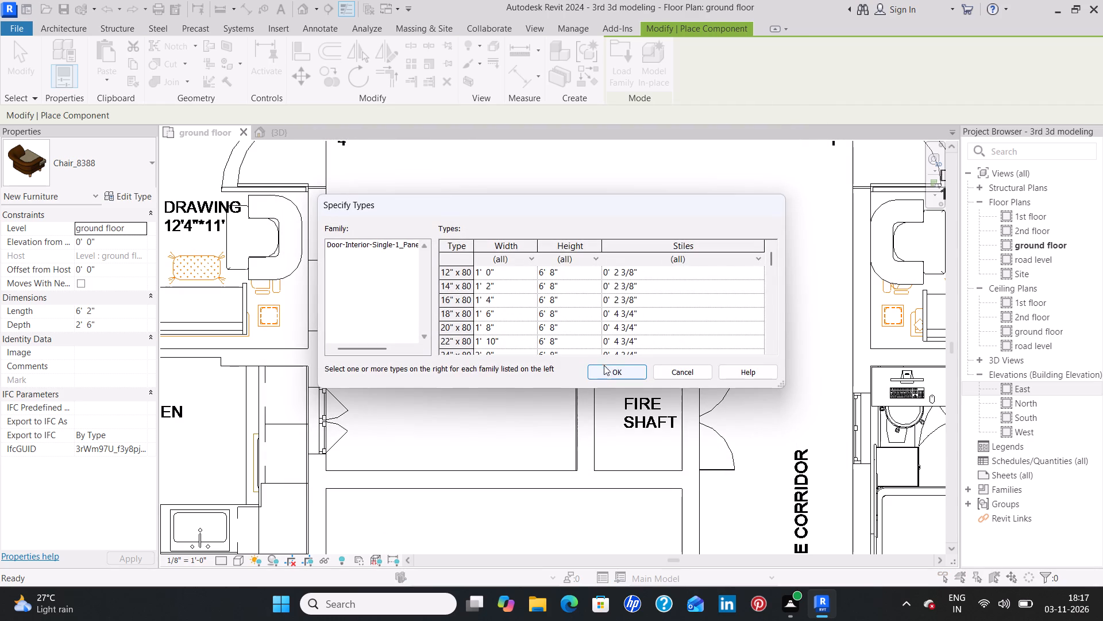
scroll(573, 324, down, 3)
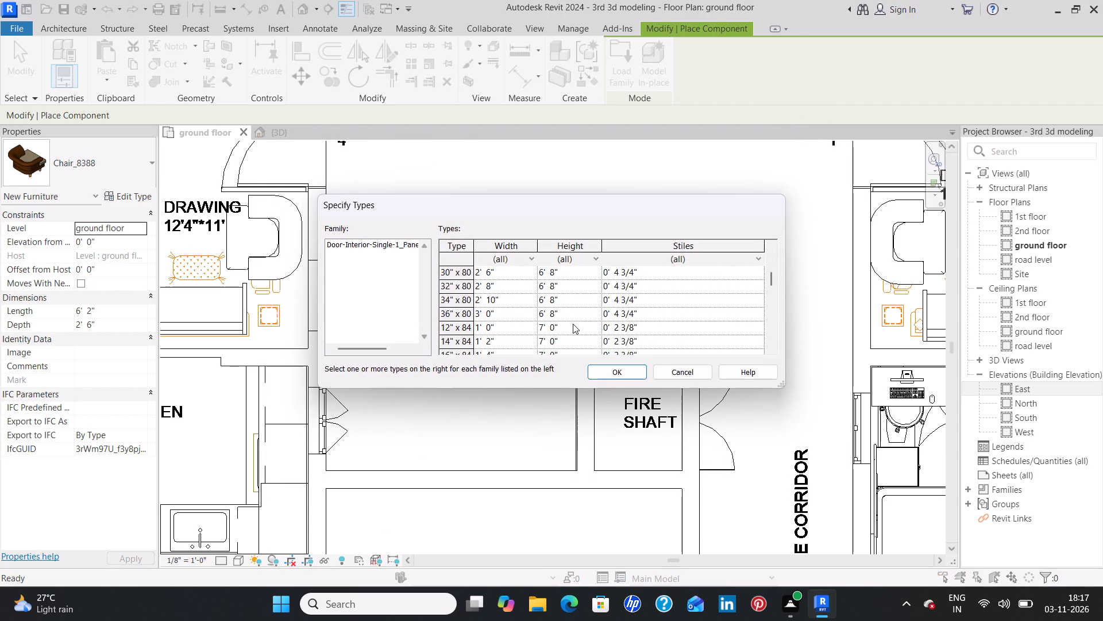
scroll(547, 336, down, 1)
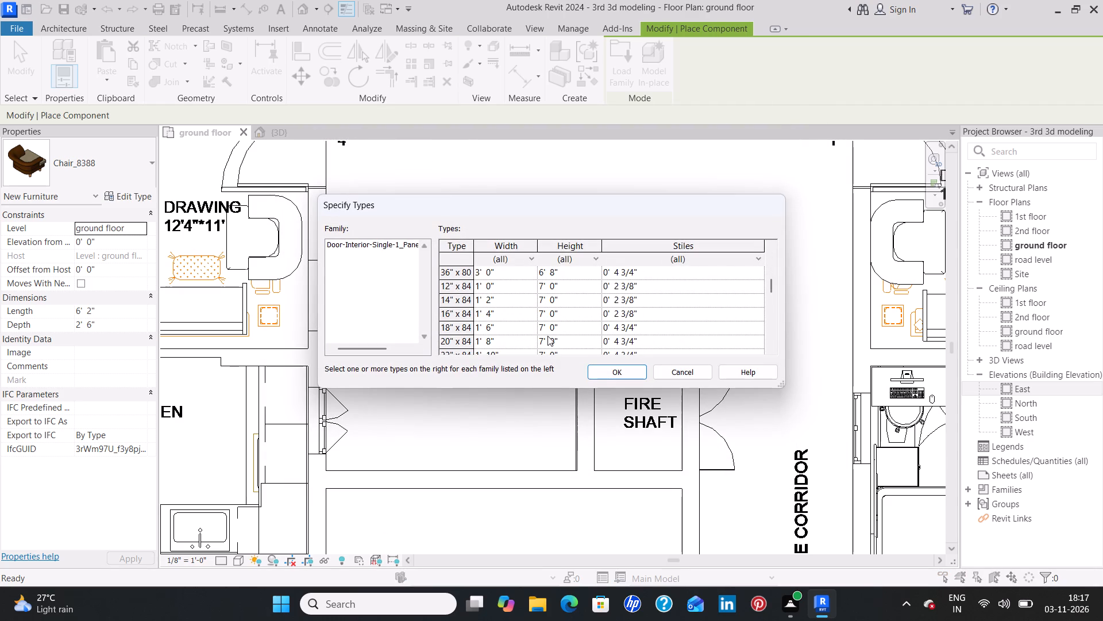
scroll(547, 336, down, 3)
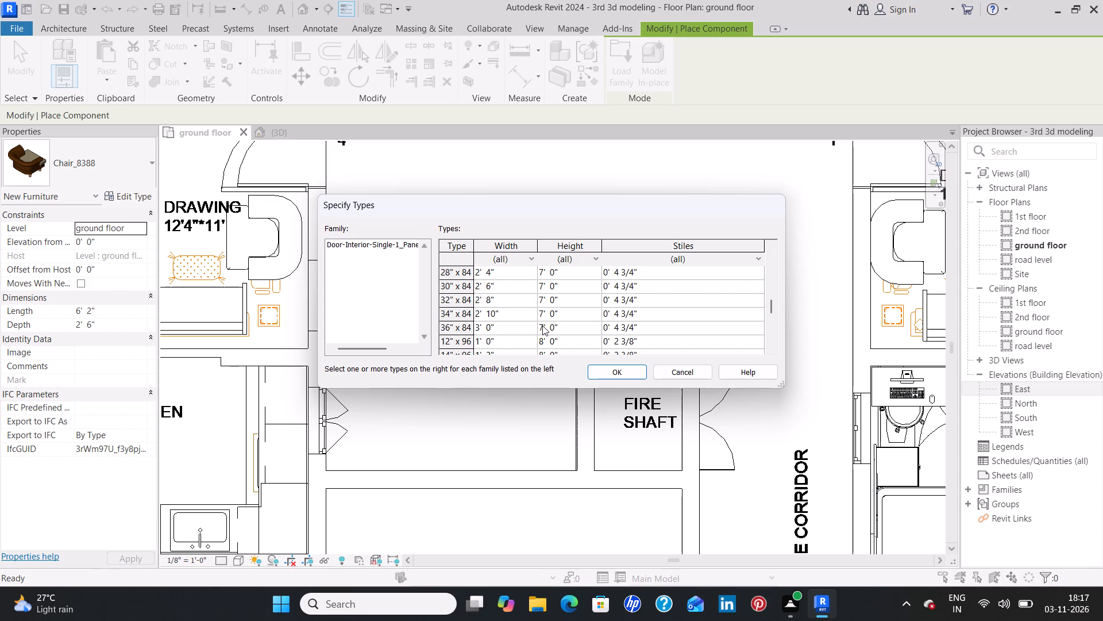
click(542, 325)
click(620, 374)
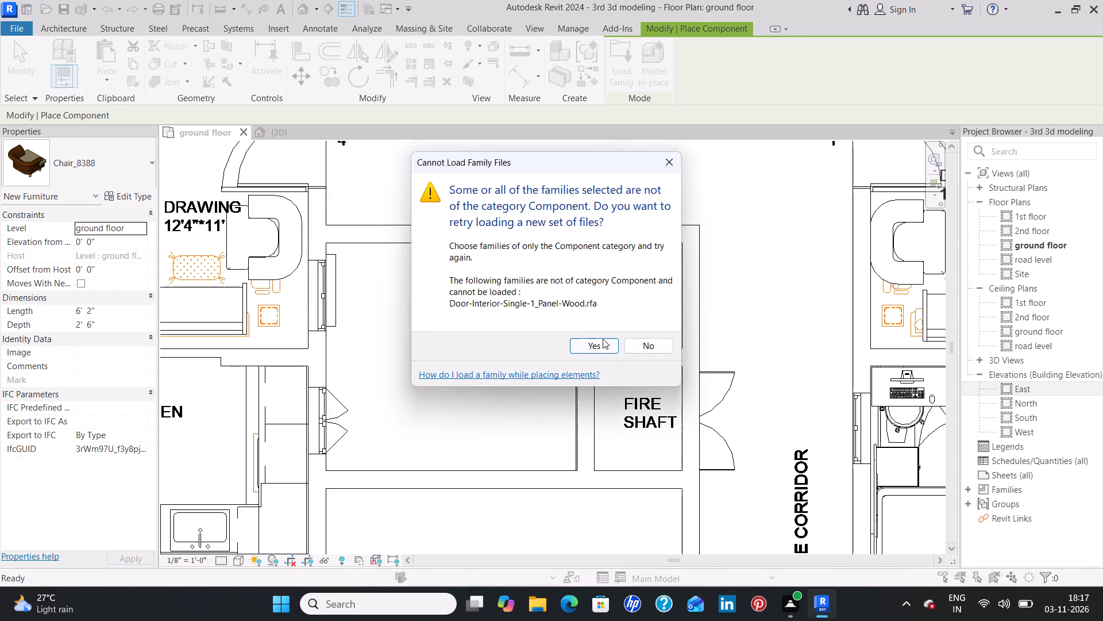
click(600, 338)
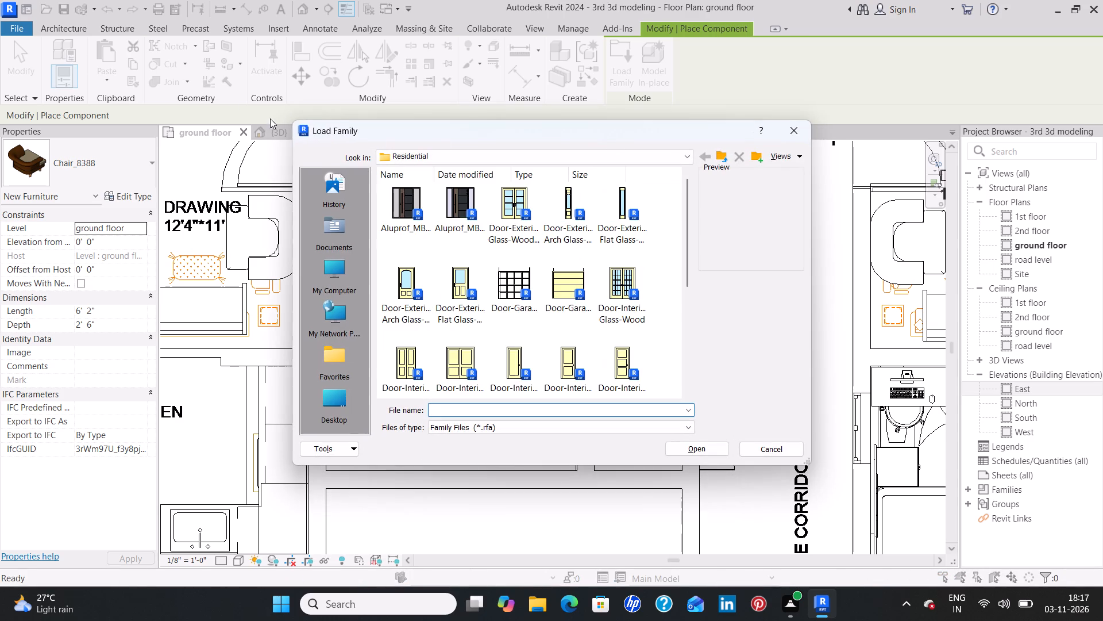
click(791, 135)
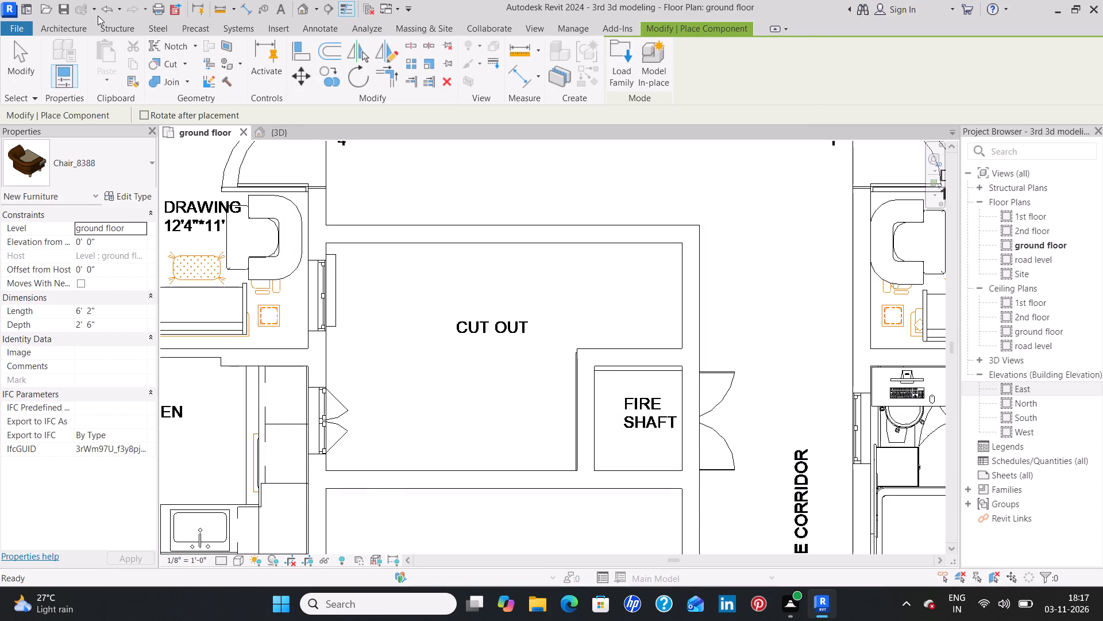
Place a Single-Flush 36" x 84" door centred in the fire shaft wall facing the 6'6" wide corridor.
click(82, 26)
click(80, 60)
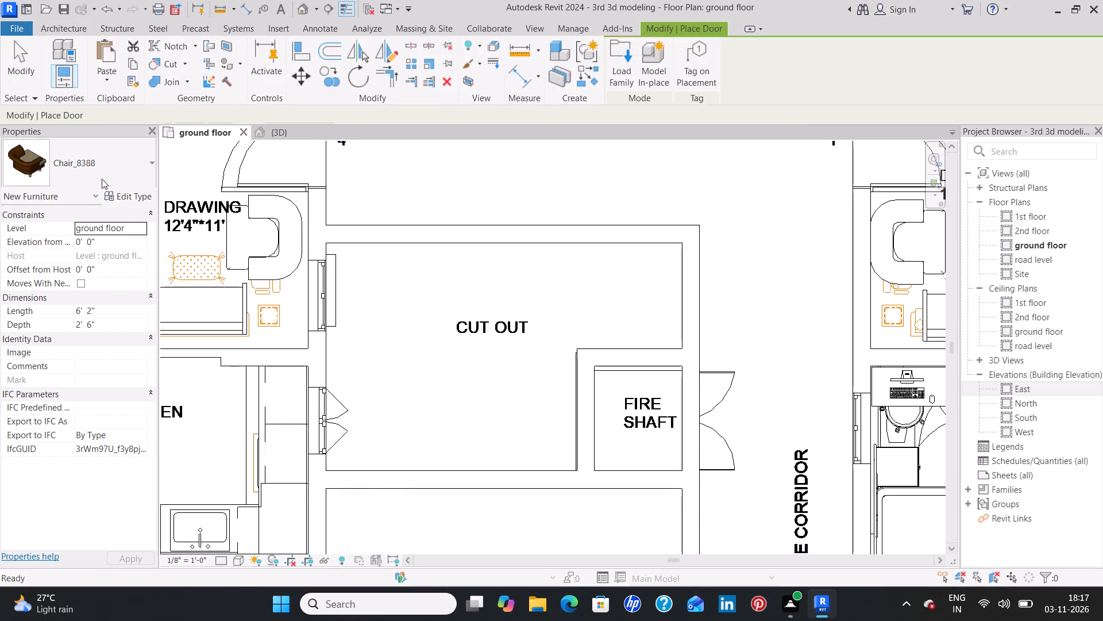
click(116, 169)
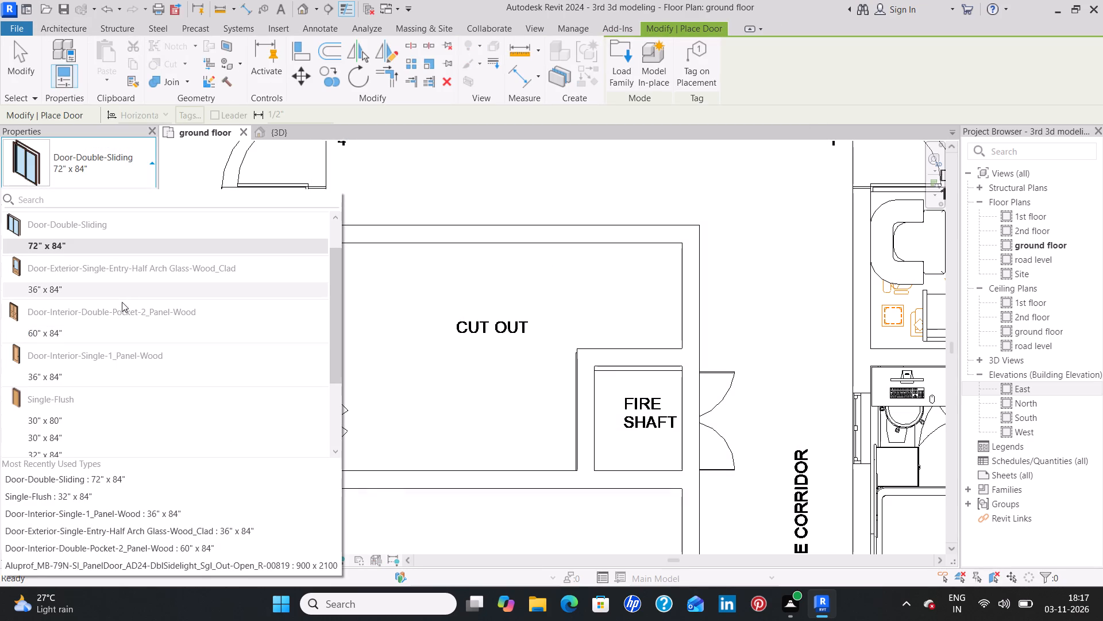
click(99, 330)
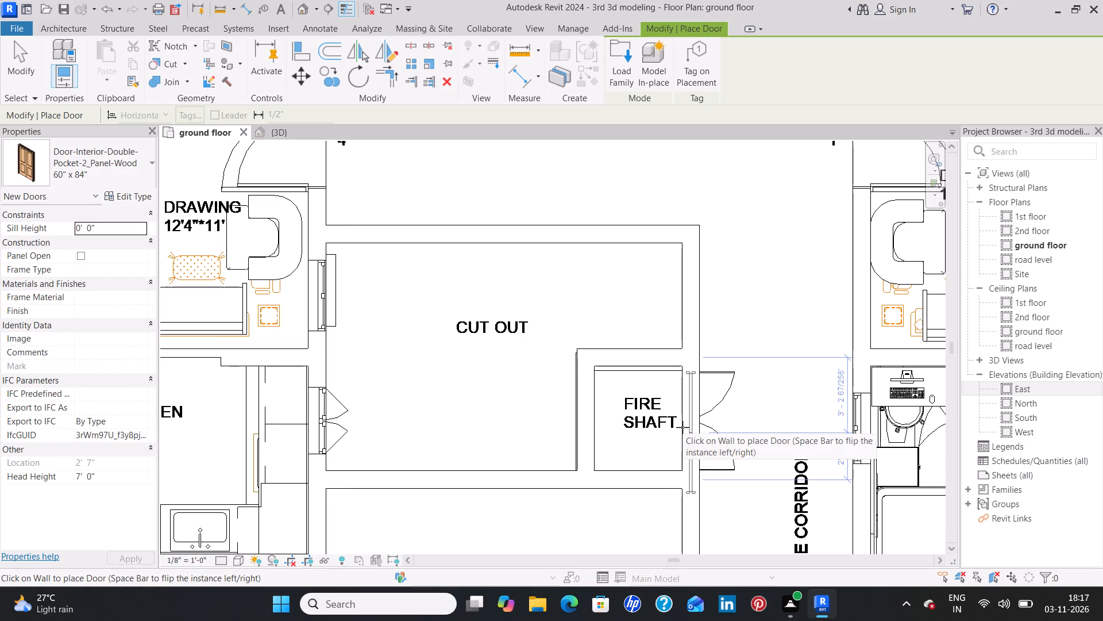
click(84, 173)
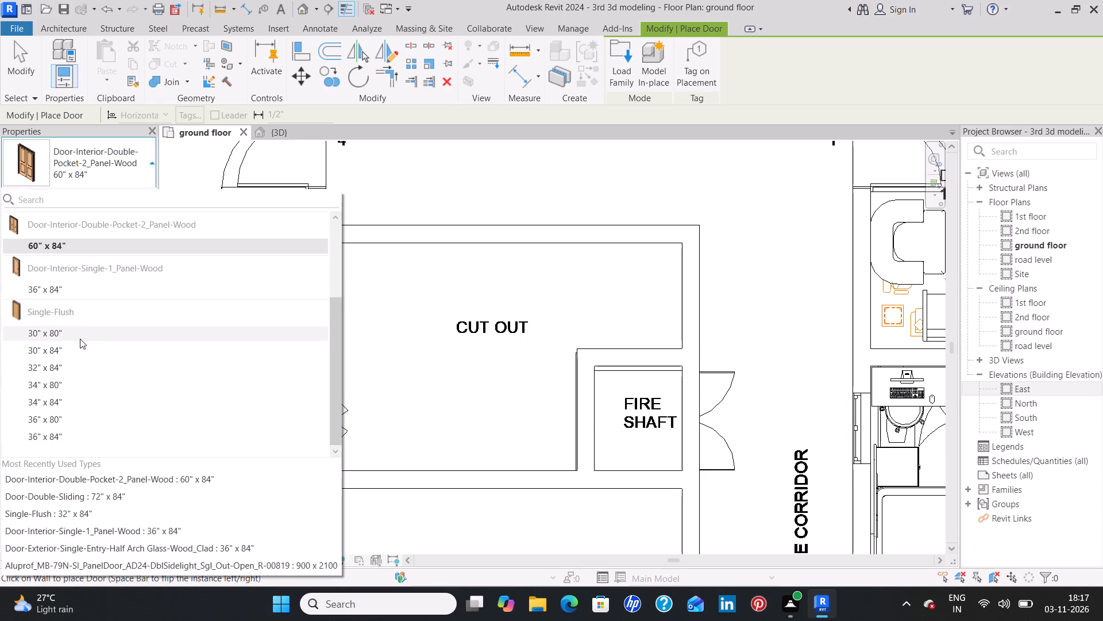
scroll(80, 339, down, 4)
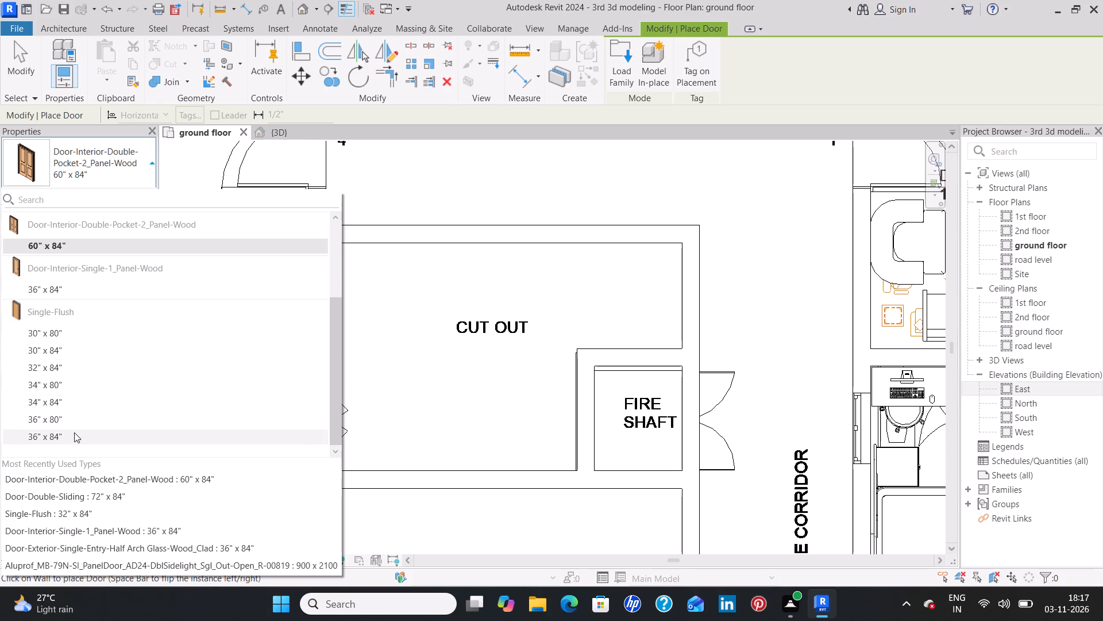
click(74, 432)
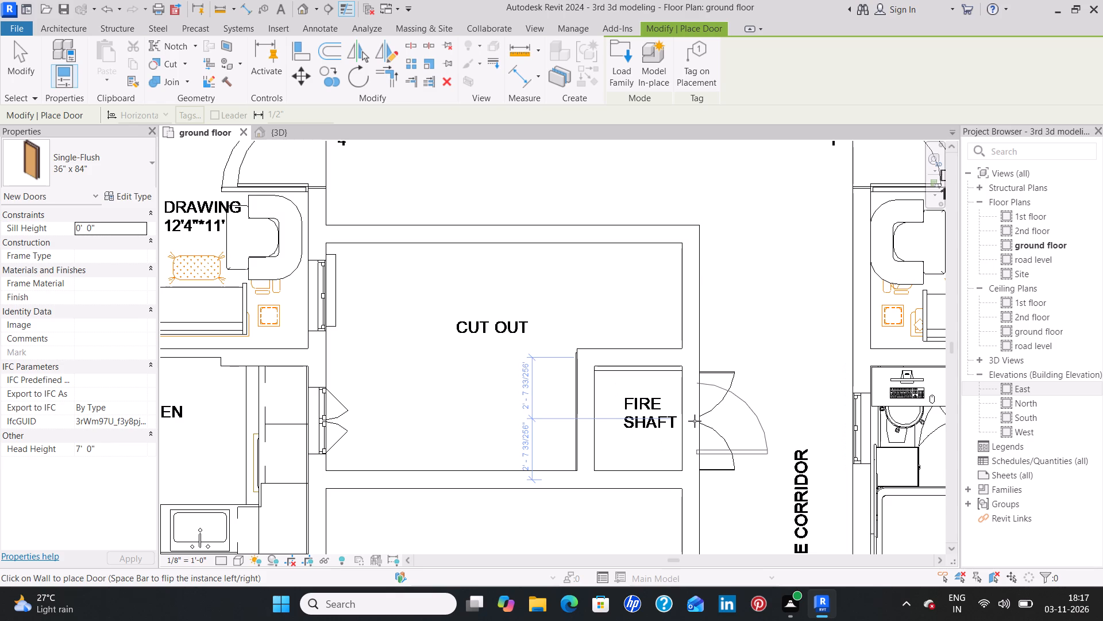
click(695, 421)
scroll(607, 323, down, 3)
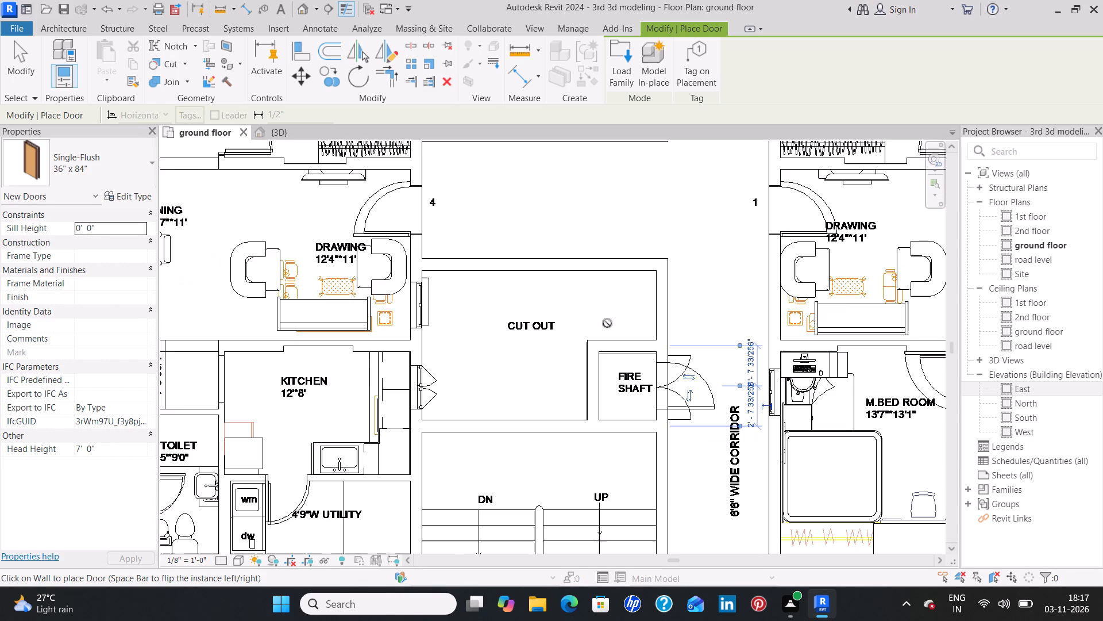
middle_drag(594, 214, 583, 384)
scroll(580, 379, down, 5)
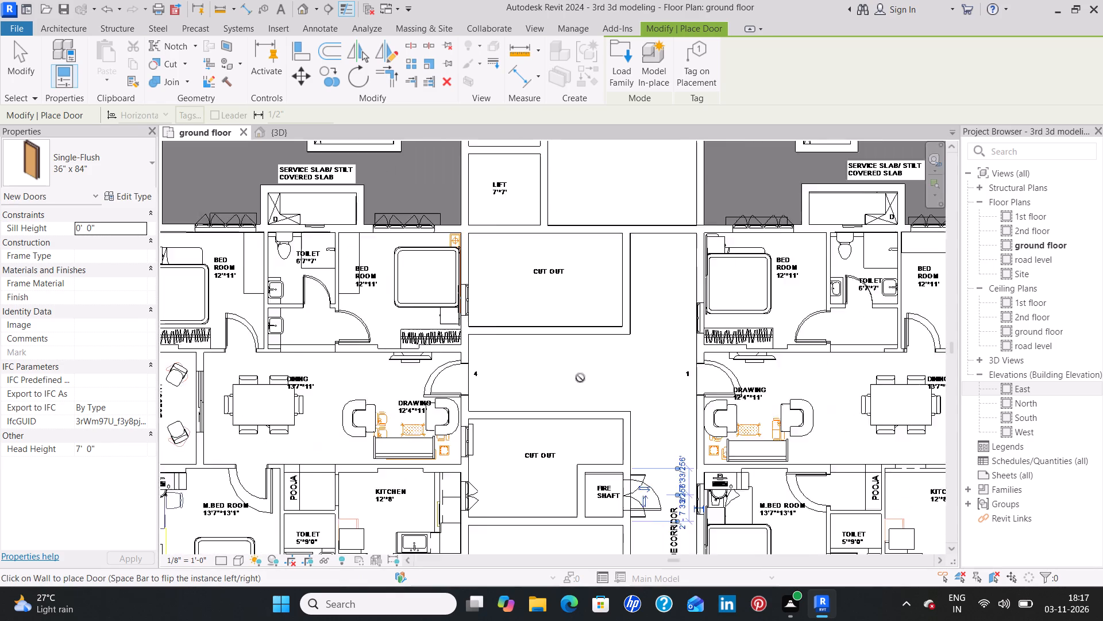
Draw a Generic - 9" wall about 12'10" long along the corridor side of the ELE-2 and COMM-2 shafts.
scroll(580, 374, down, 4)
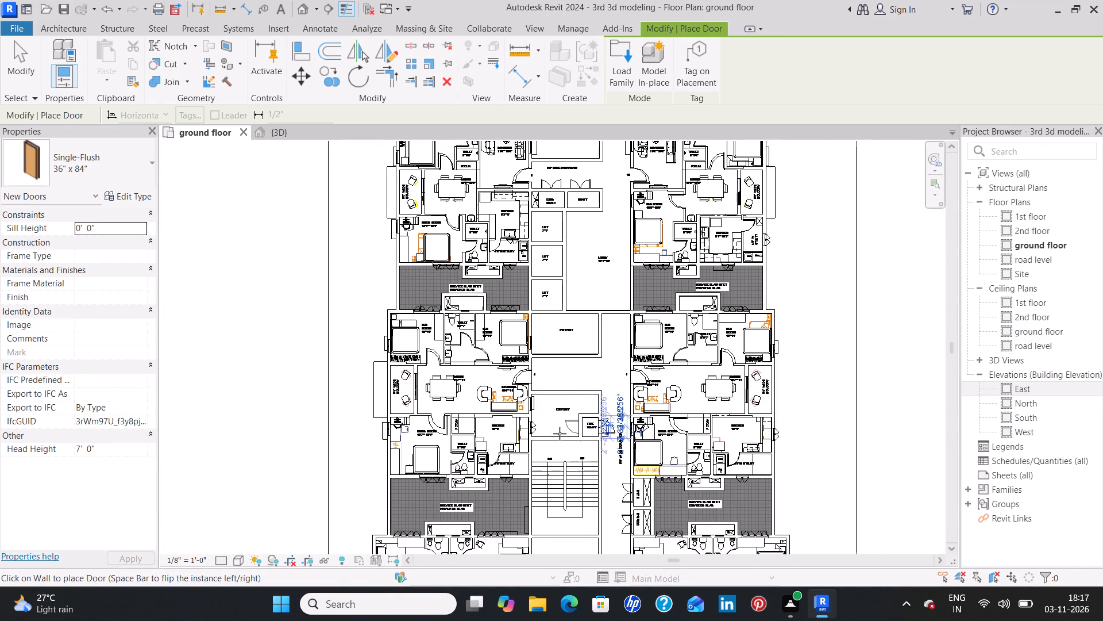
middle_drag(589, 473, 593, 216)
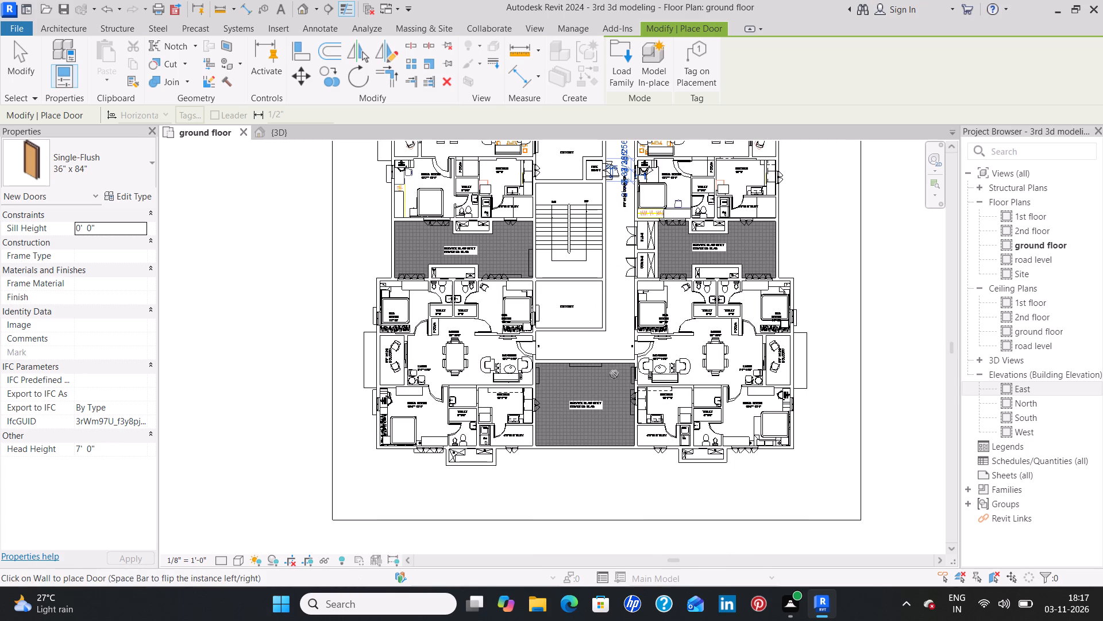
middle_drag(610, 277, 572, 385)
scroll(588, 356, up, 3)
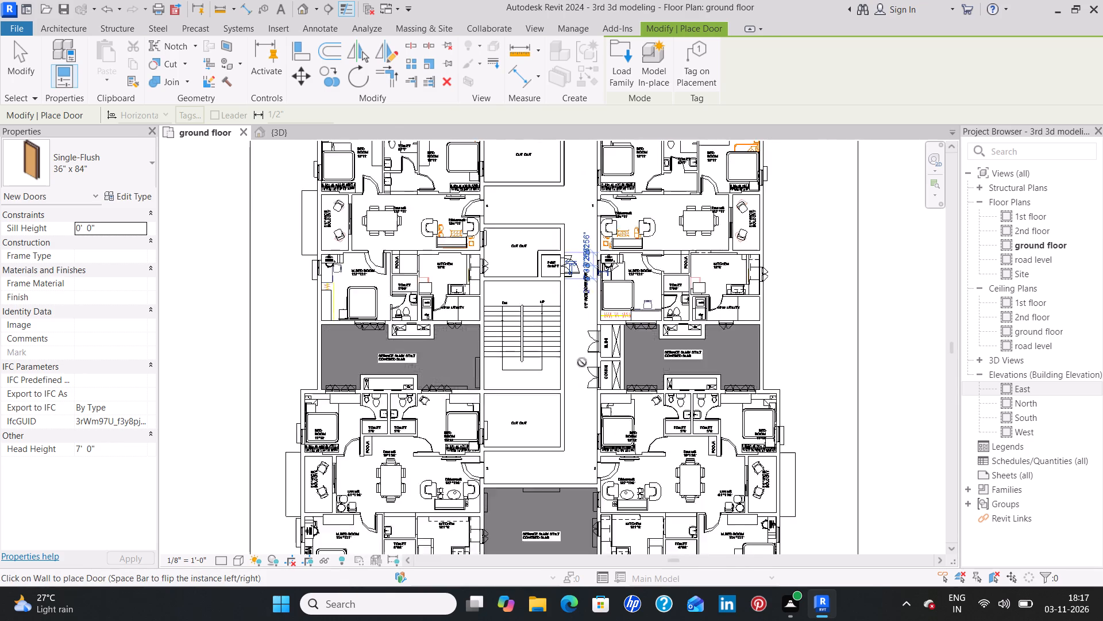
scroll(582, 362, up, 5)
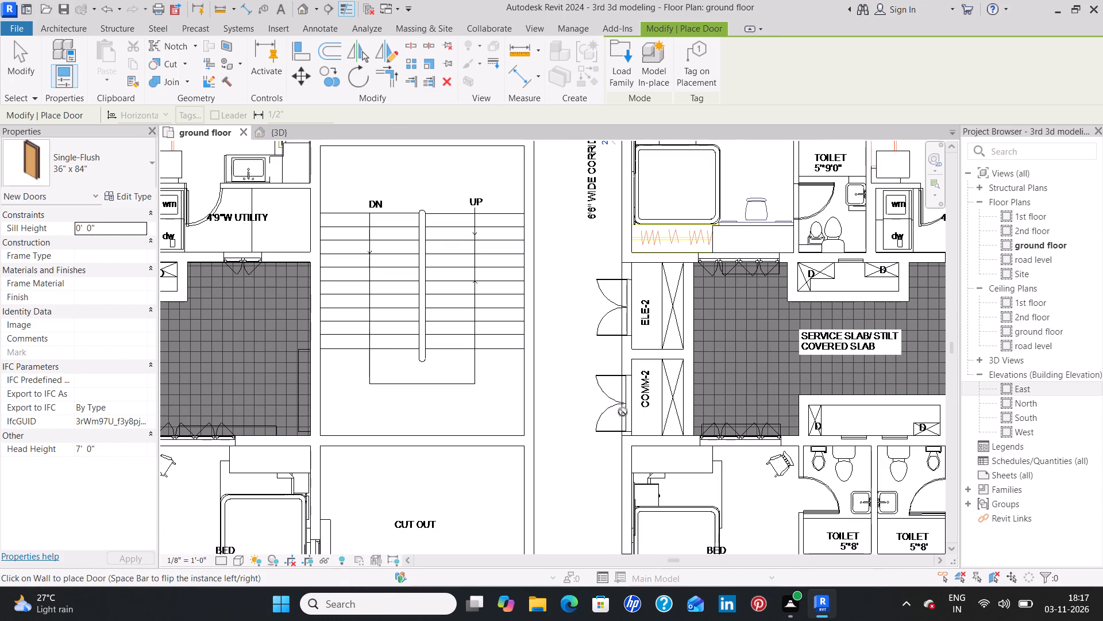
scroll(622, 410, up, 6)
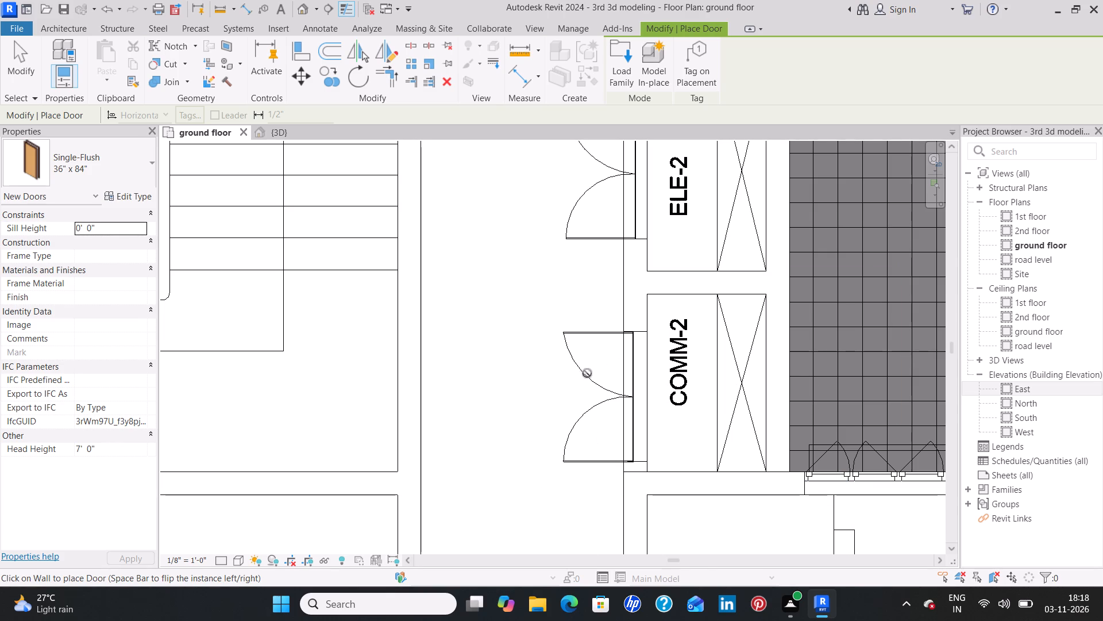
key(Escape)
key(Escape)
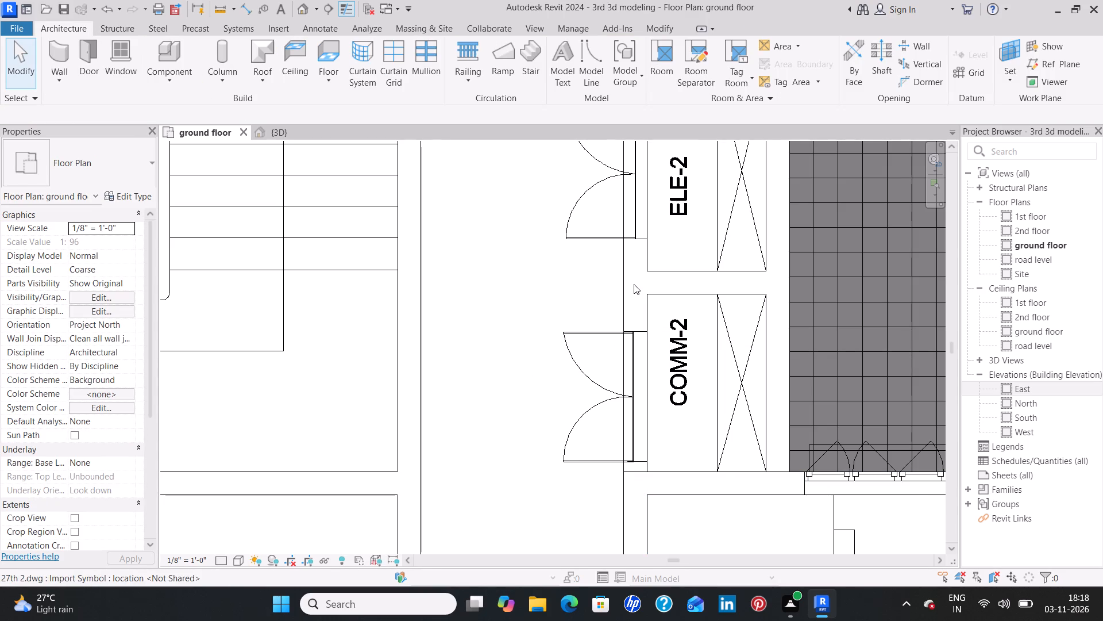
scroll(634, 284, down, 2)
middle_drag(707, 278, 633, 424)
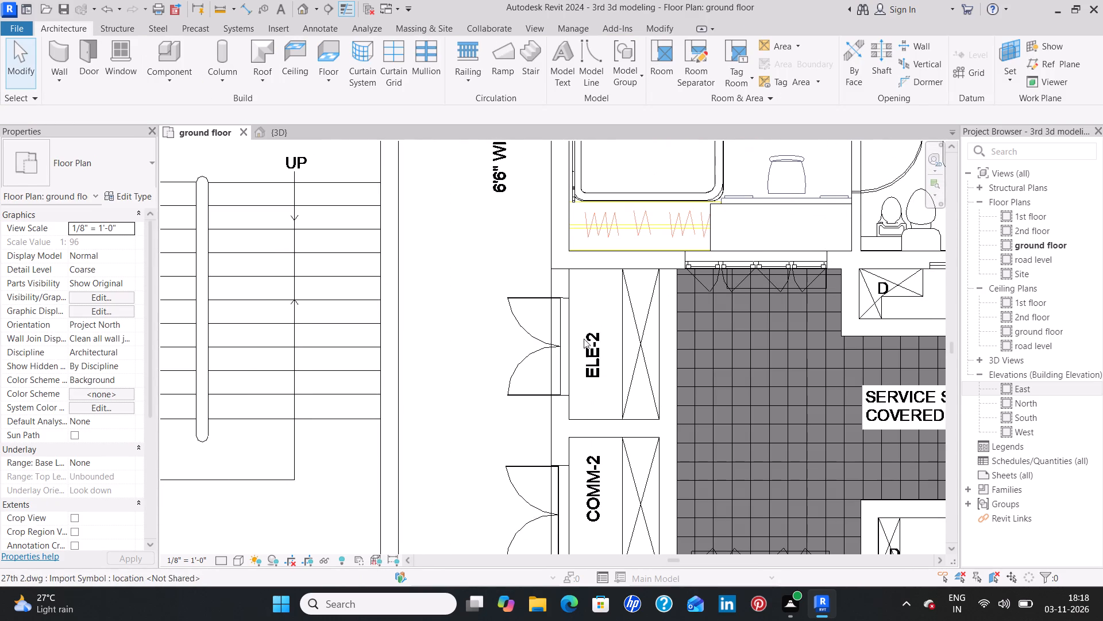
click(58, 52)
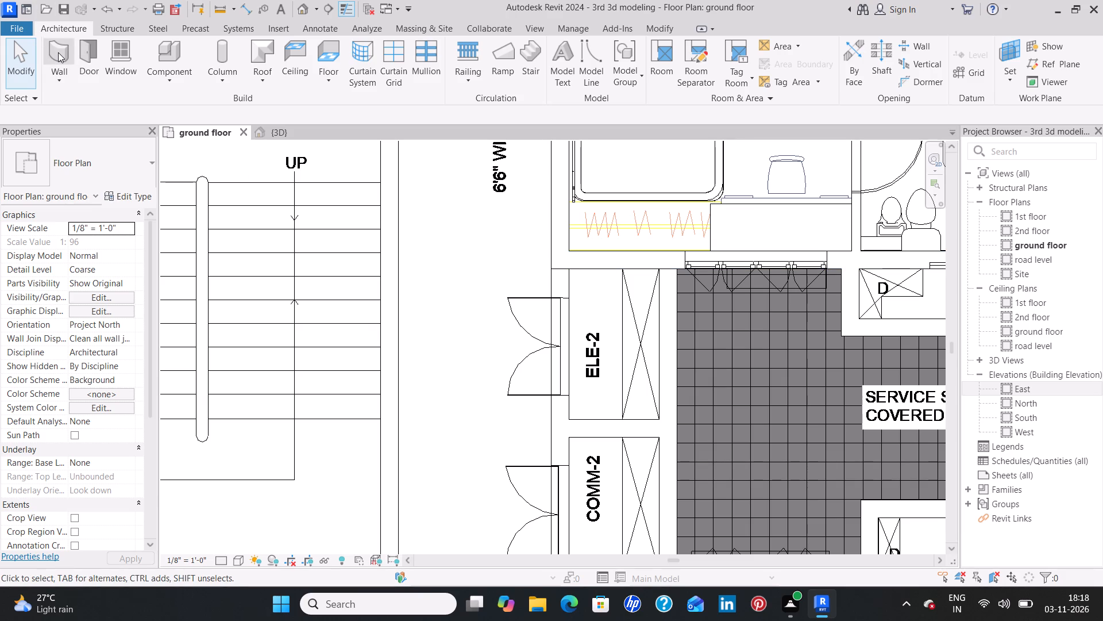
click(86, 160)
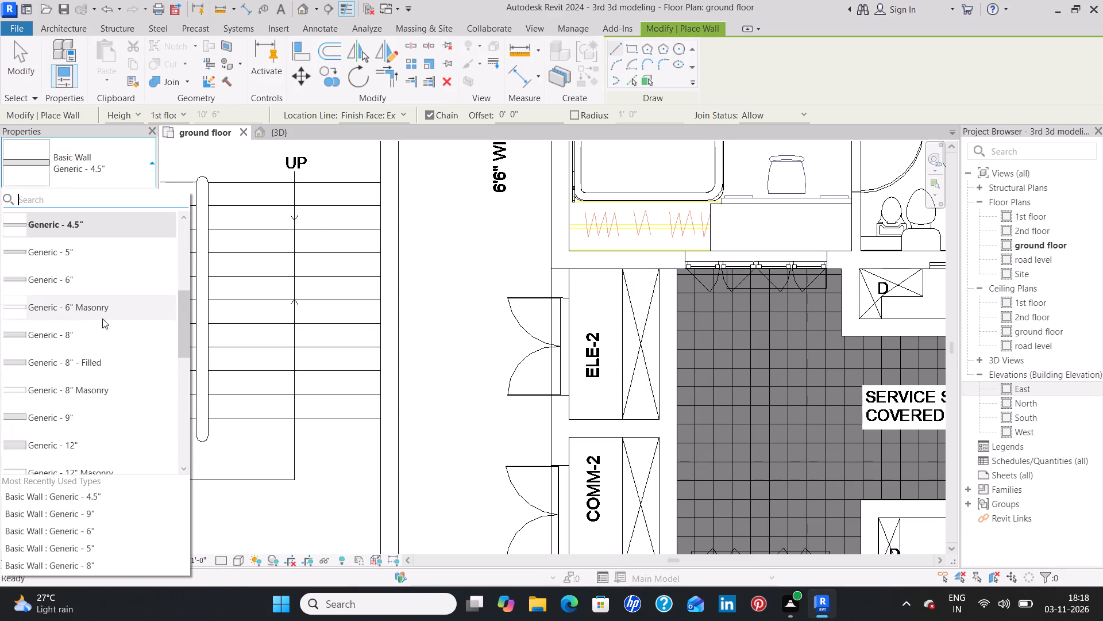
click(83, 416)
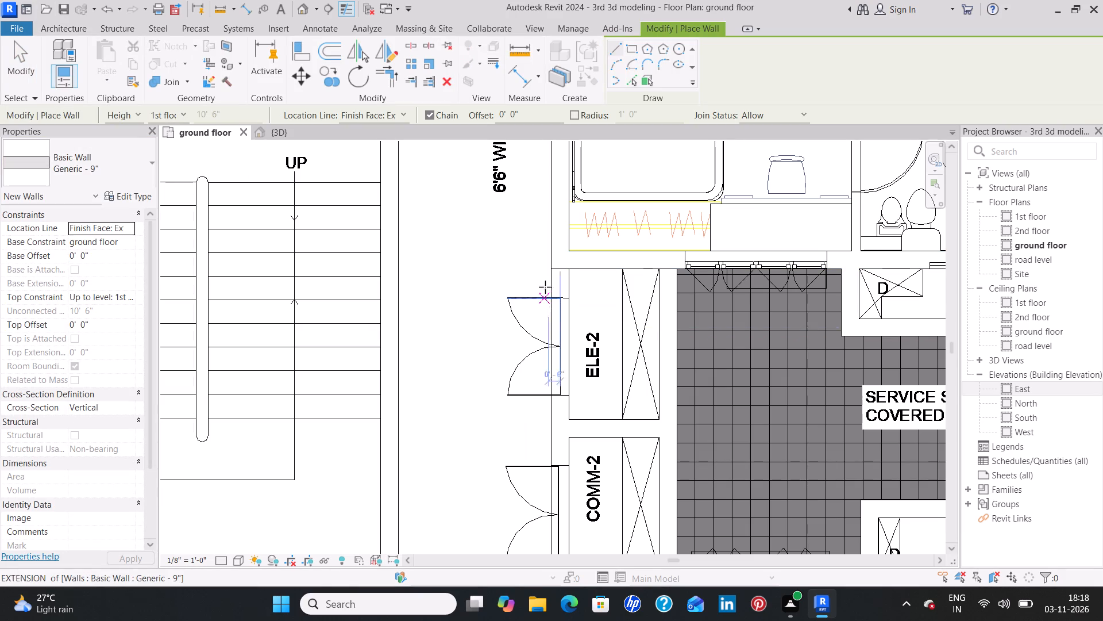
click(549, 266)
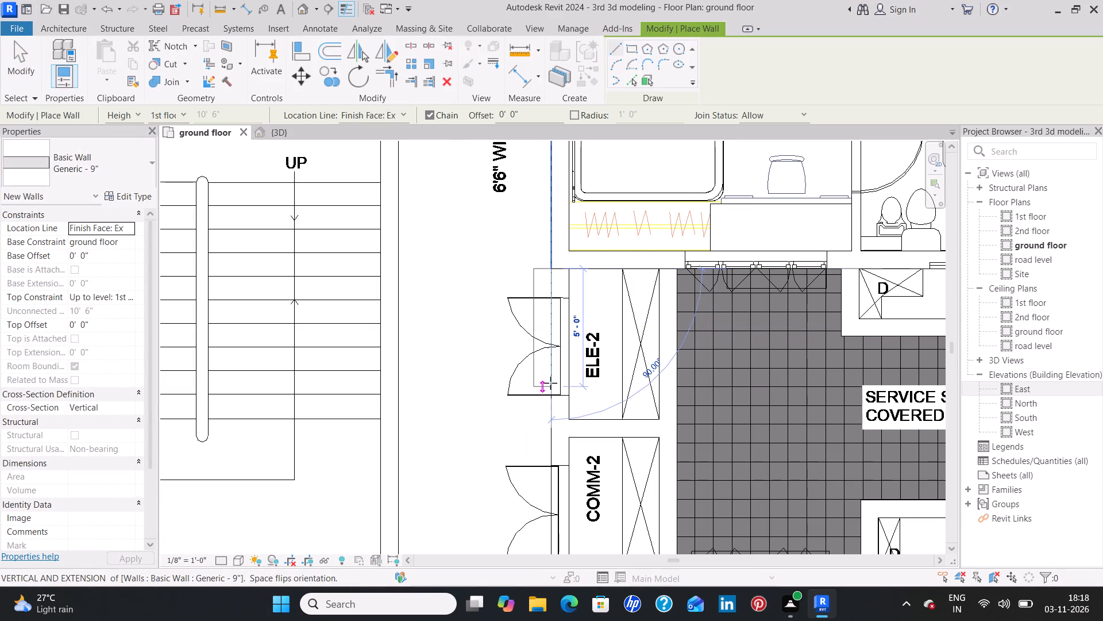
key(space)
scroll(547, 445, down, 1)
middle_drag(547, 445, 554, 398)
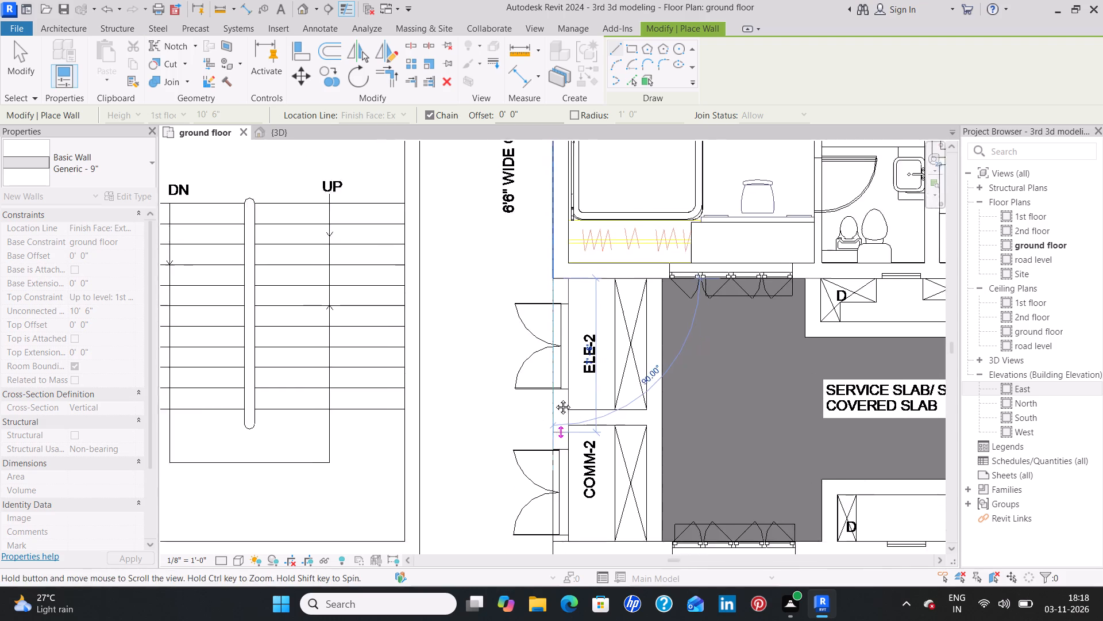
middle_drag(554, 398, 570, 285)
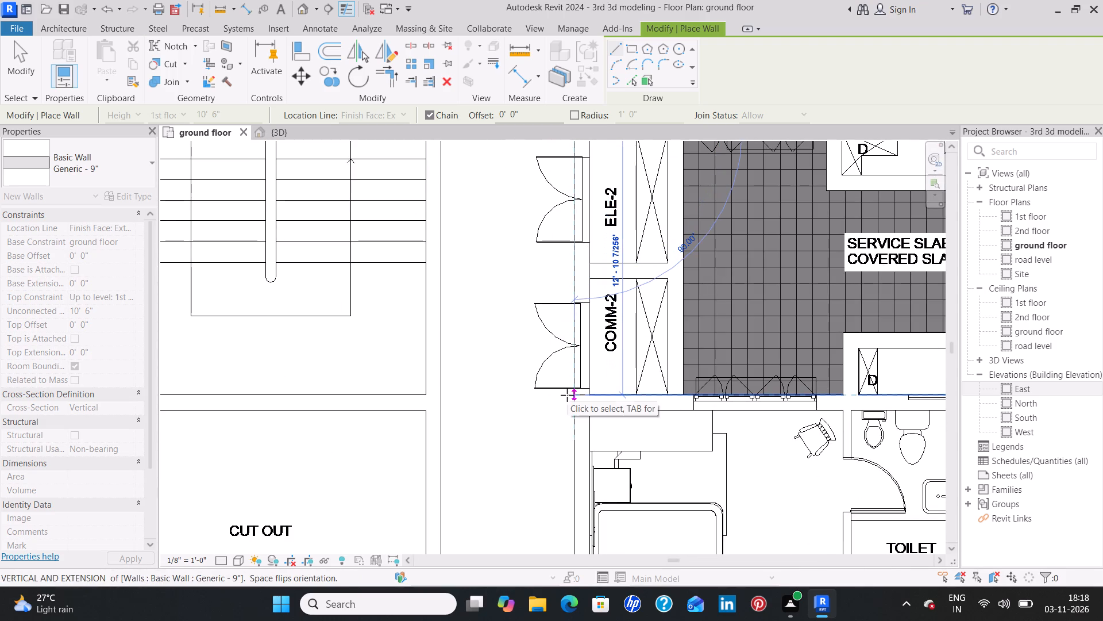
click(566, 395)
Draw a Generic - 9" partition wall between the ELE-2 and COMM-2 shafts, spanning their full depth.
click(589, 261)
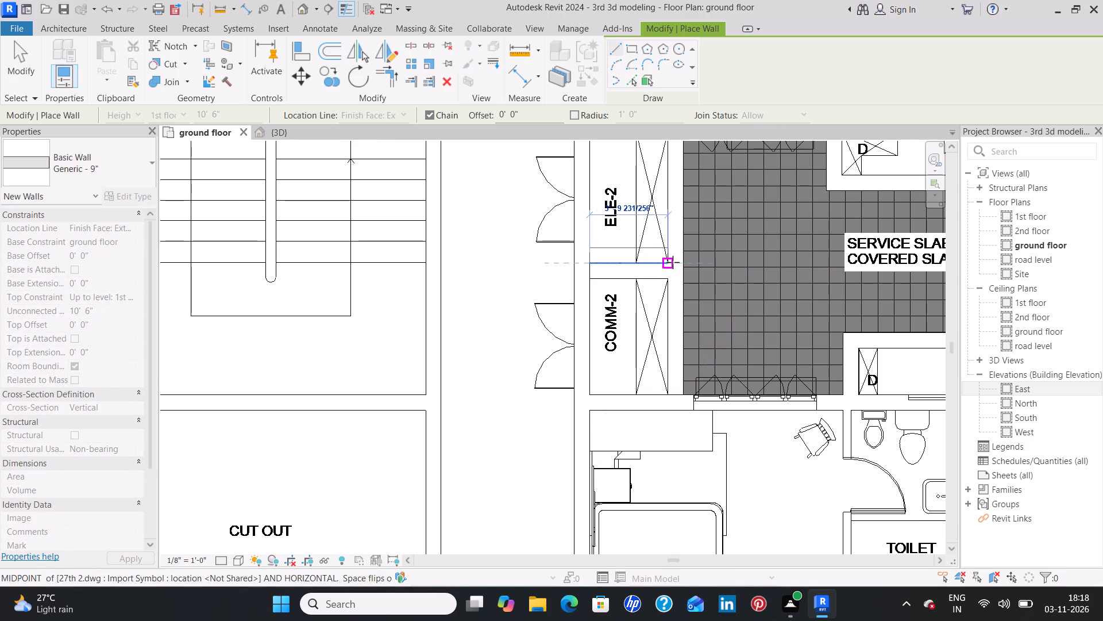
click(673, 263)
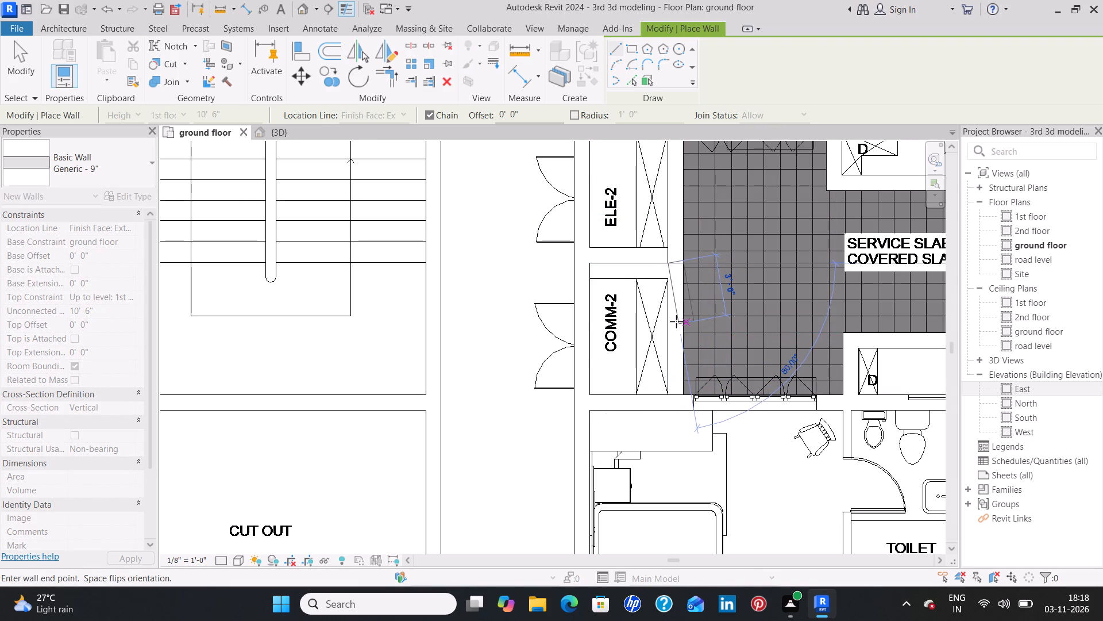
key(Escape)
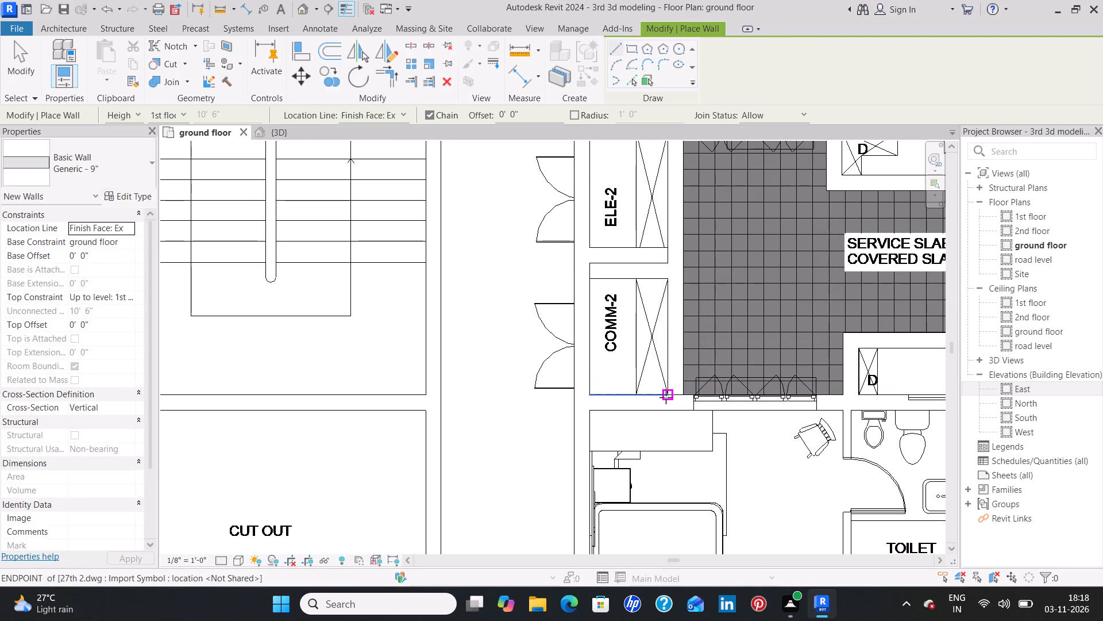
Draw a Generic - 9" wall behind the COMM-2 and ELE-2 shafts along the service slab, from COMM-2's far corner past ELE-2.
click(666, 397)
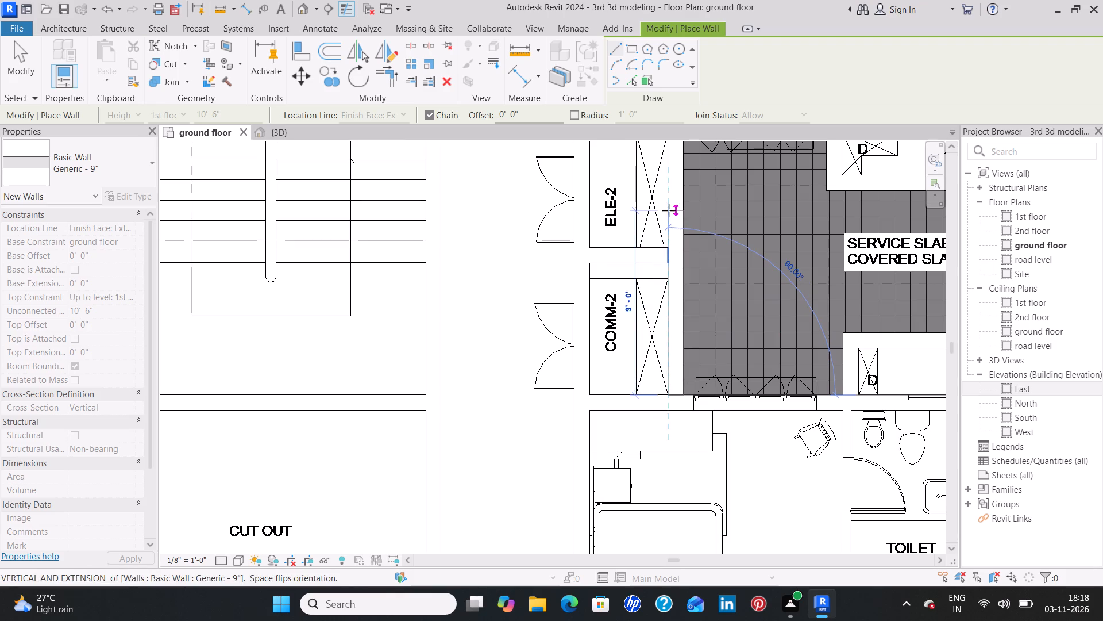
middle_drag(668, 209, 666, 408)
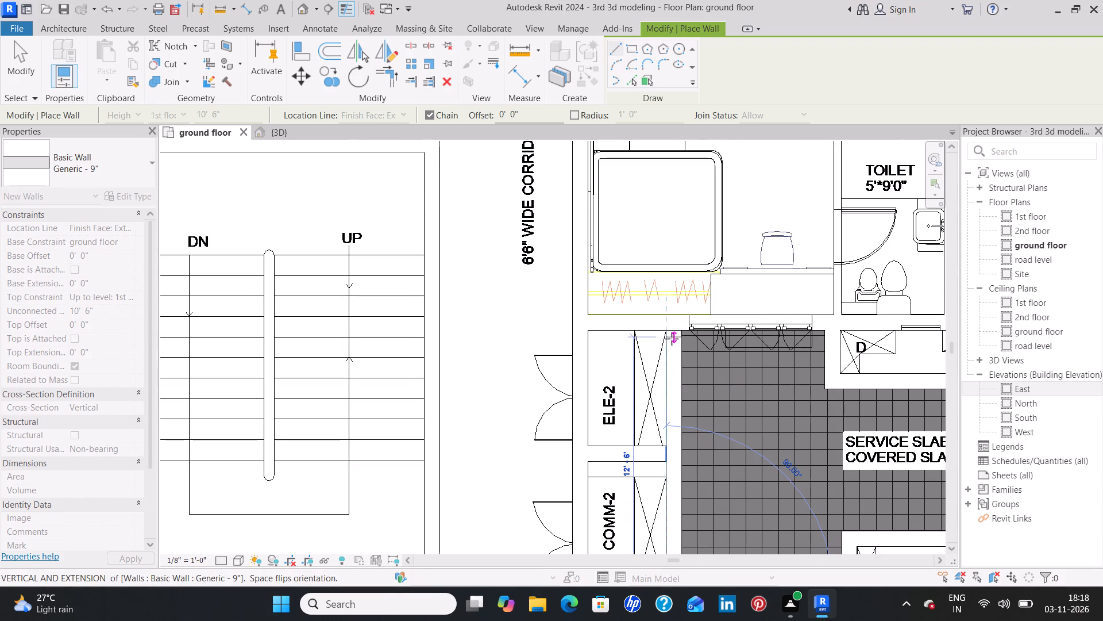
click(671, 329)
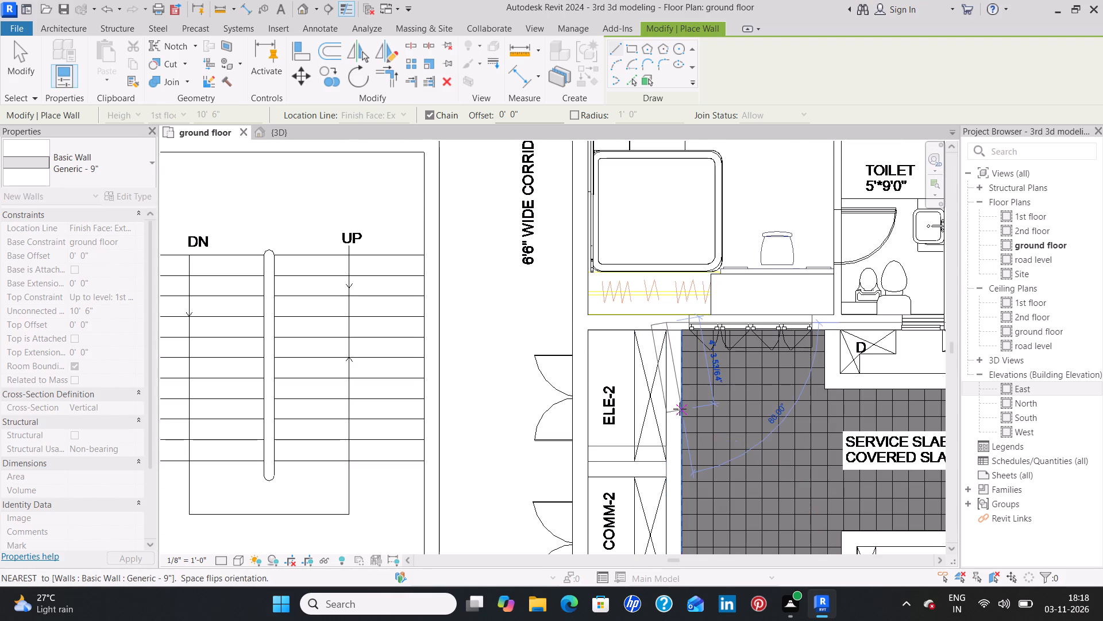
key(Escape)
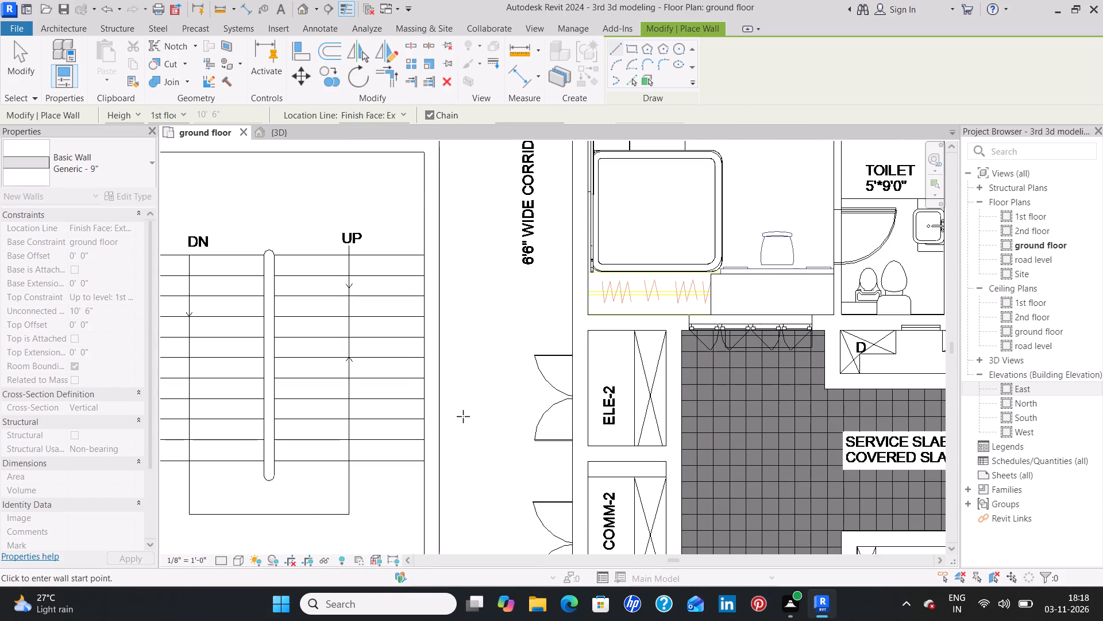
scroll(457, 407, down, 3)
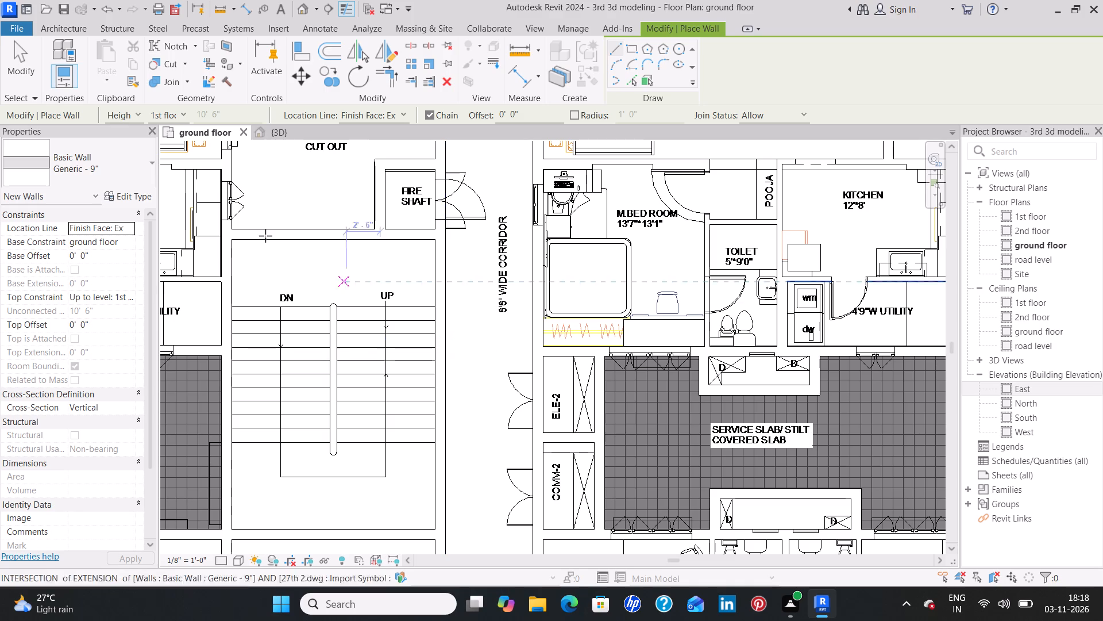
key(Escape)
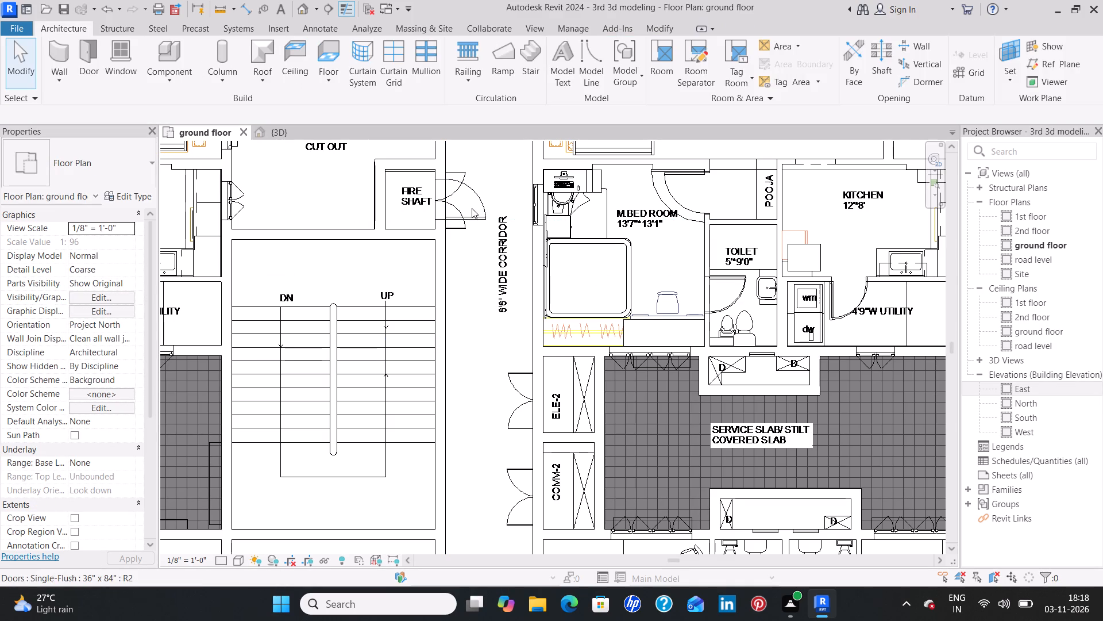
Create similar doors from the fire shaft's Single-Flush 36" x 84" door in the corridor openings of ELE-2 and COMM-2.
click(476, 215)
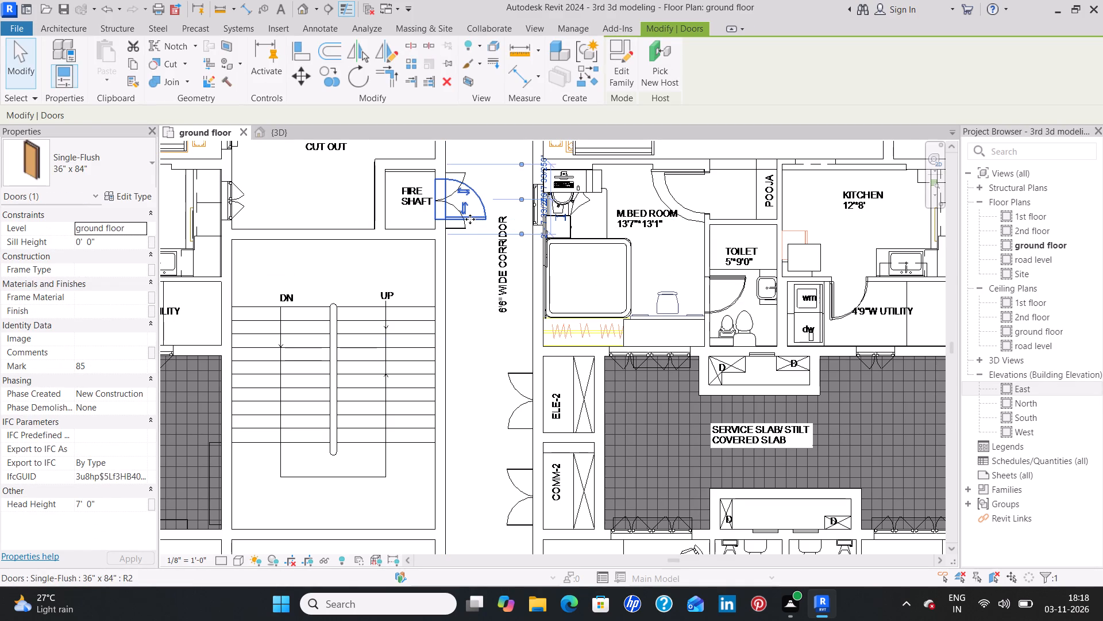
key(c)
key(s)
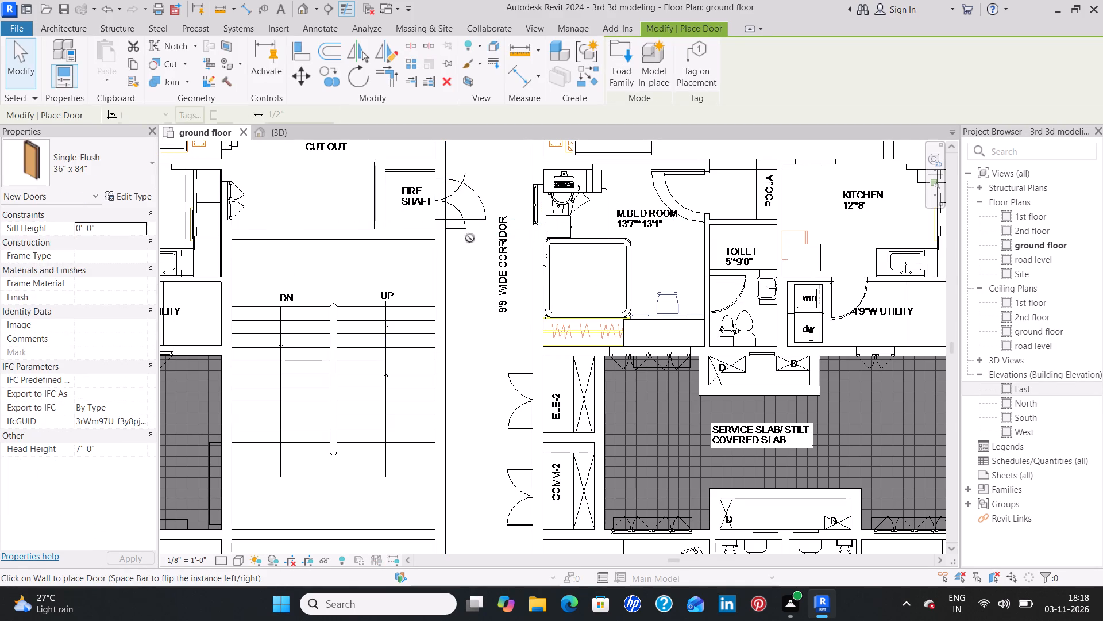
click(535, 406)
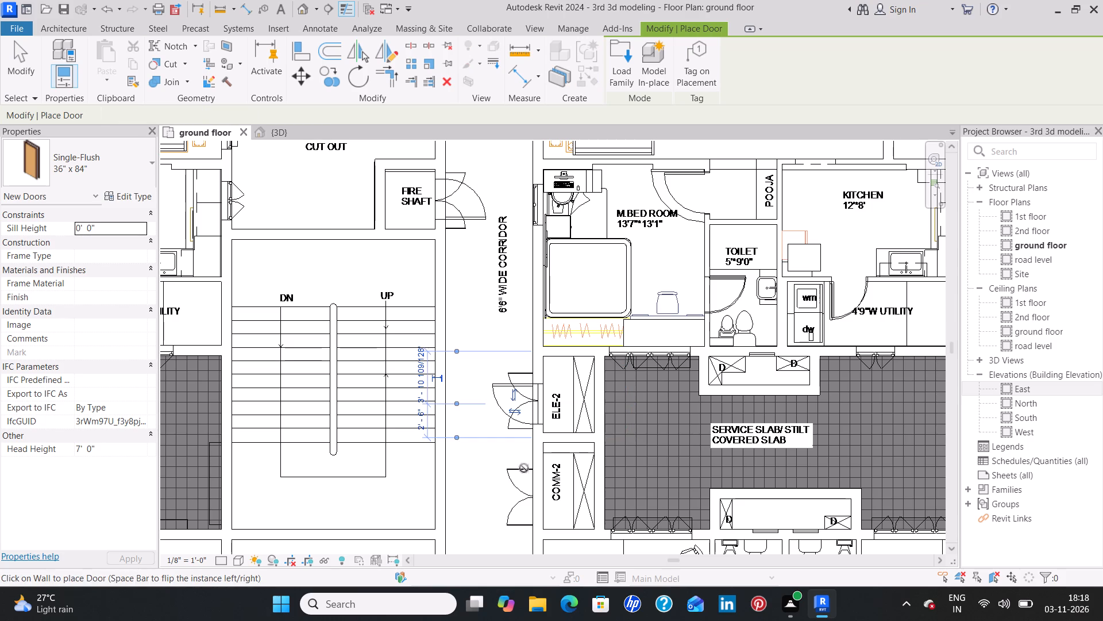
click(534, 495)
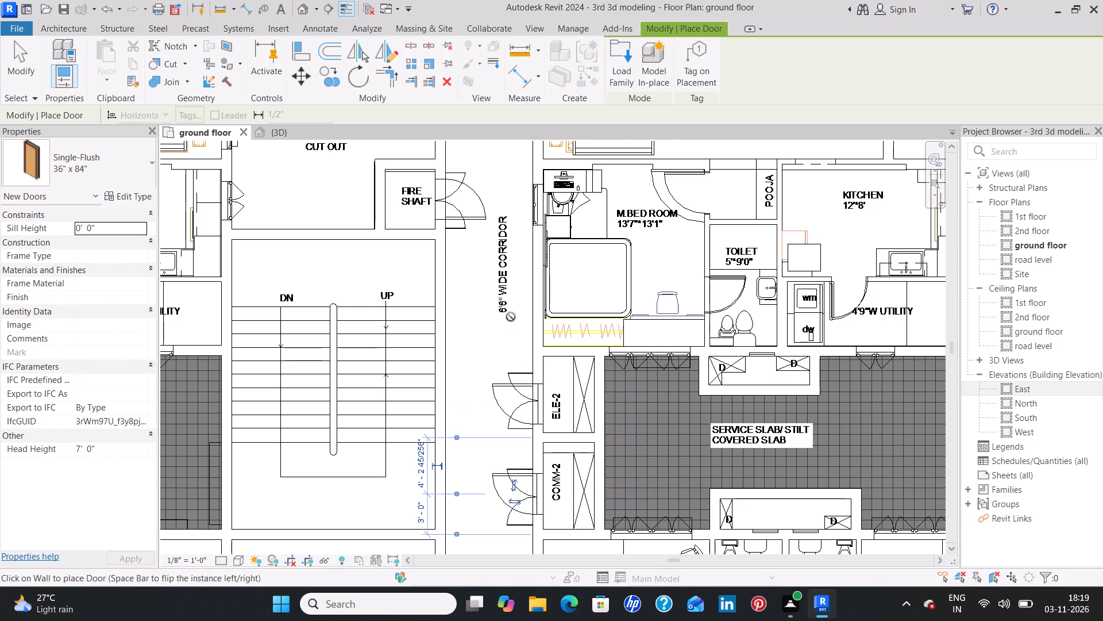
Place Single-Flush 36" x 84" doors in the SHAFT and CWS SHAFT walls, opening onto the wide corridor.
scroll(511, 317, down, 3)
middle_drag(495, 196, 507, 393)
scroll(507, 290, down, 1)
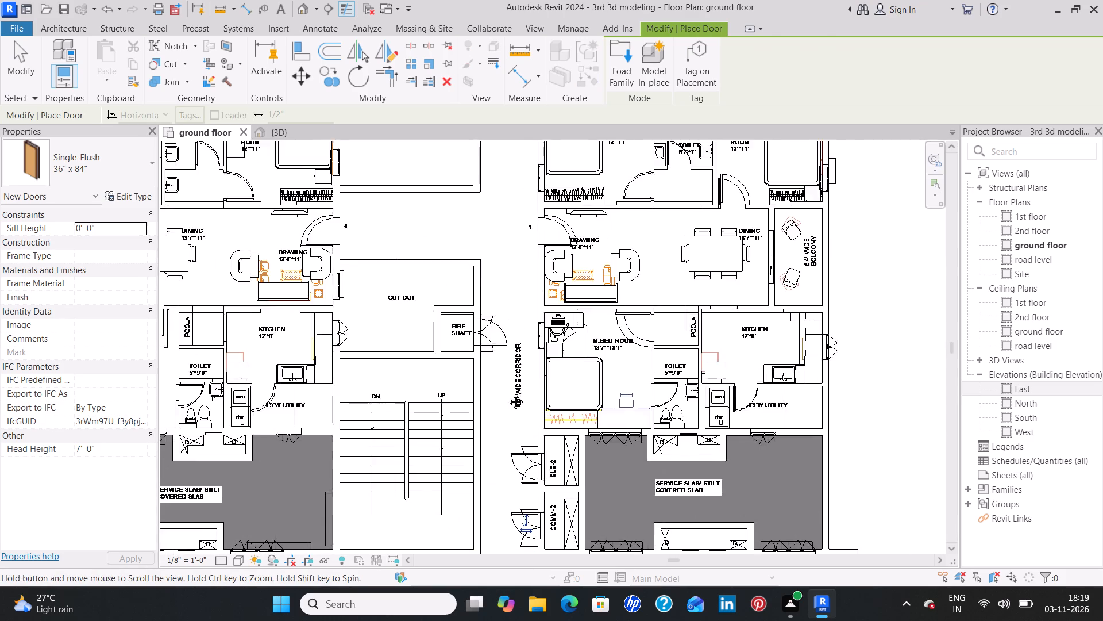
middle_drag(507, 393, 507, 428)
middle_drag(501, 266, 483, 436)
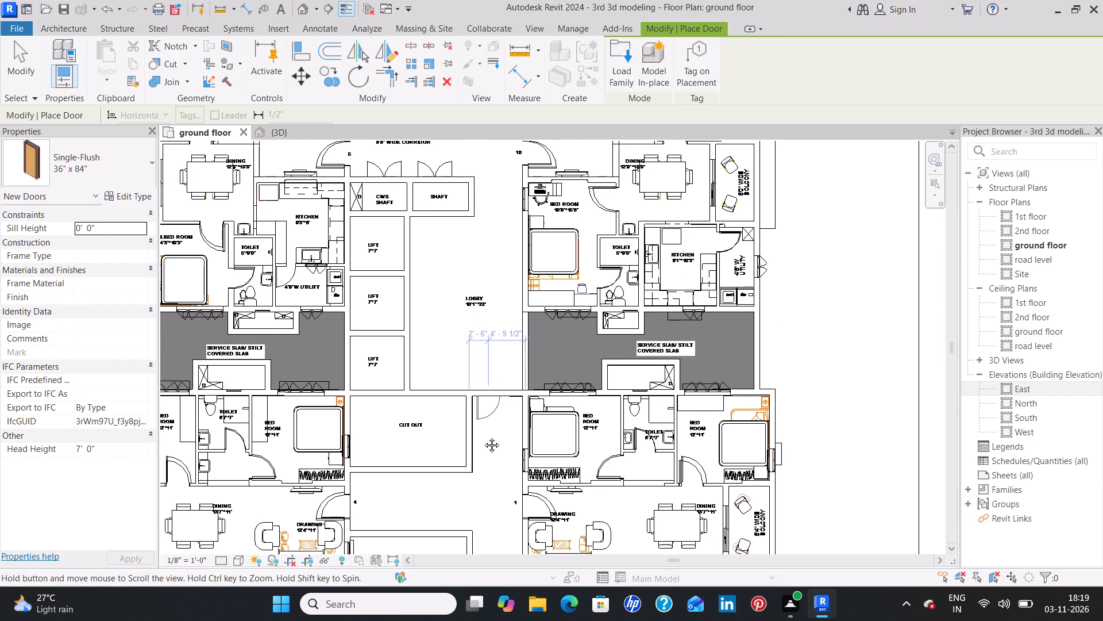
middle_drag(483, 436, 483, 440)
middle_drag(469, 280, 456, 402)
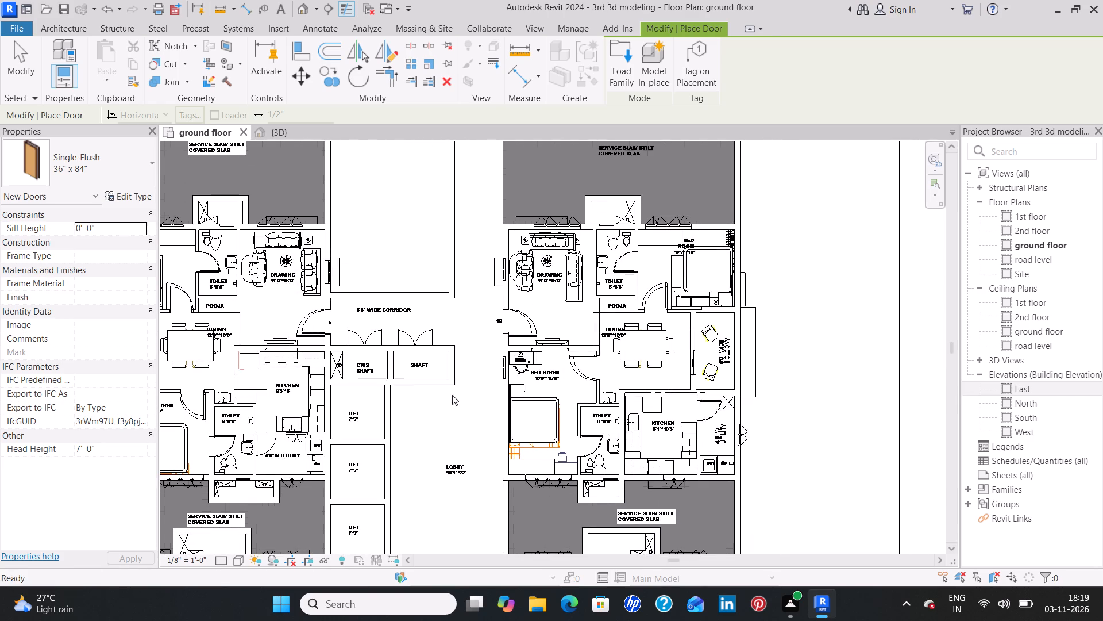
click(415, 341)
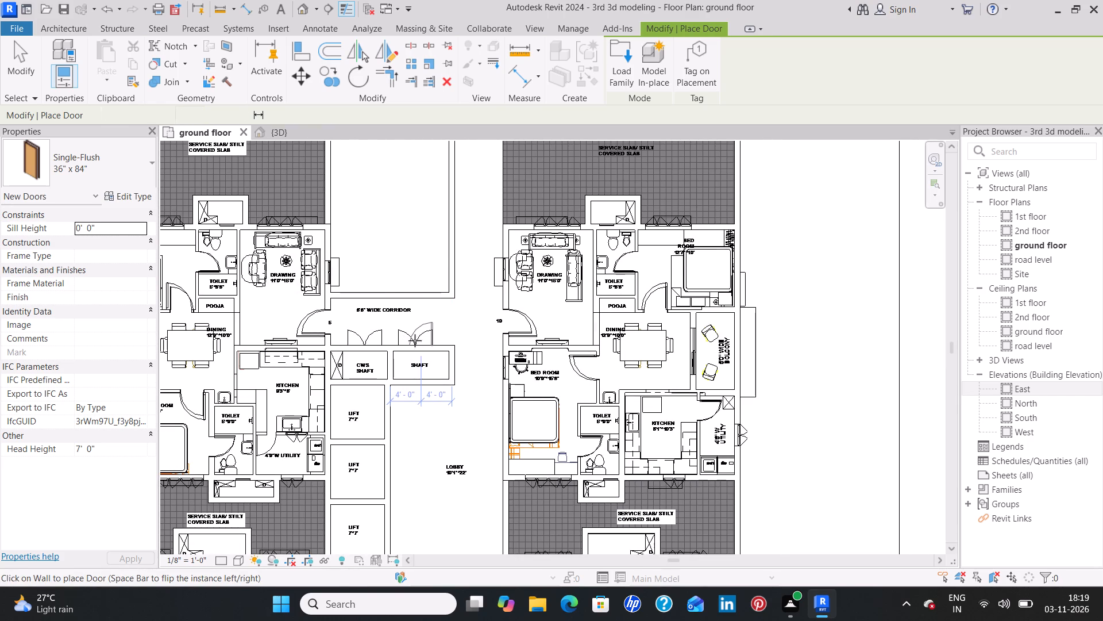
click(367, 342)
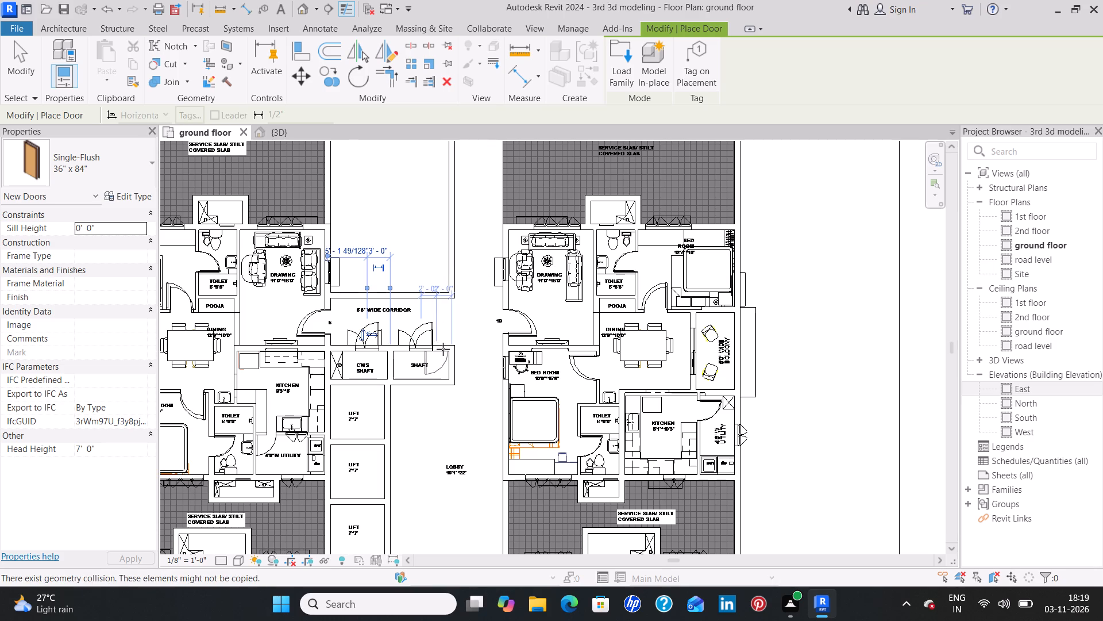
key(Escape)
key(Escape)
Nudge the SHAFT door toward the CWS shaft to 3'2" and 4'10" from the adjacent references, over the plan's double-door symbol.
click(420, 331)
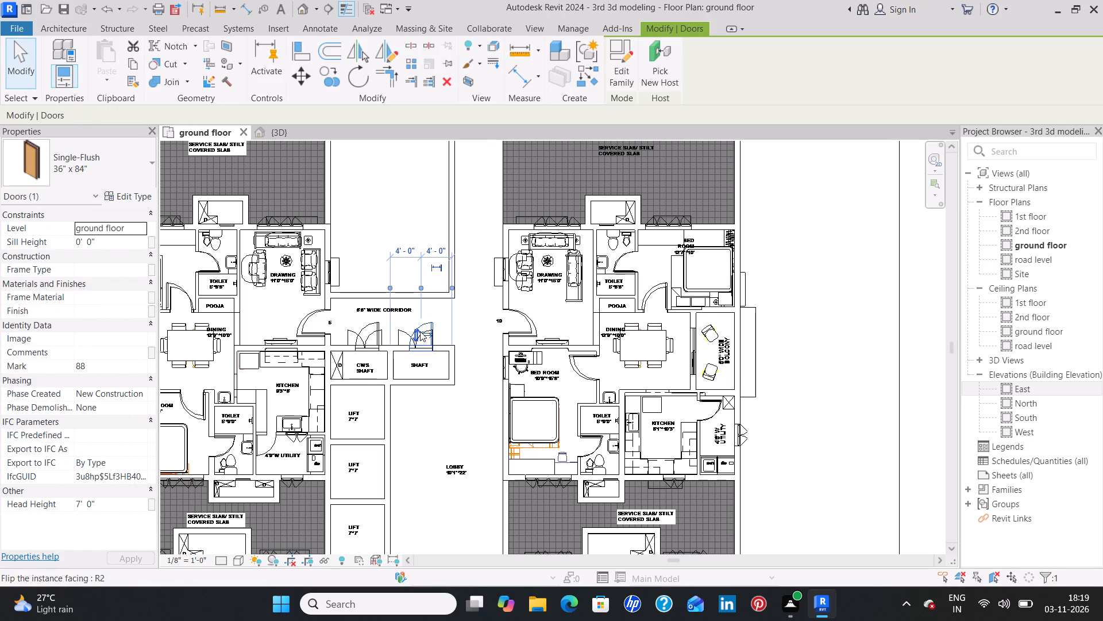
key(Left)
key(Left)
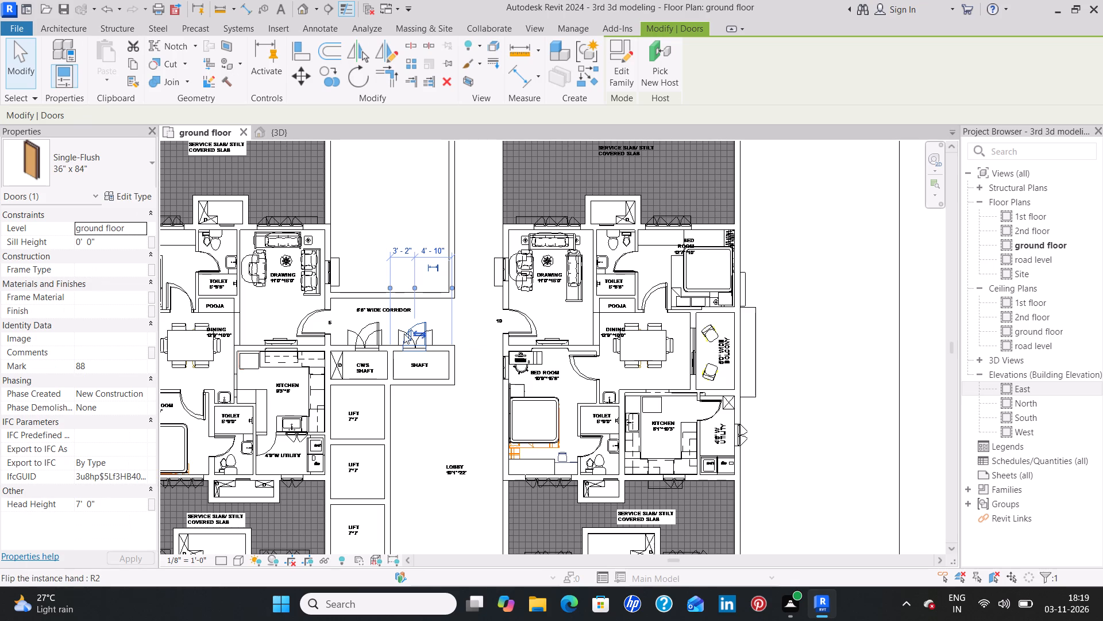
Nudge the CWS SHAFT door away from the SHAFT door, to 3'5" from the reference between the two shafts.
click(376, 333)
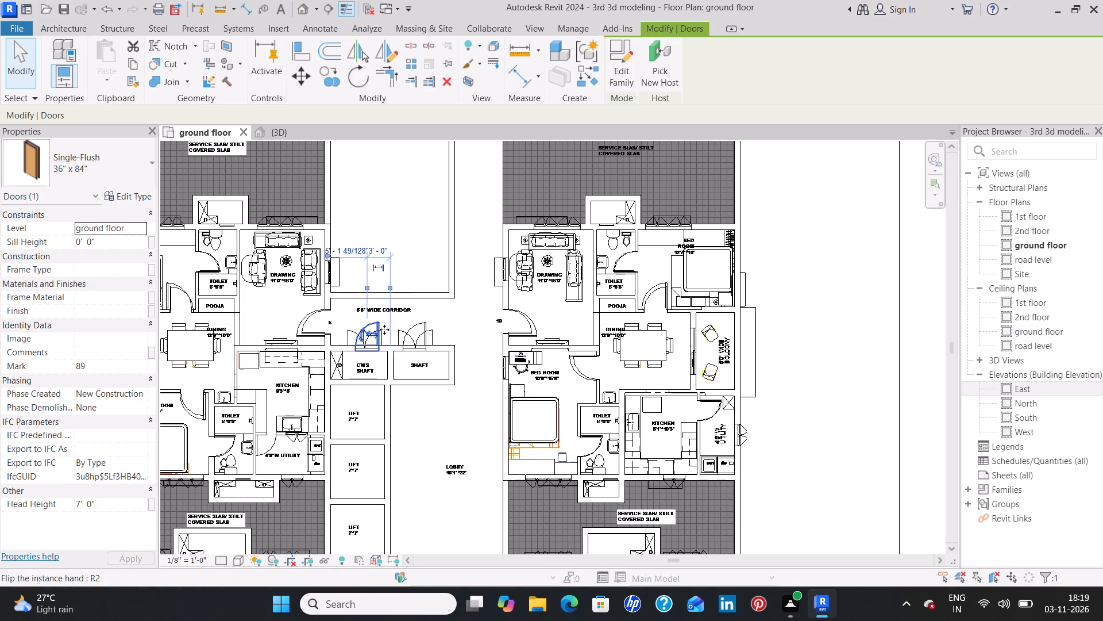
key(Left)
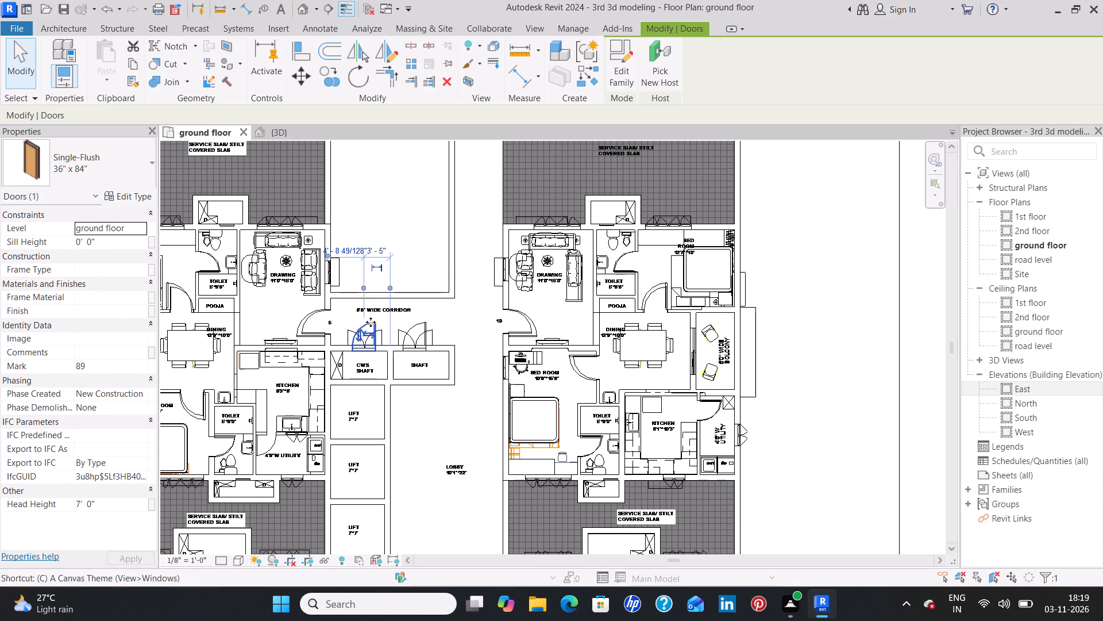
Create a similar Single-Flush 36" x 84" door in the staircase entrance wall, flipped to match the plan's door symbol, 3'0" from the adjacent side wall.
key(c)
key(s)
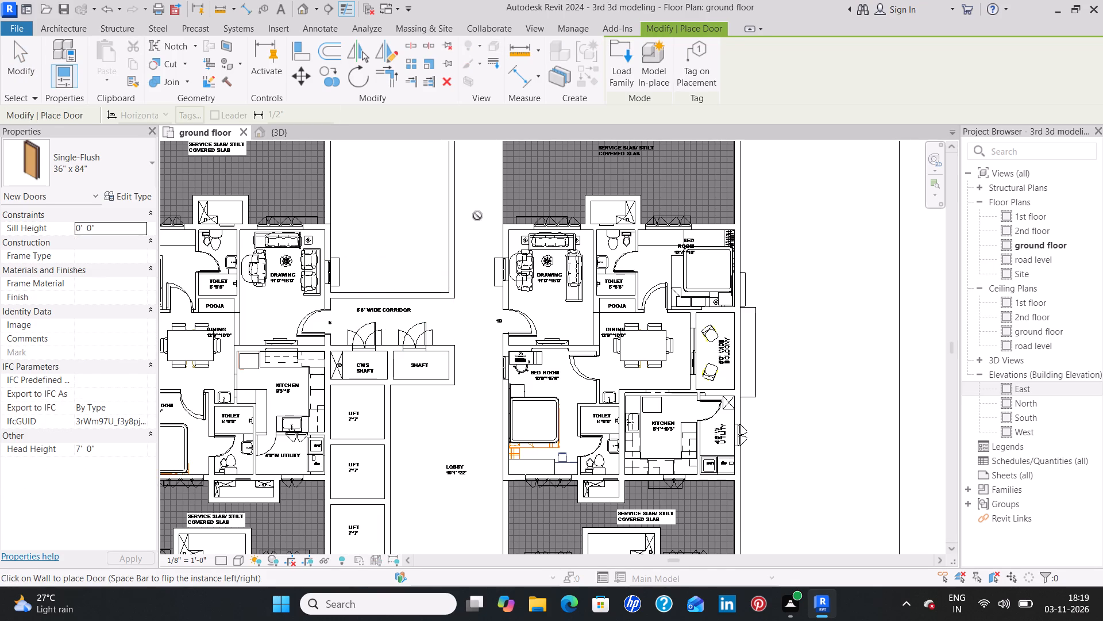
middle_drag(477, 216, 432, 469)
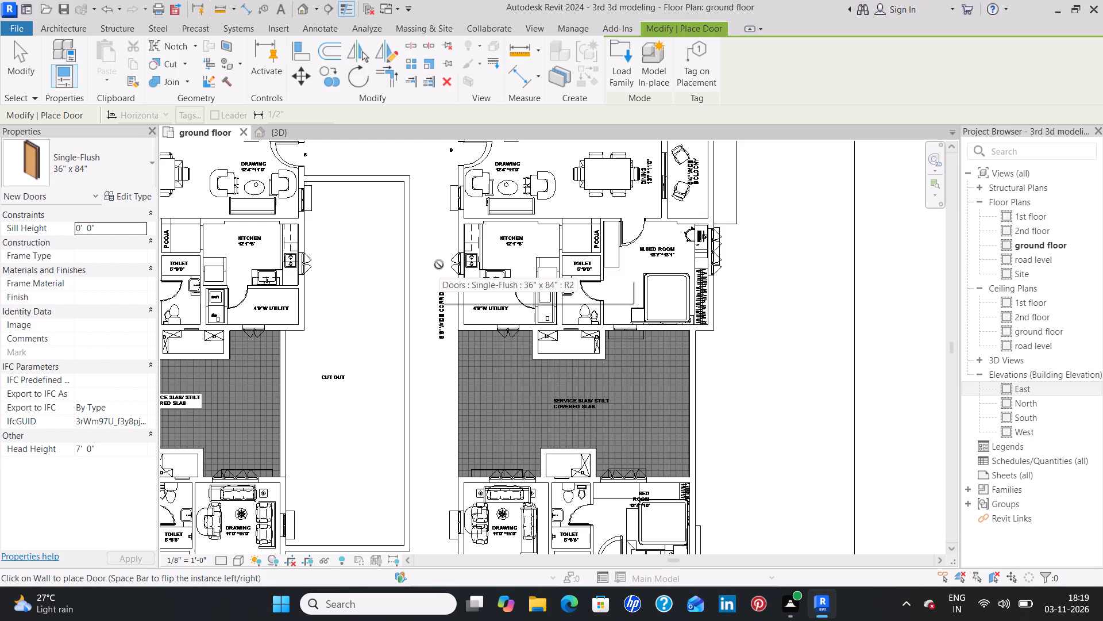
middle_drag(436, 259, 400, 496)
scroll(392, 399, down, 3)
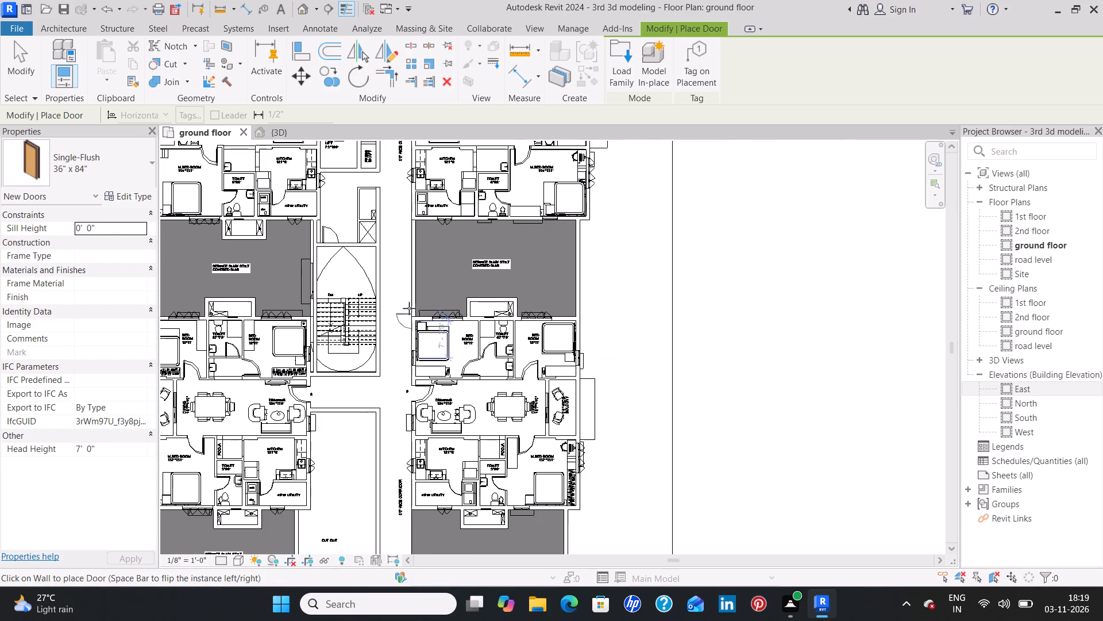
middle_drag(403, 241, 402, 440)
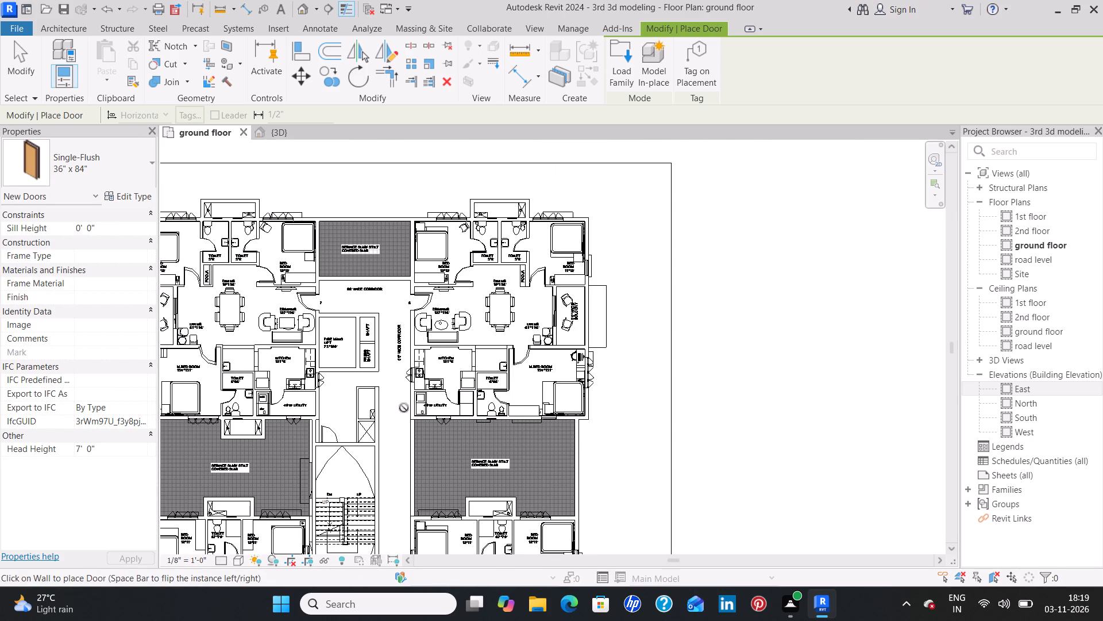
scroll(325, 442, up, 7)
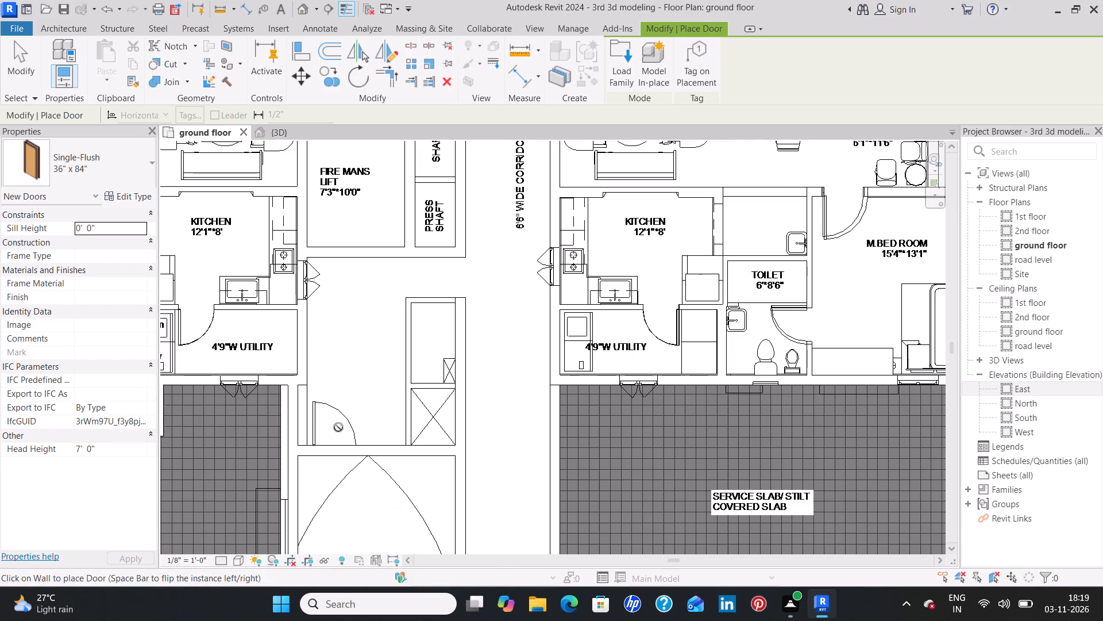
key(space)
click(335, 441)
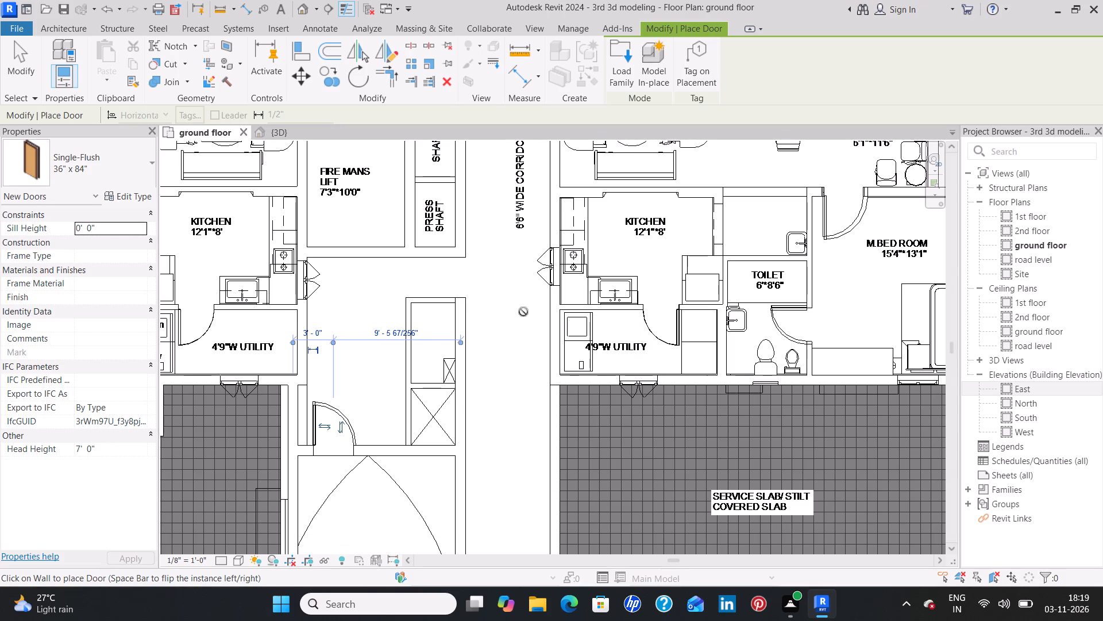
middle_drag(526, 301, 509, 489)
scroll(480, 349, down, 1)
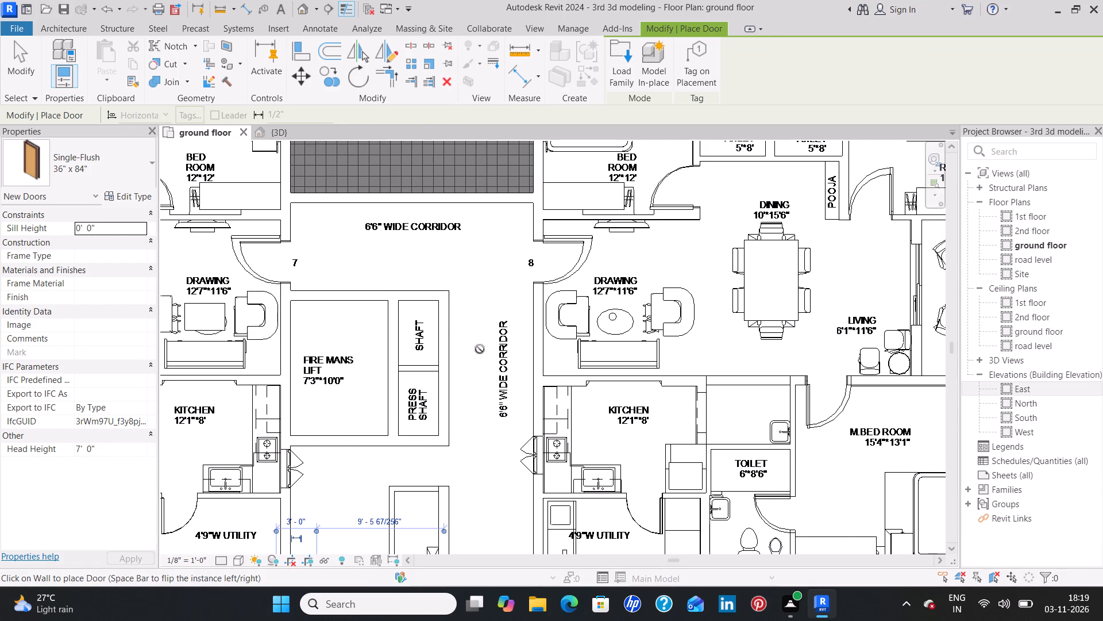
scroll(480, 349, down, 1)
middle_drag(464, 297, 464, 433)
key(Escape)
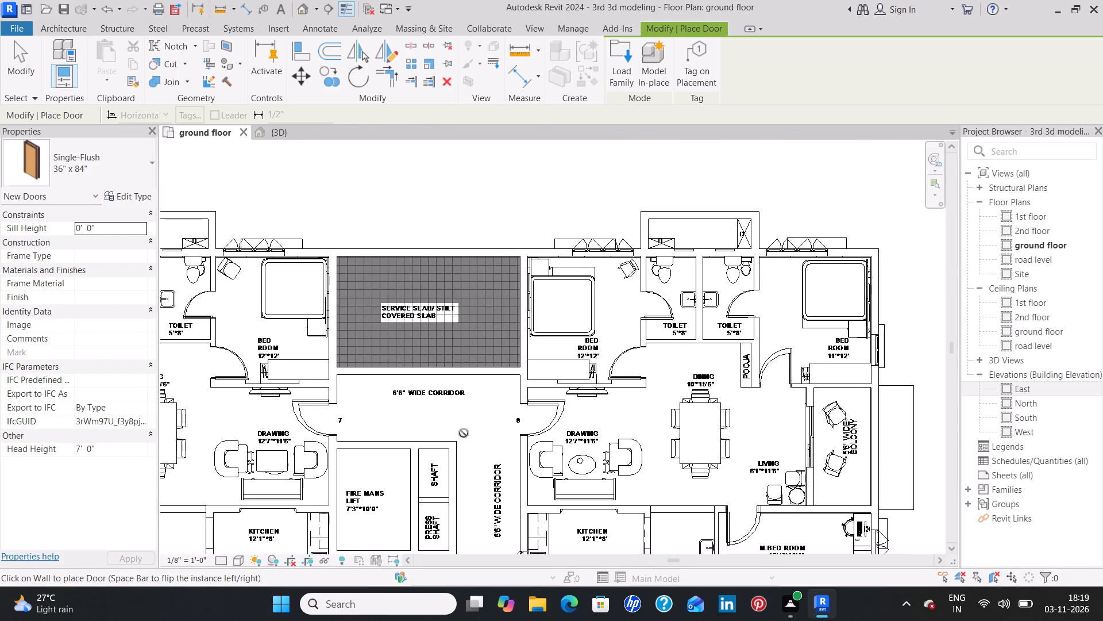
key(Escape)
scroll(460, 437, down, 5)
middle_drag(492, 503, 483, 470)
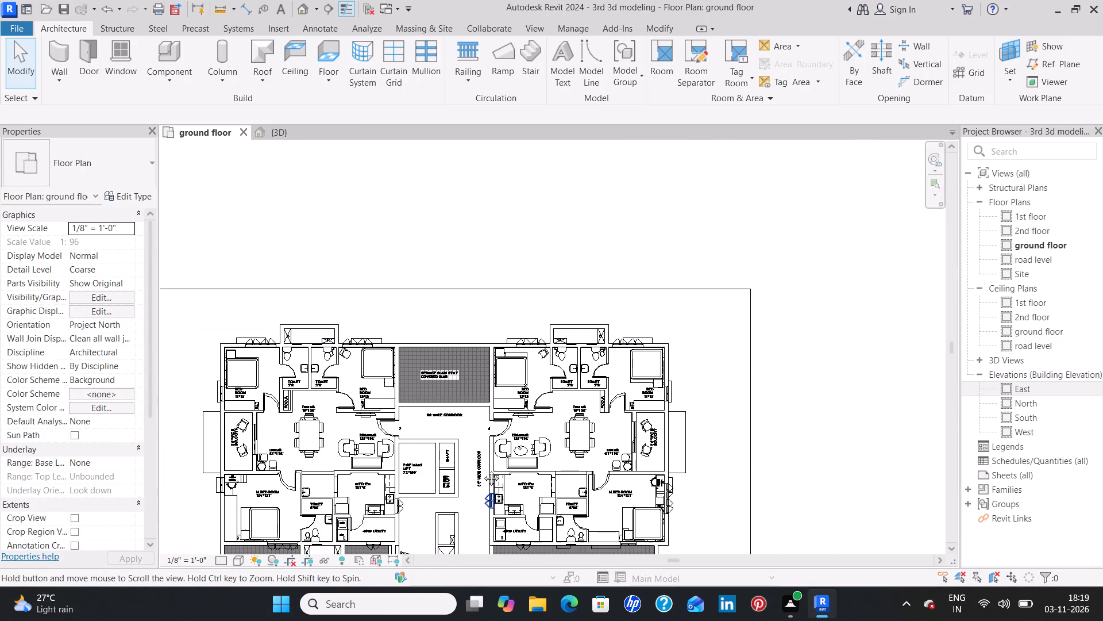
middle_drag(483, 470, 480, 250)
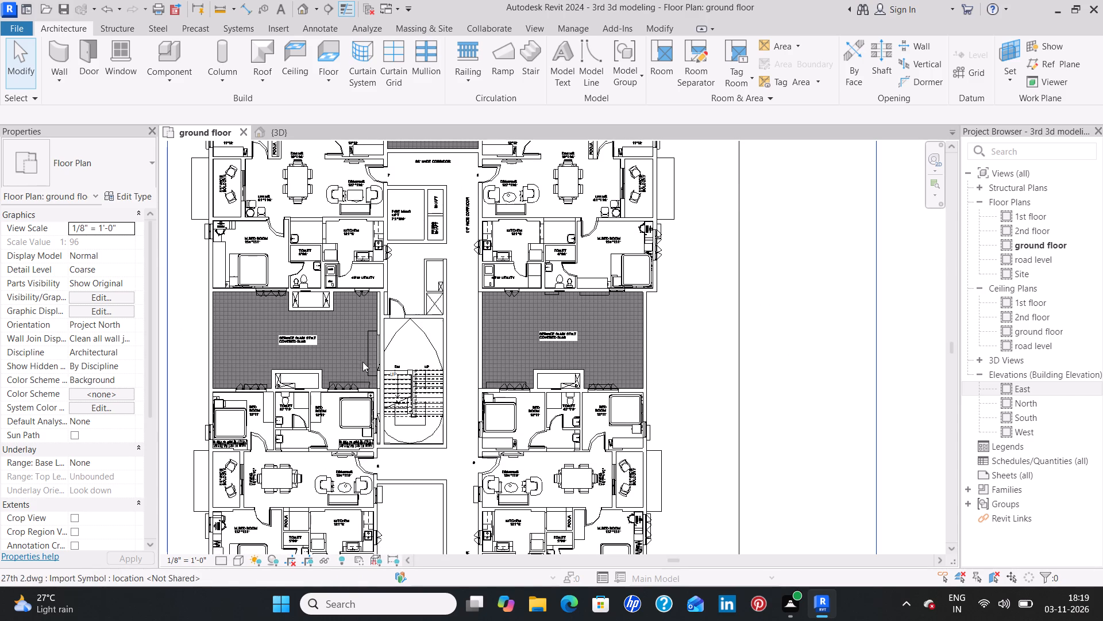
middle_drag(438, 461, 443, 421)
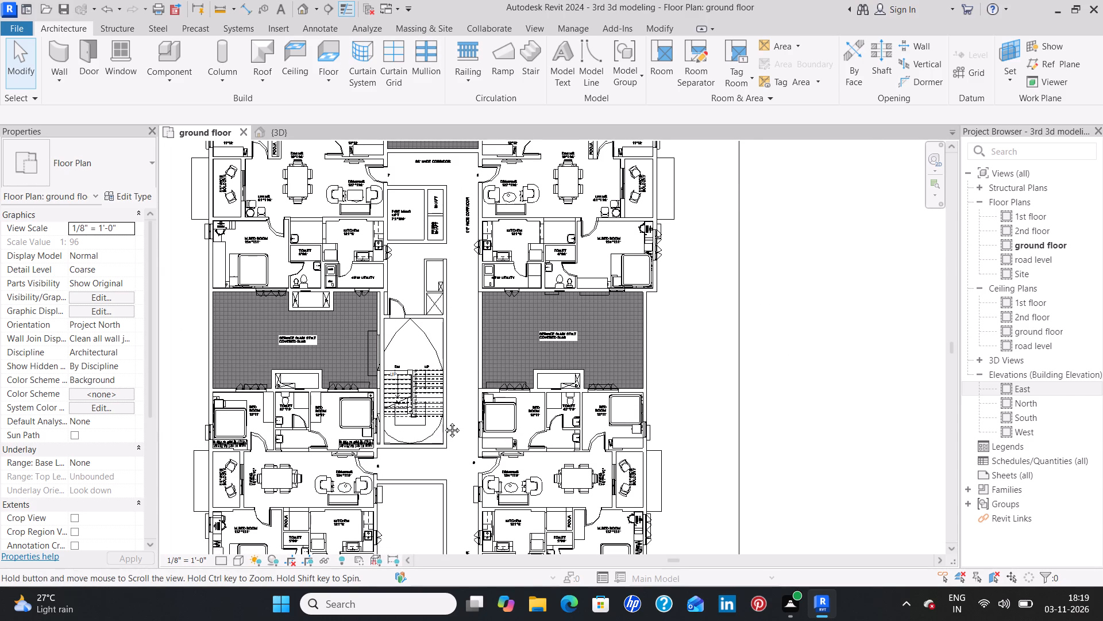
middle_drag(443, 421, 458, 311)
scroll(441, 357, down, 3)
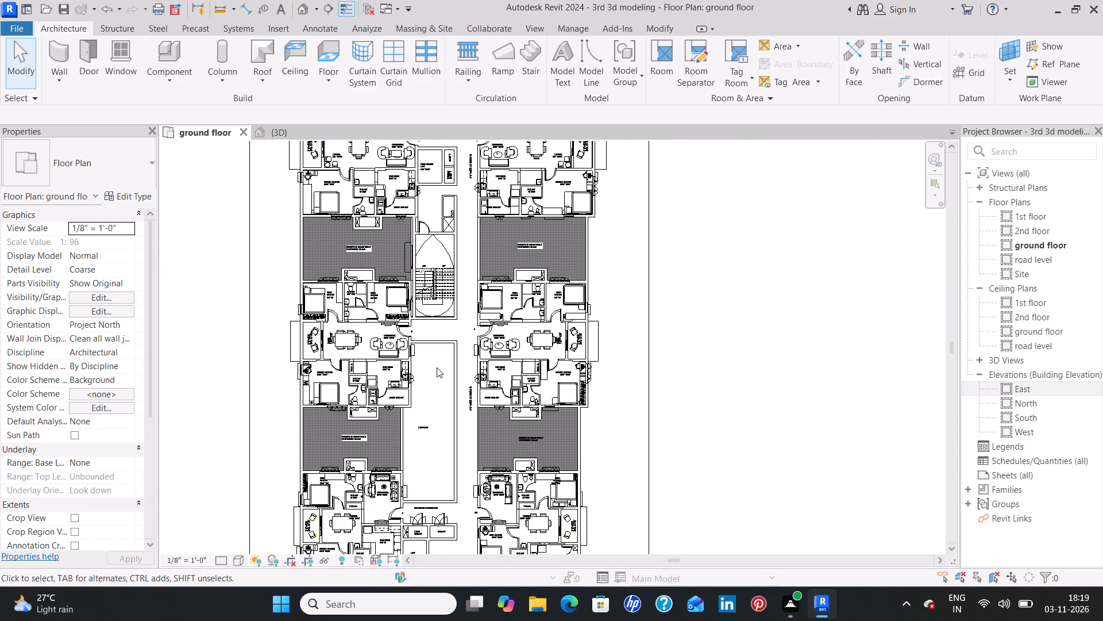
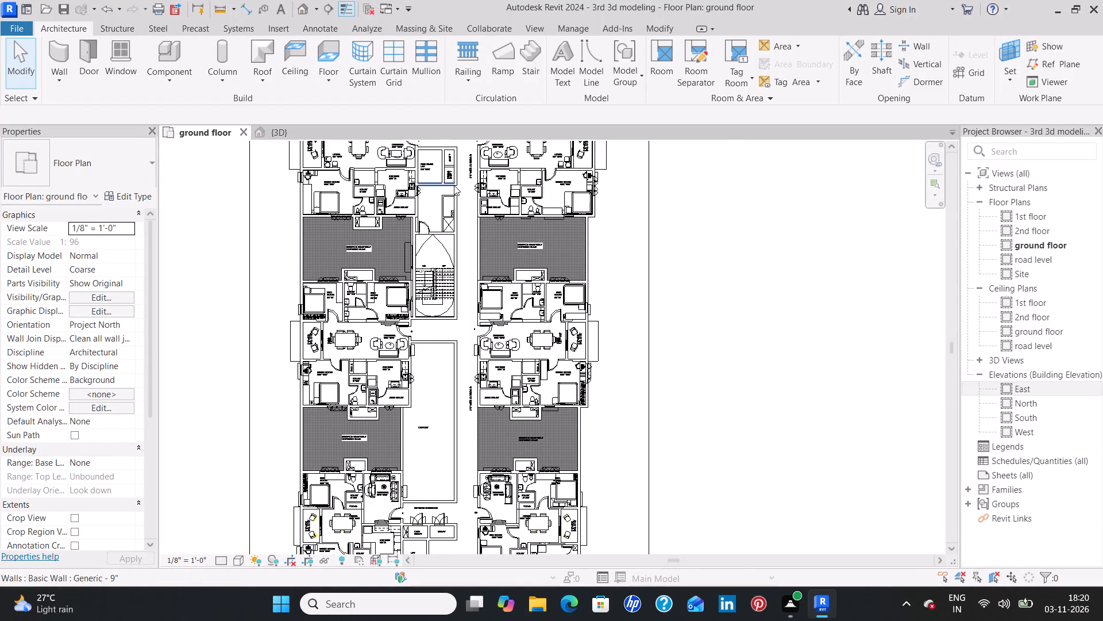
Save the project with the new common-core doors on the ground floor plan.
scroll(469, 194, down, 4)
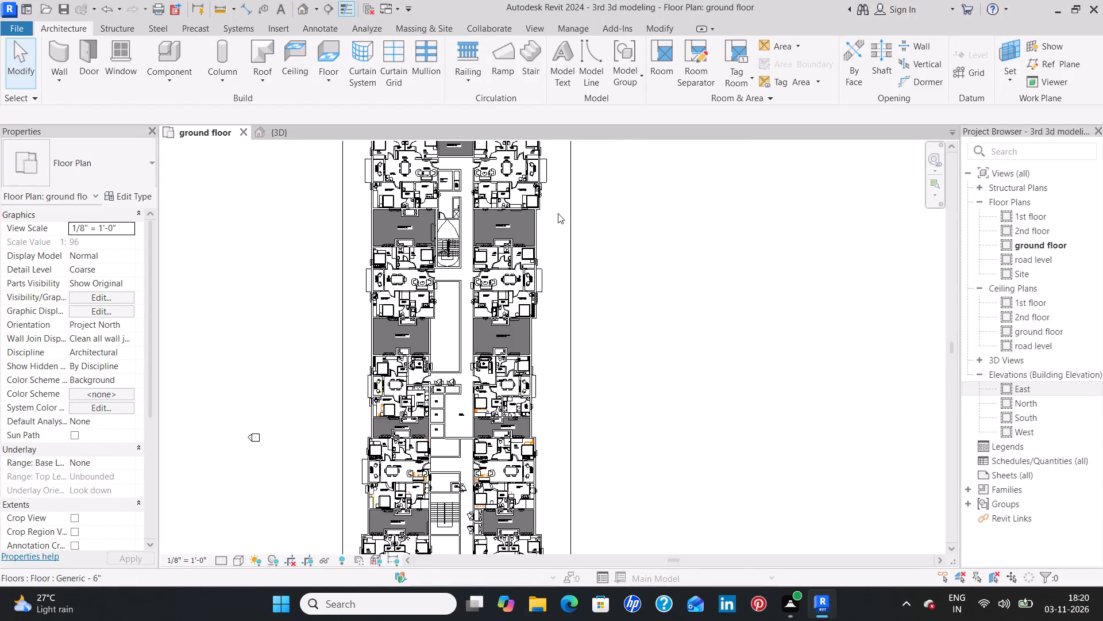
scroll(557, 231, down, 3)
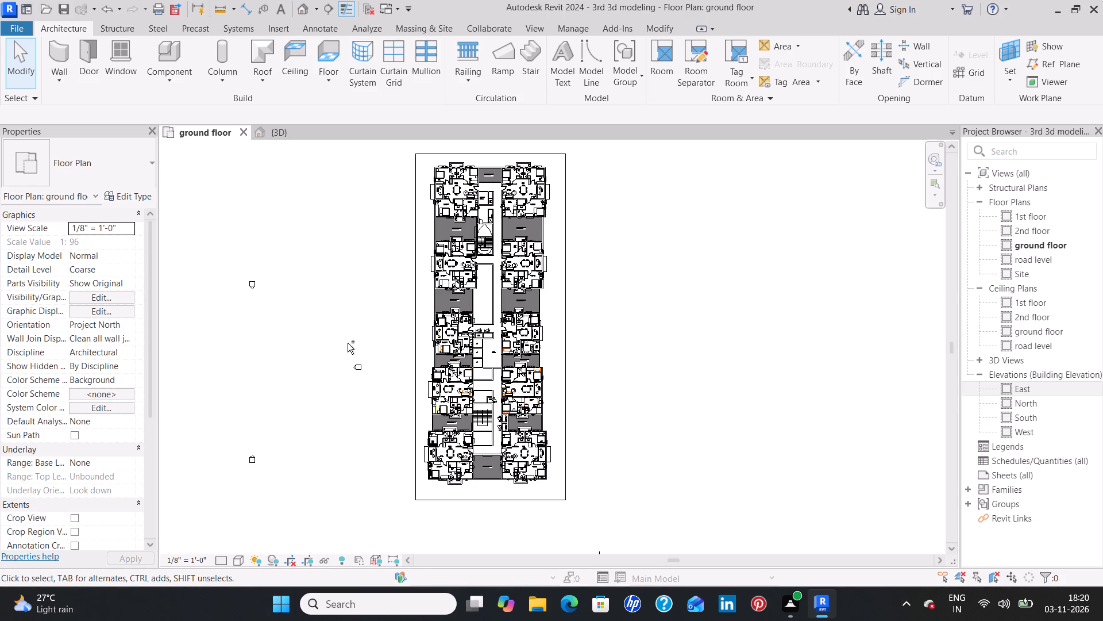
key(ctrl+s)
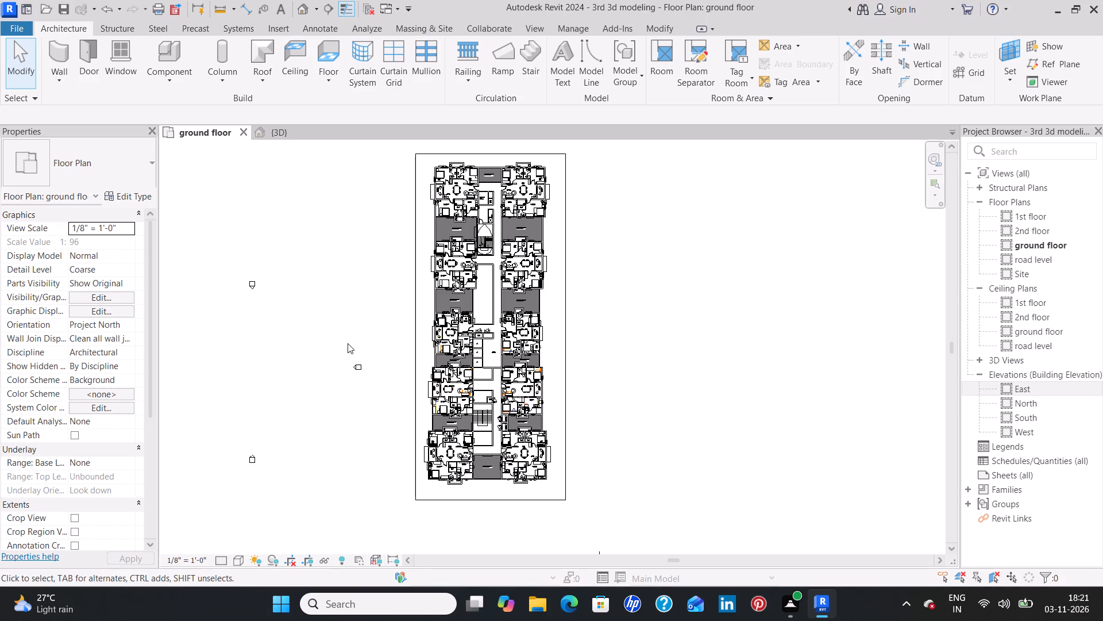
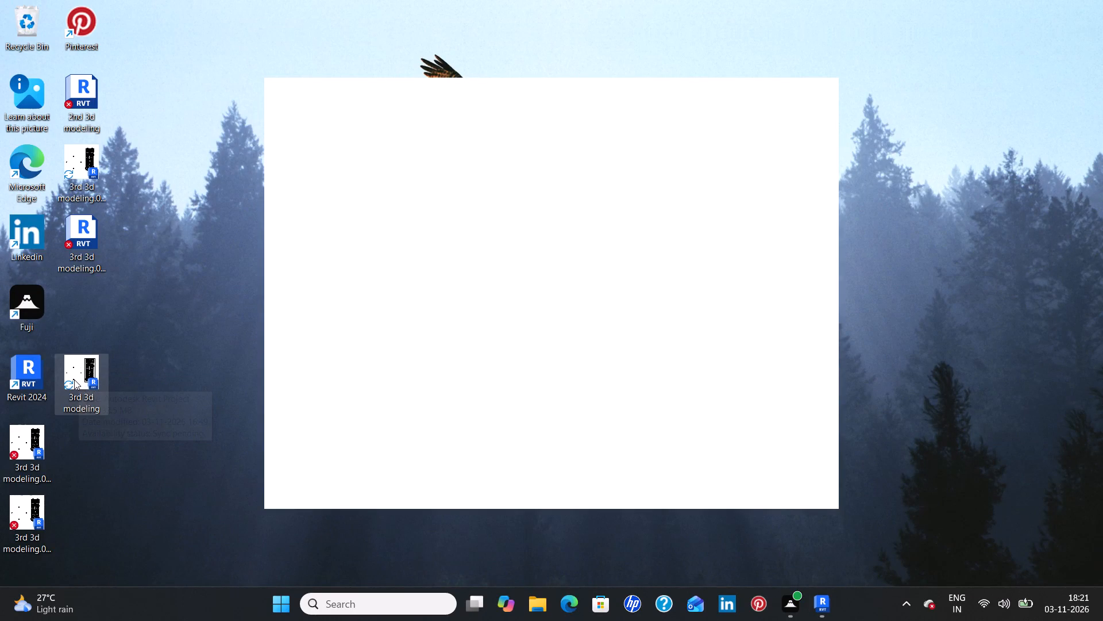
Open the 3rd 3d modeling Revit project file from the desktop.
click(78, 168)
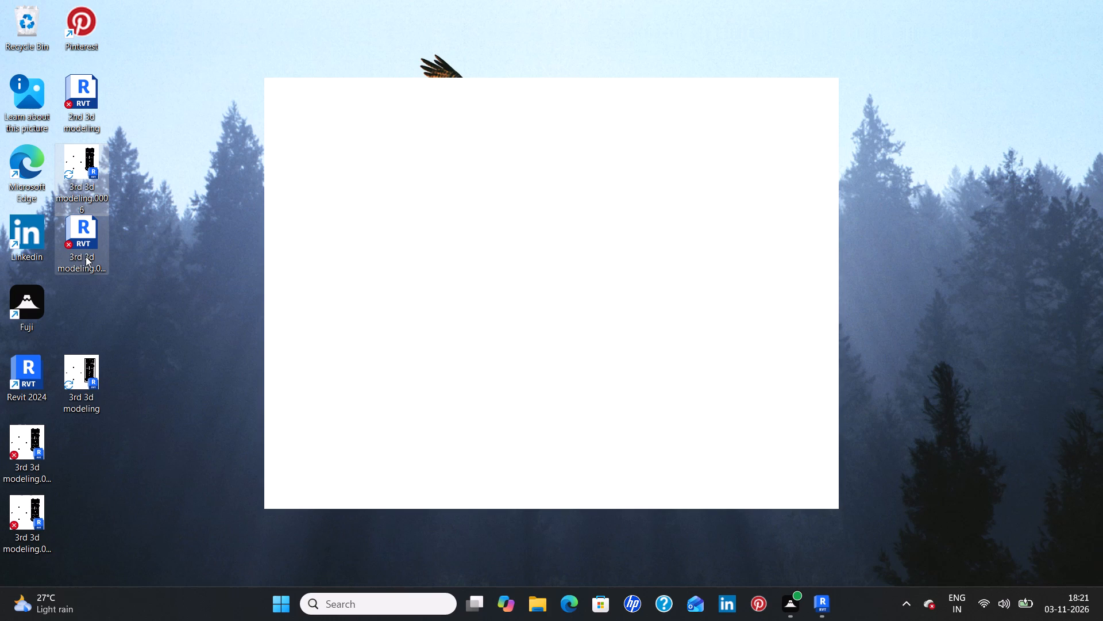
click(84, 237)
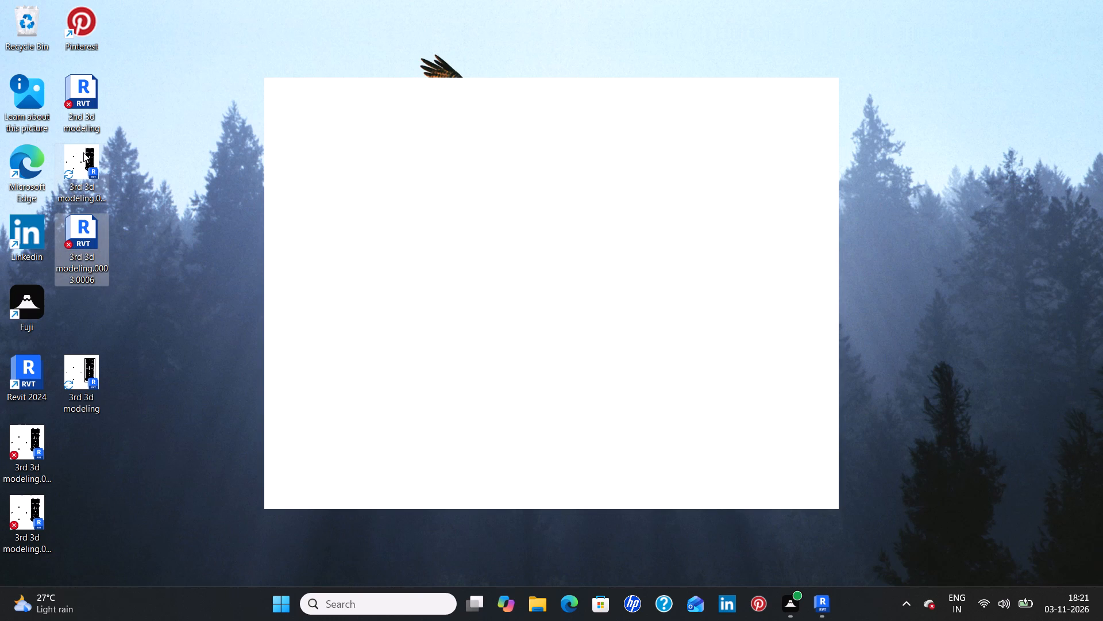
double_click(80, 363)
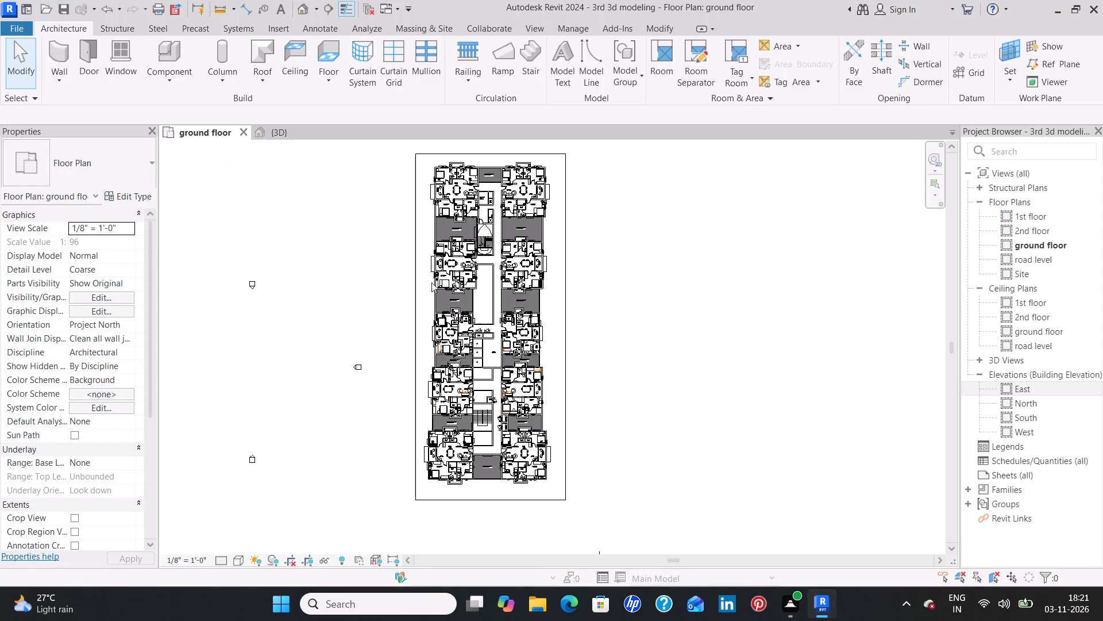
Examine the ground floor plan and the default 3D view, following the apartments and common core down to the building's far end.
scroll(463, 278, up, 7)
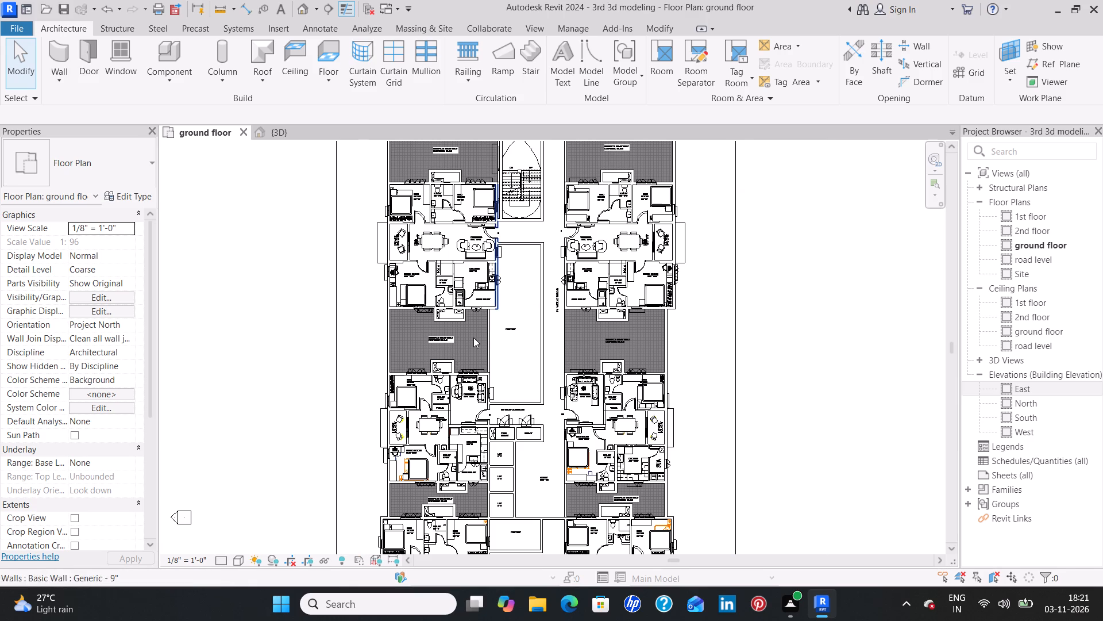
click(288, 139)
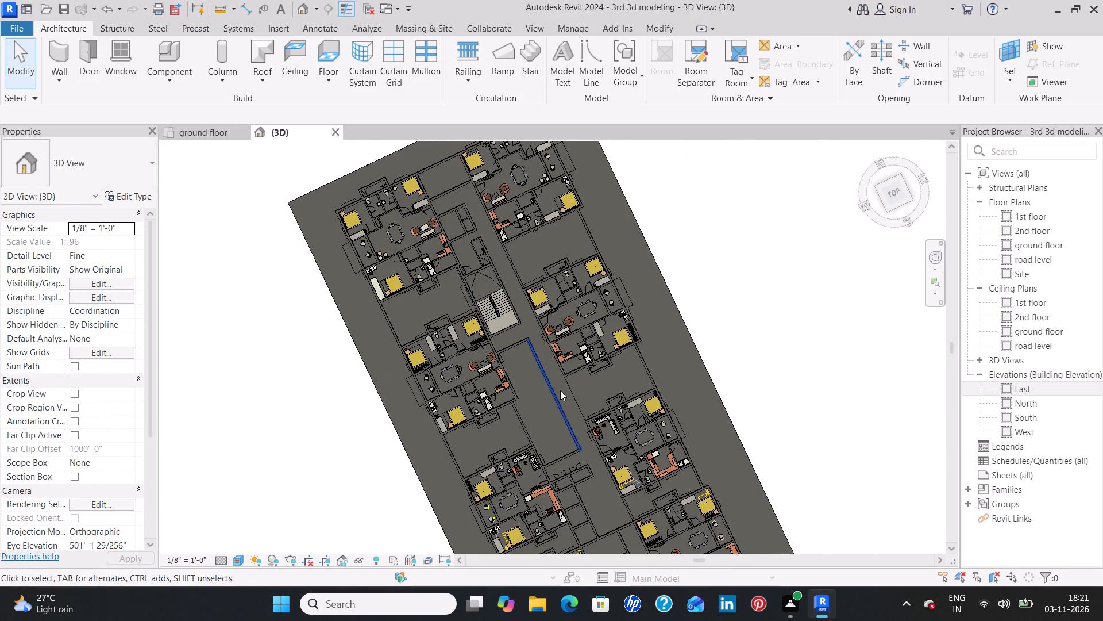
middle_drag(560, 390, 476, 259)
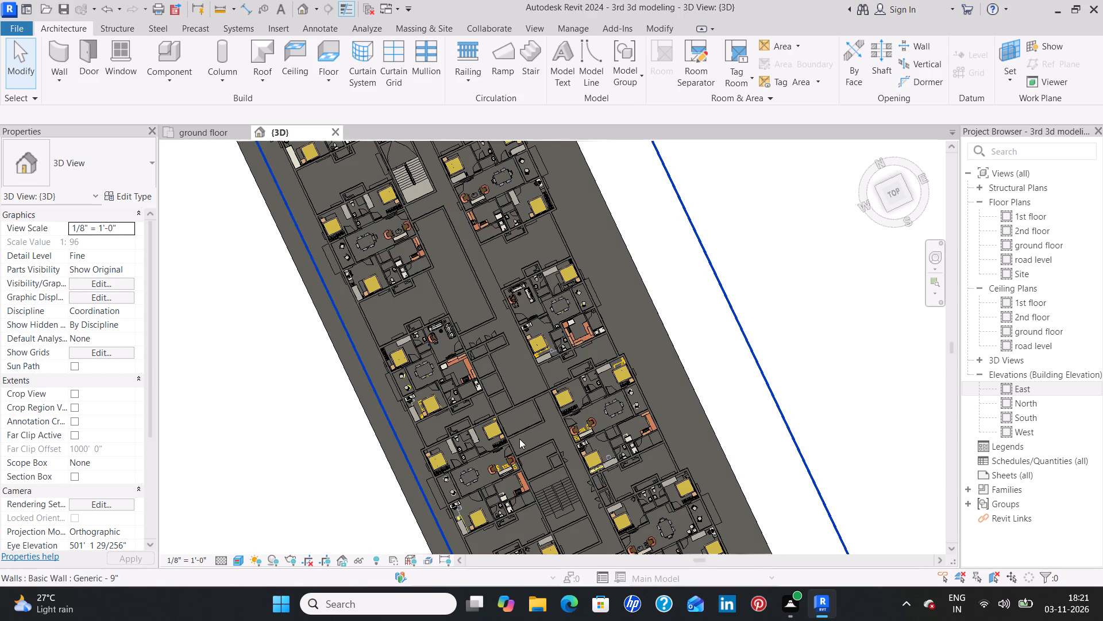
middle_drag(519, 444, 496, 276)
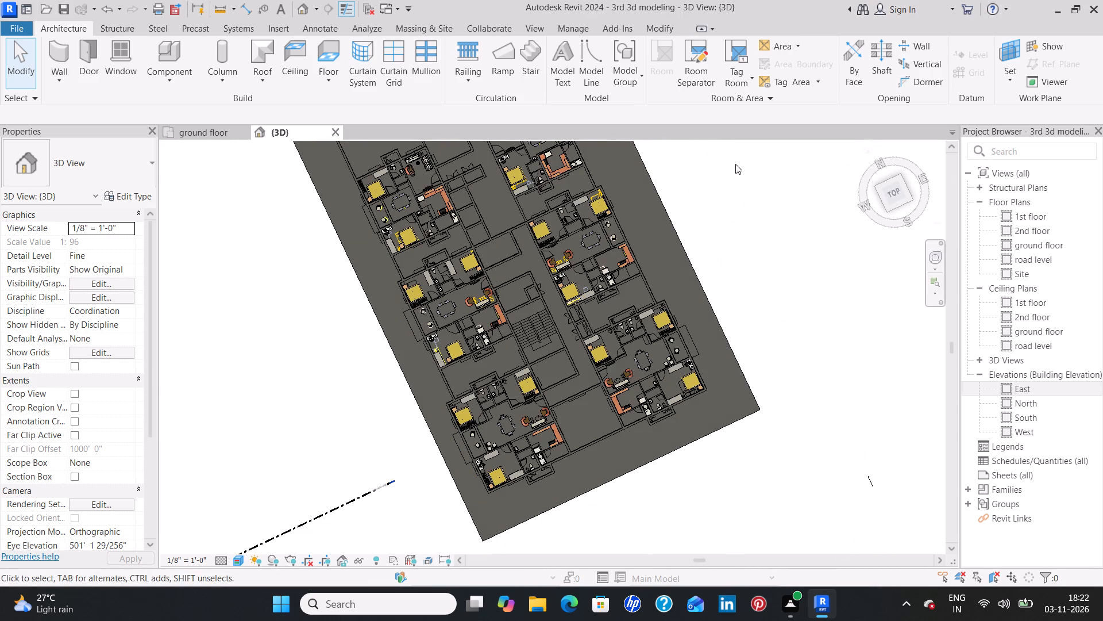
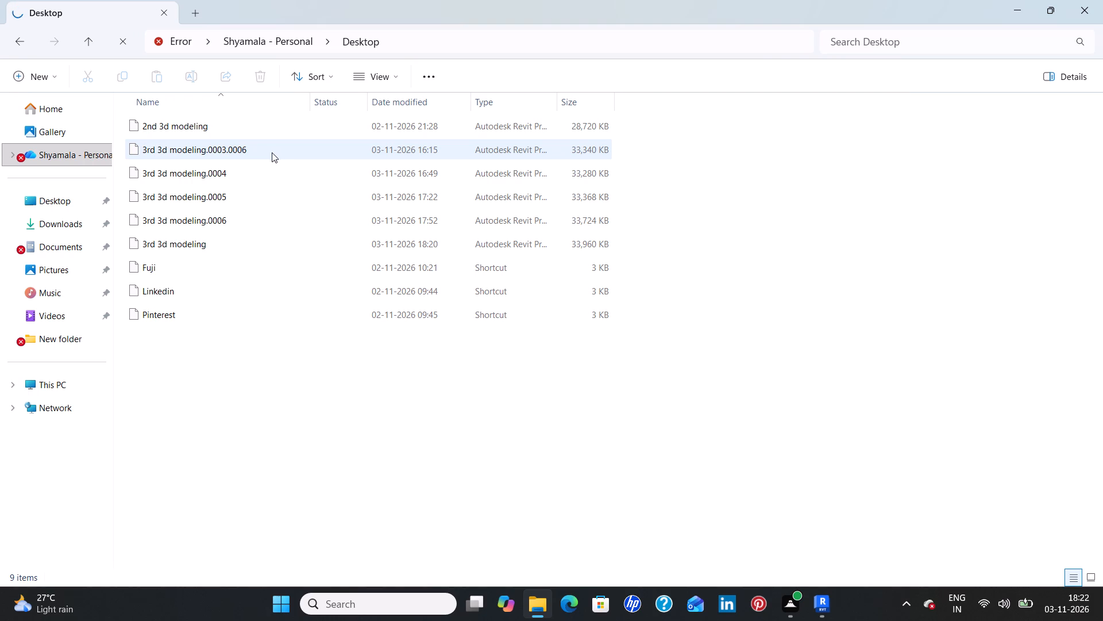
Open the 3rd 3d modeling Revit project from the Desktop folder.
double_click(260, 244)
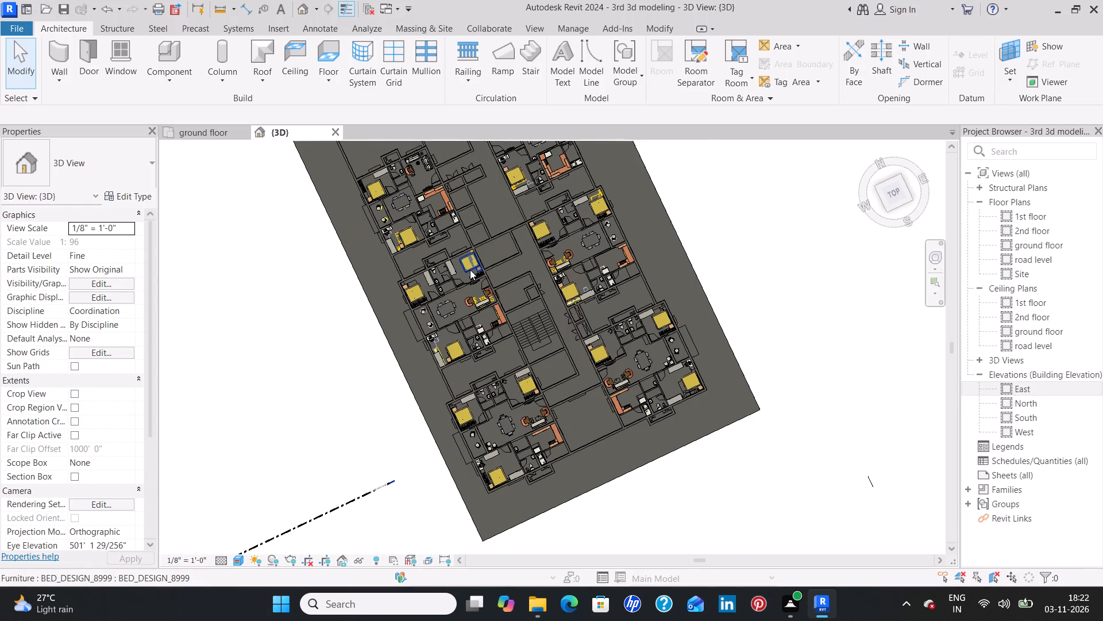
Return the 3D view to its home isometric orientation and examine the full ground floor layout of apartments and common core.
scroll(470, 269, down, 6)
middle_drag(471, 252, 456, 368)
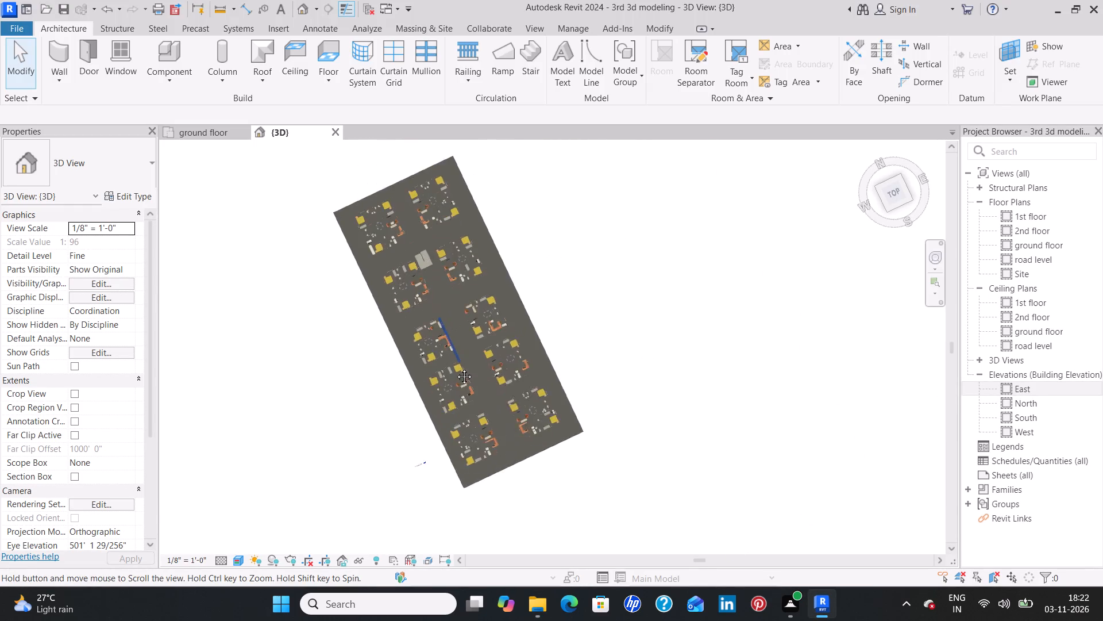
middle_drag(456, 368, 456, 368)
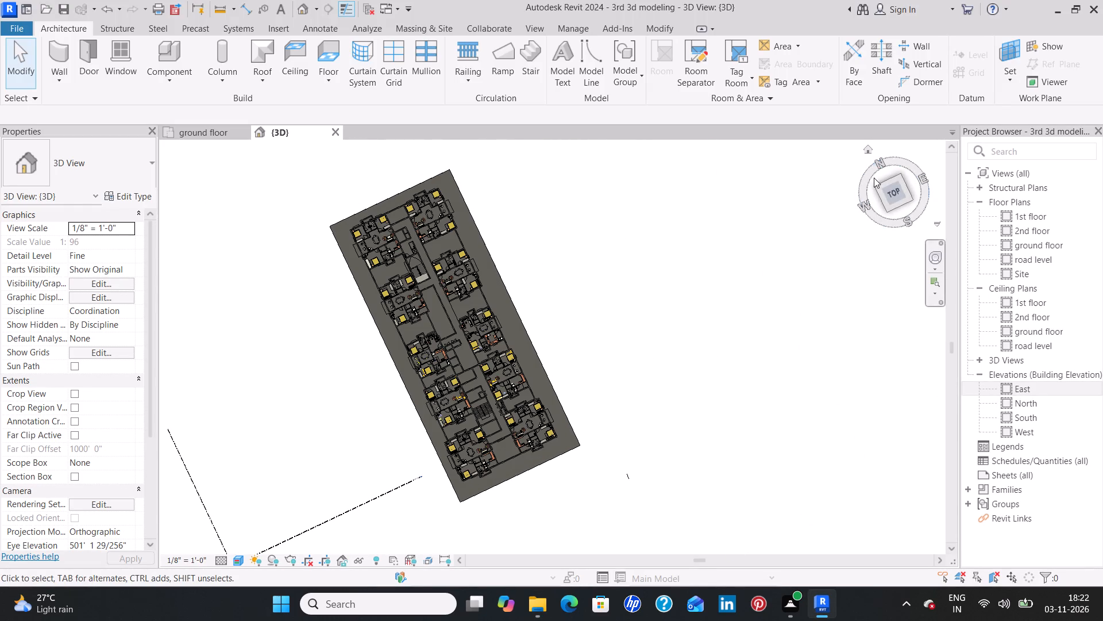
click(866, 149)
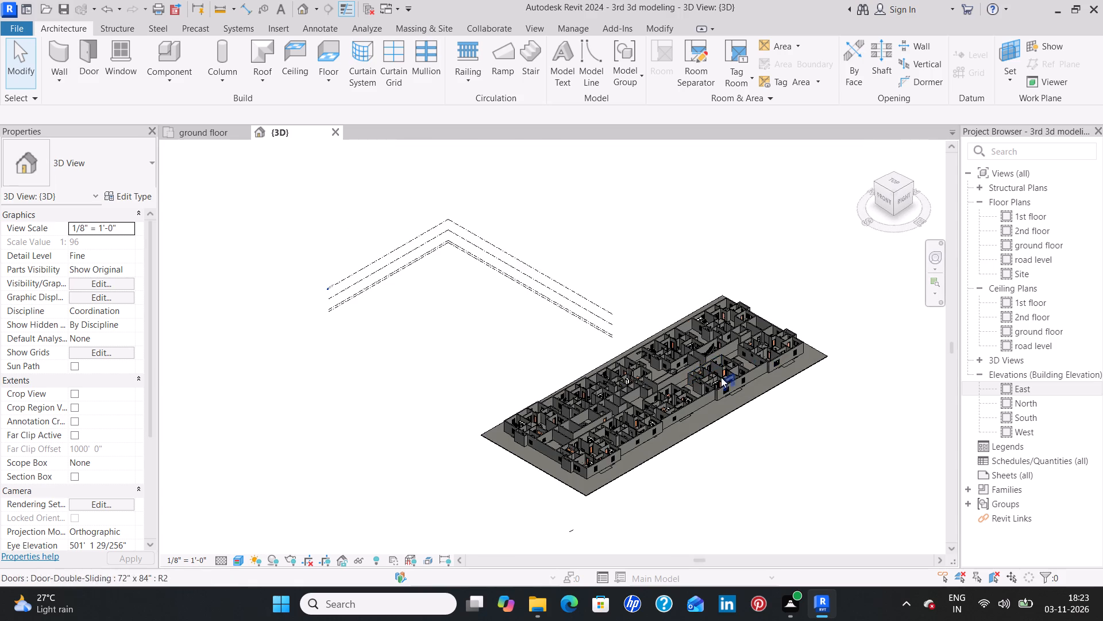
scroll(719, 375, up, 6)
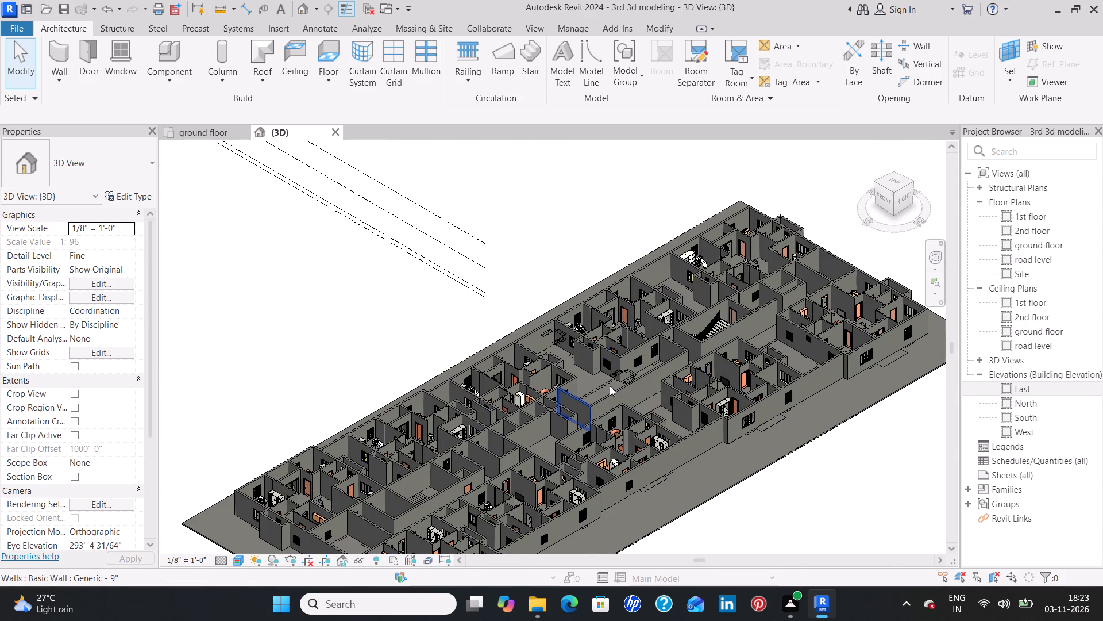
middle_drag(608, 373, 579, 289)
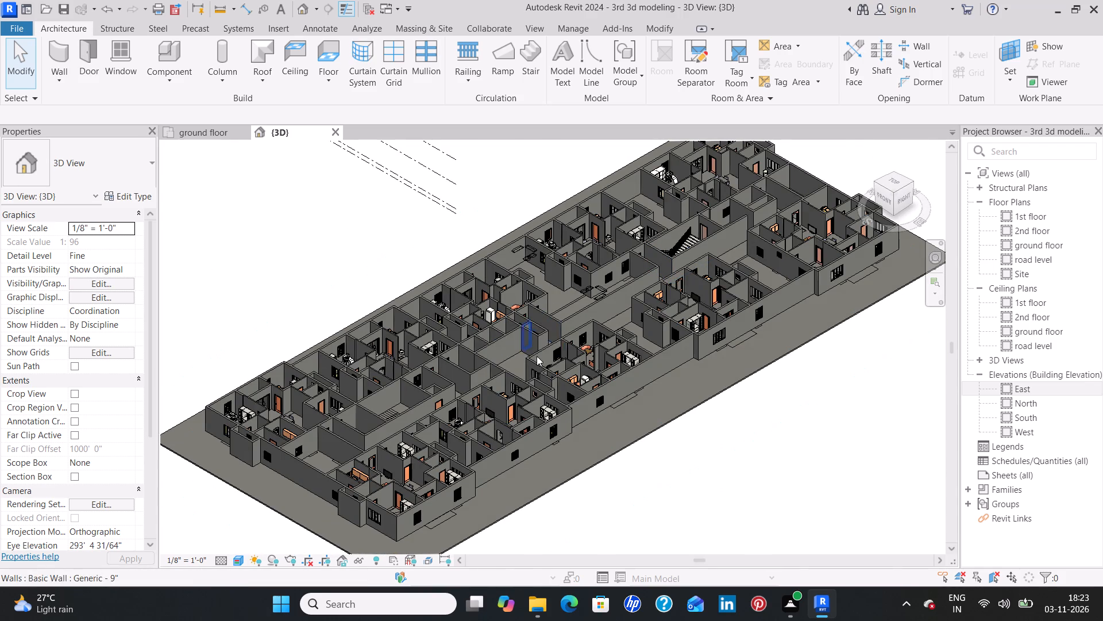